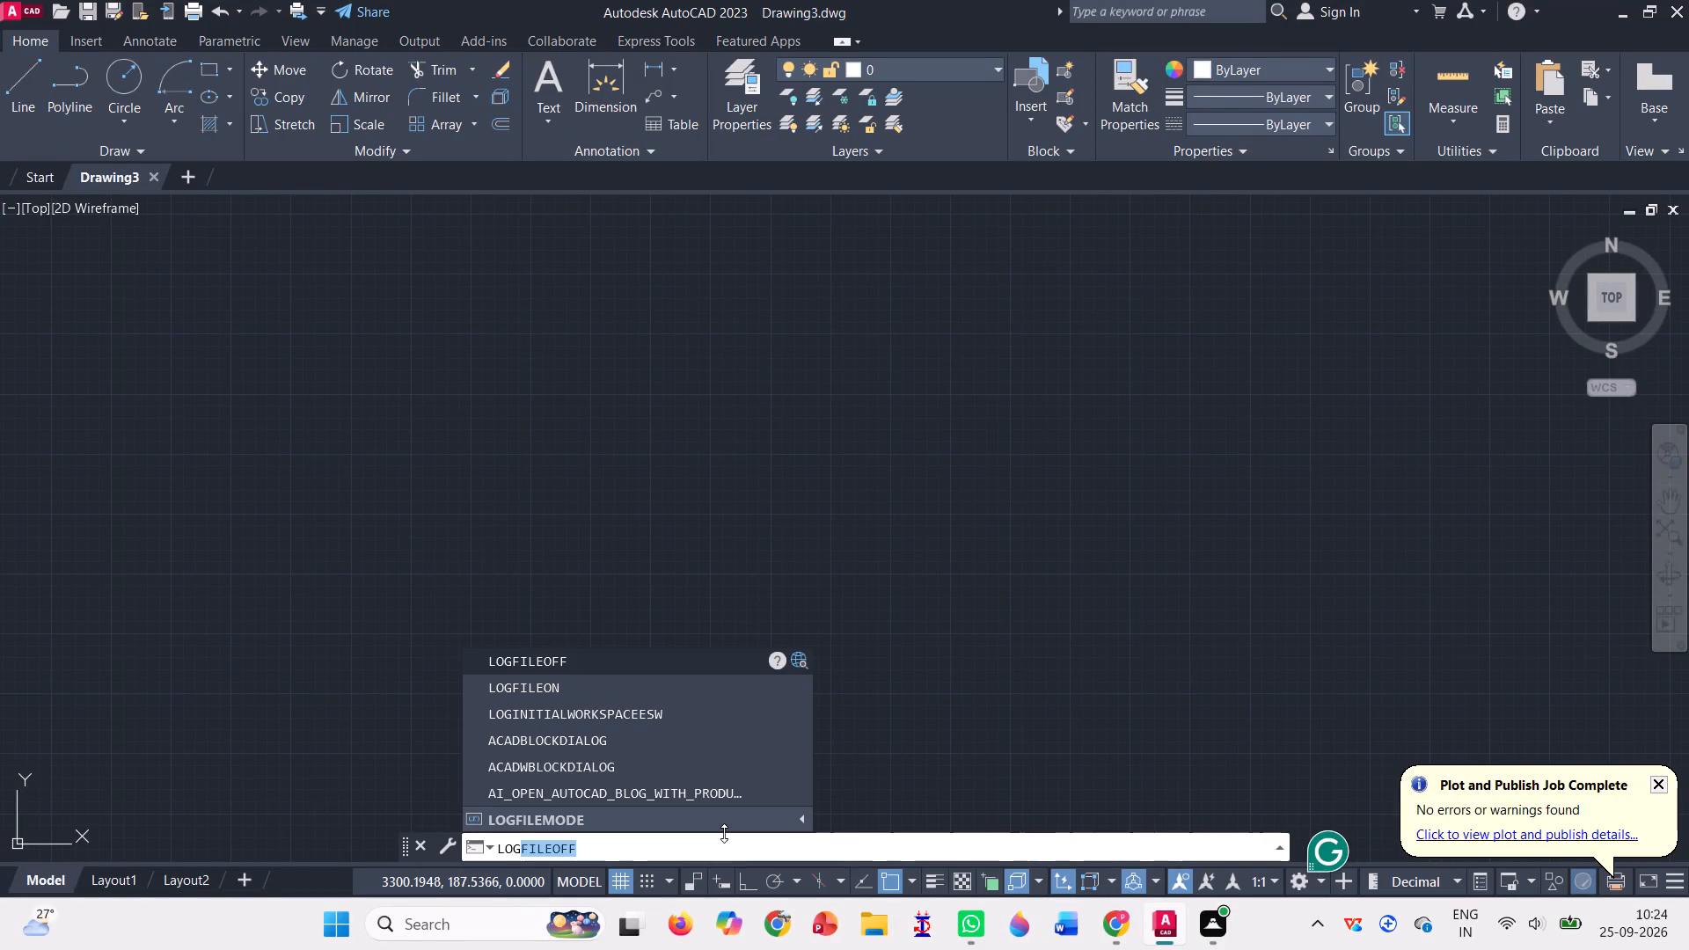
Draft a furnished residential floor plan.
Turn on command logging for the drawing with LOGFILEON.
{"action": "key", "text": "Down"}
{"action": "key", "text": "Return"}
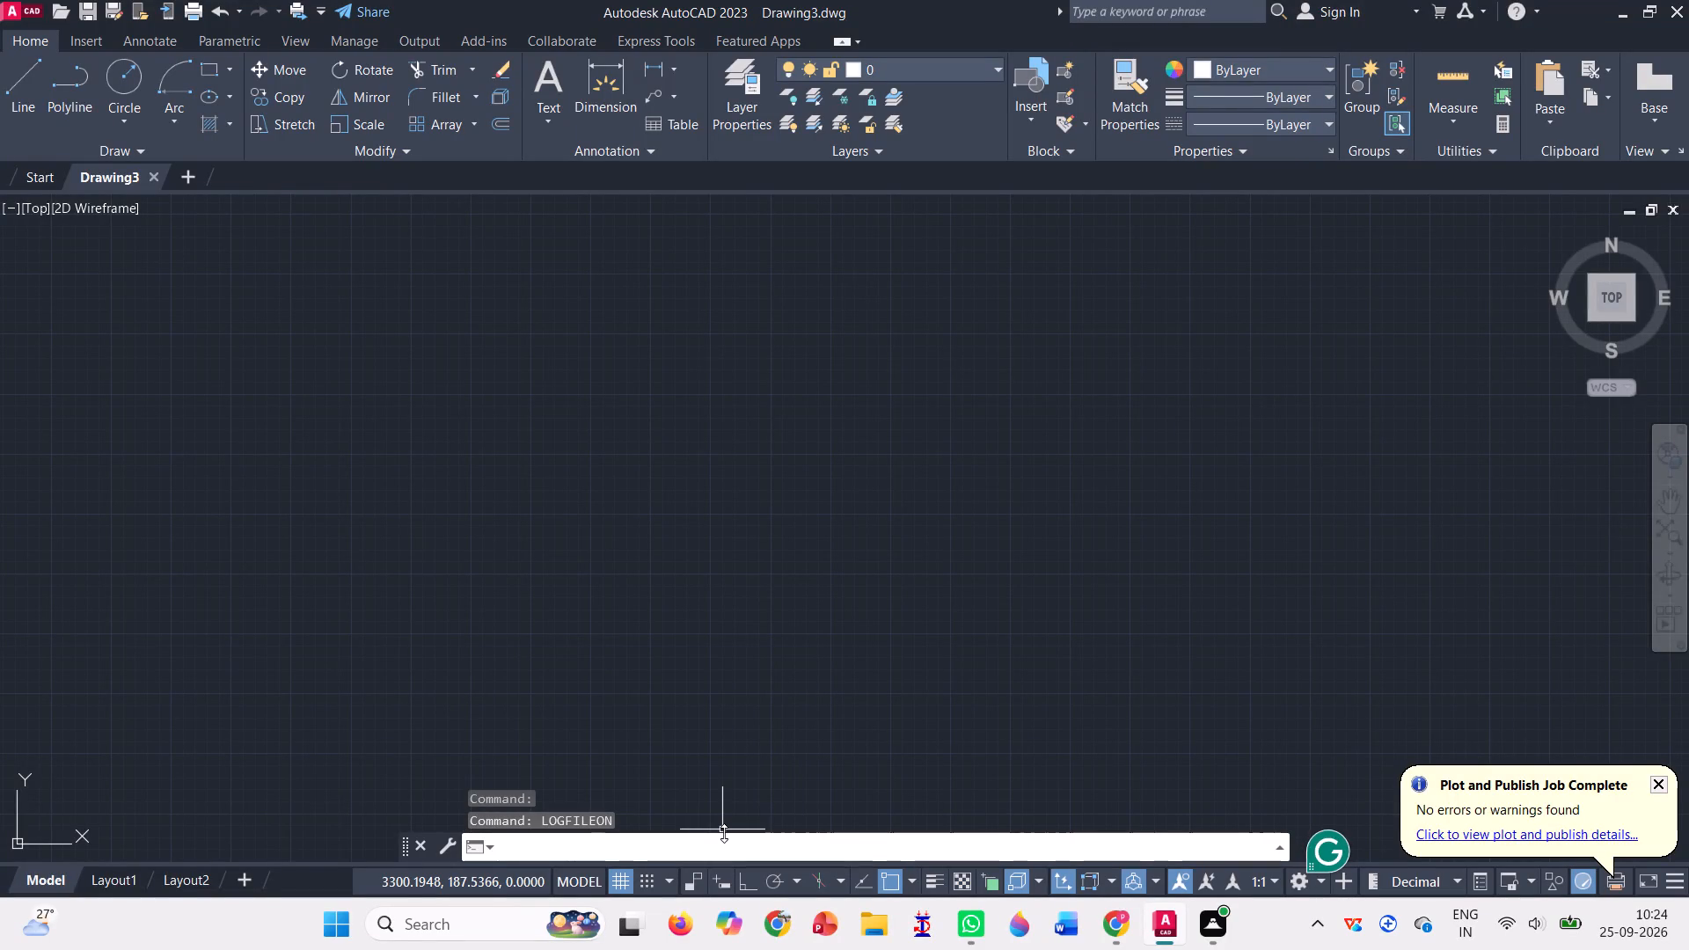
Turn on Ortho mode for drawing straight horizontal and vertical lines.
{"action": "left_click", "coordinate": [26, 90]}
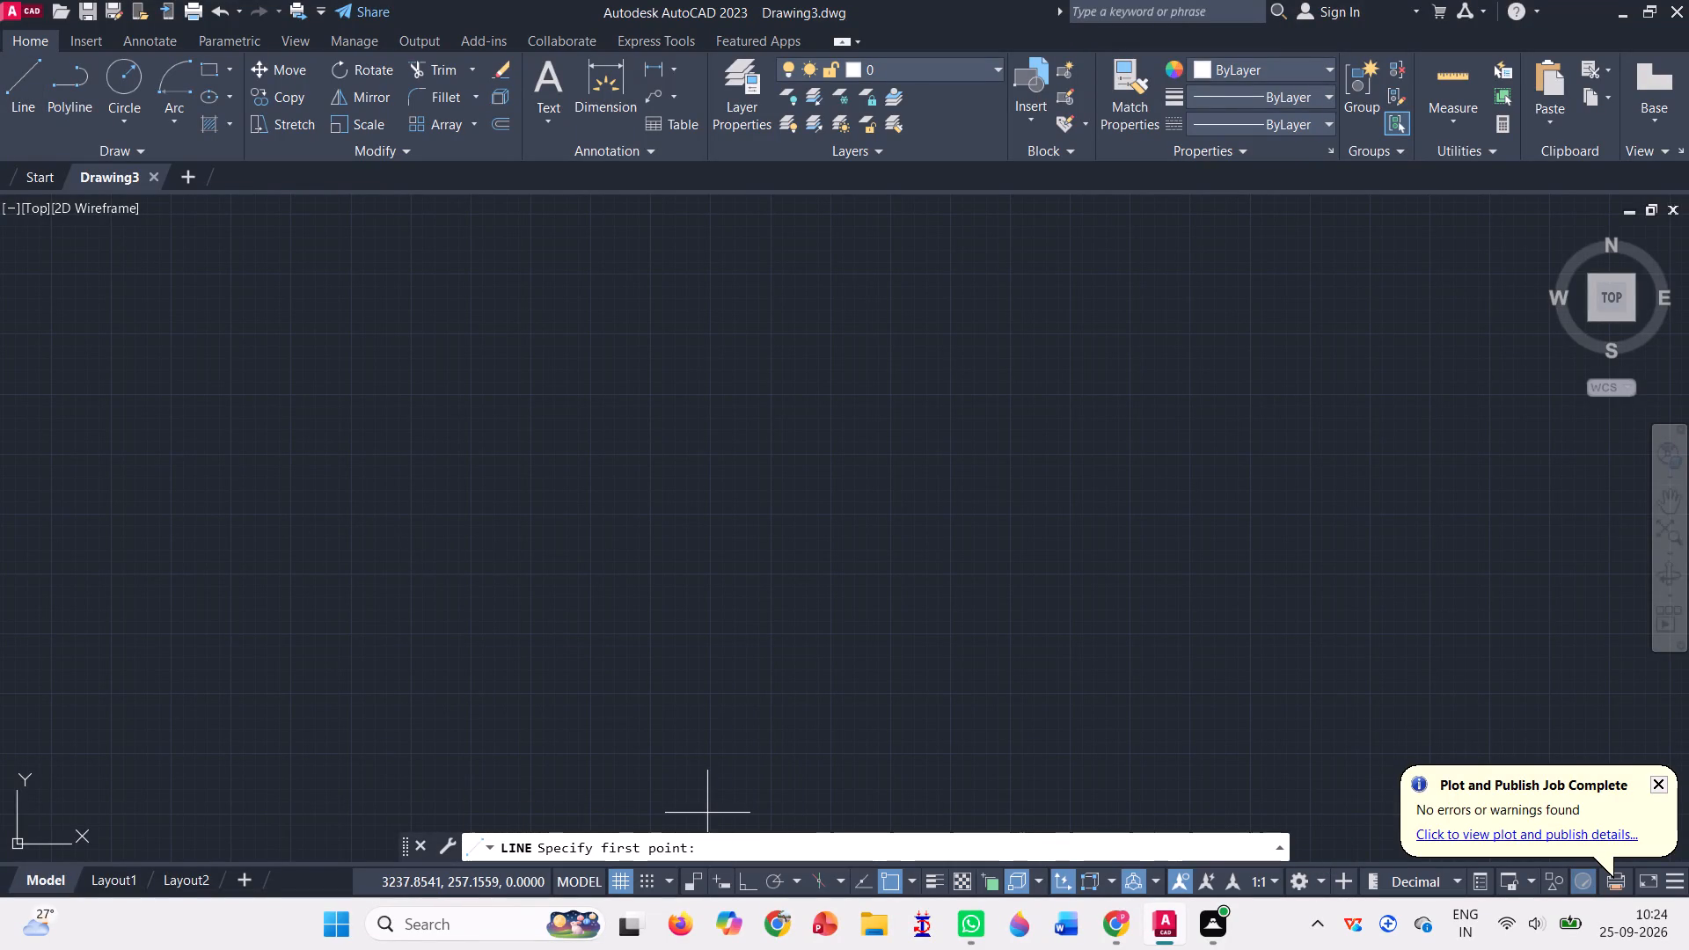
{"action": "left_click", "coordinate": [739, 888]}
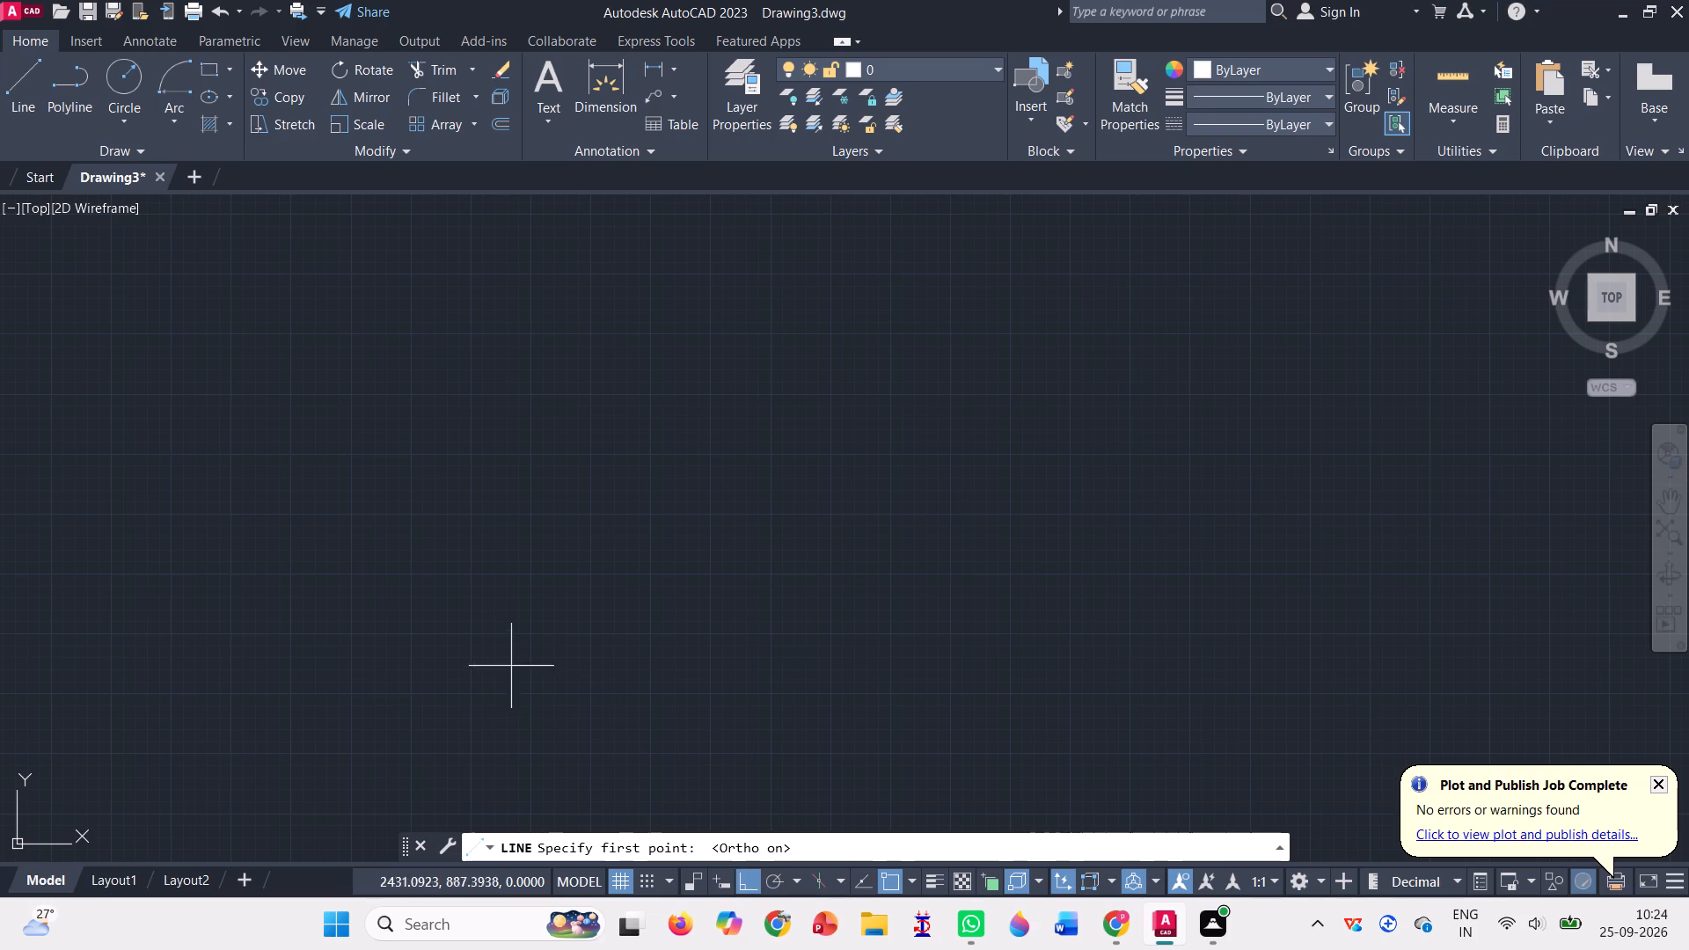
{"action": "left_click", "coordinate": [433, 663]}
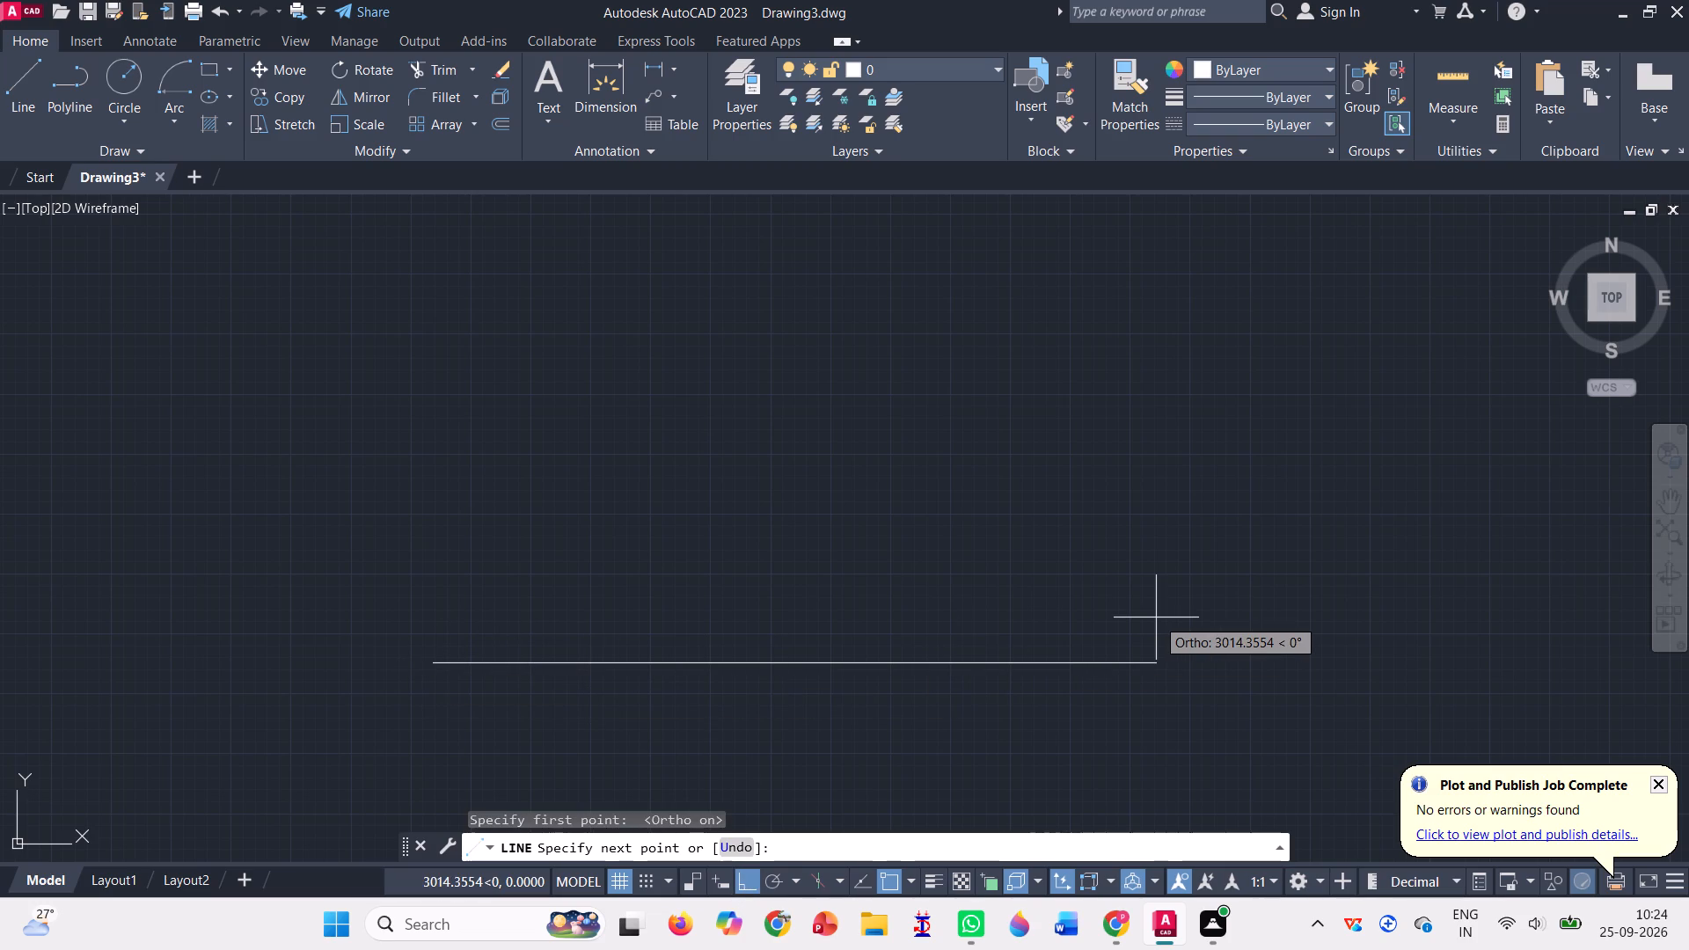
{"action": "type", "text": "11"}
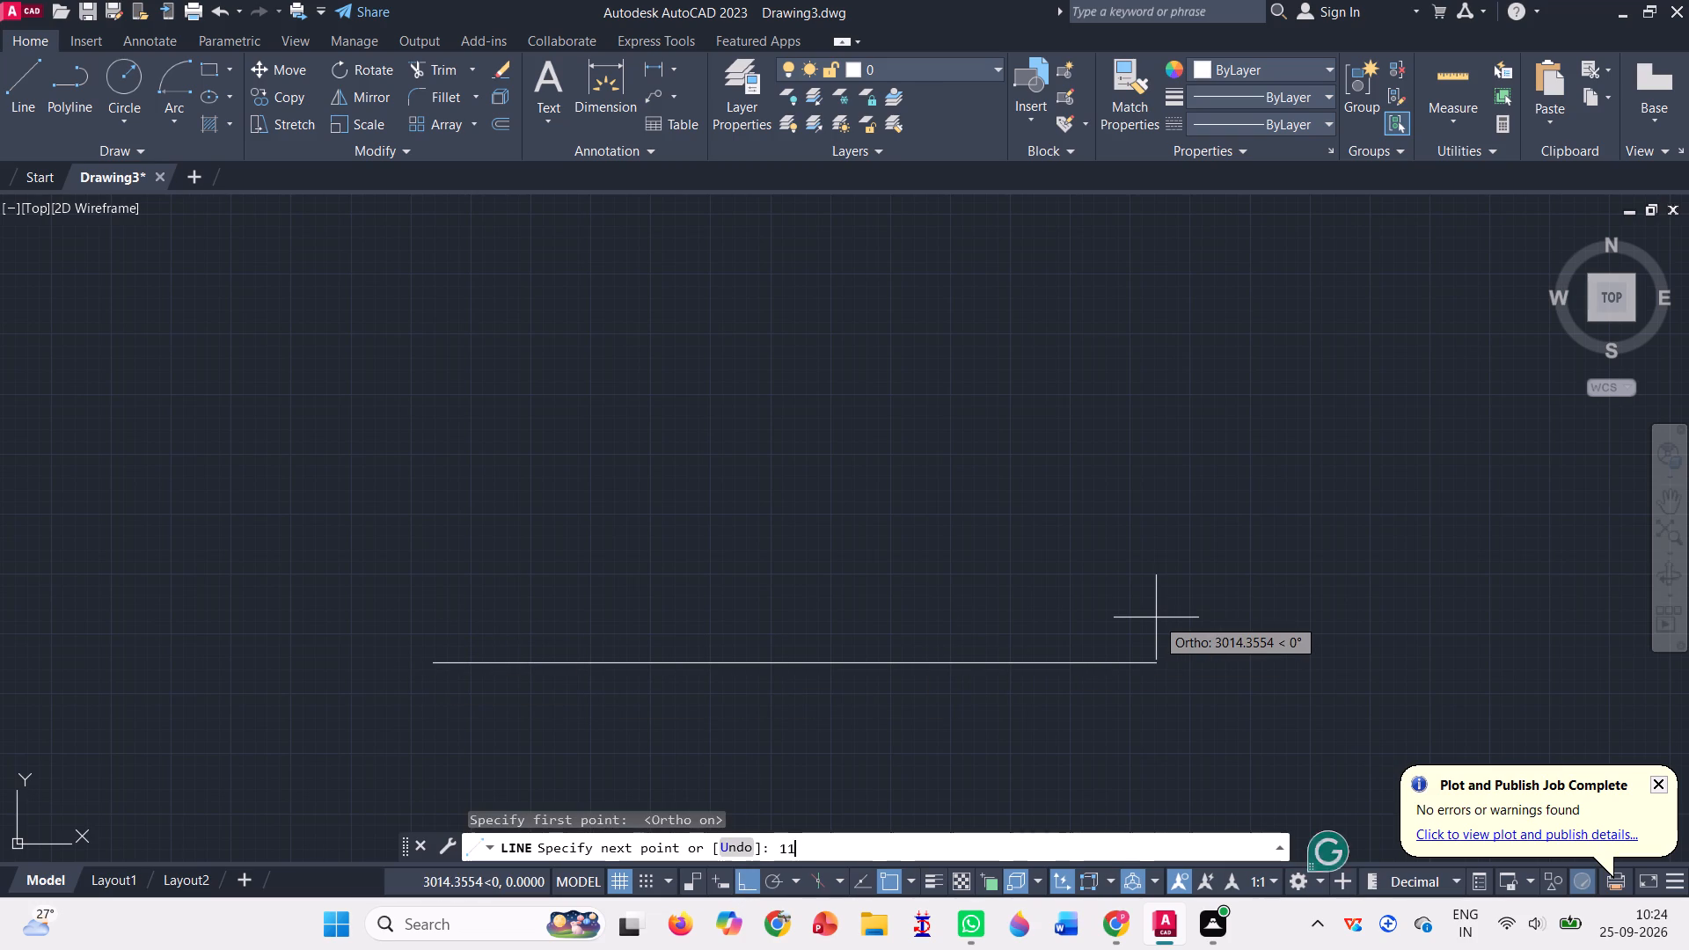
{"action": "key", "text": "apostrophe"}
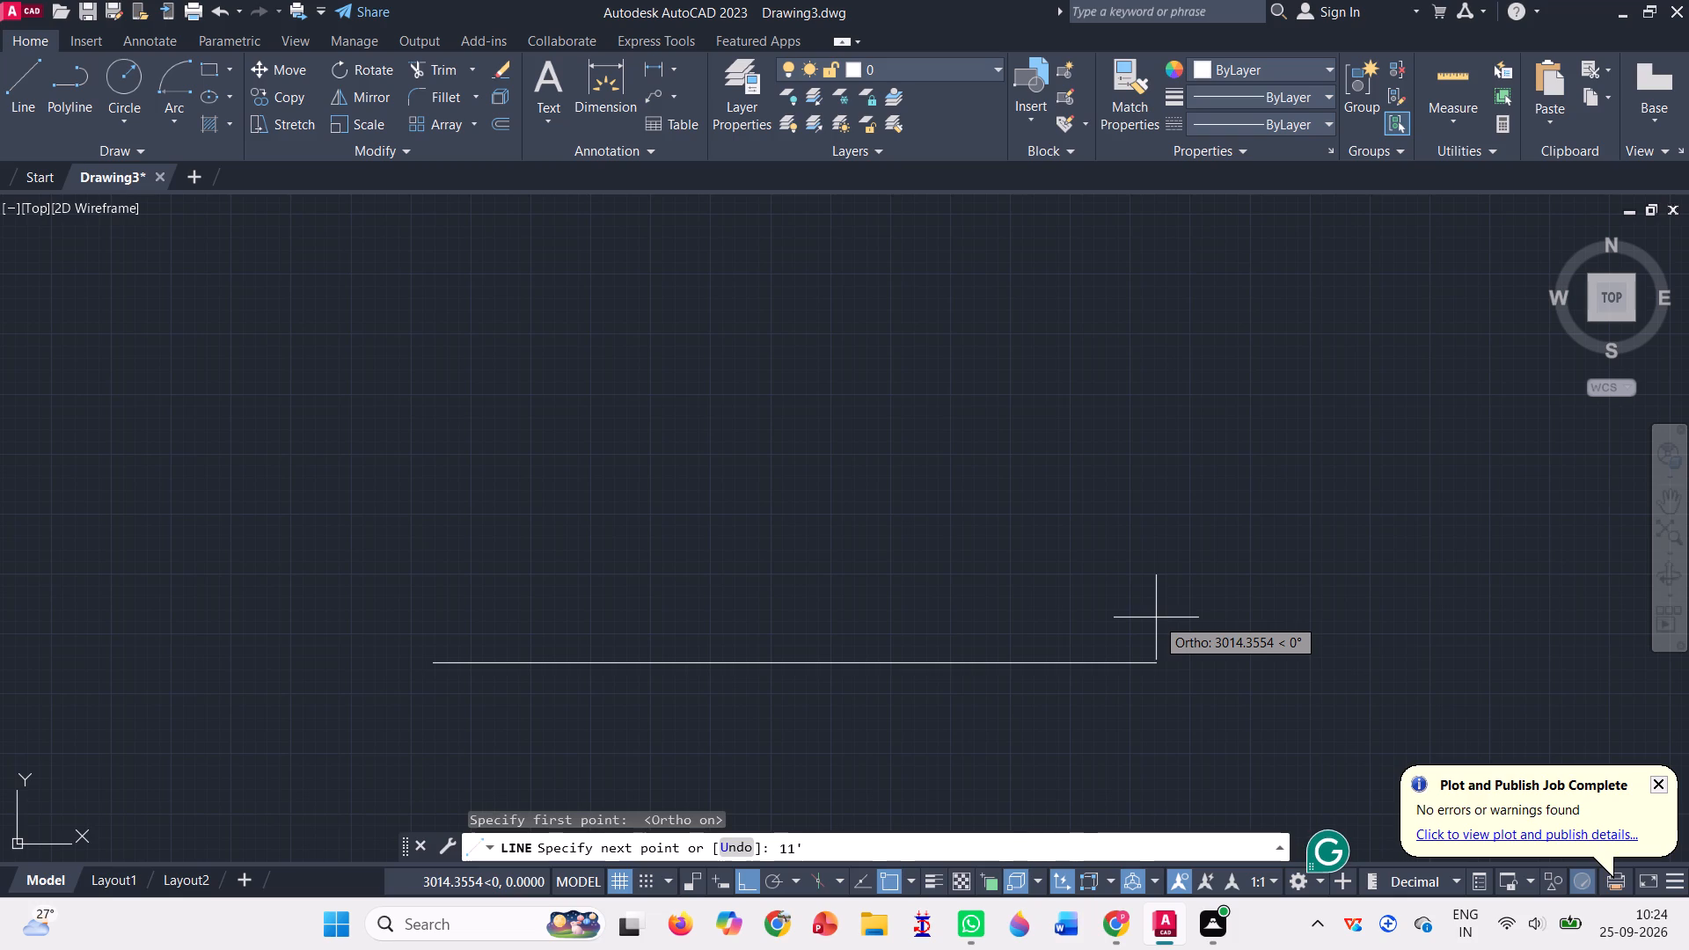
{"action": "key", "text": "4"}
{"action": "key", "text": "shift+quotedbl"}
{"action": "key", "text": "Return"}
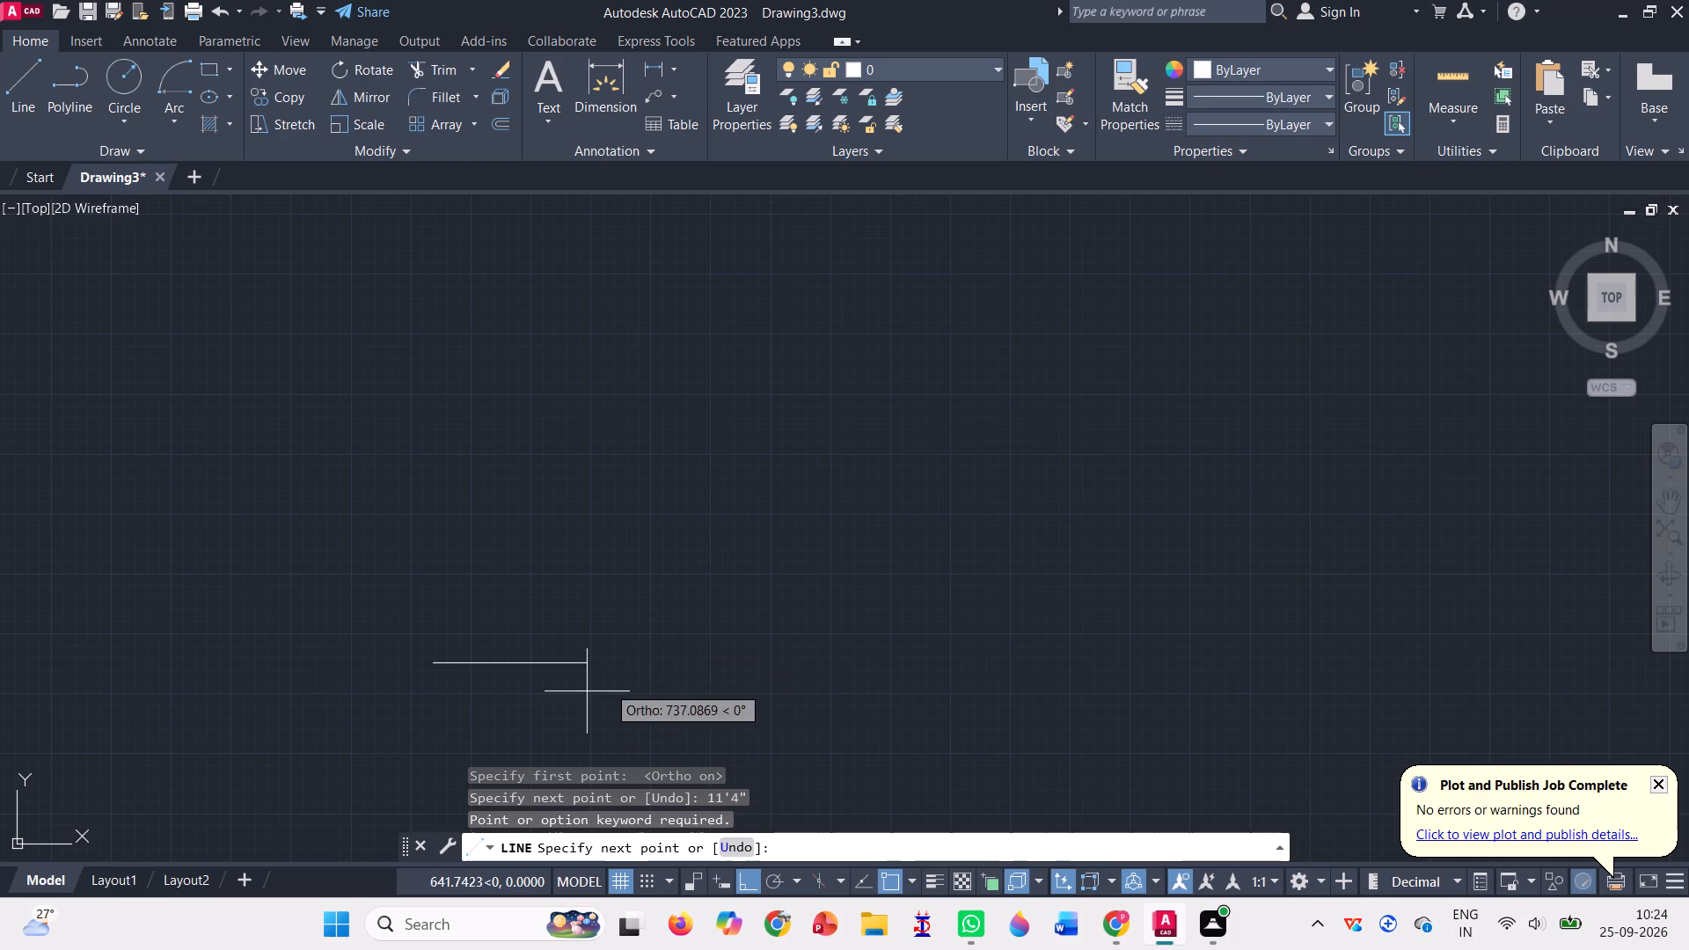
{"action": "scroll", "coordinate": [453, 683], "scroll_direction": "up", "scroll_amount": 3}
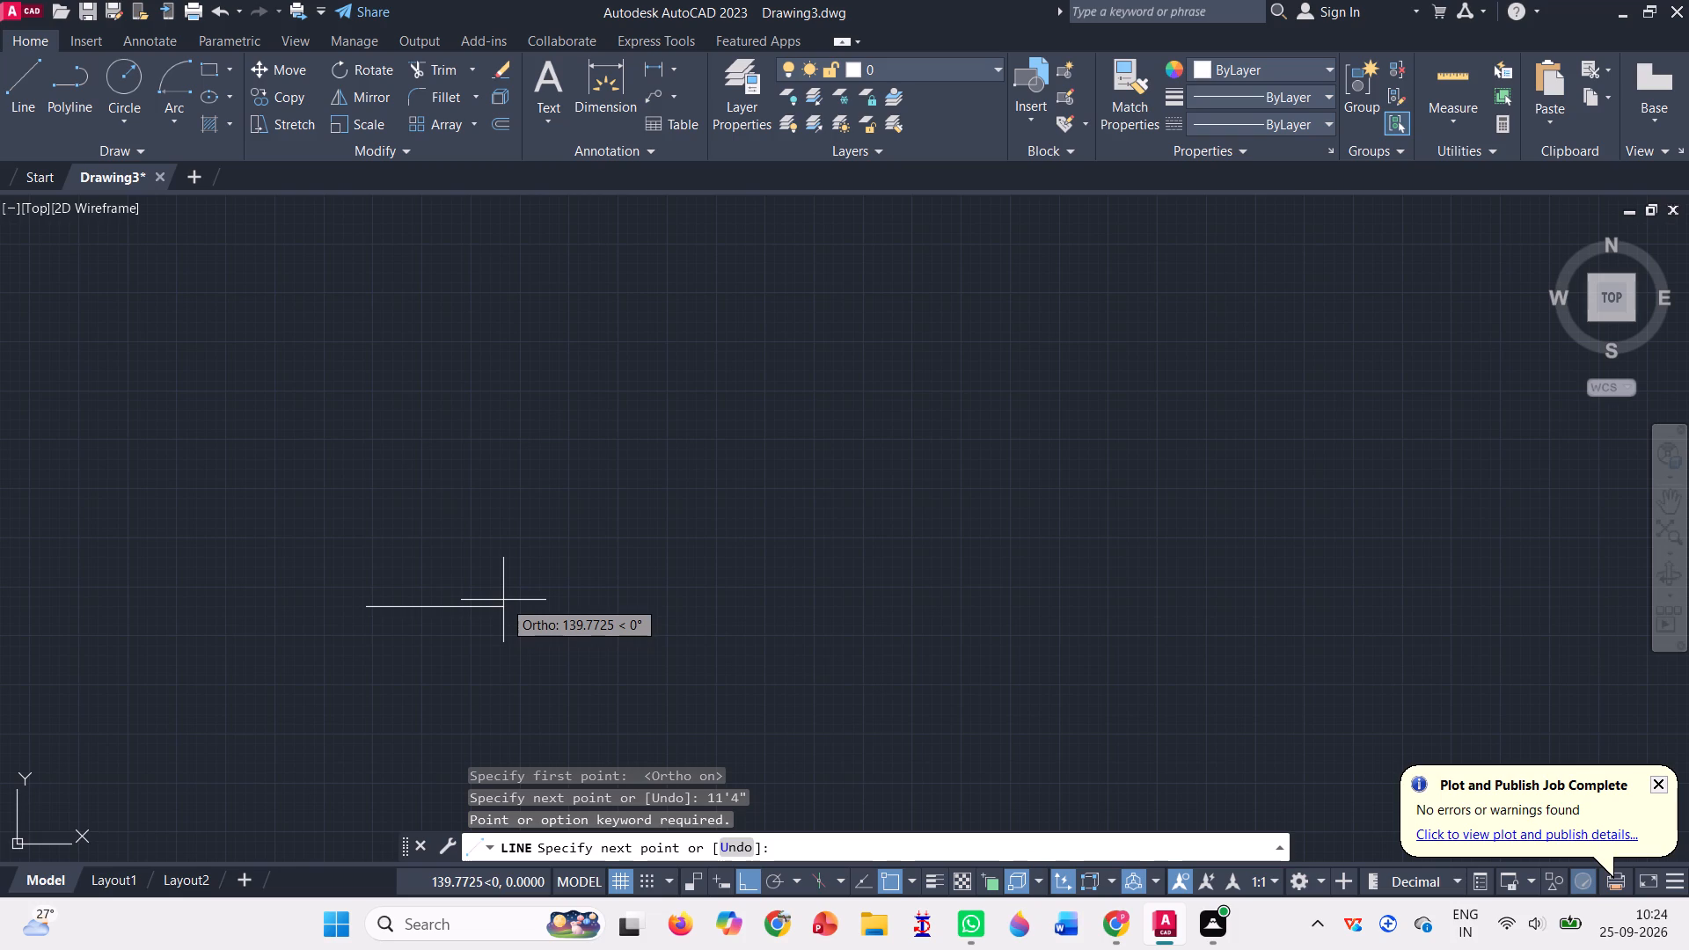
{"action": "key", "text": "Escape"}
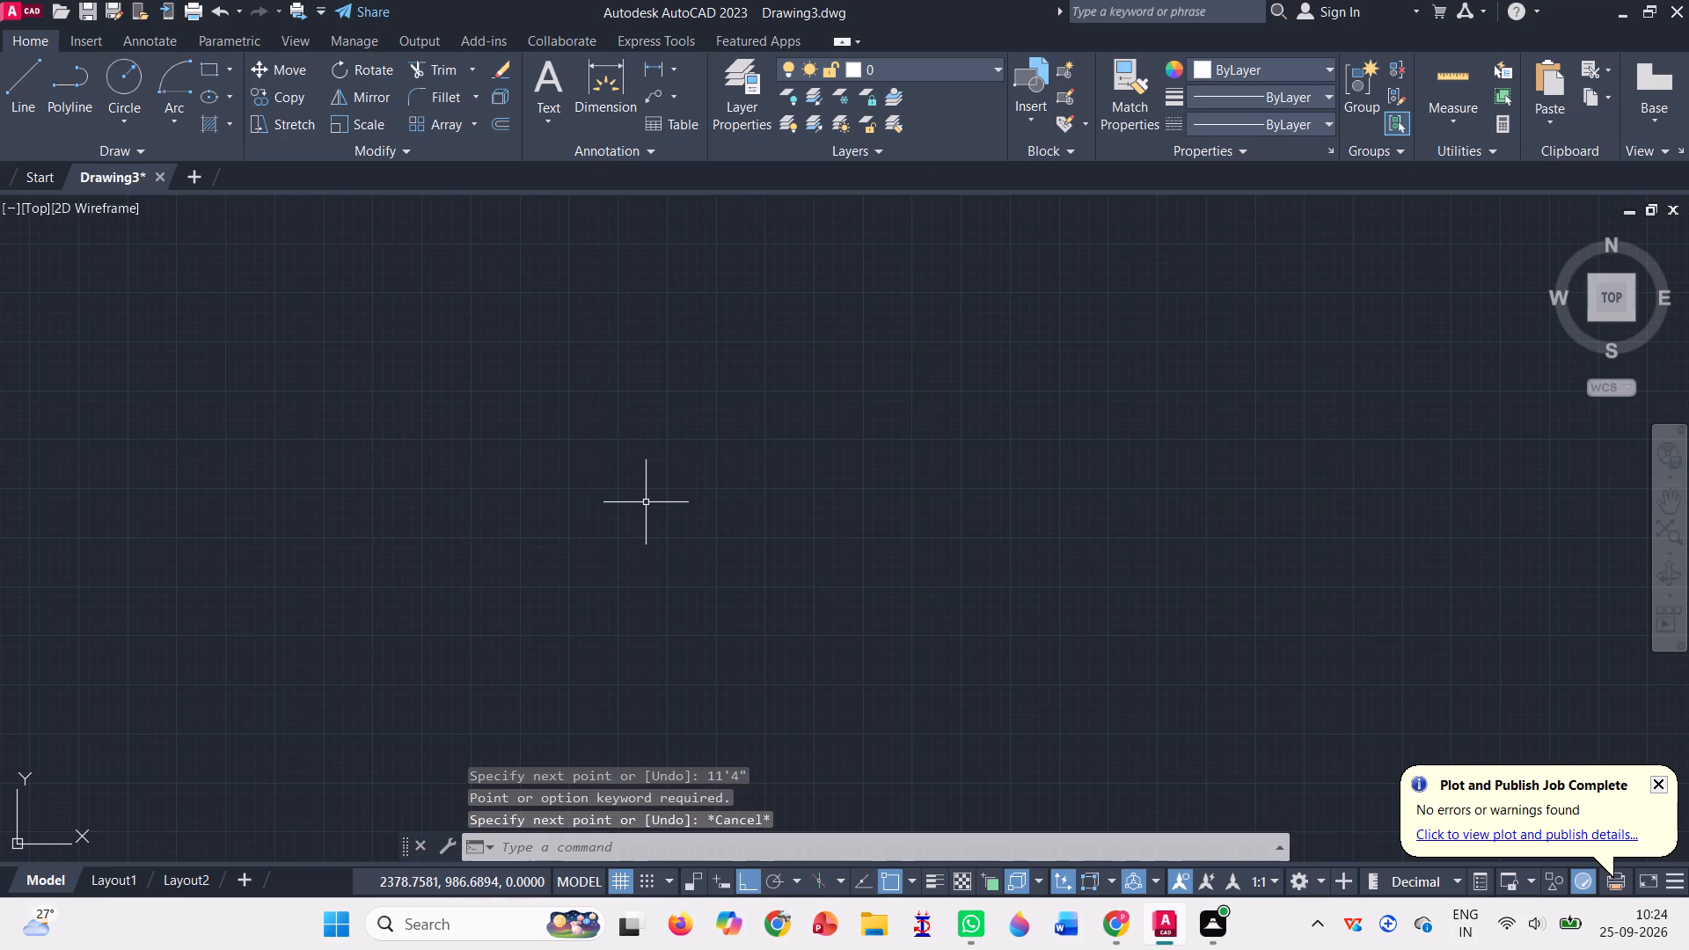
Set the drawing units to Architectural length type with Inches as the insertion scale.
{"action": "type", "text": "un"}
{"action": "key", "text": "Return"}
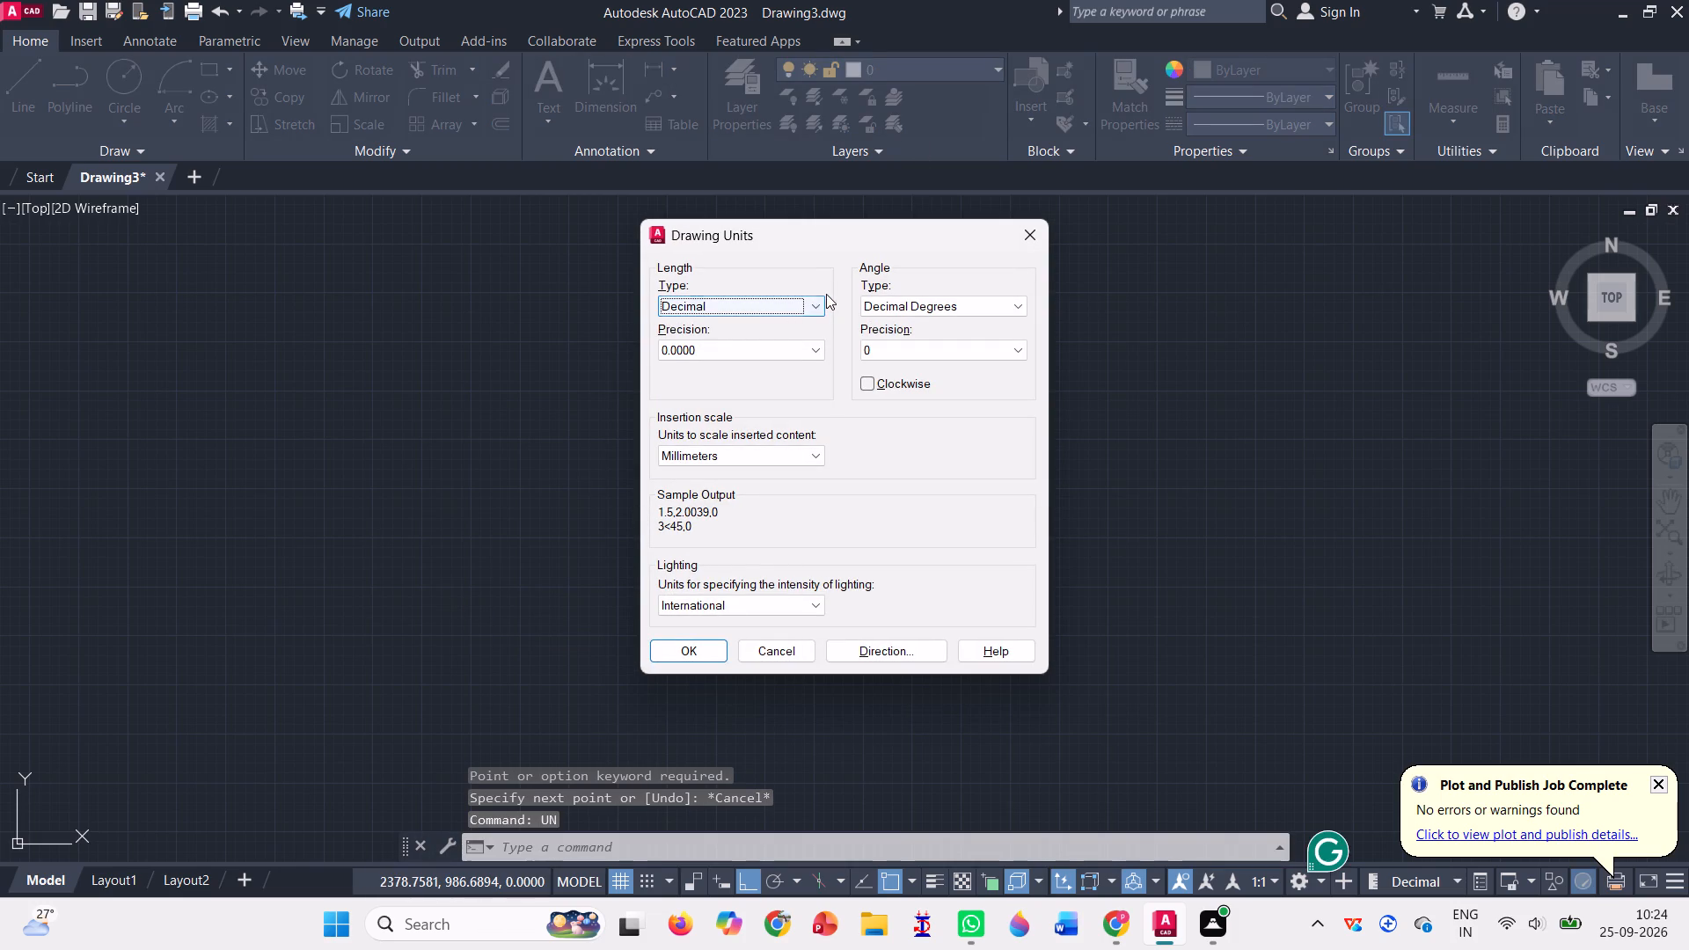
{"action": "left_click", "coordinate": [812, 309]}
{"action": "left_click", "coordinate": [788, 326]}
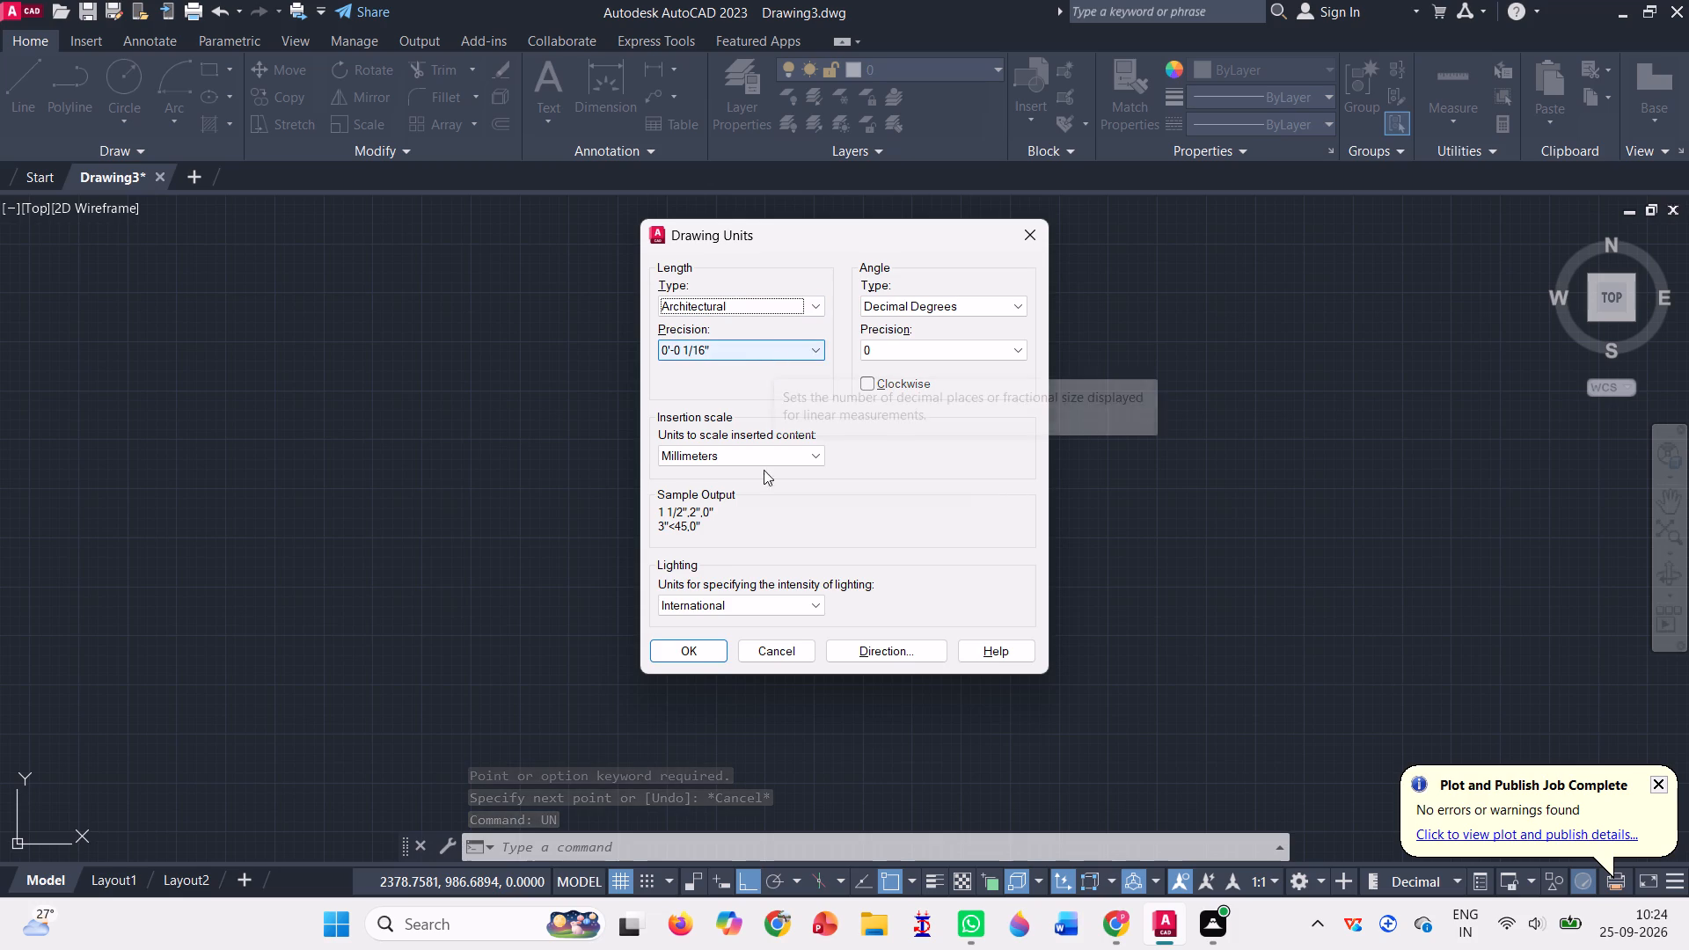
{"action": "left_click", "coordinate": [773, 456]}
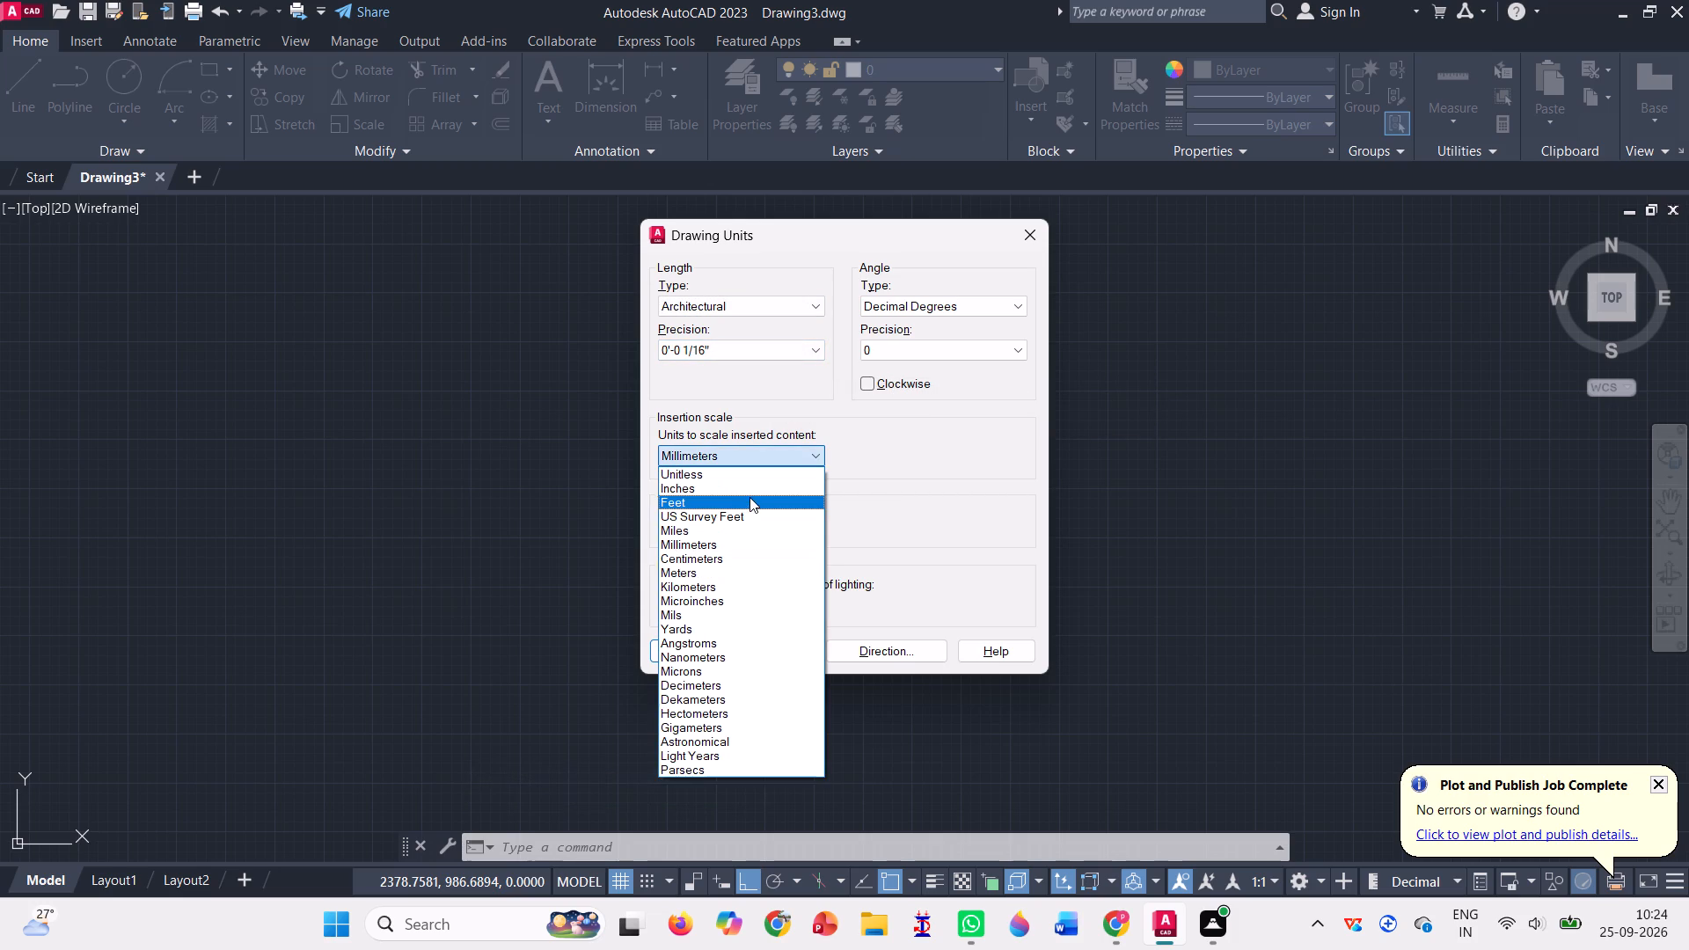
{"action": "left_click", "coordinate": [755, 488]}
{"action": "left_click", "coordinate": [709, 648]}
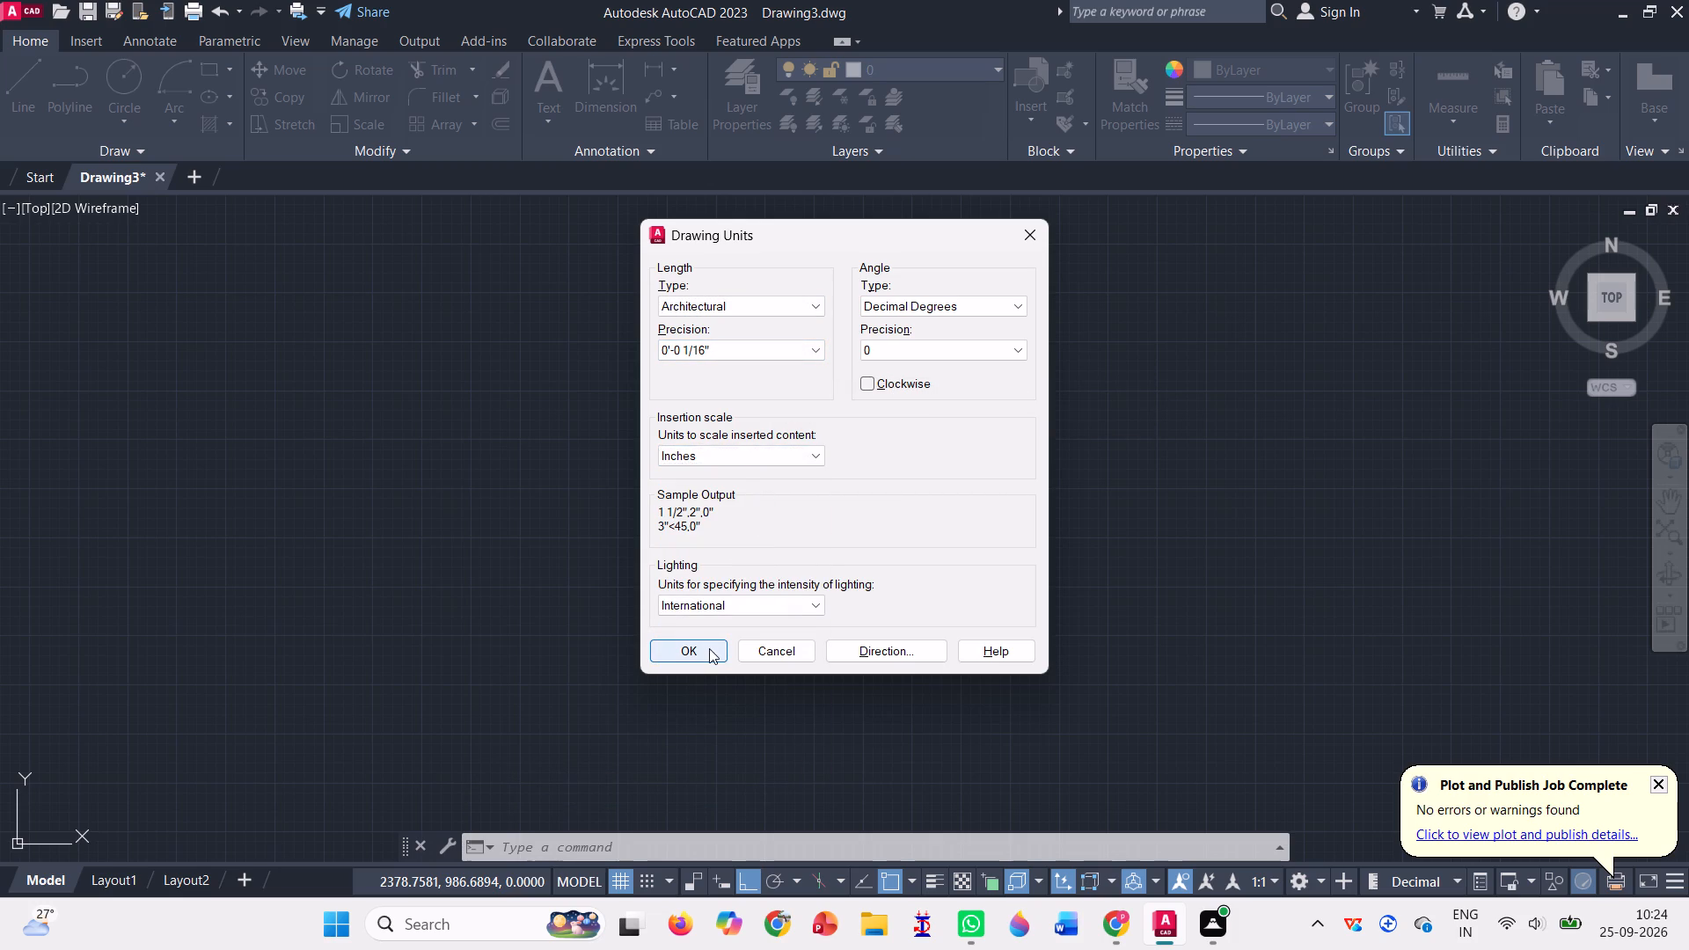
Set the Standard dimension style's primary unit format to Architectural and make it the current dimension style.
{"action": "type", "text": "di"}
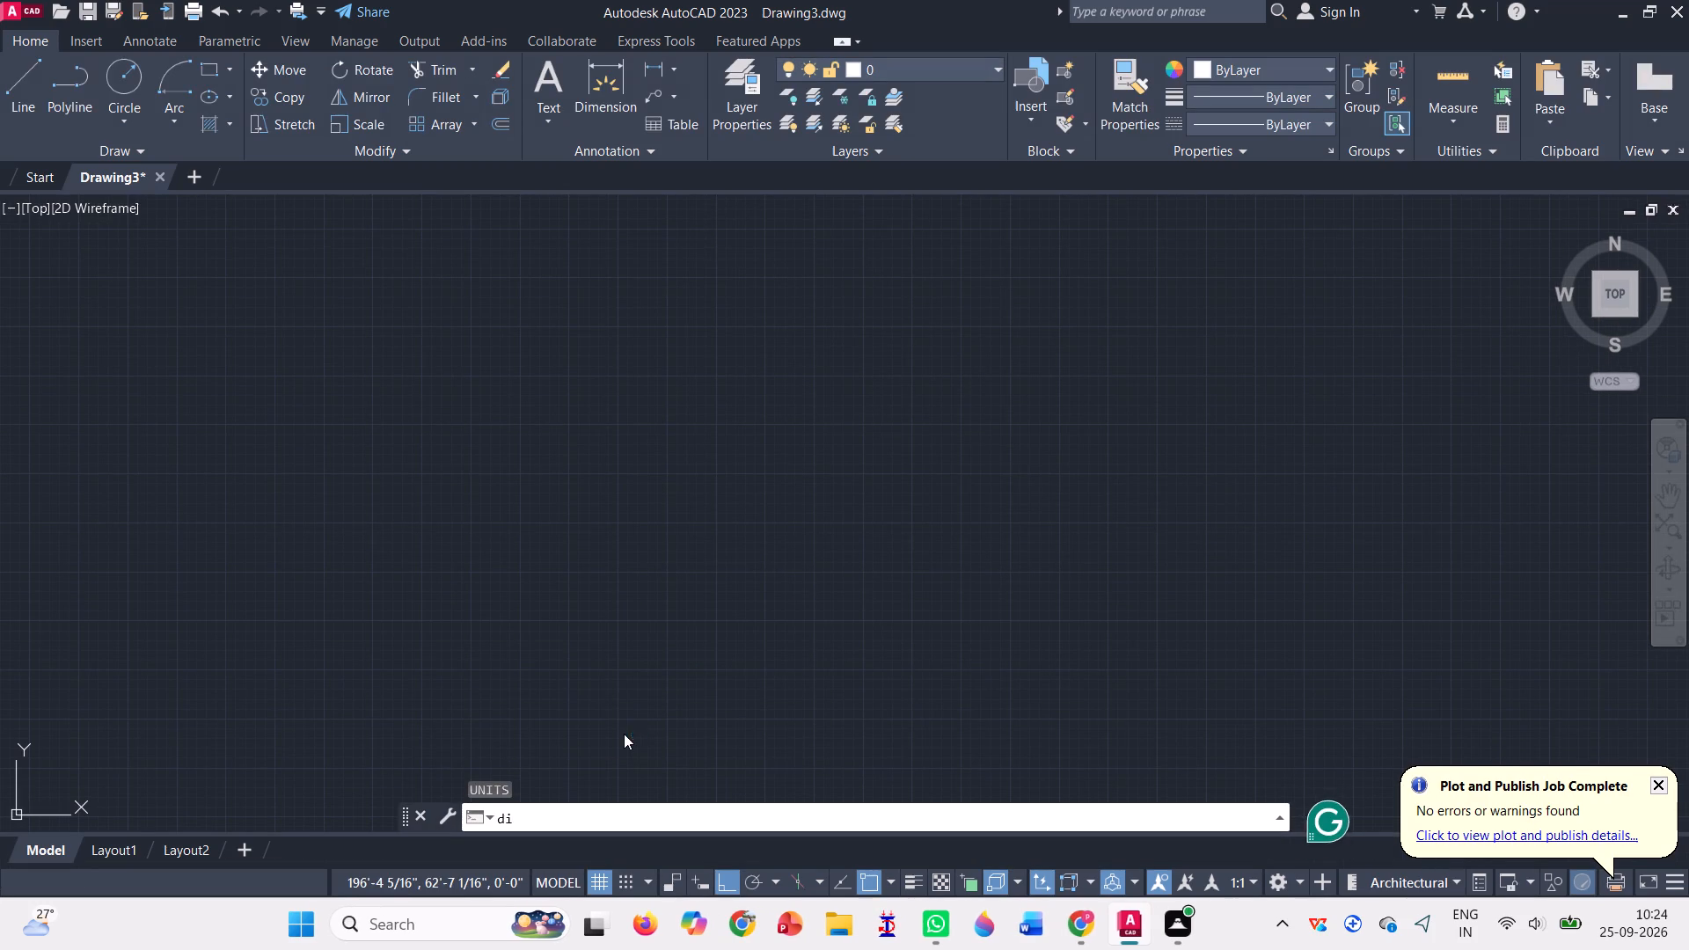
{"action": "key", "text": "Down"}
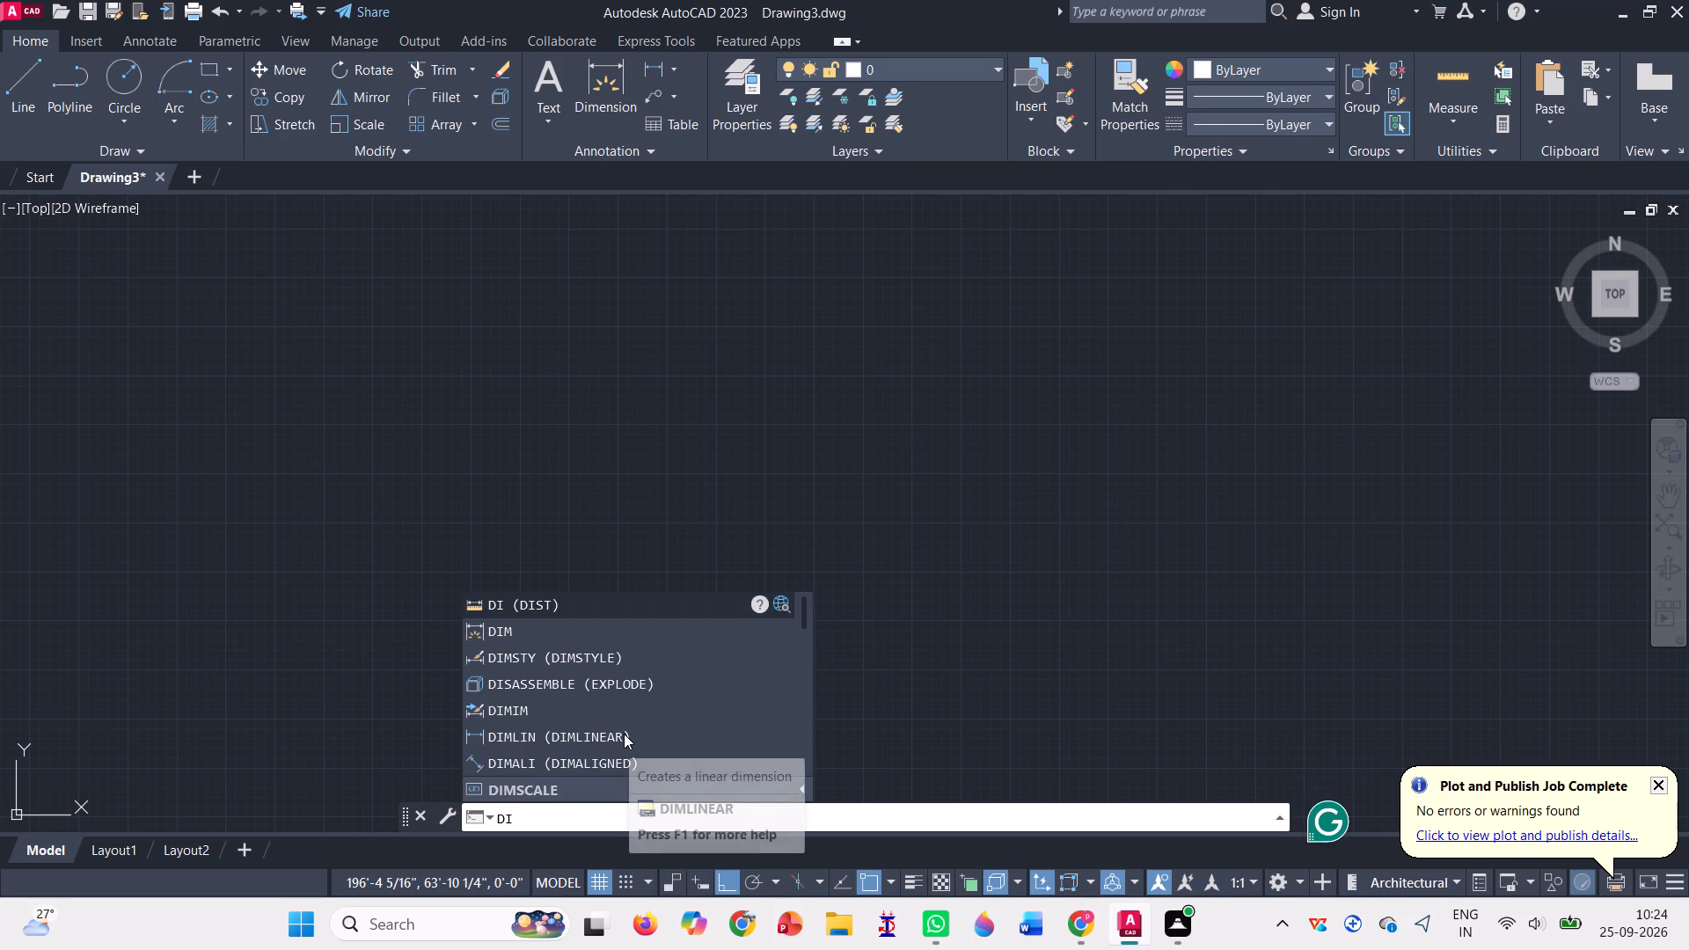
{"action": "key", "text": "Down"}
{"action": "key", "text": "Return"}
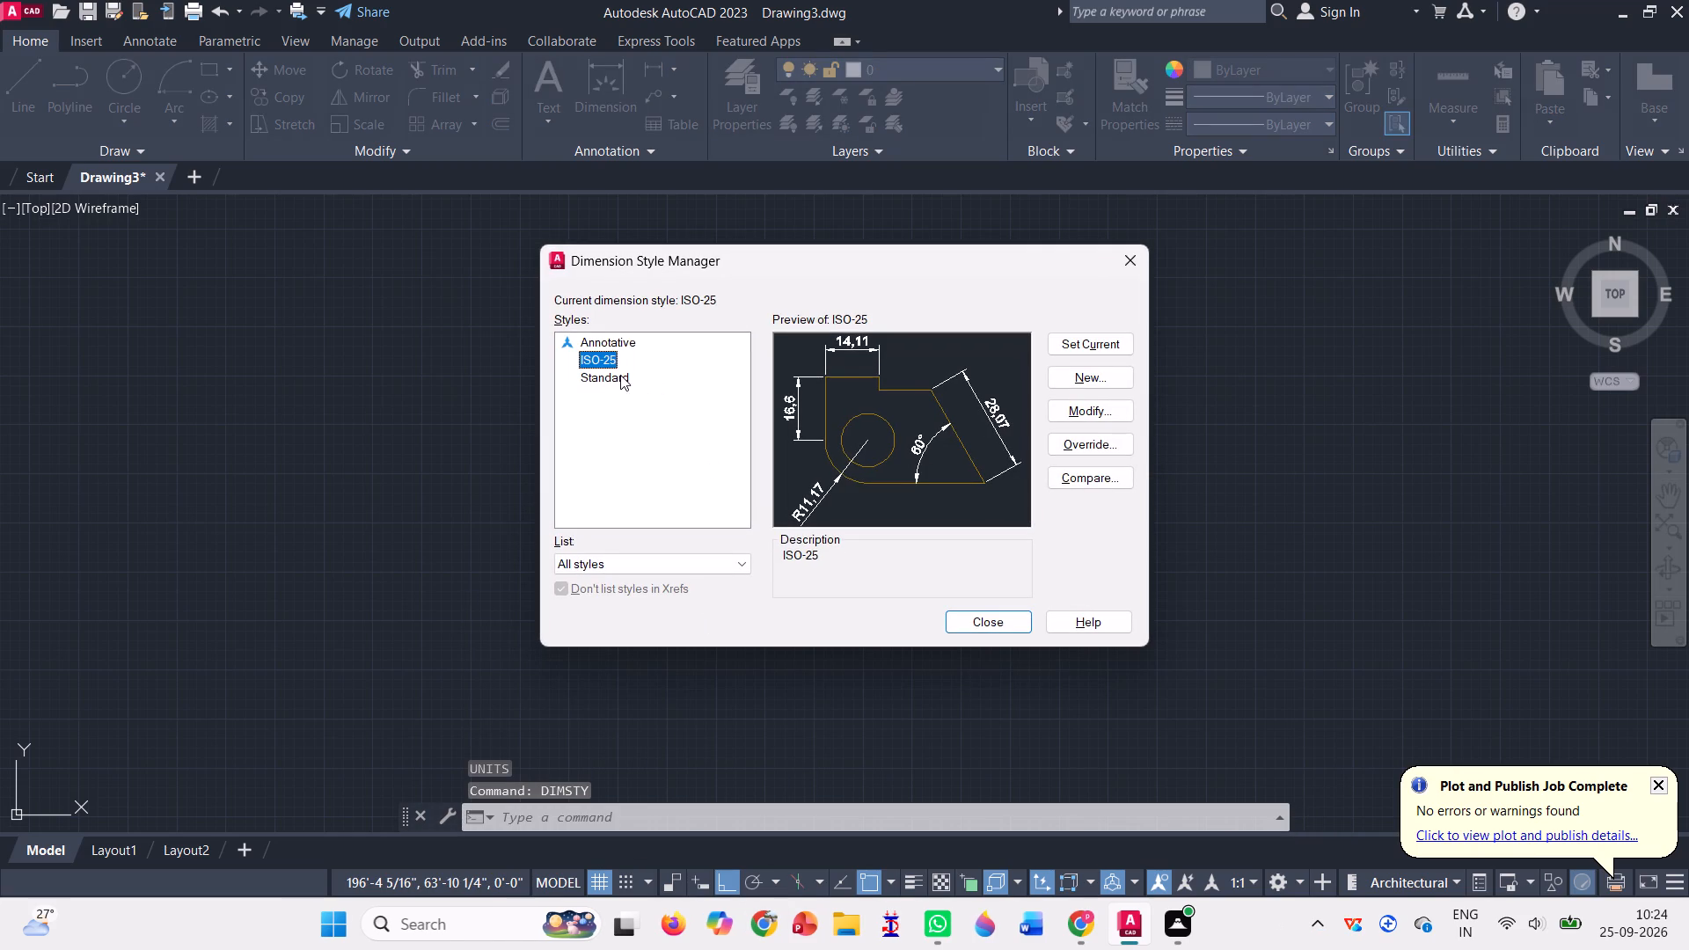
{"action": "left_click", "coordinate": [620, 375]}
{"action": "left_click", "coordinate": [1076, 406]}
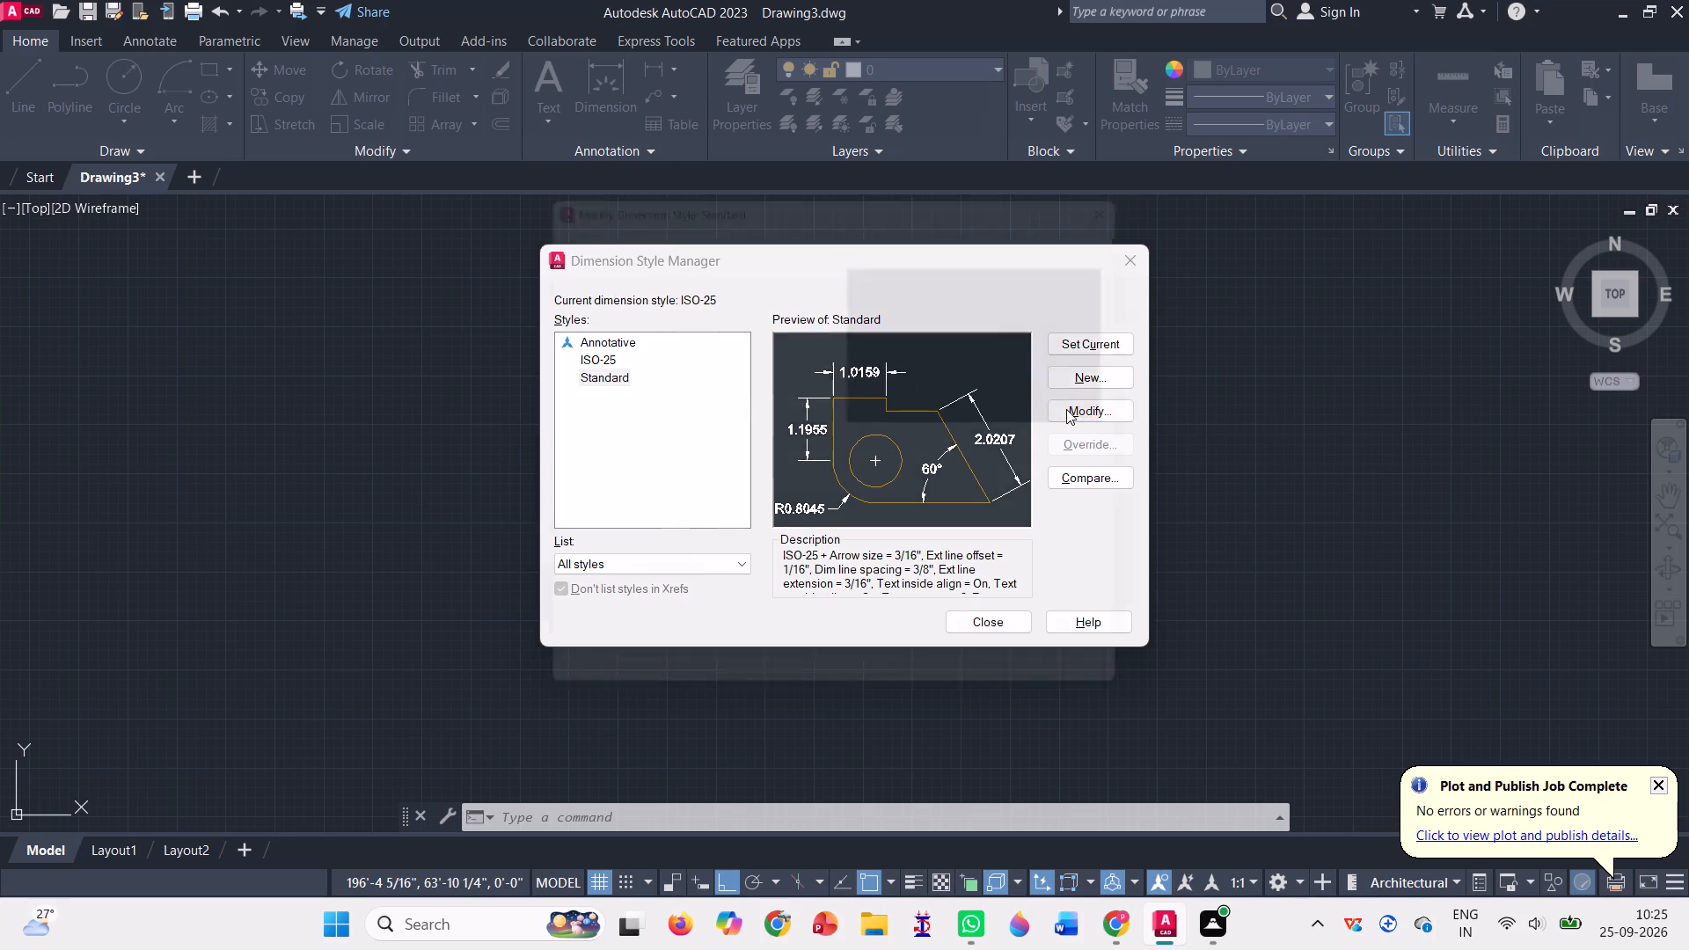
{"action": "left_click", "coordinate": [825, 265]}
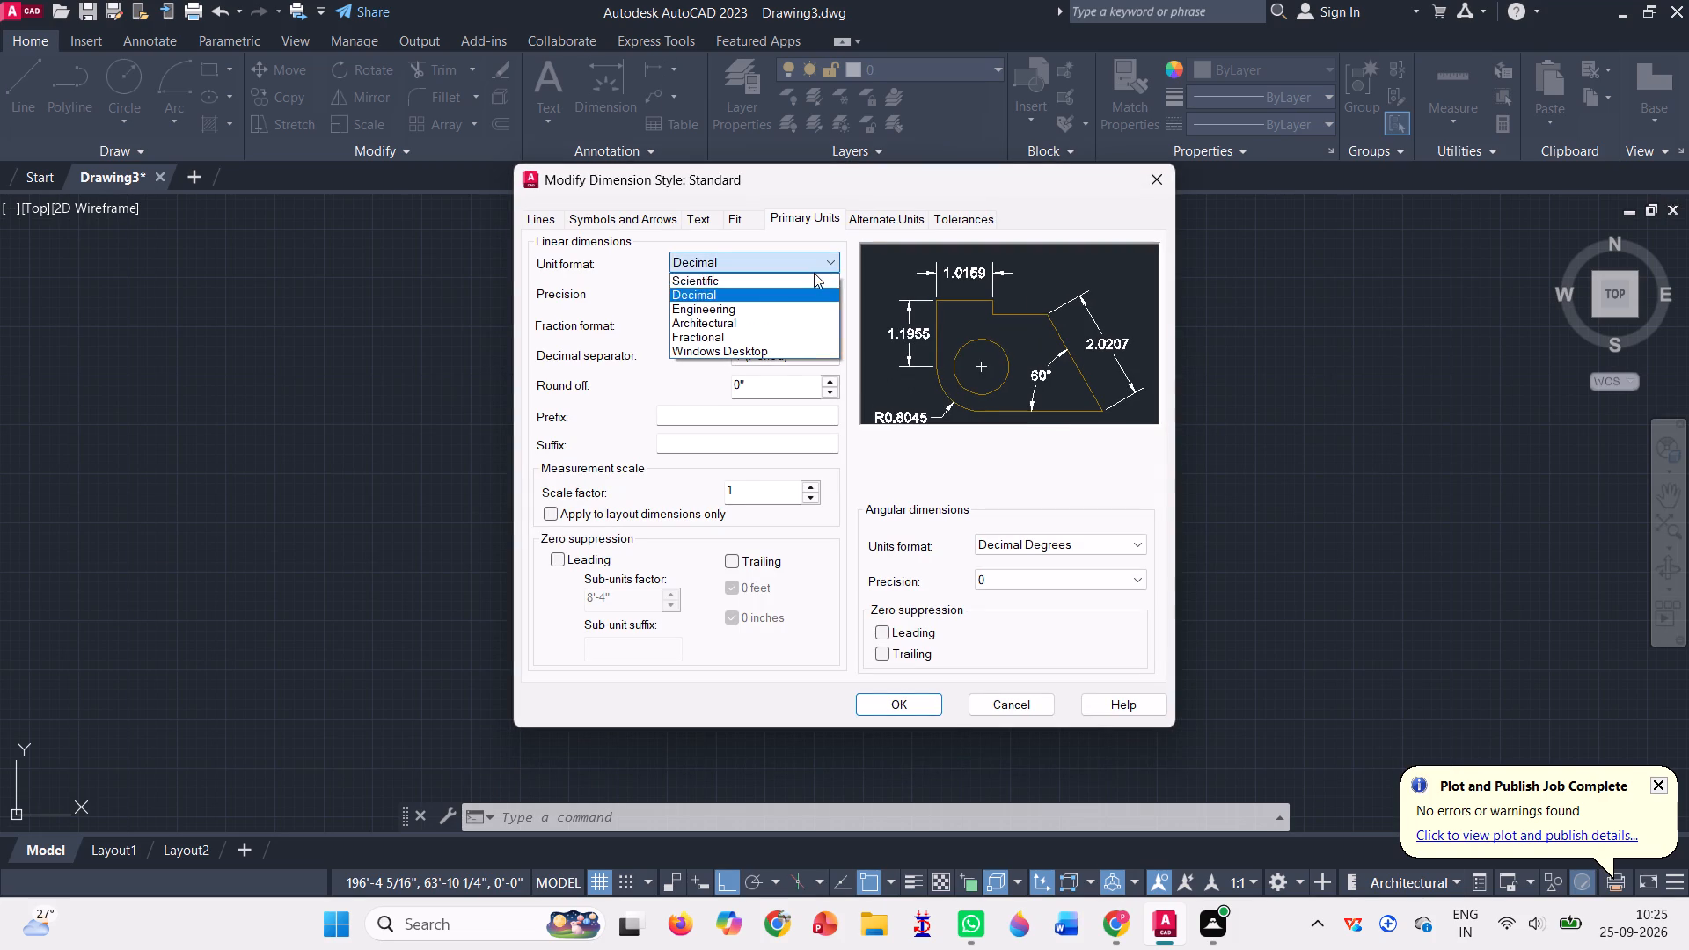
{"action": "left_click", "coordinate": [794, 318]}
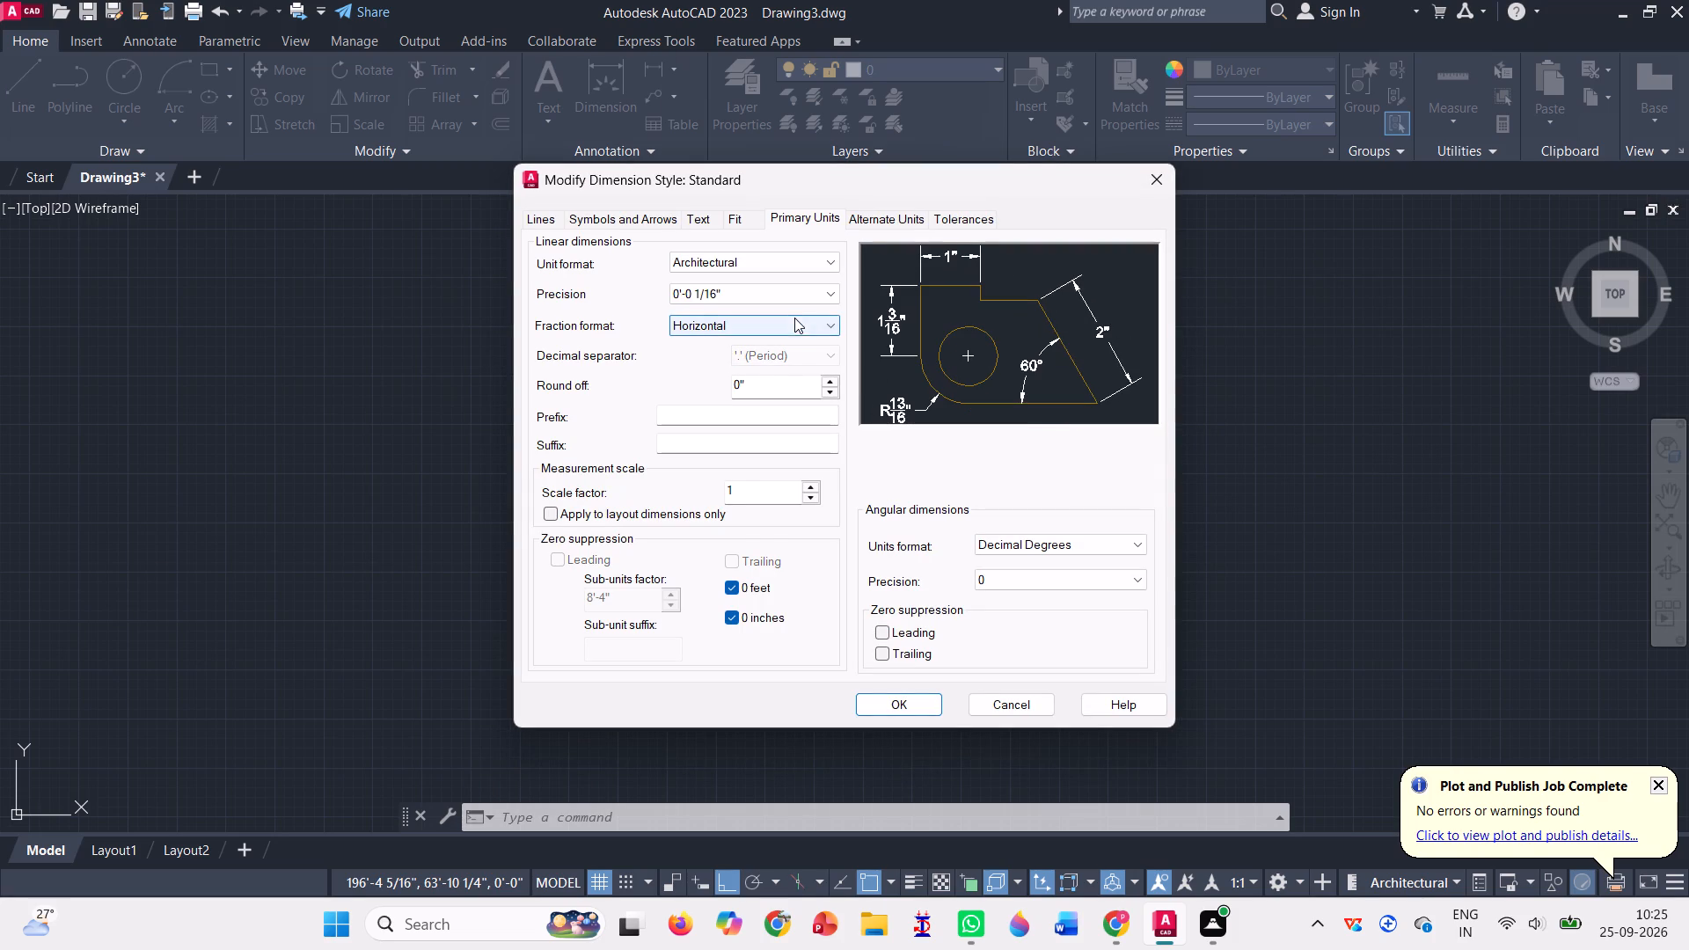
{"action": "left_click", "coordinate": [908, 698]}
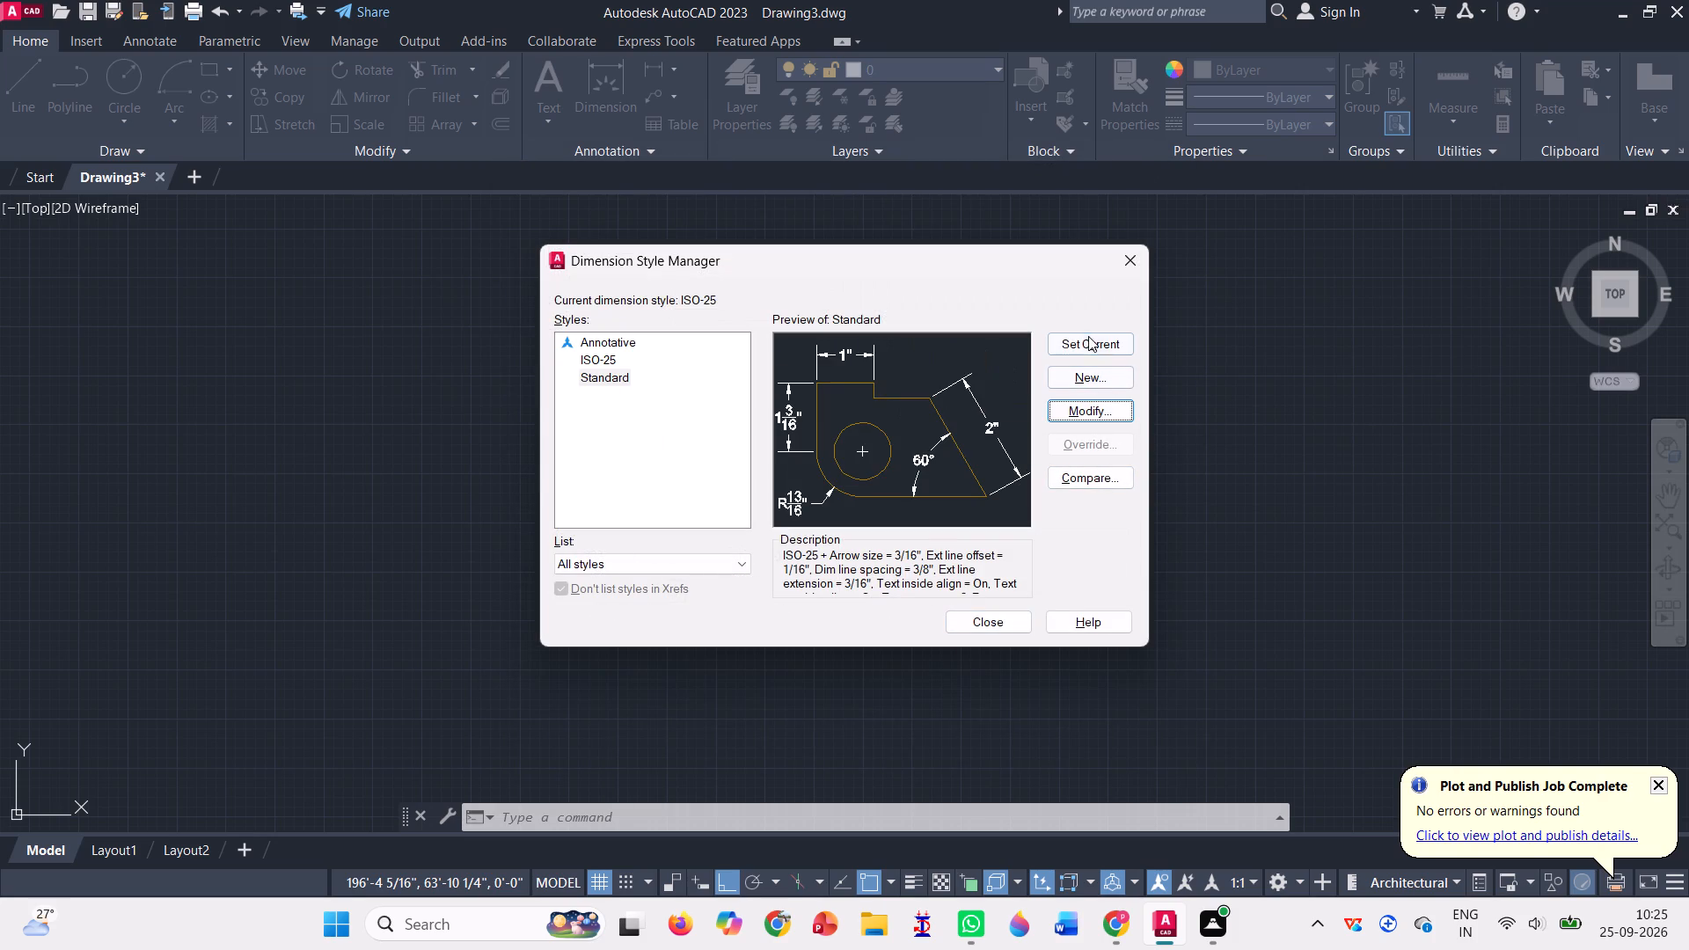
{"action": "left_click", "coordinate": [1088, 333]}
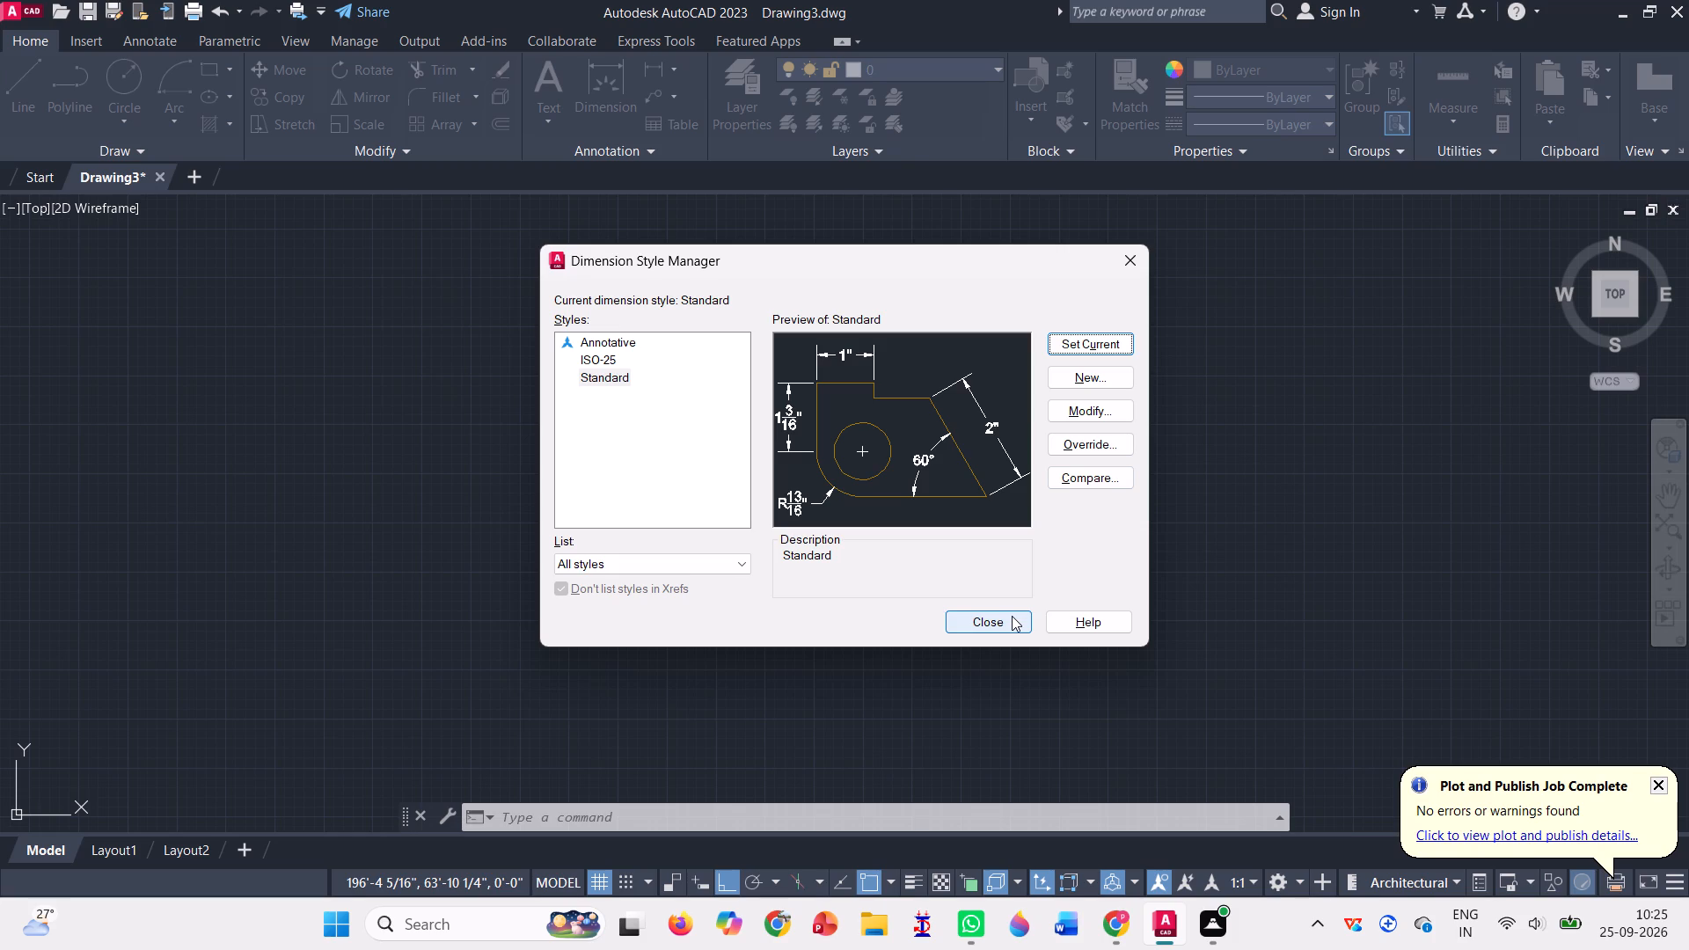
{"action": "left_click", "coordinate": [1012, 616]}
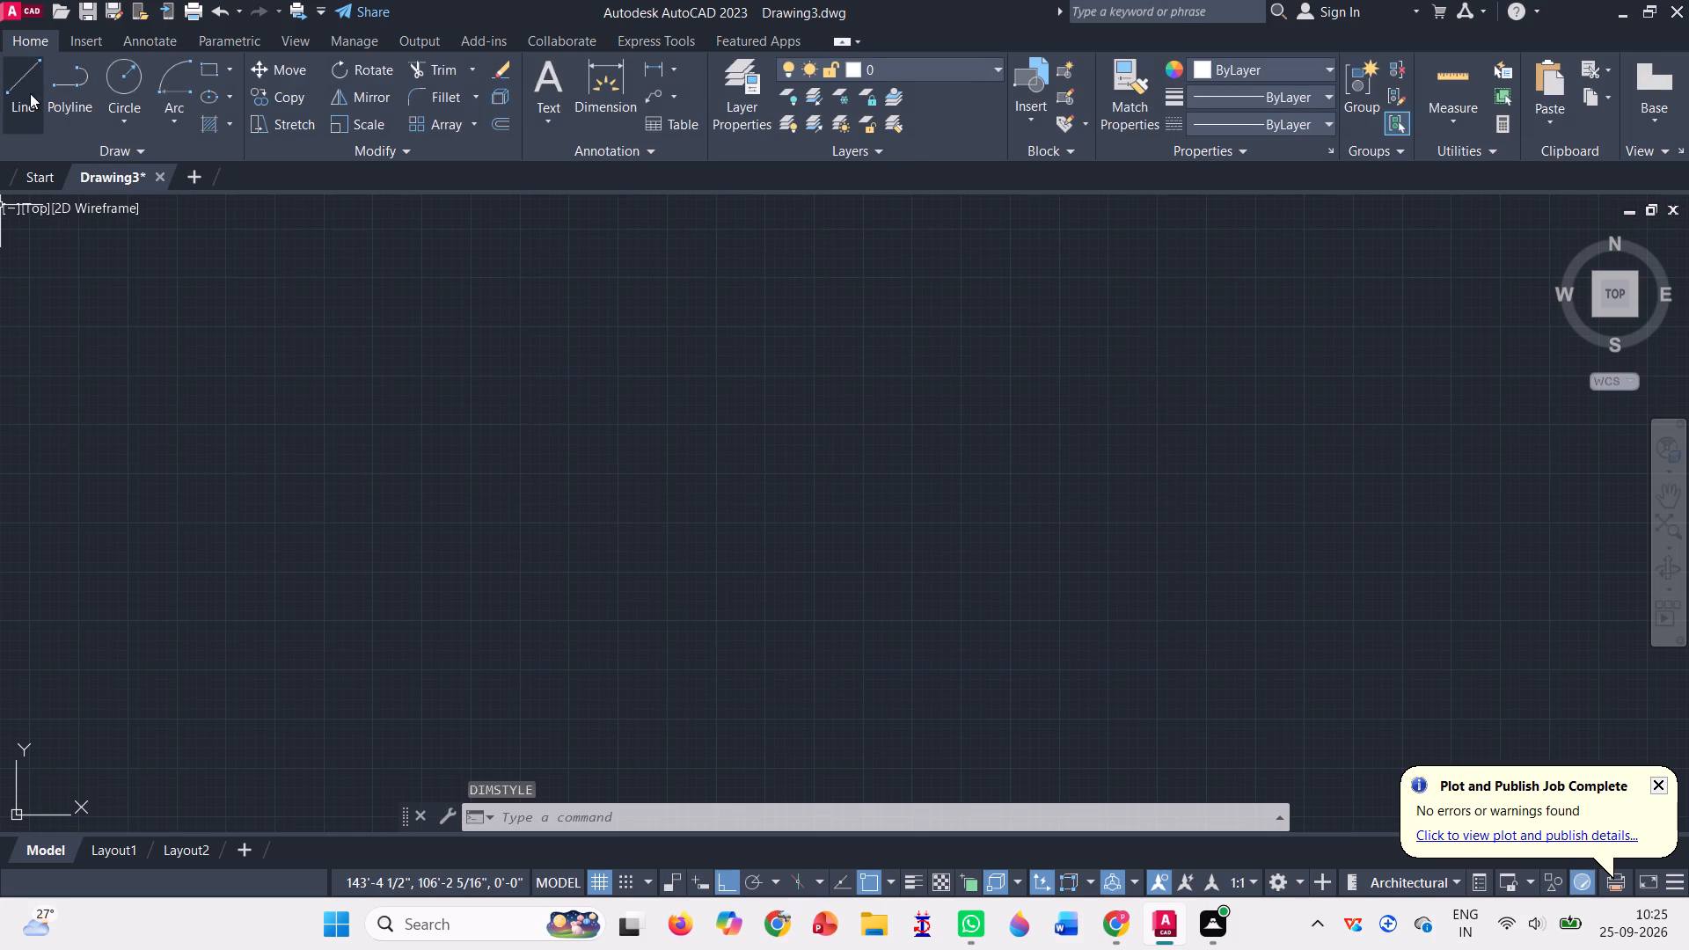
Start a line in the lower-left part of the drawing area with an 11'4" horizontal segment running east.
{"action": "left_click", "coordinate": [24, 94]}
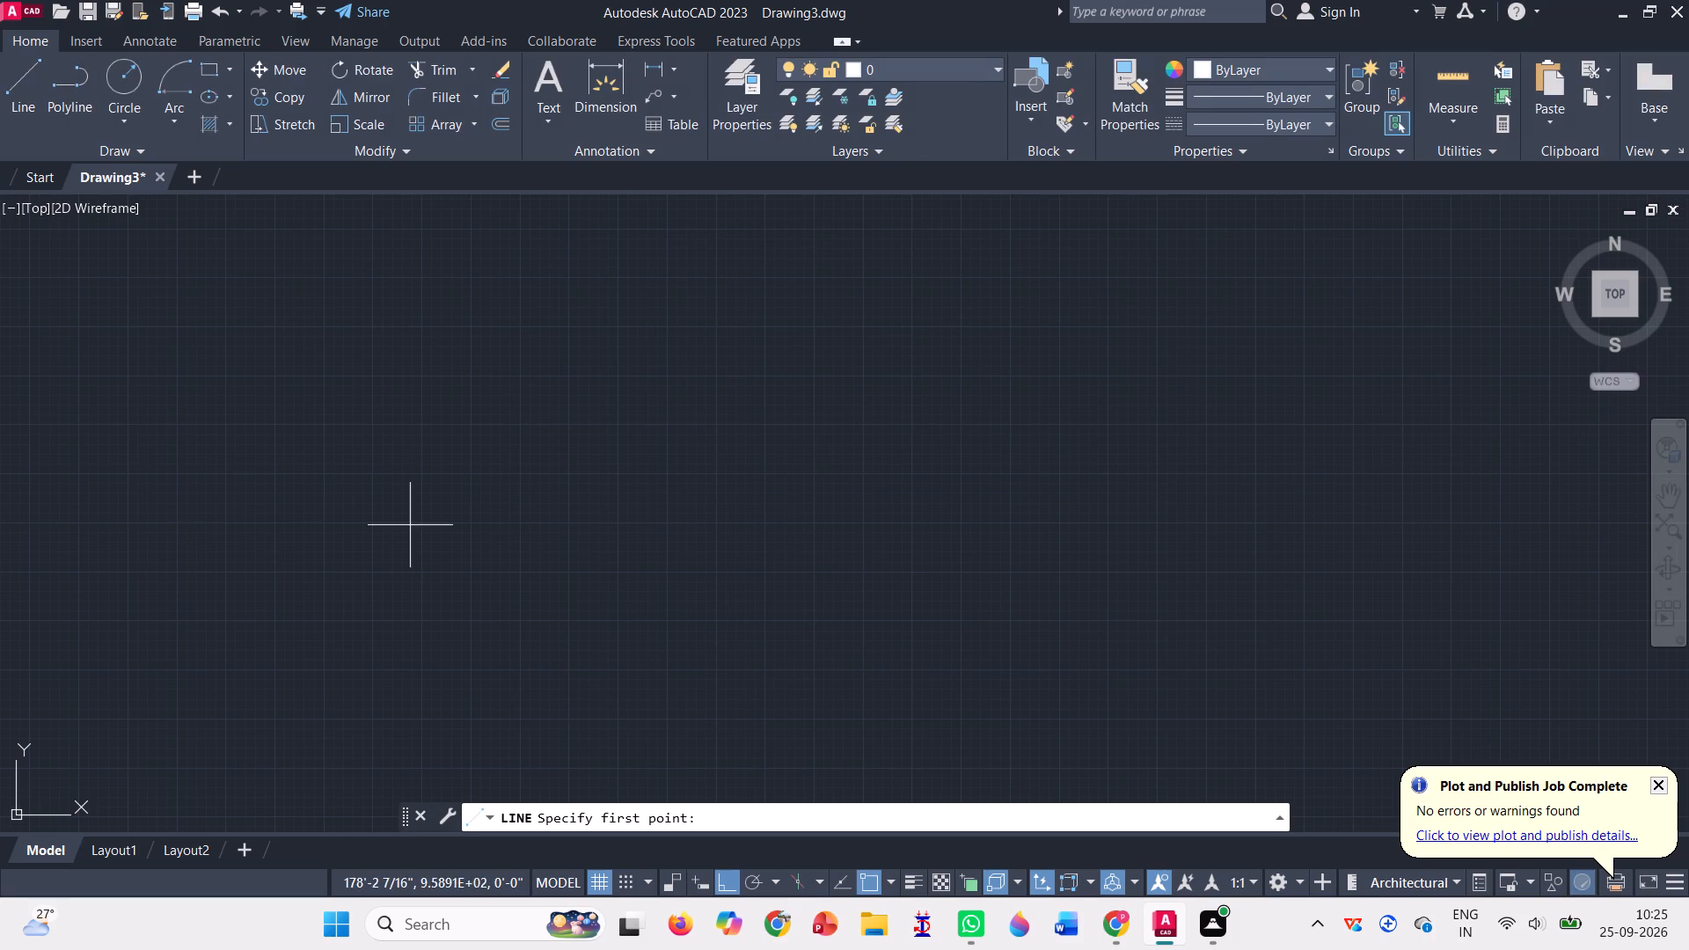
{"action": "left_click", "coordinate": [380, 621]}
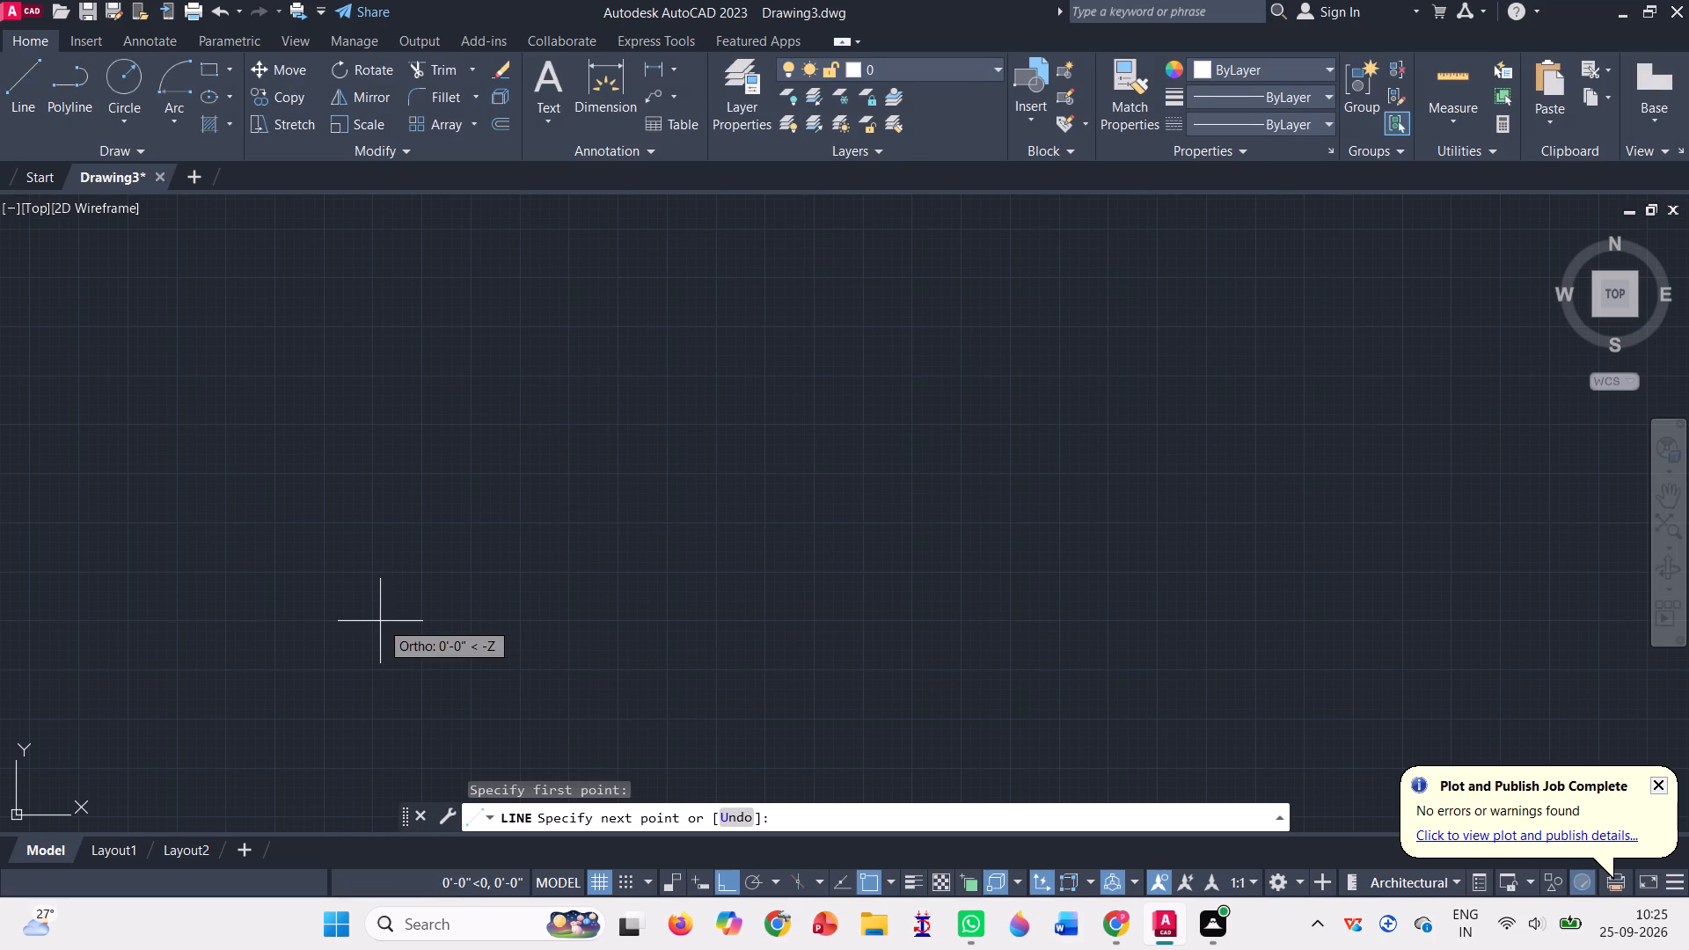
{"action": "type", "text": "11"}
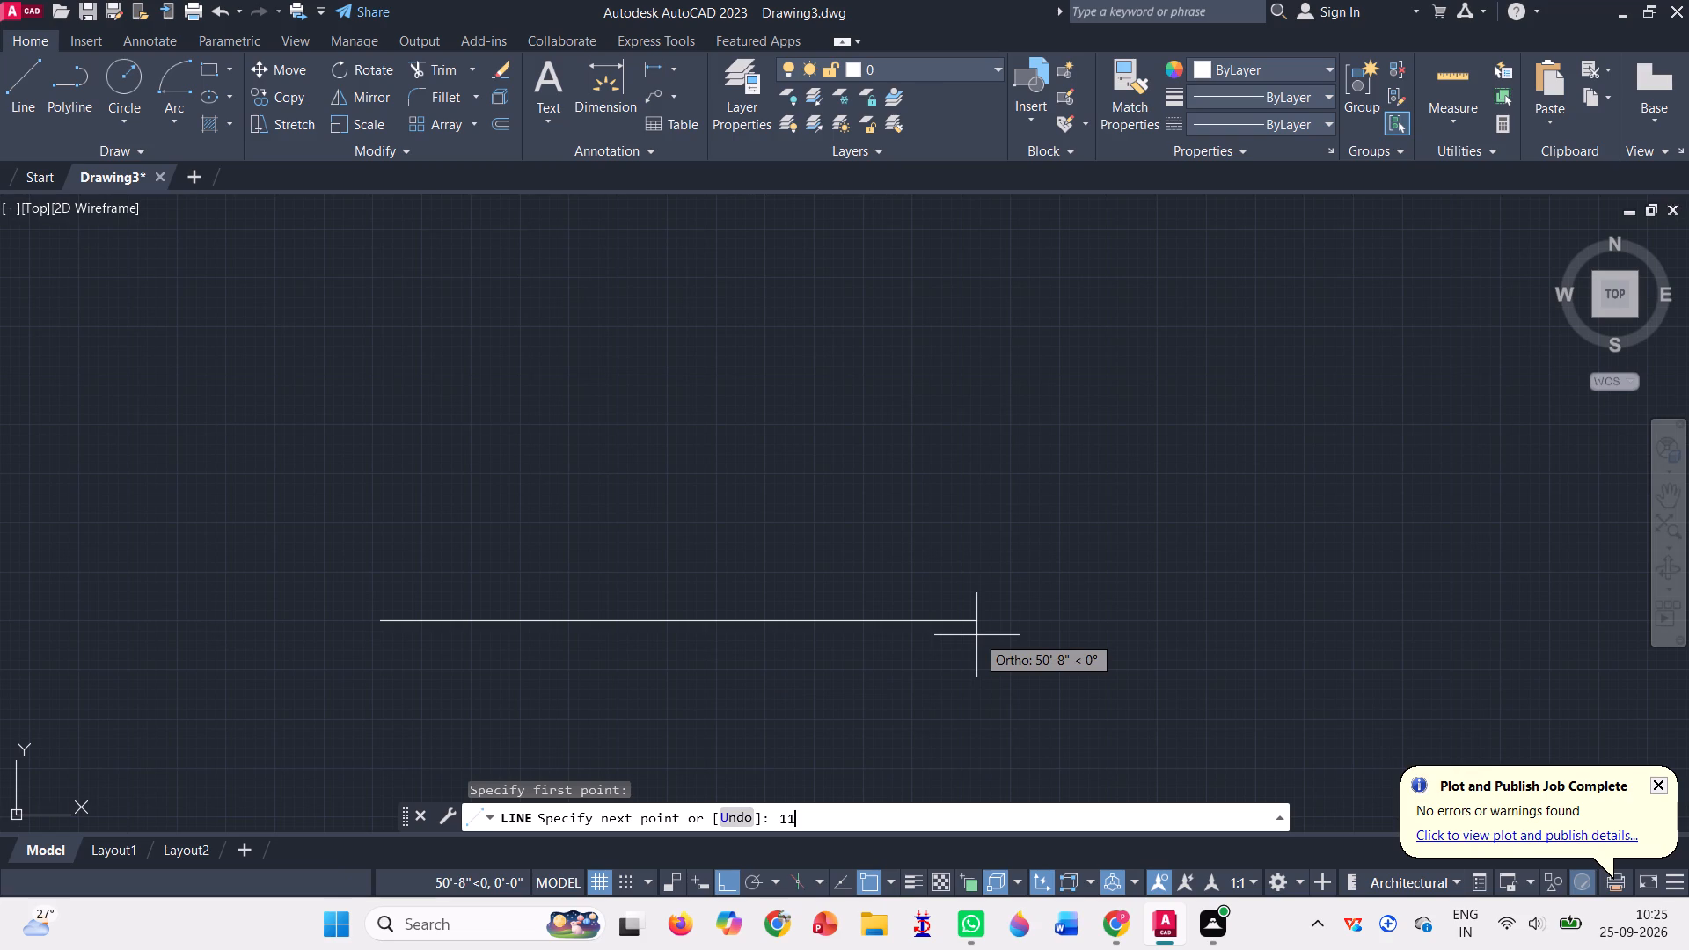
{"action": "key", "text": "apostrophe"}
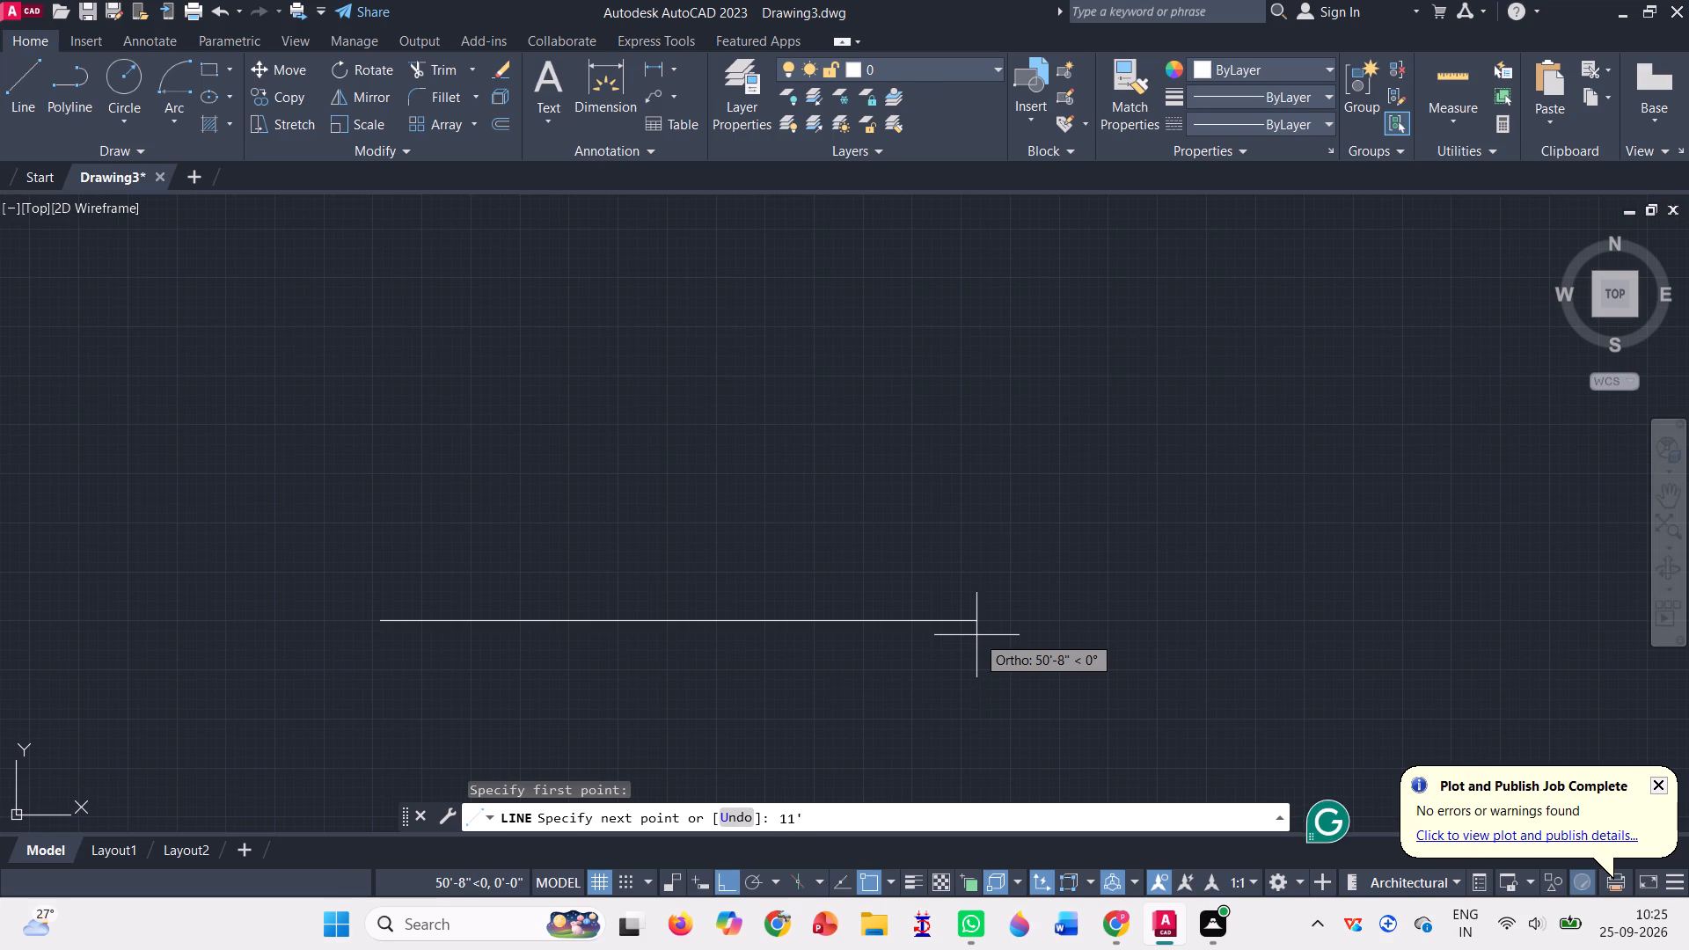
{"action": "type", "text": "4\""}
{"action": "key", "text": "Return"}
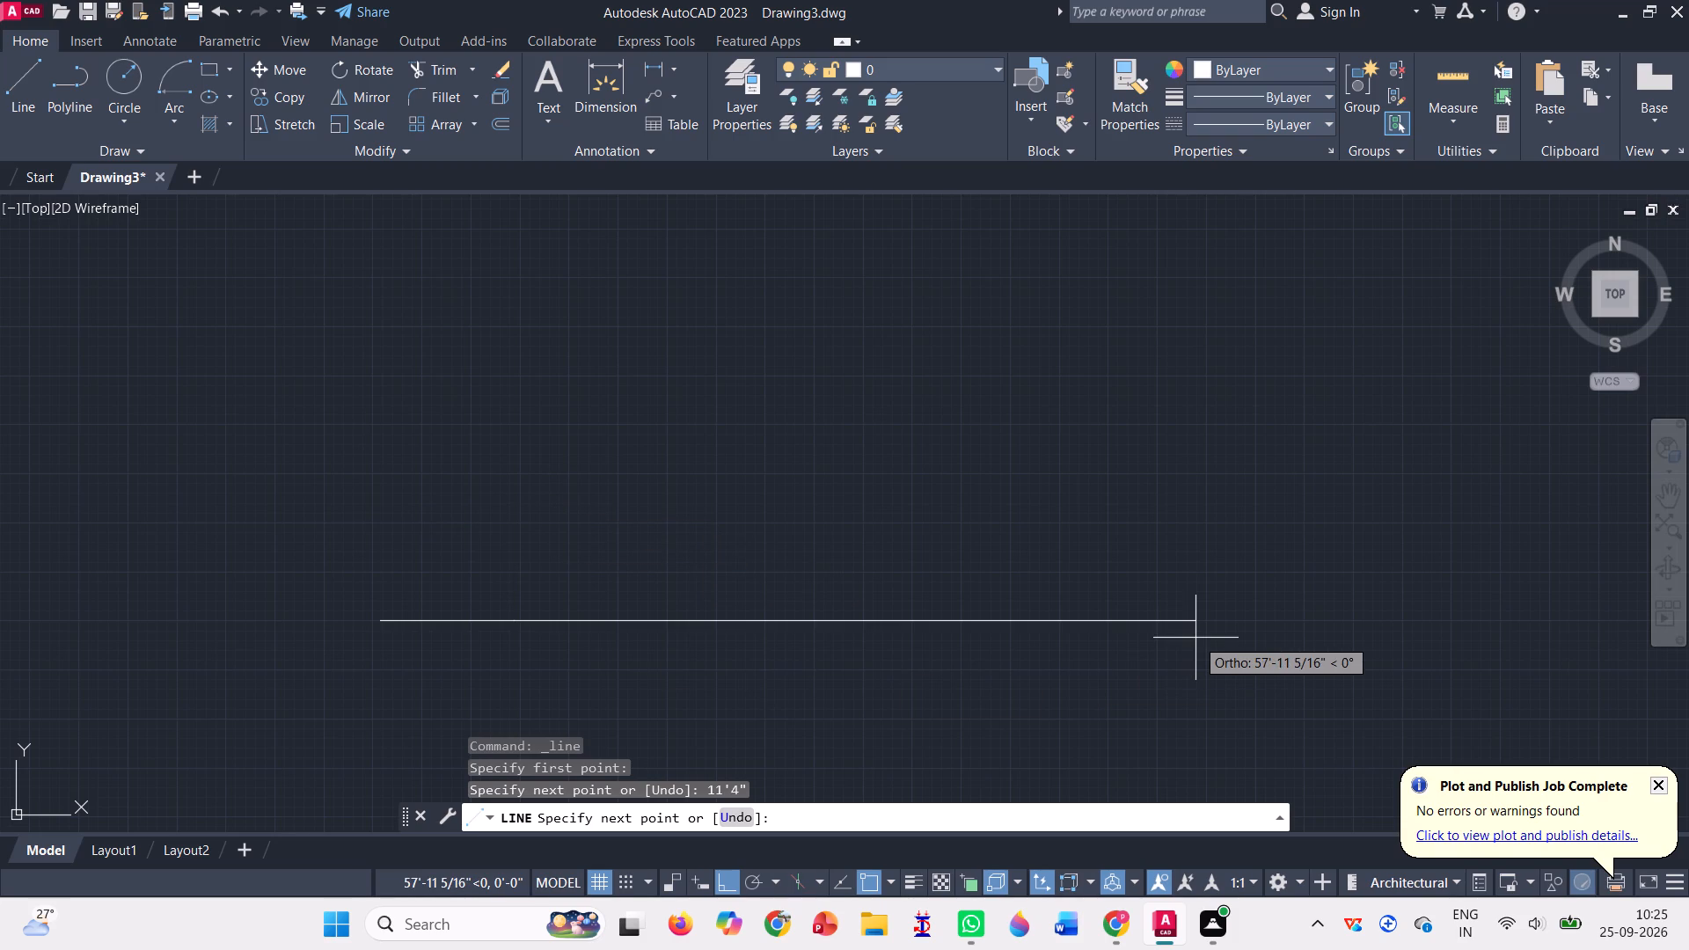
Continue the line east in the same direction with two more horizontal segments of 13'10" and 5'10".
{"action": "type", "text": "13"}
{"action": "key", "text": "apostrophe"}
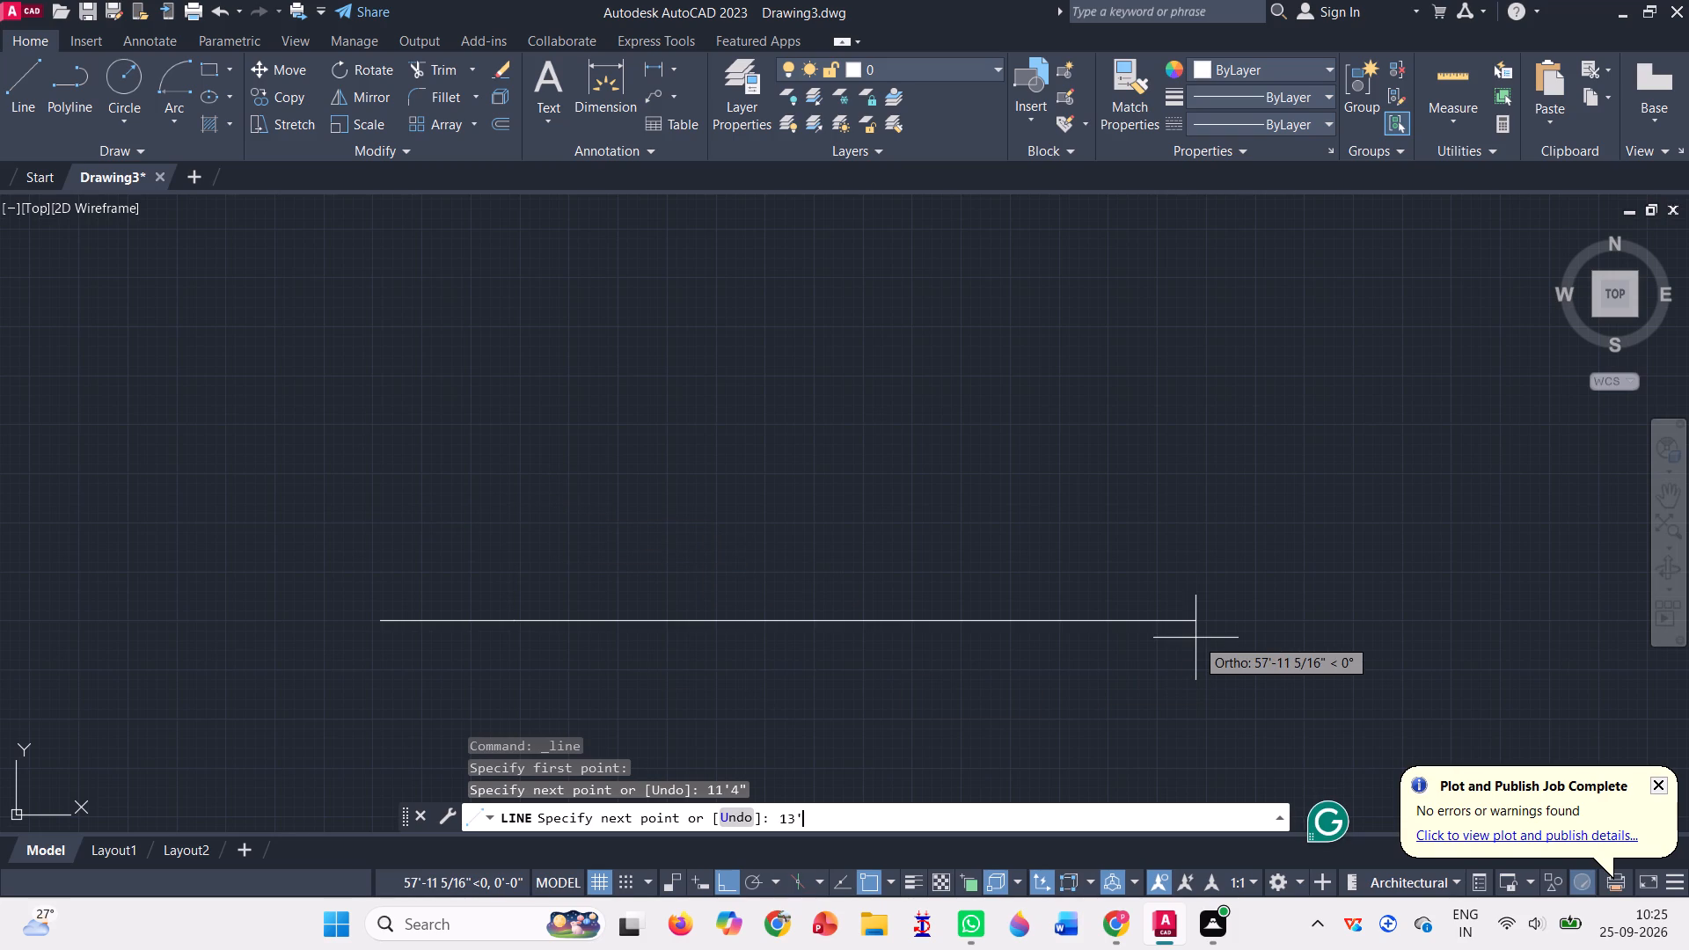
{"action": "type", "text": "10\""}
{"action": "key", "text": "Return"}
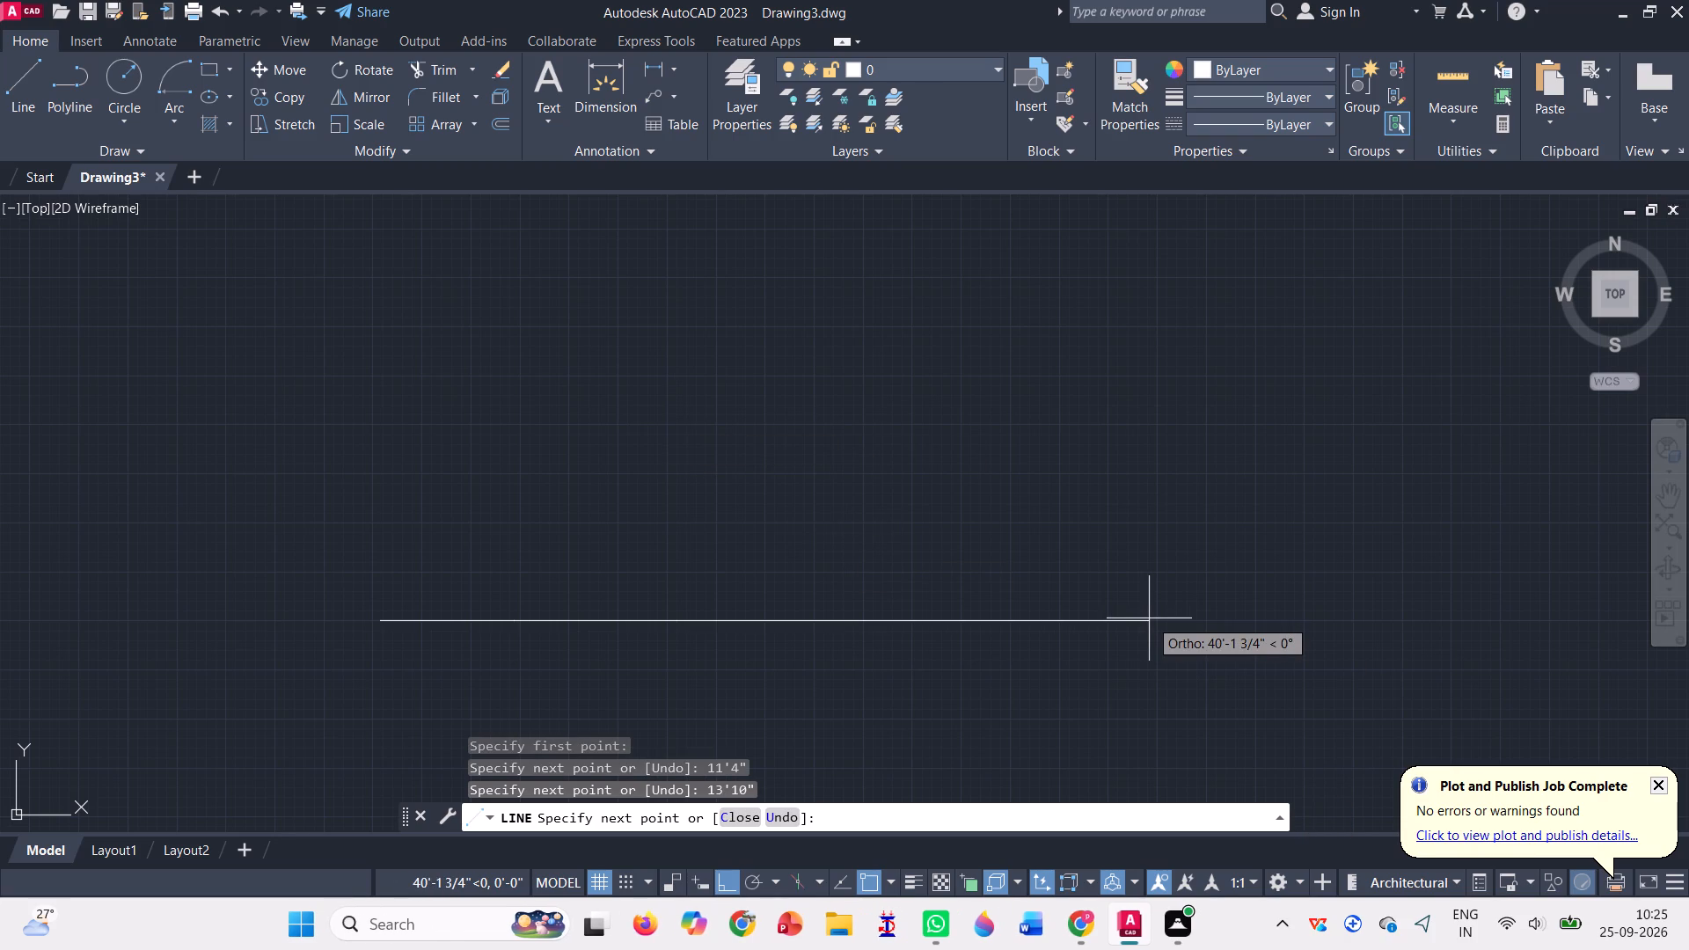
{"action": "key", "text": "5"}
{"action": "key", "text": "apostrophe"}
{"action": "type", "text": "10"}
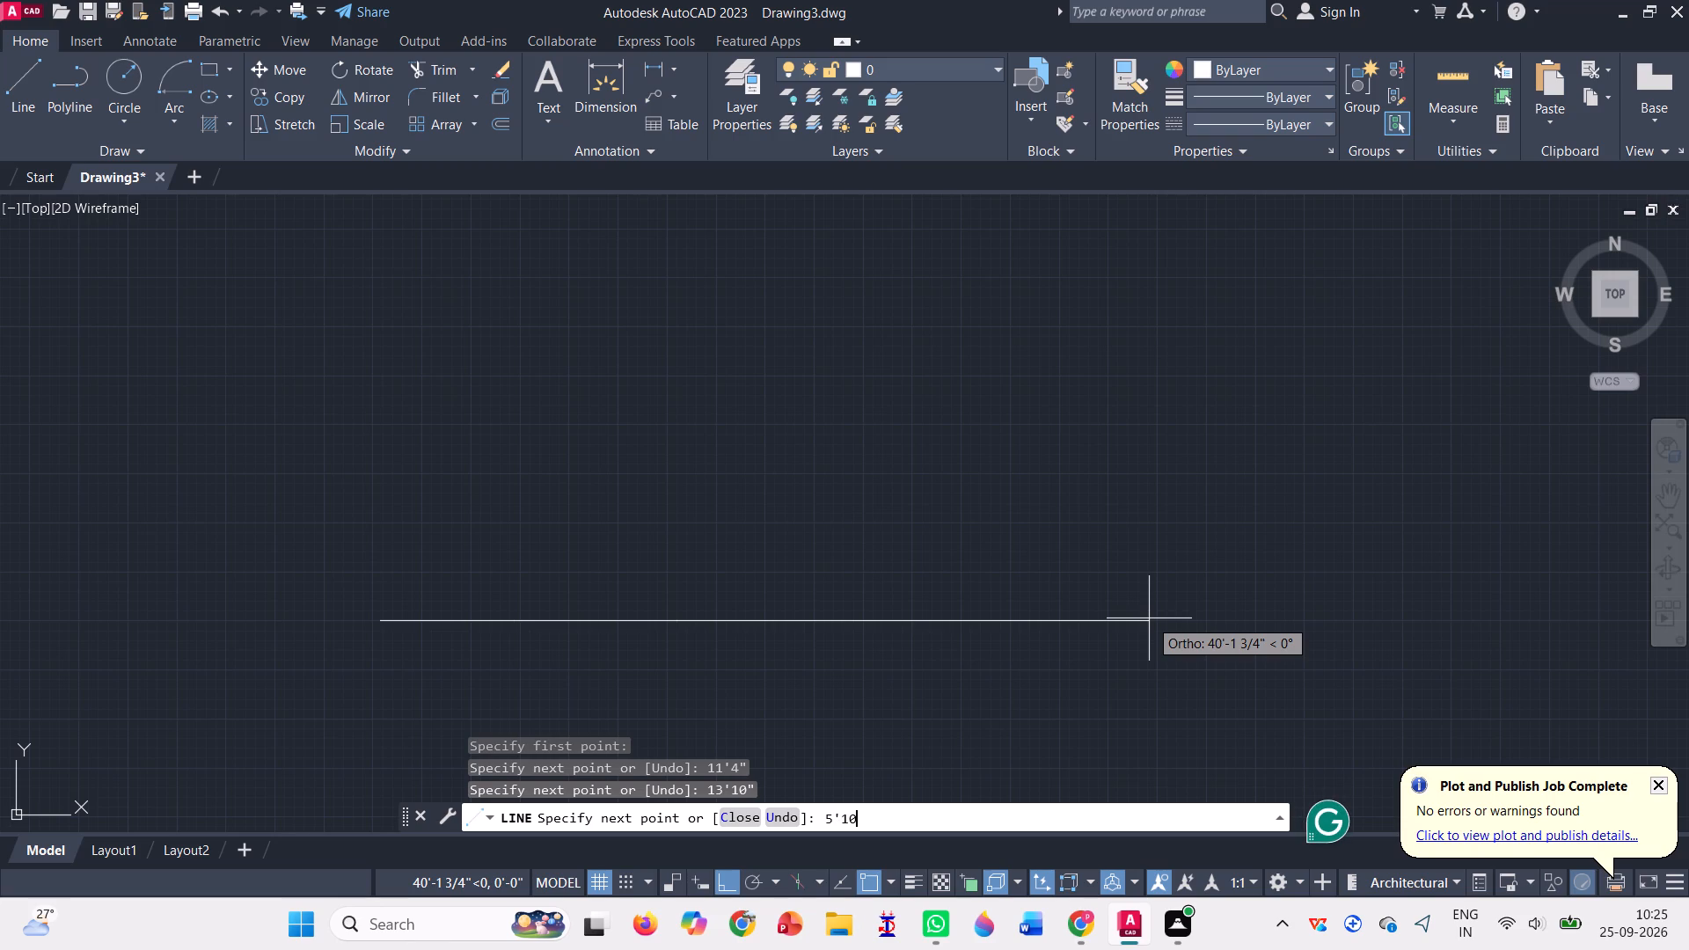
{"action": "key", "text": "shift+quotedbl"}
{"action": "key", "text": "Return"}
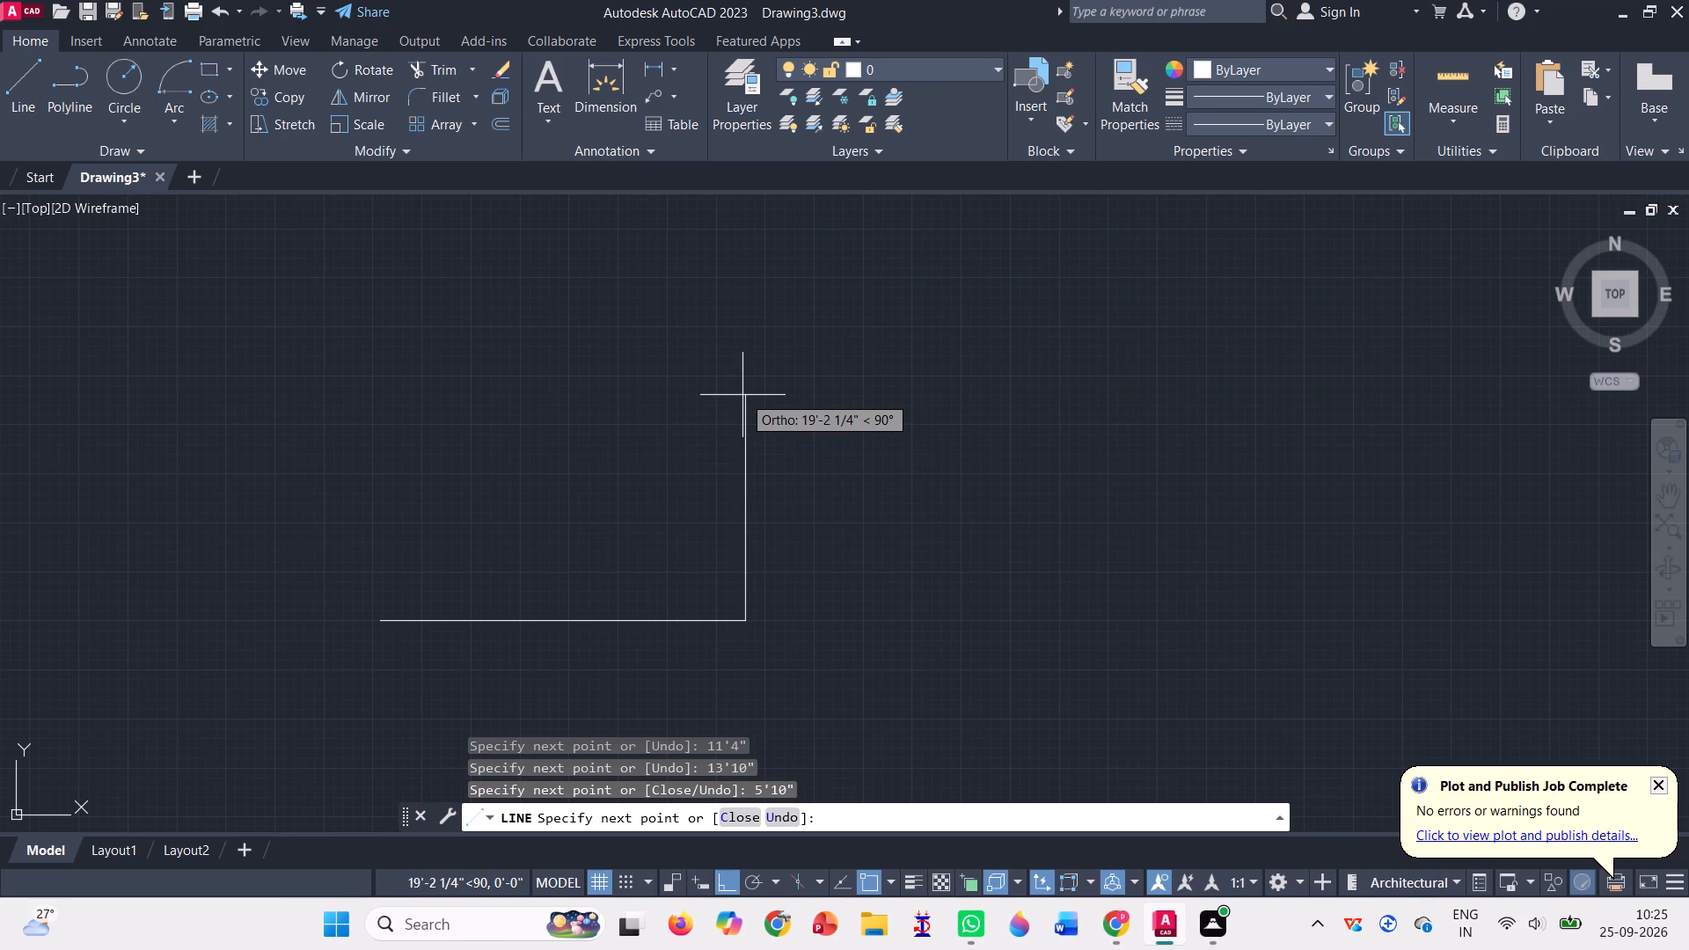
Turn the line north and draw the east side with consecutive vertical segments of 10'7", 6' and 10'5".
{"action": "type", "text": "10'"}
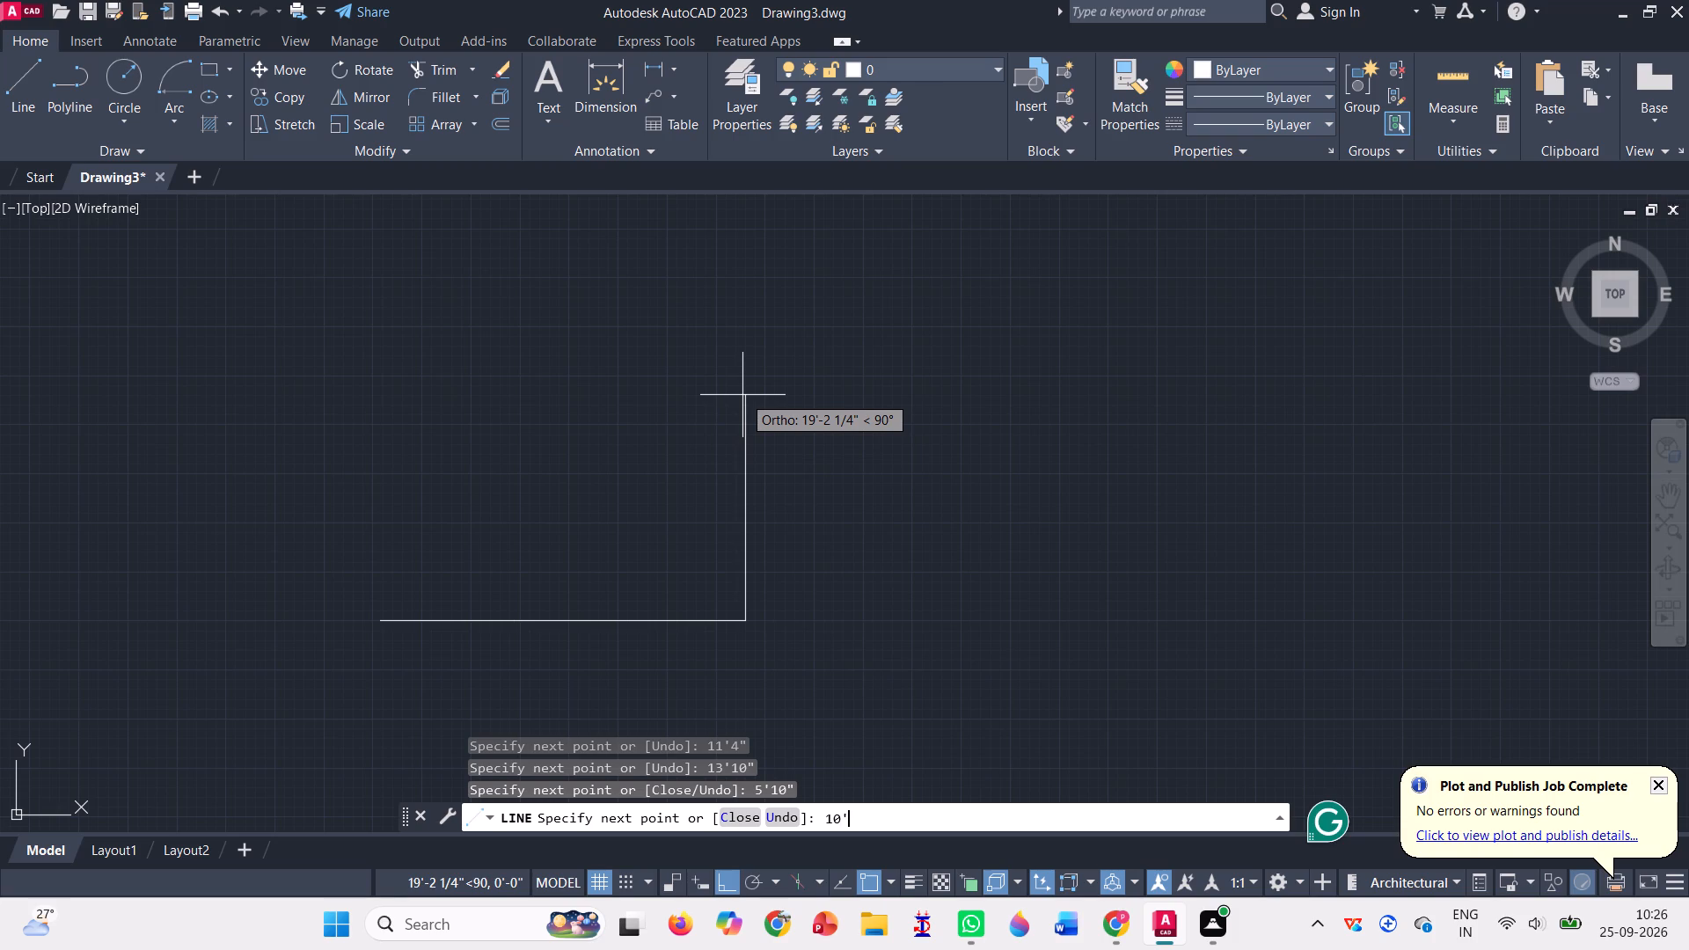
{"action": "key", "text": "7"}
{"action": "key", "text": "shift+quotedbl"}
{"action": "key", "text": "Return"}
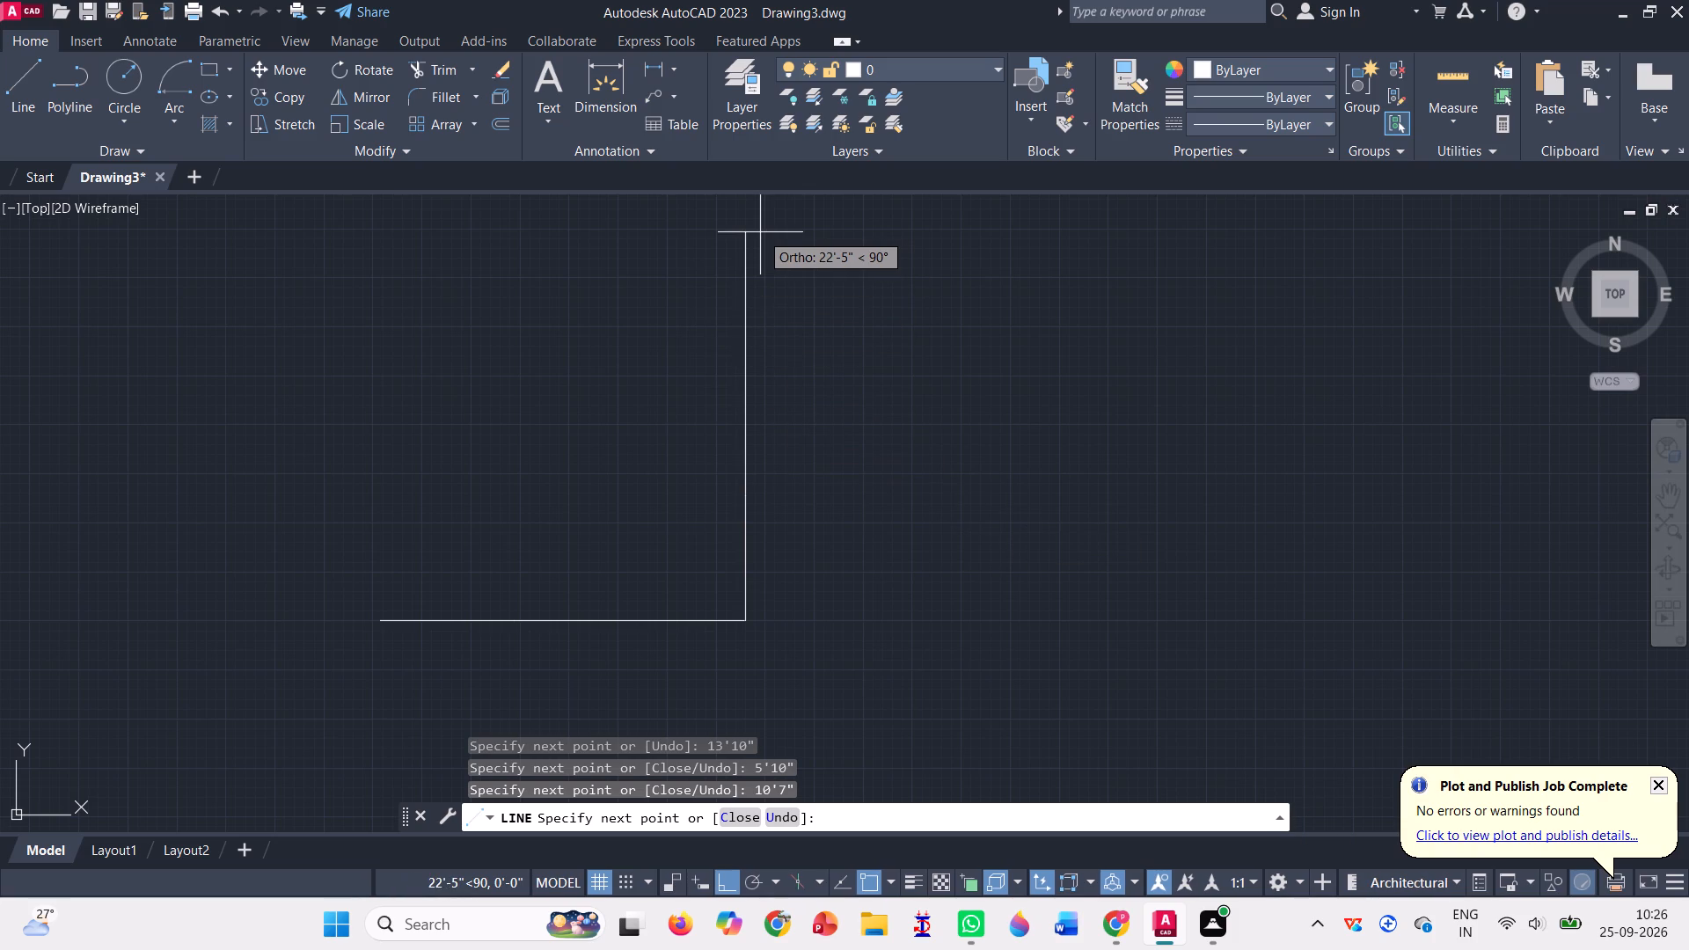
{"action": "type", "text": "6'"}
{"action": "key", "text": "Return"}
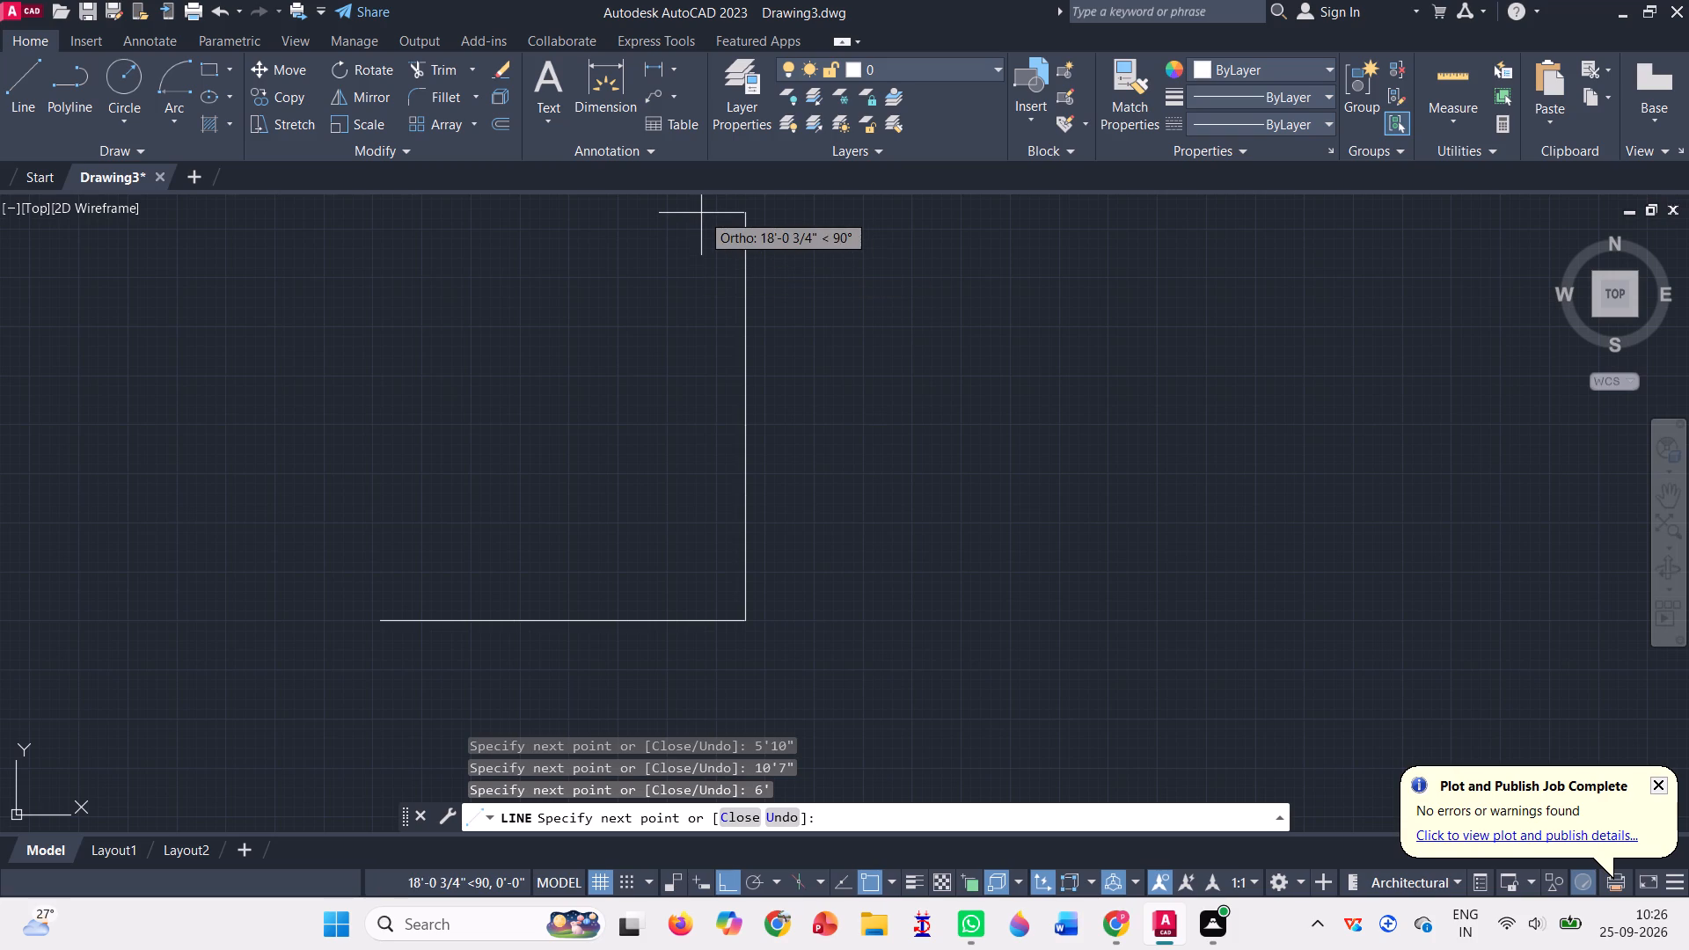
{"action": "type", "text": "10'"}
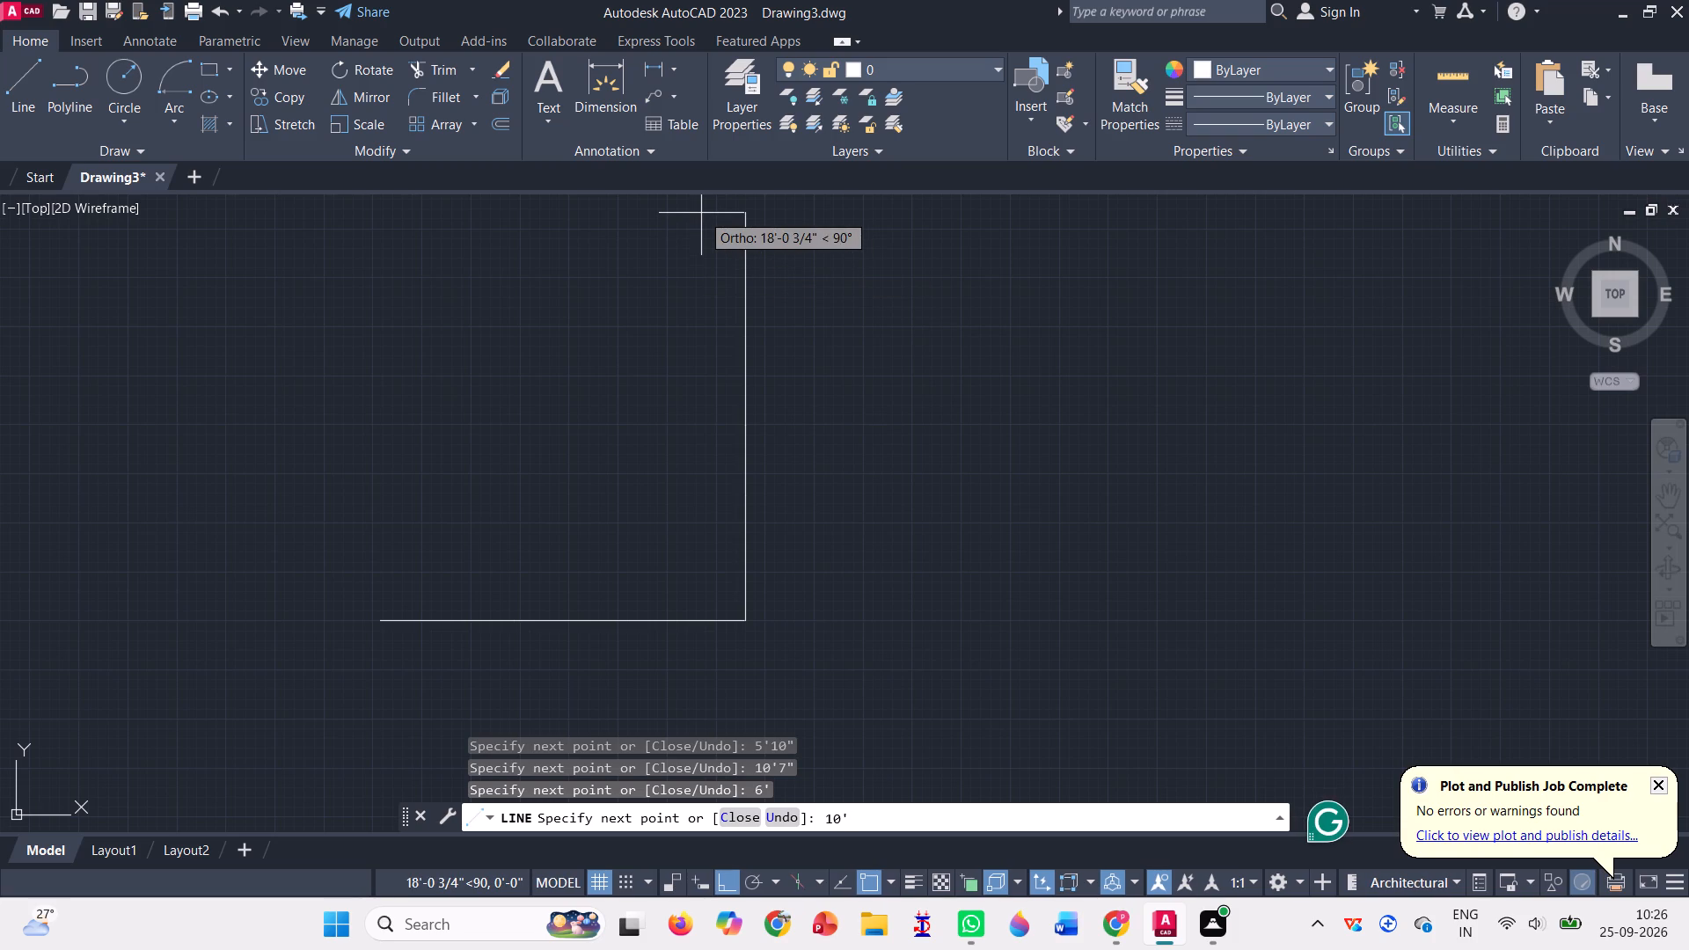
{"action": "key", "text": "5"}
{"action": "key", "text": "shift+quotedbl"}
{"action": "key", "text": "Return"}
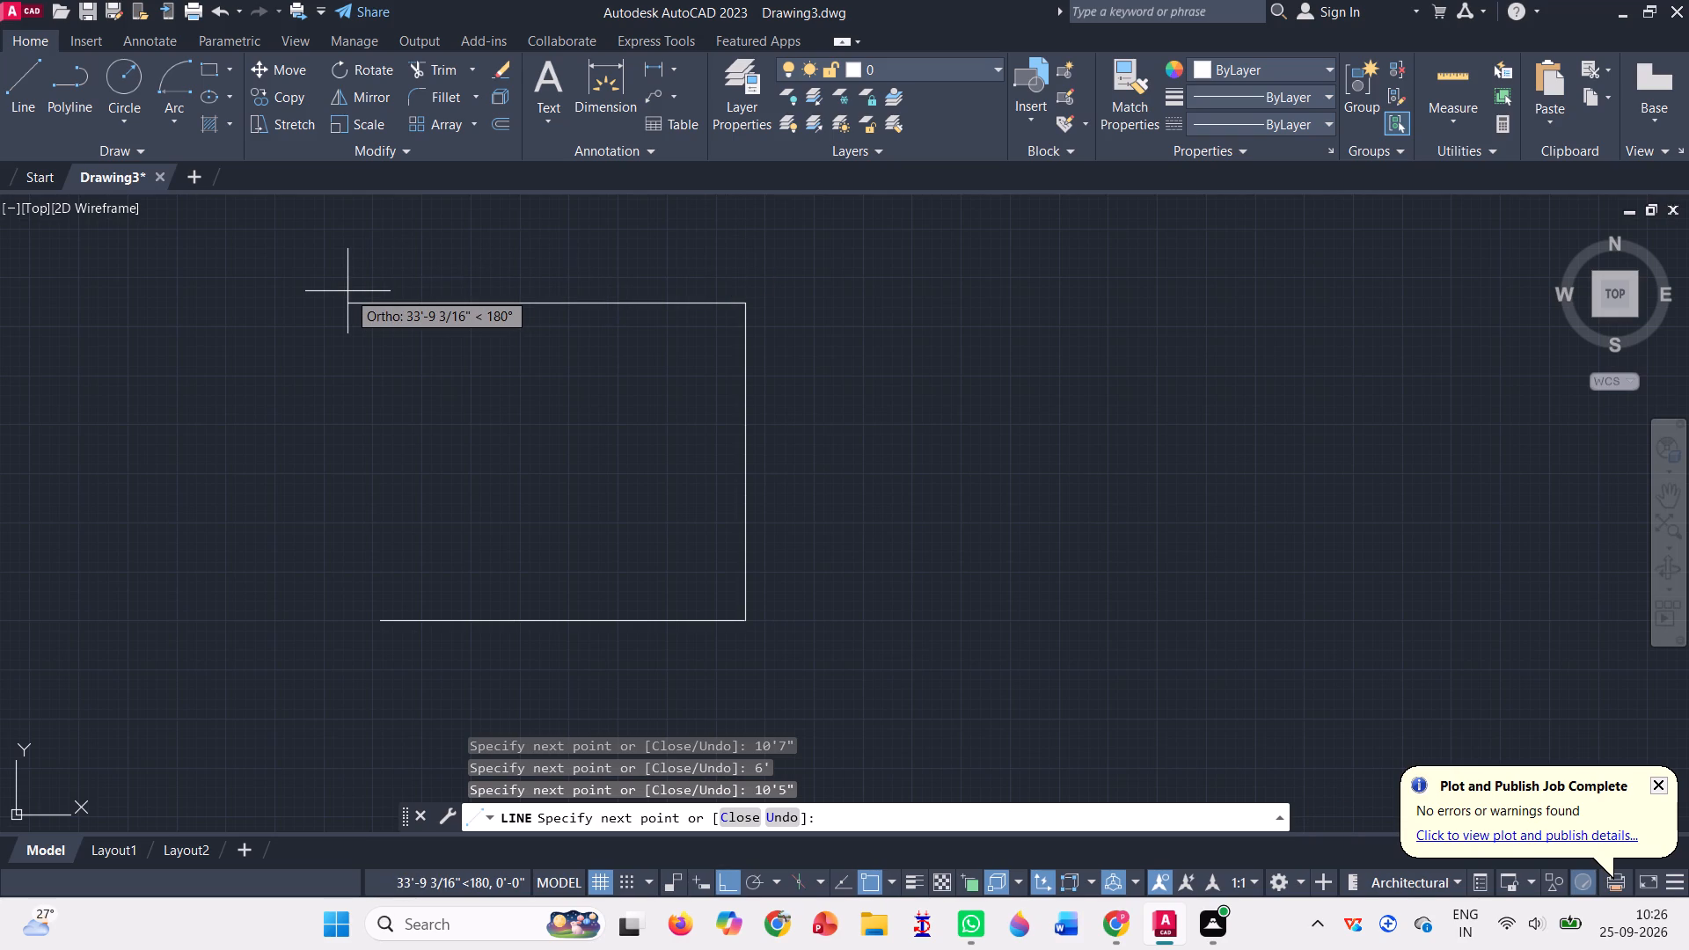
Turn the line west and begin the north side with horizontal segments of 11'4" and 3'11".
{"action": "type", "text": "11'"}
{"action": "key", "text": "4"}
{"action": "key", "text": "shift+quotedbl"}
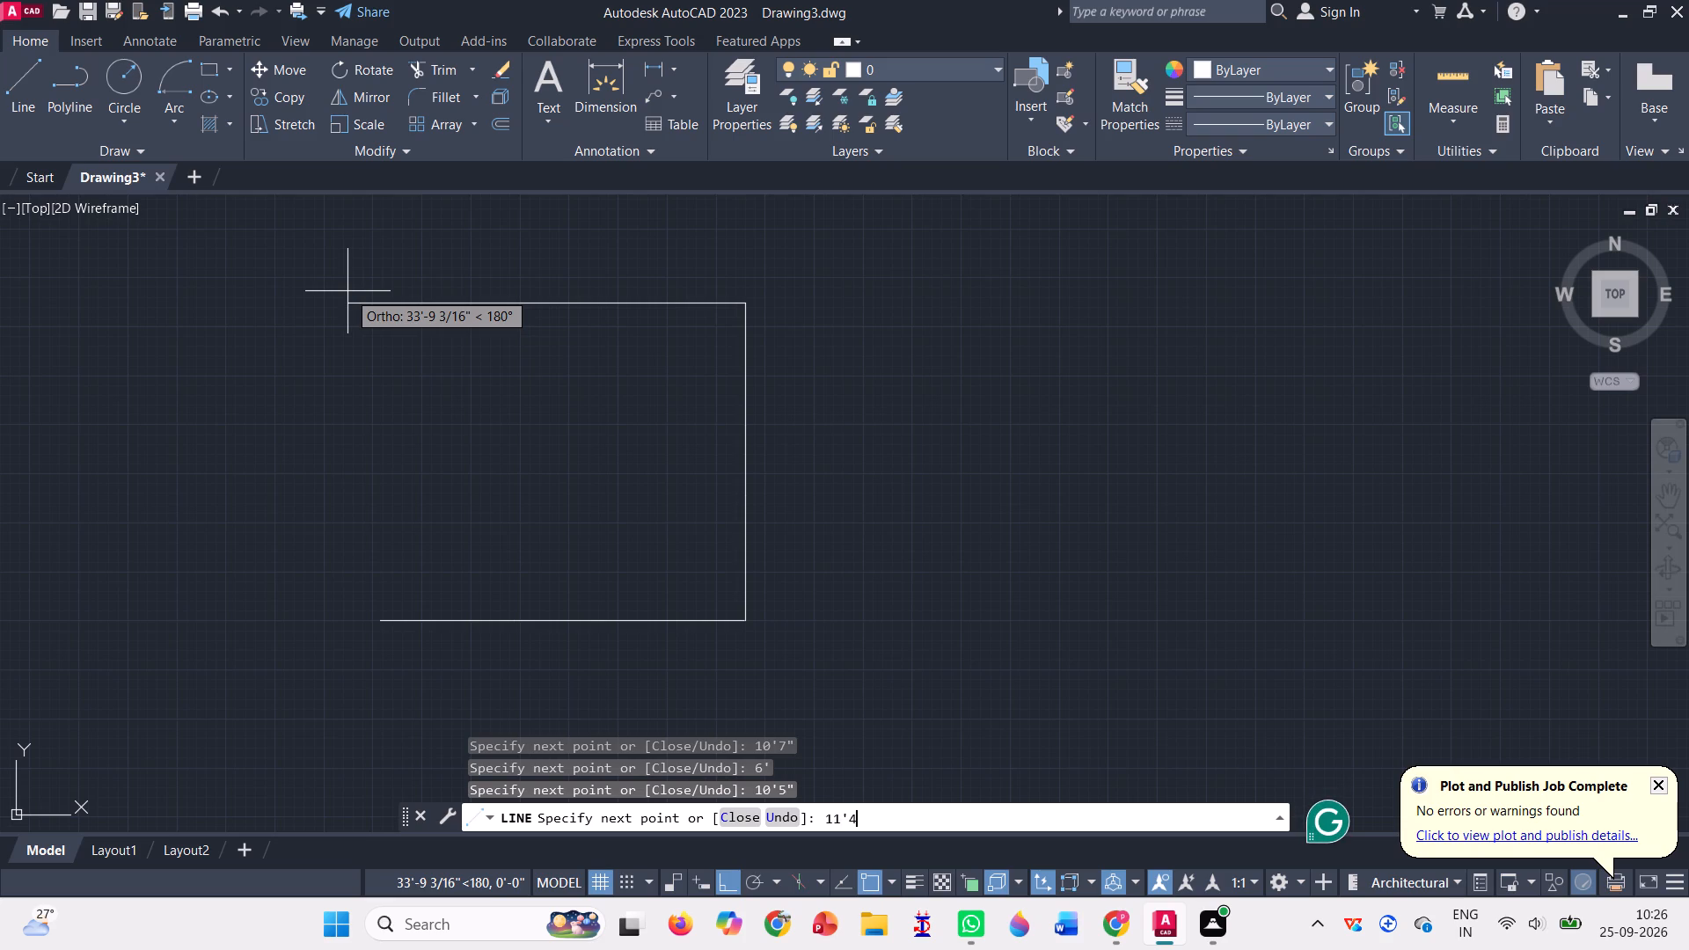
{"action": "key", "text": "Return"}
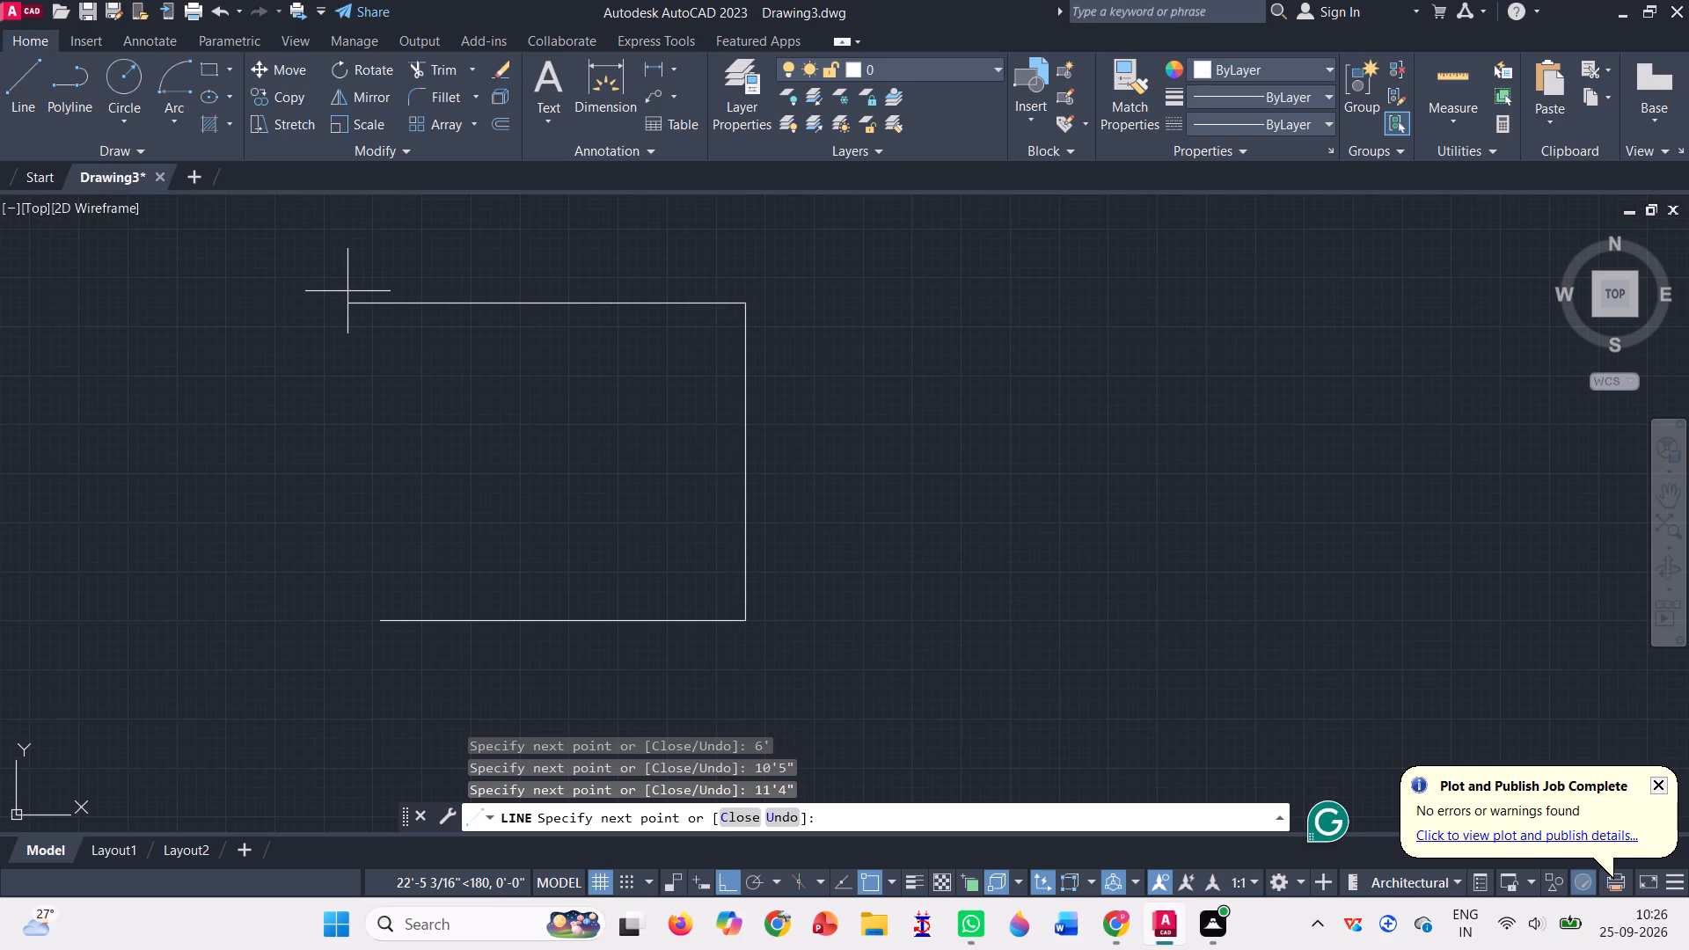
{"action": "key", "text": "3"}
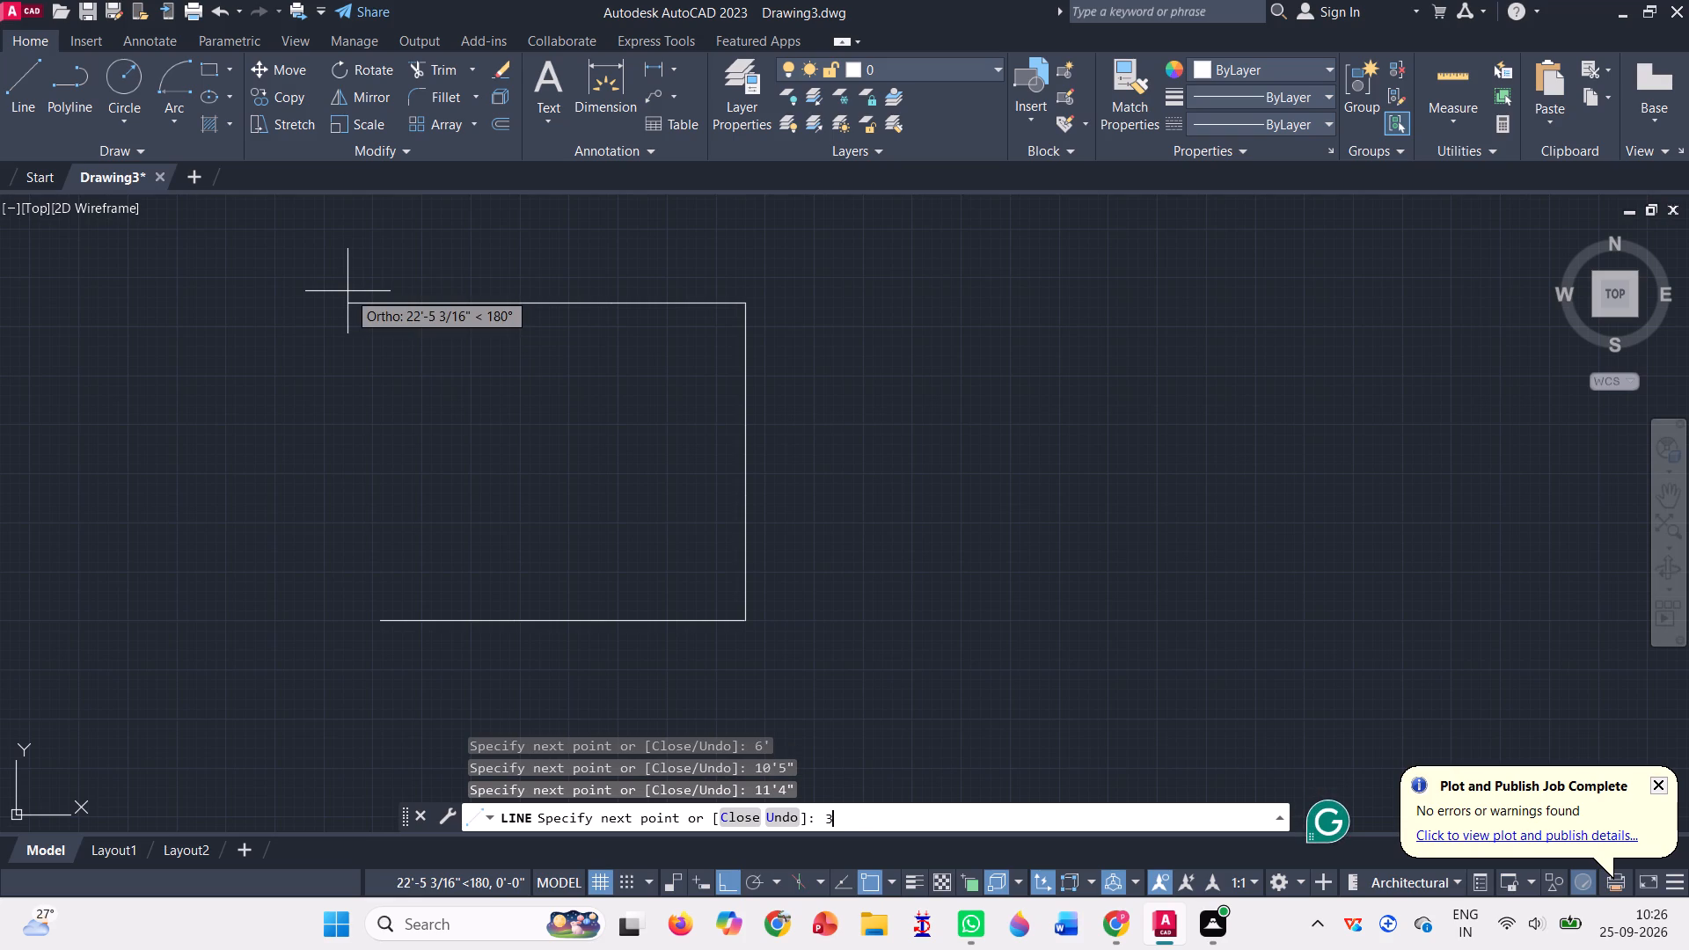
{"action": "key", "text": "apostrophe"}
{"action": "type", "text": "11\""}
{"action": "key", "text": "Return"}
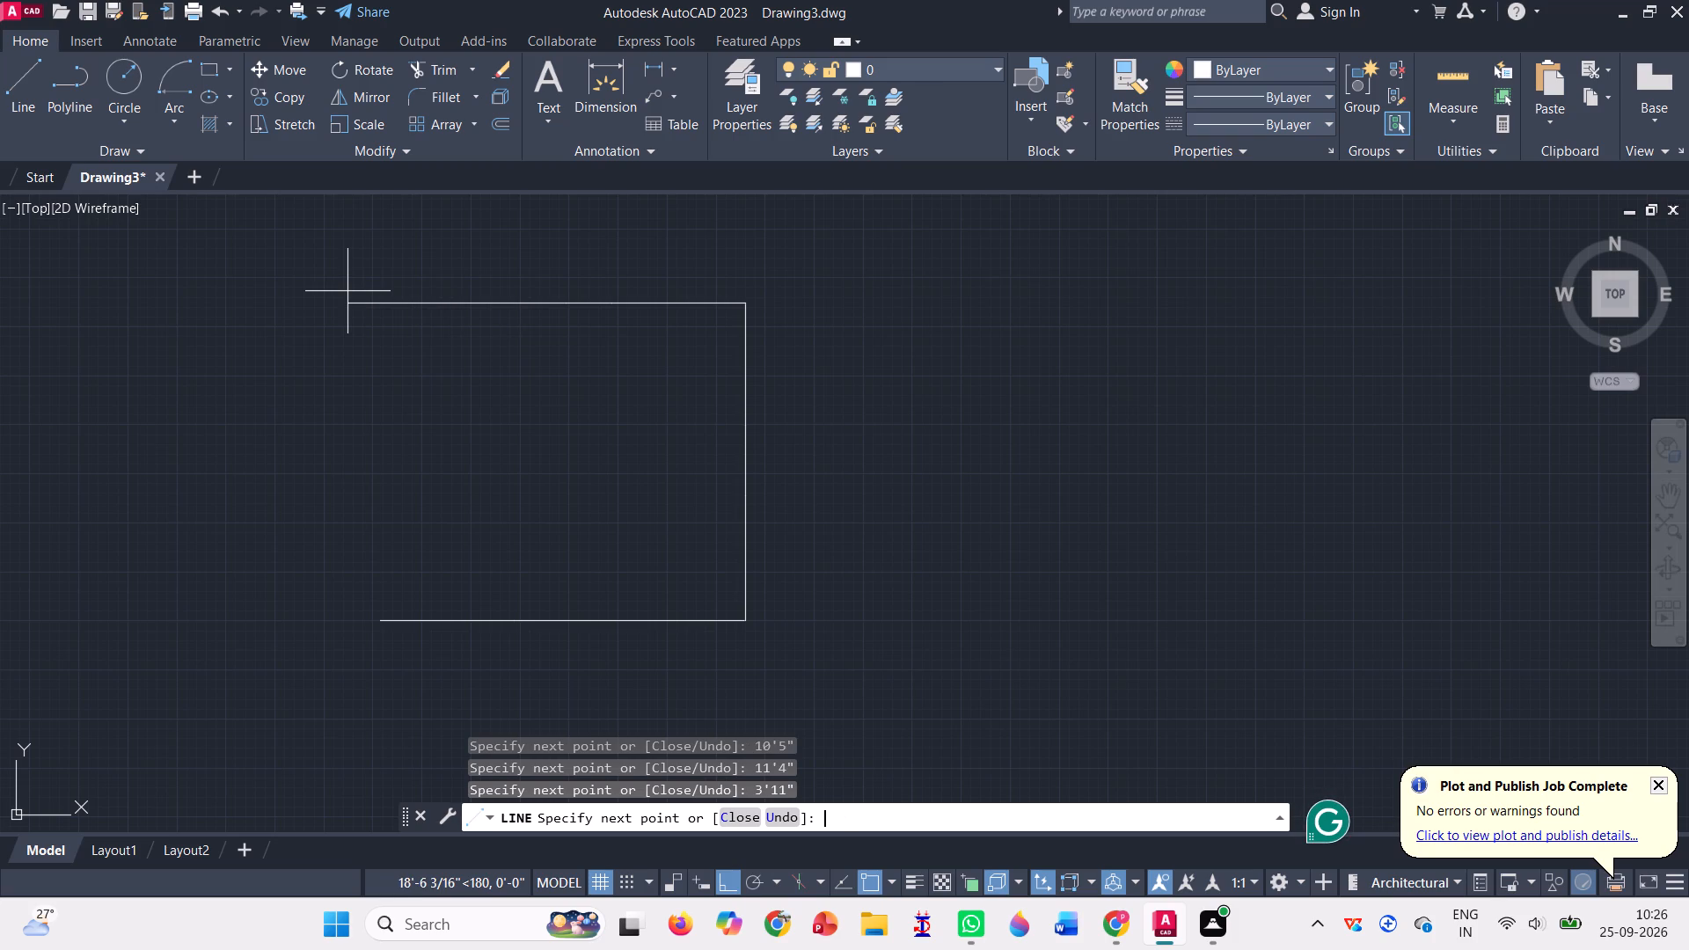
Continue the north side west in the same direction with two more horizontal segments of 4'5" and 11'4".
{"action": "key", "text": "4"}
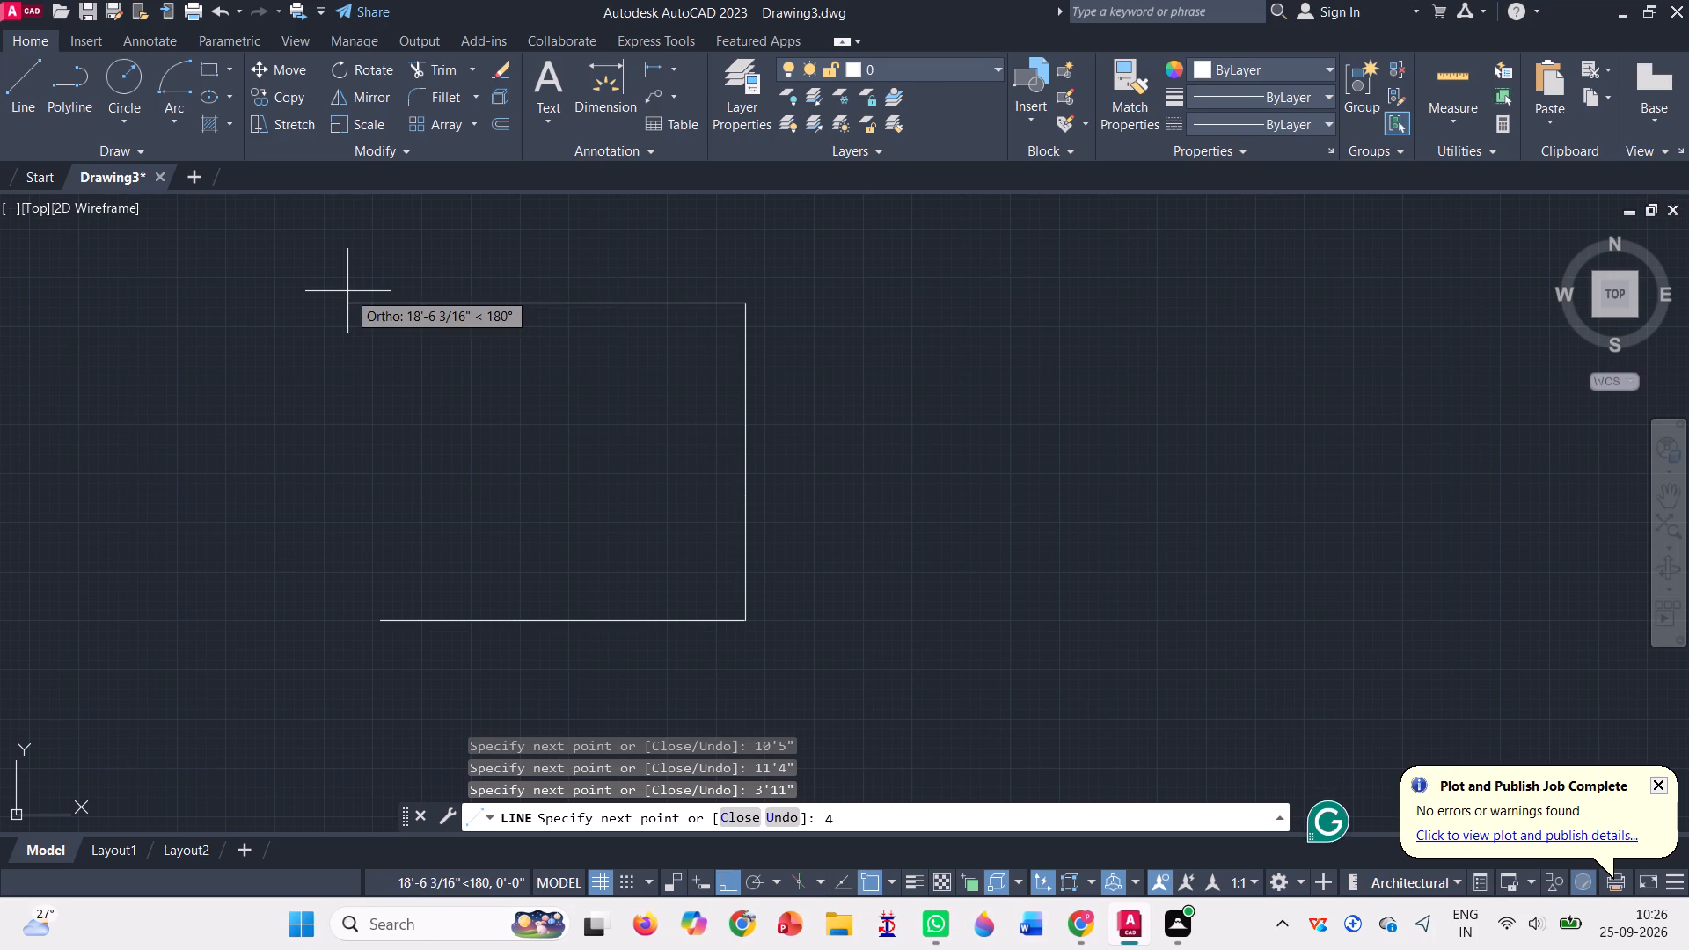
{"action": "key", "text": "apostrophe"}
{"action": "type", "text": "5\""}
{"action": "key", "text": "Return"}
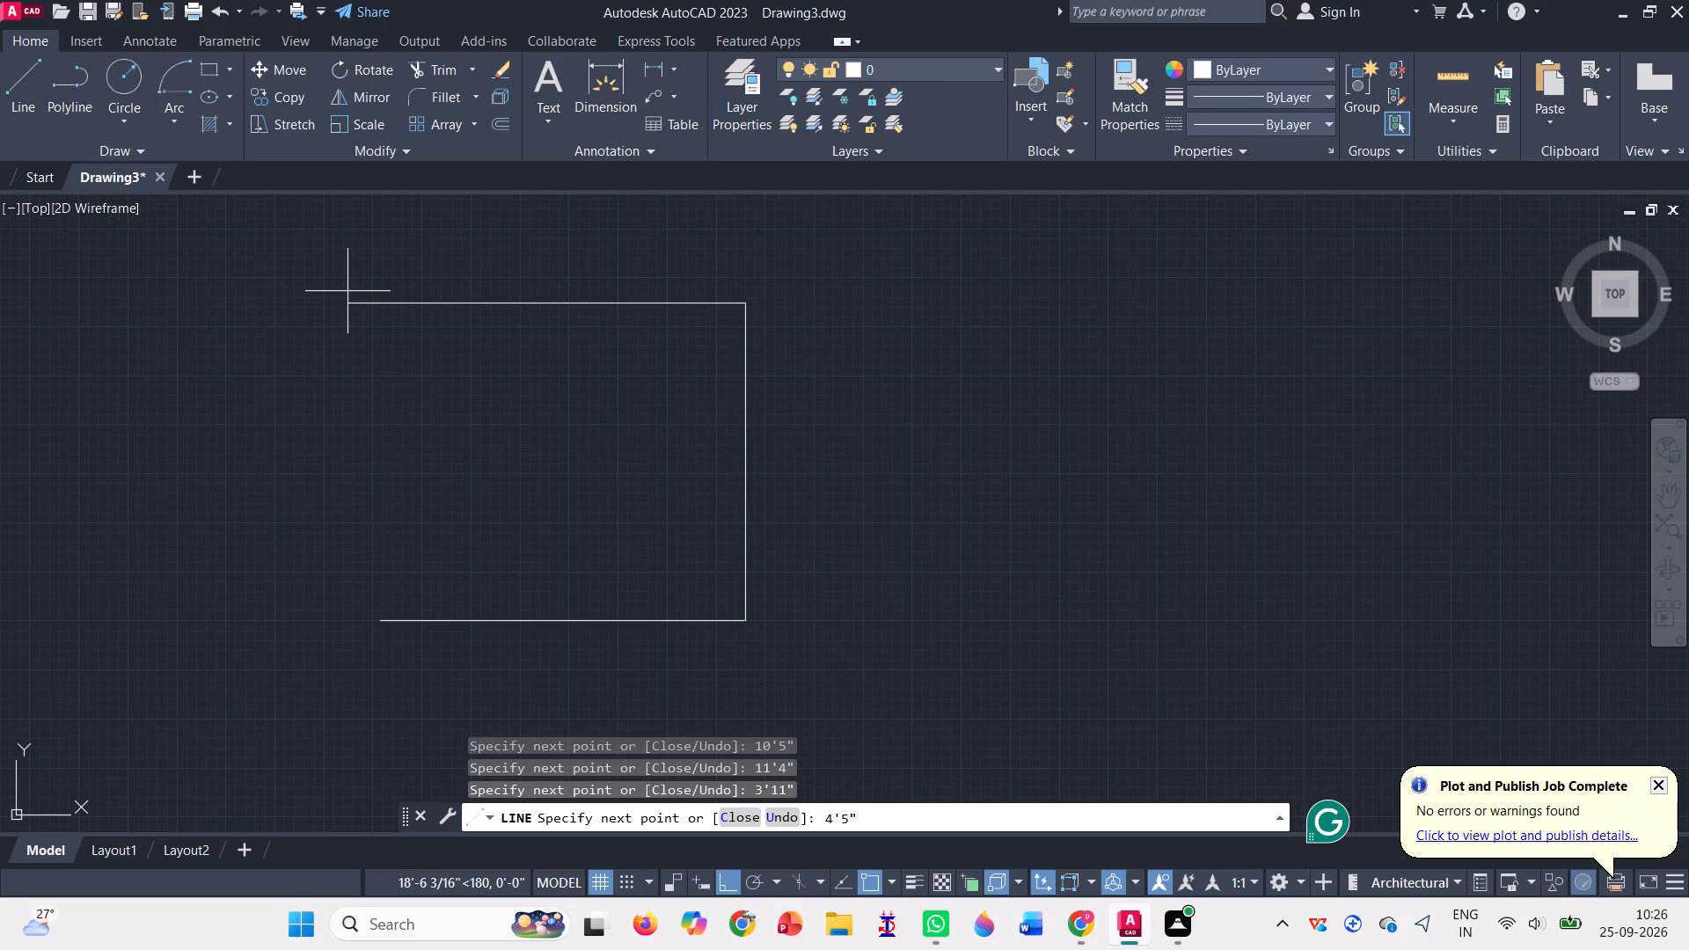
{"action": "type", "text": "11'"}
{"action": "key", "text": "4"}
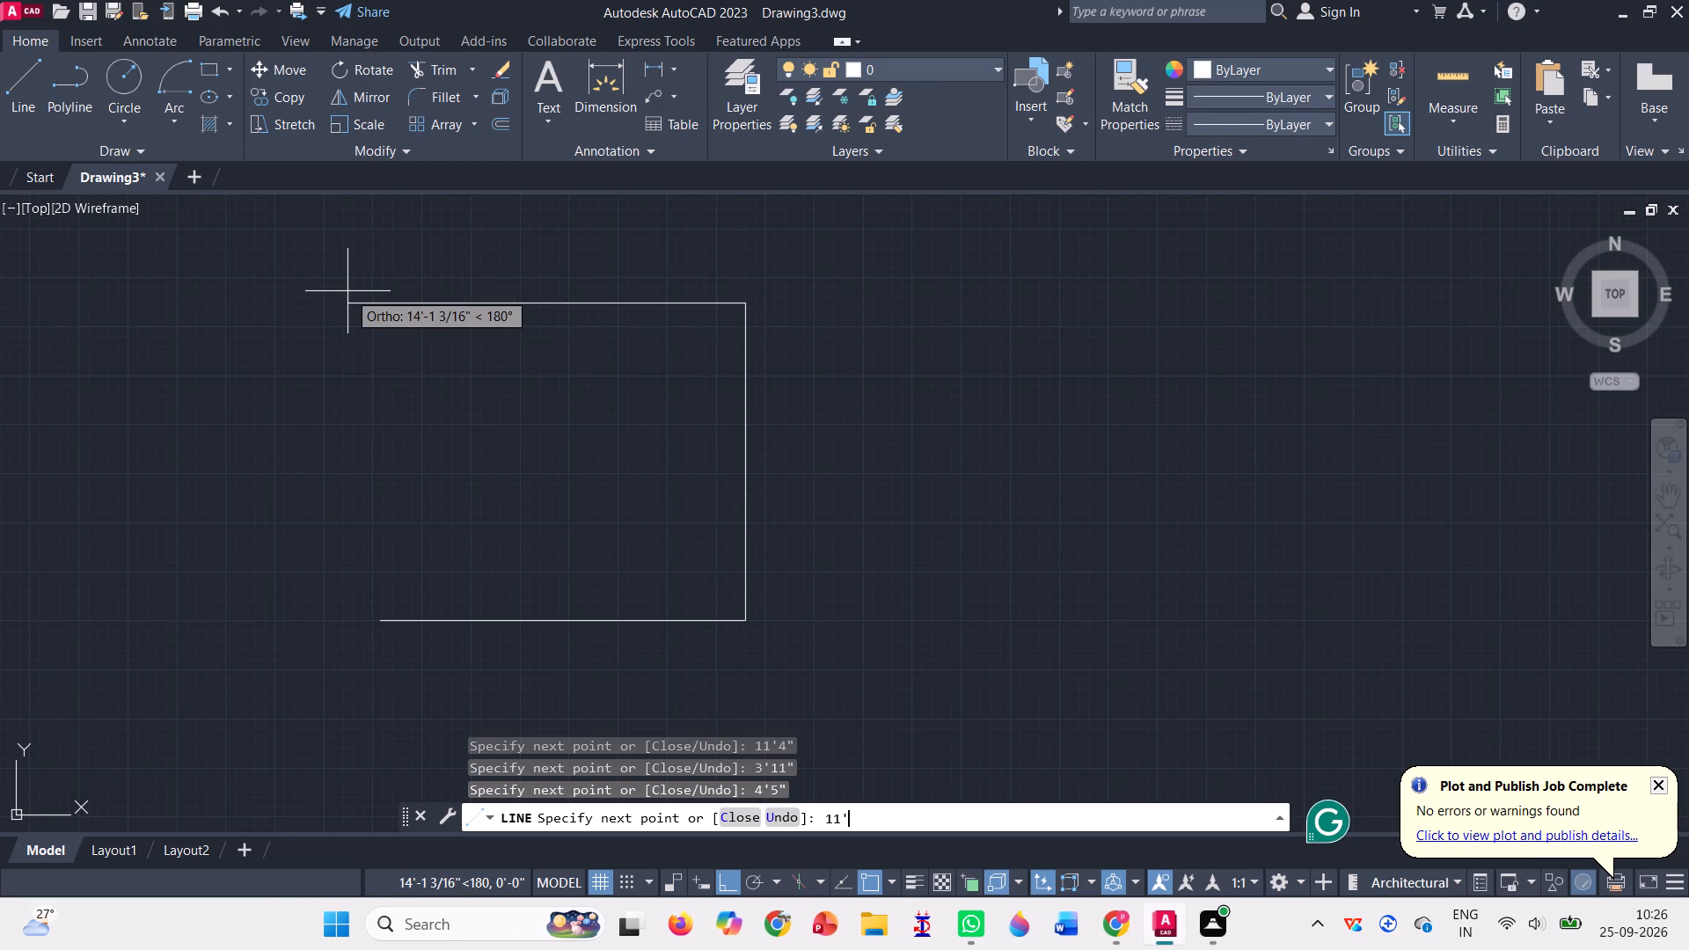
{"action": "key", "text": "apostrophe"}
{"action": "key", "text": "Return"}
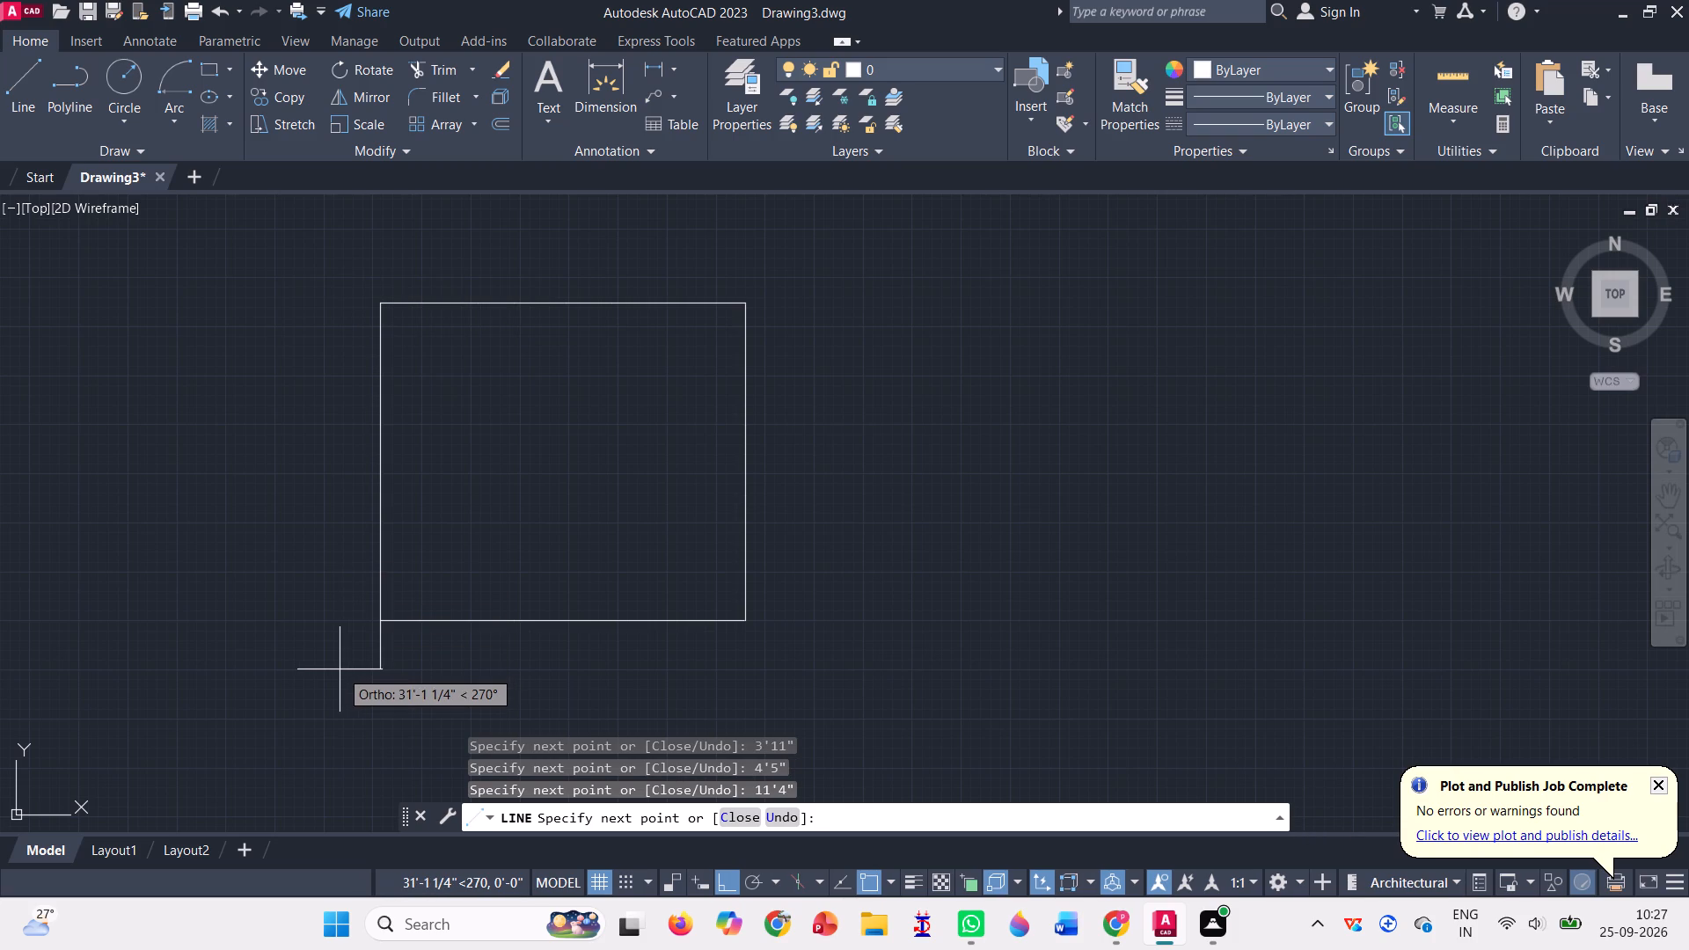
Close the outline by drawing the west side south with segments of 10'5", 6' and 10'7", and end the line.
{"action": "type", "text": "10"}
{"action": "key", "text": "apostrophe"}
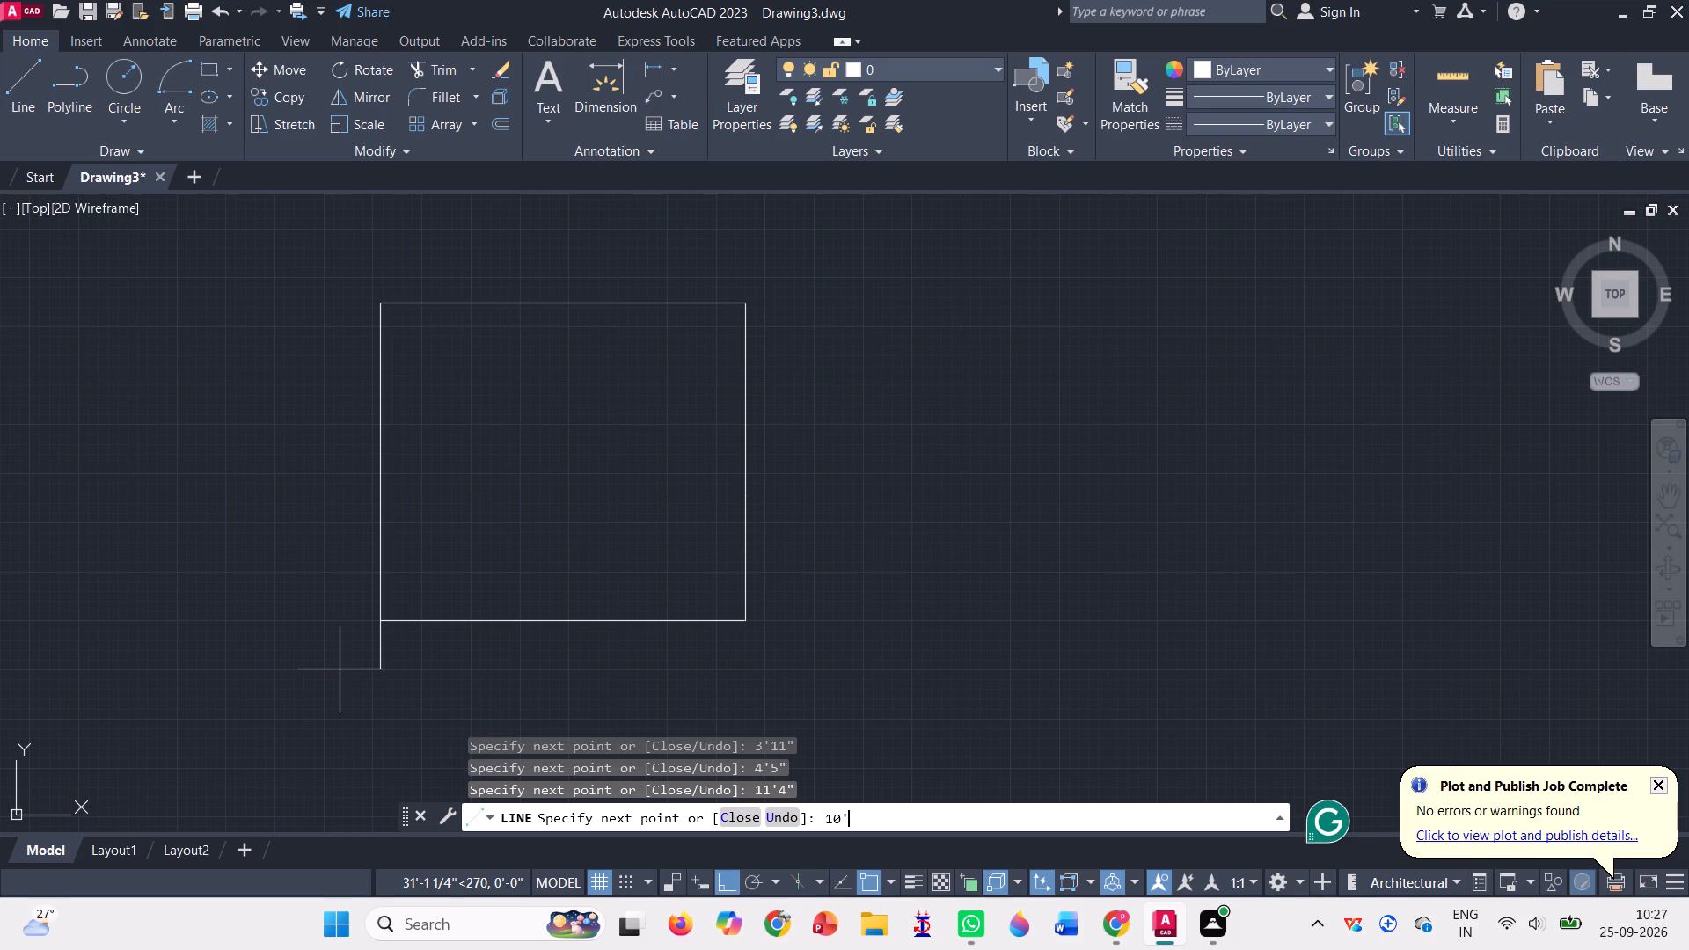
{"action": "type", "text": "5\""}
{"action": "key", "text": "Return"}
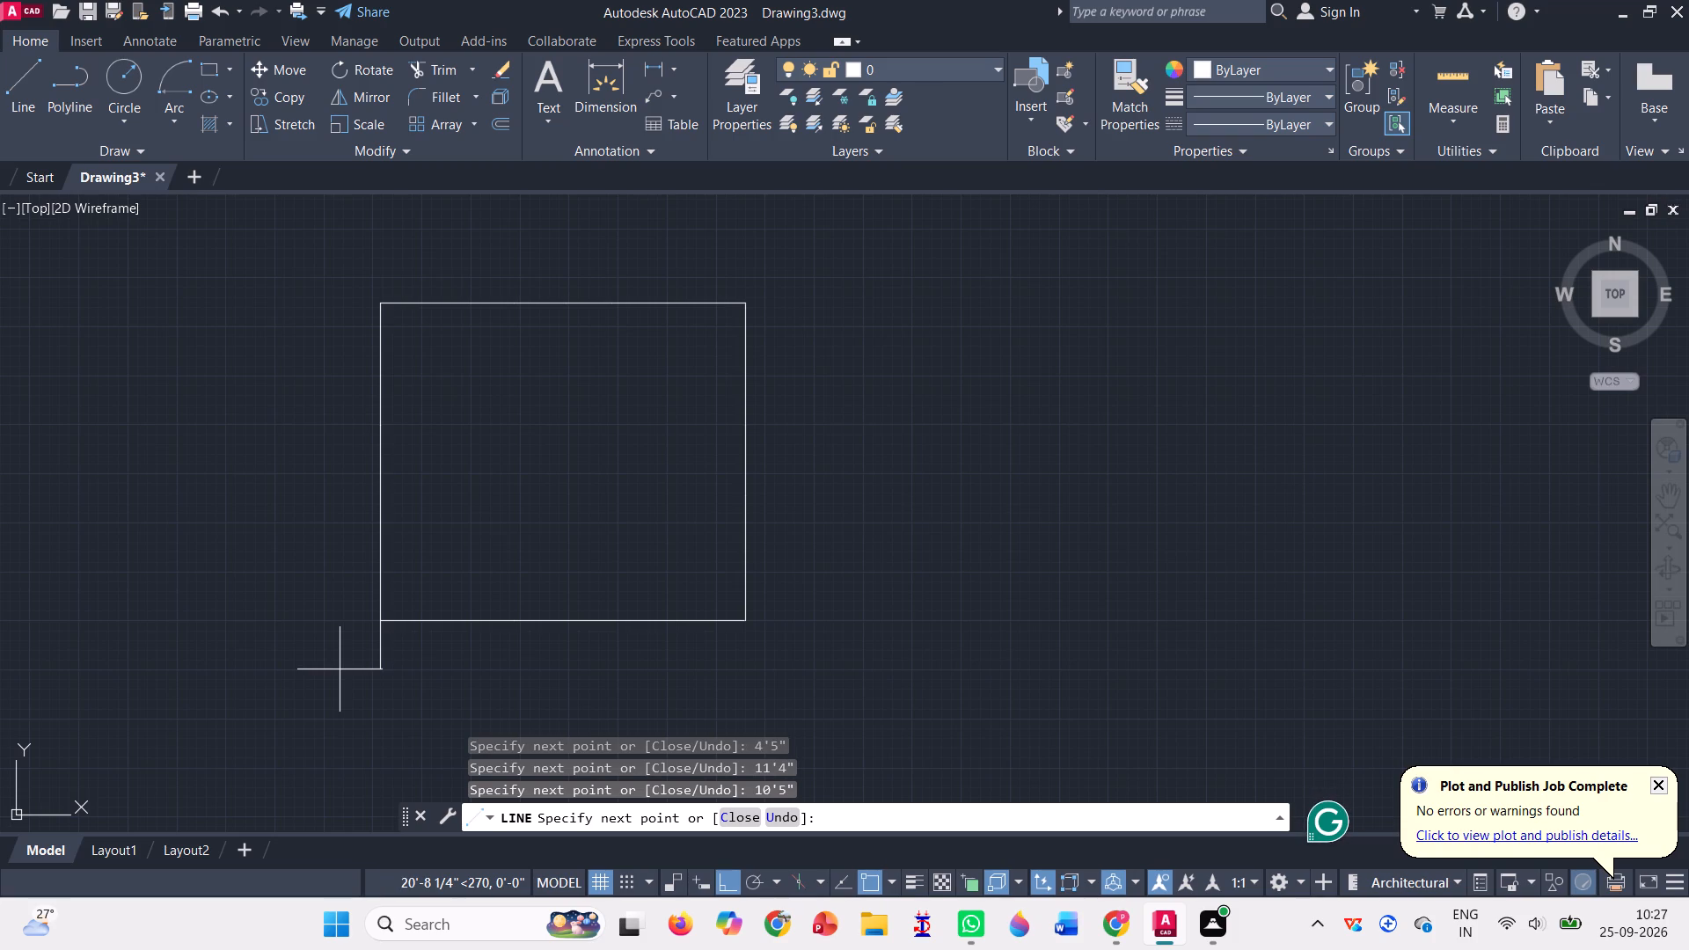
{"action": "key", "text": "6"}
{"action": "key", "text": "apostrophe"}
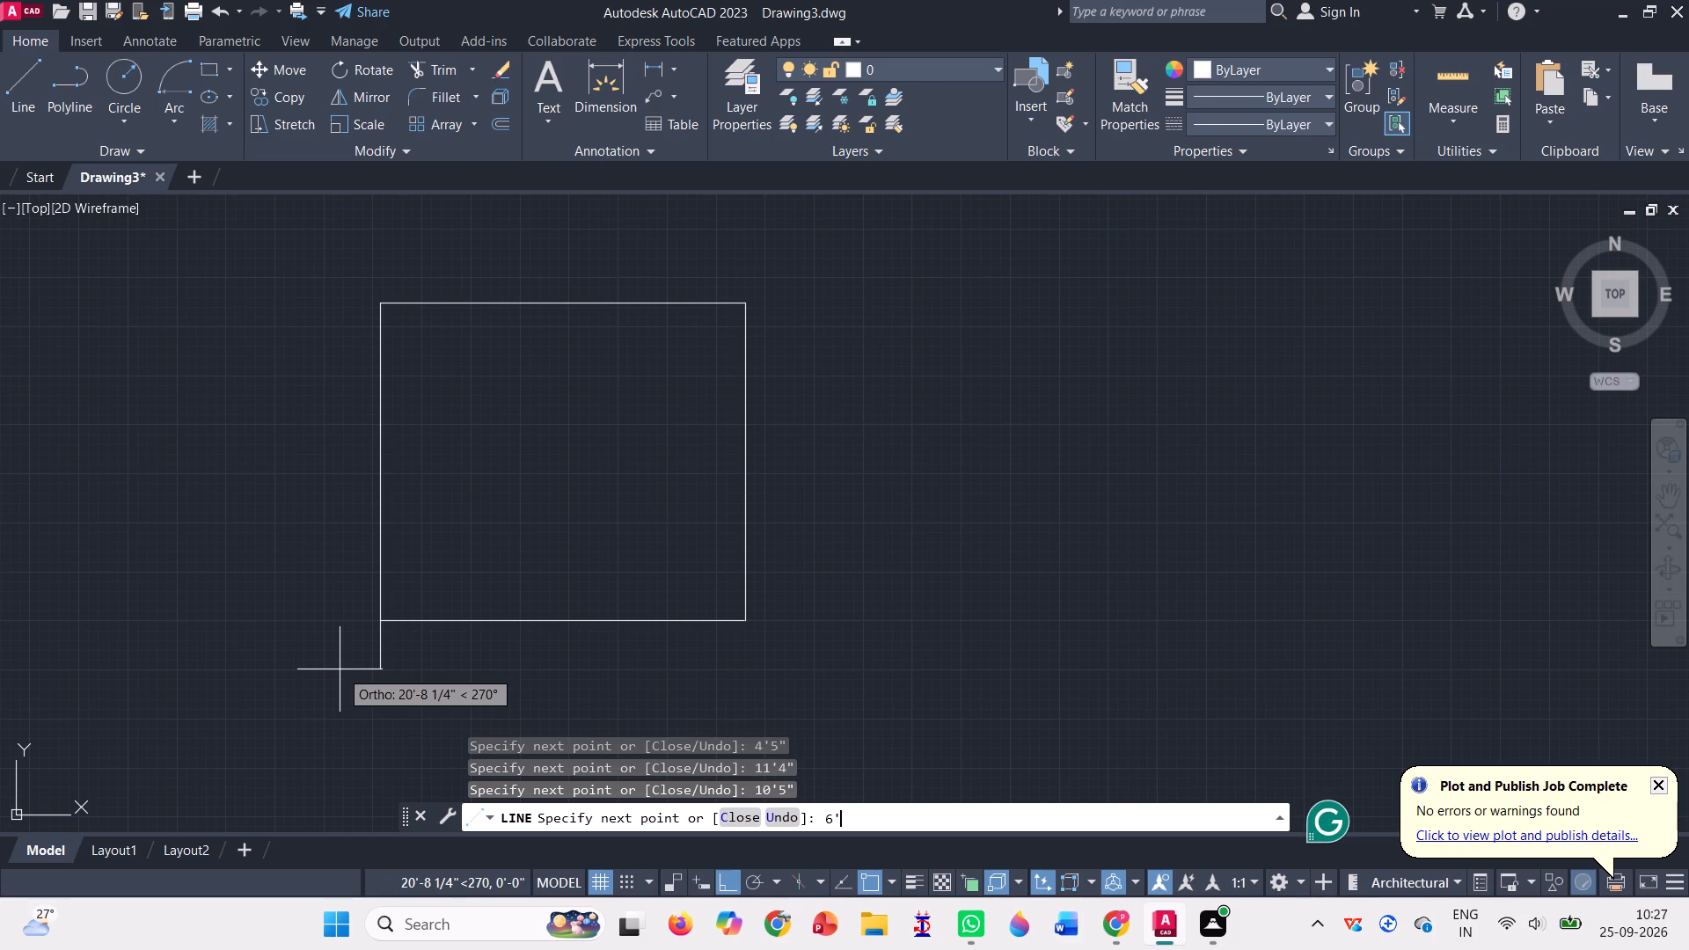
{"action": "key", "text": "Return"}
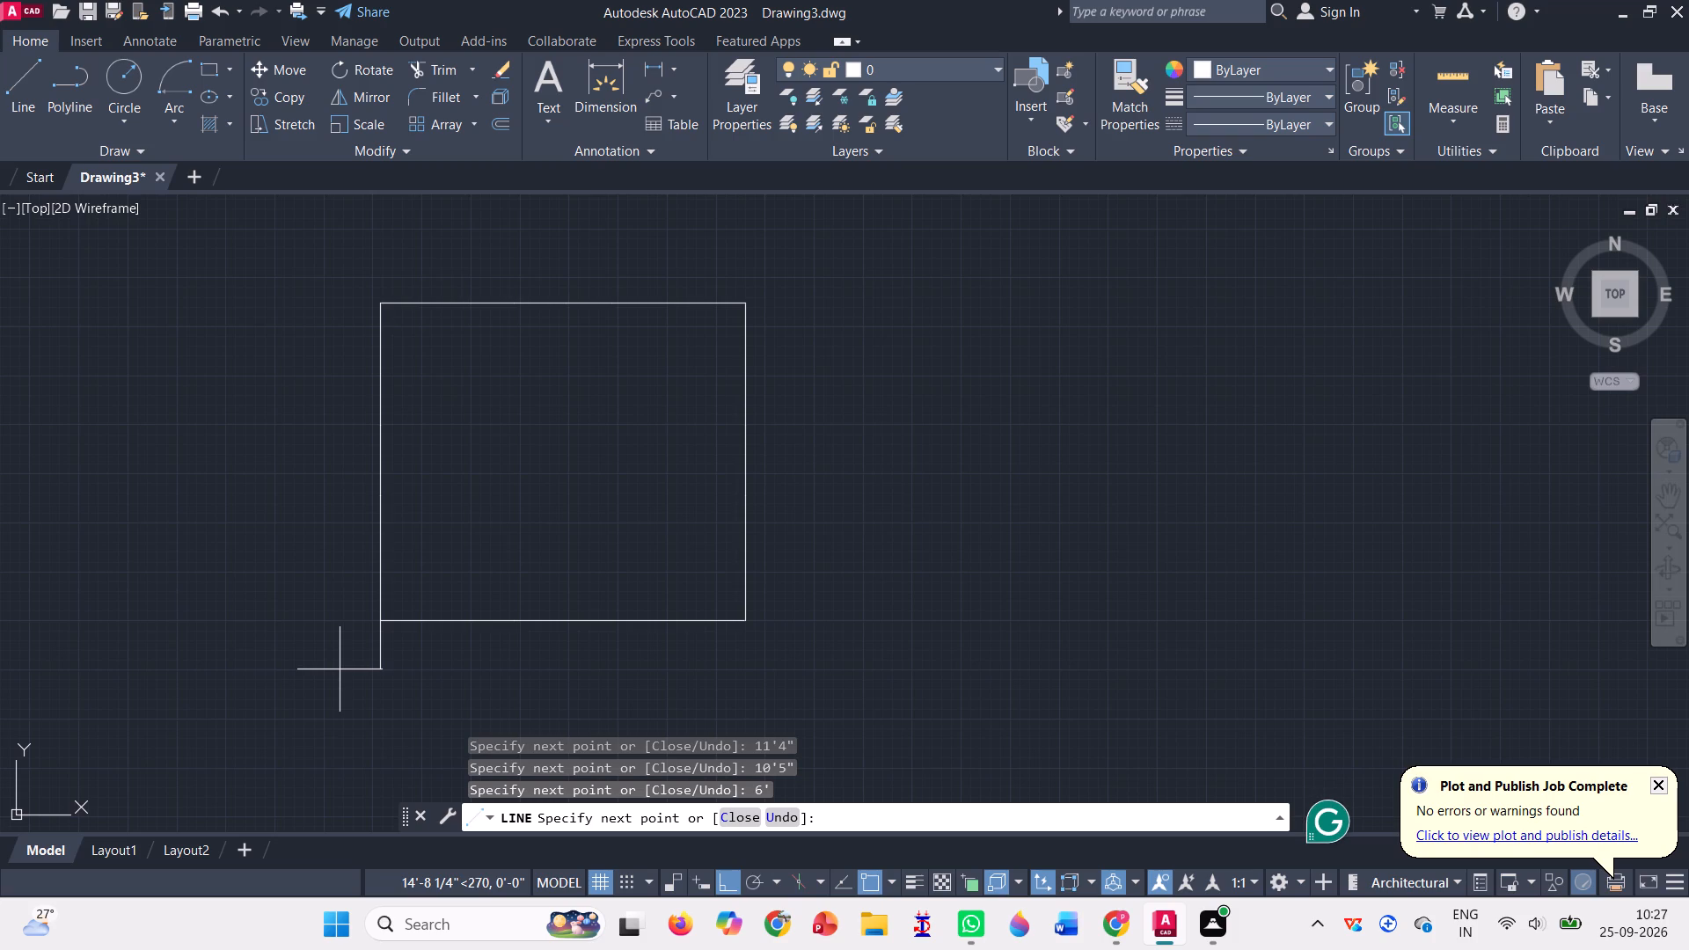
{"action": "type", "text": "10'"}
{"action": "key", "text": "7"}
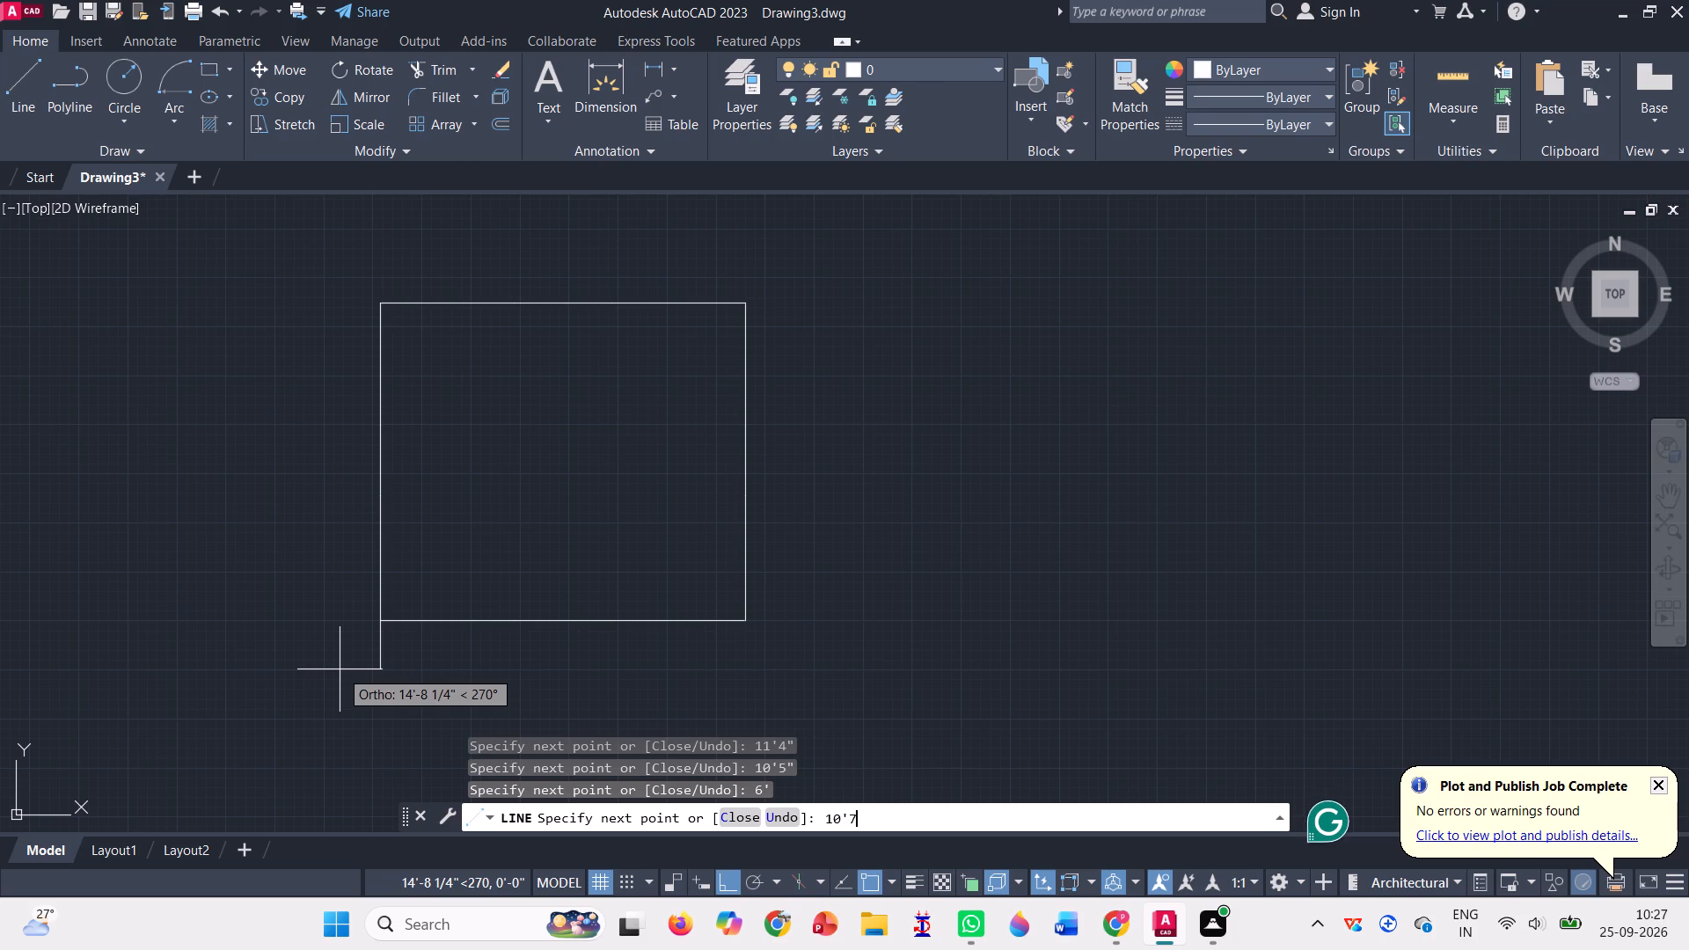
{"action": "key", "text": "shift+quotedbl"}
{"action": "key", "text": "Return"}
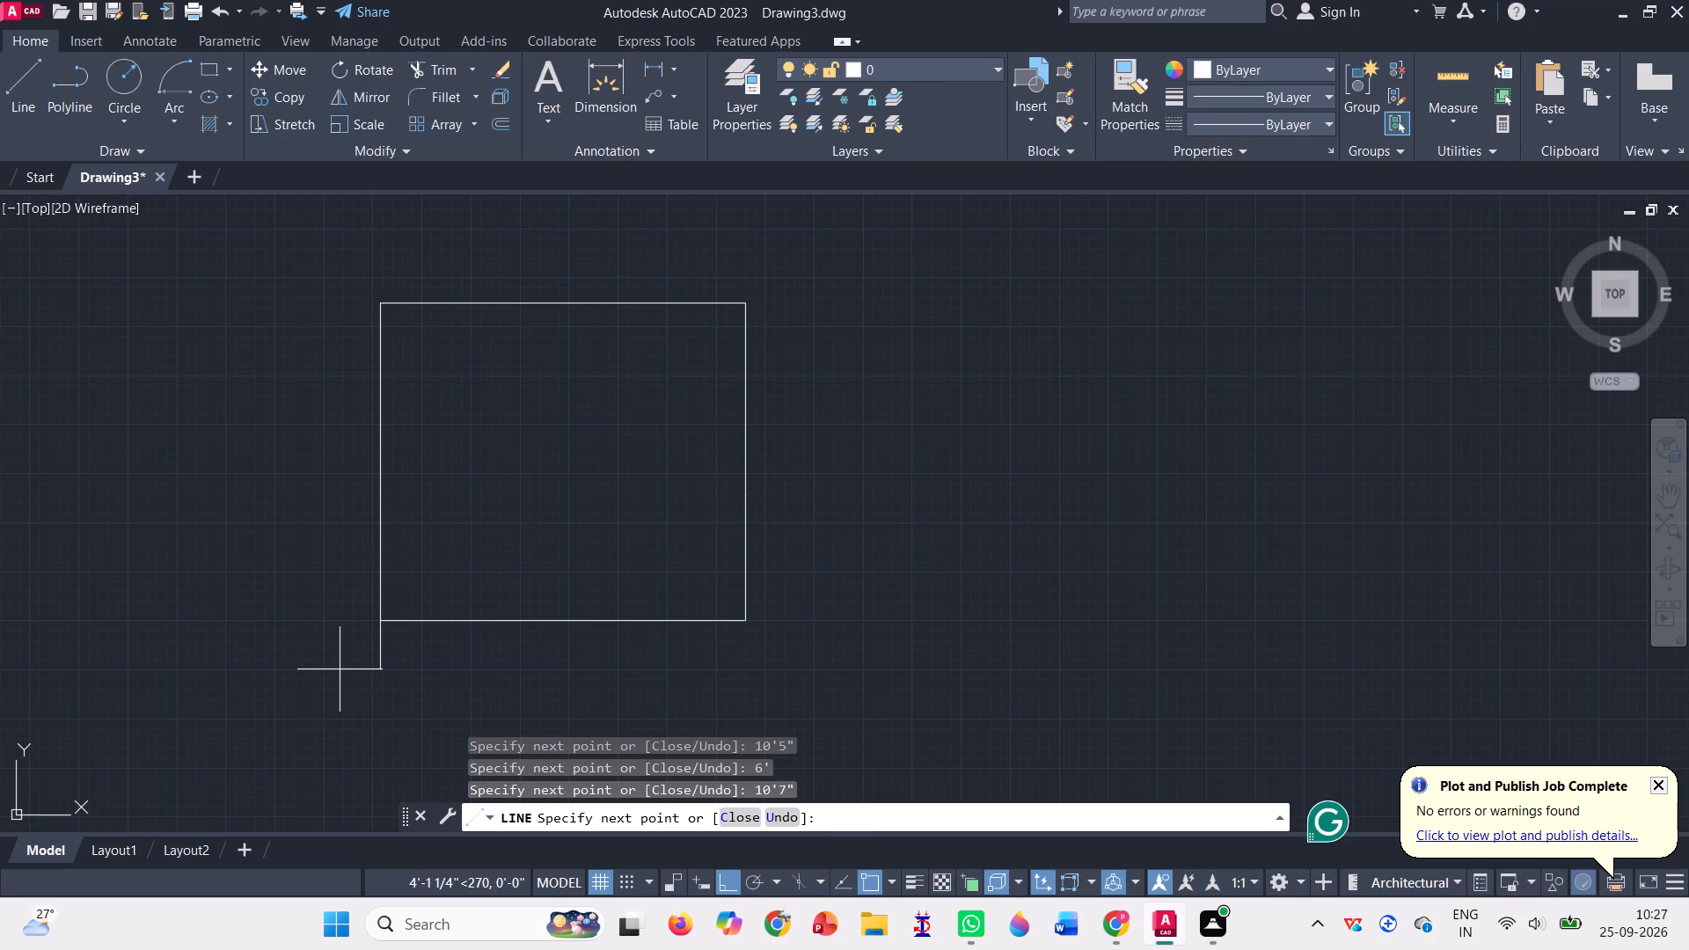
{"action": "key", "text": "Return"}
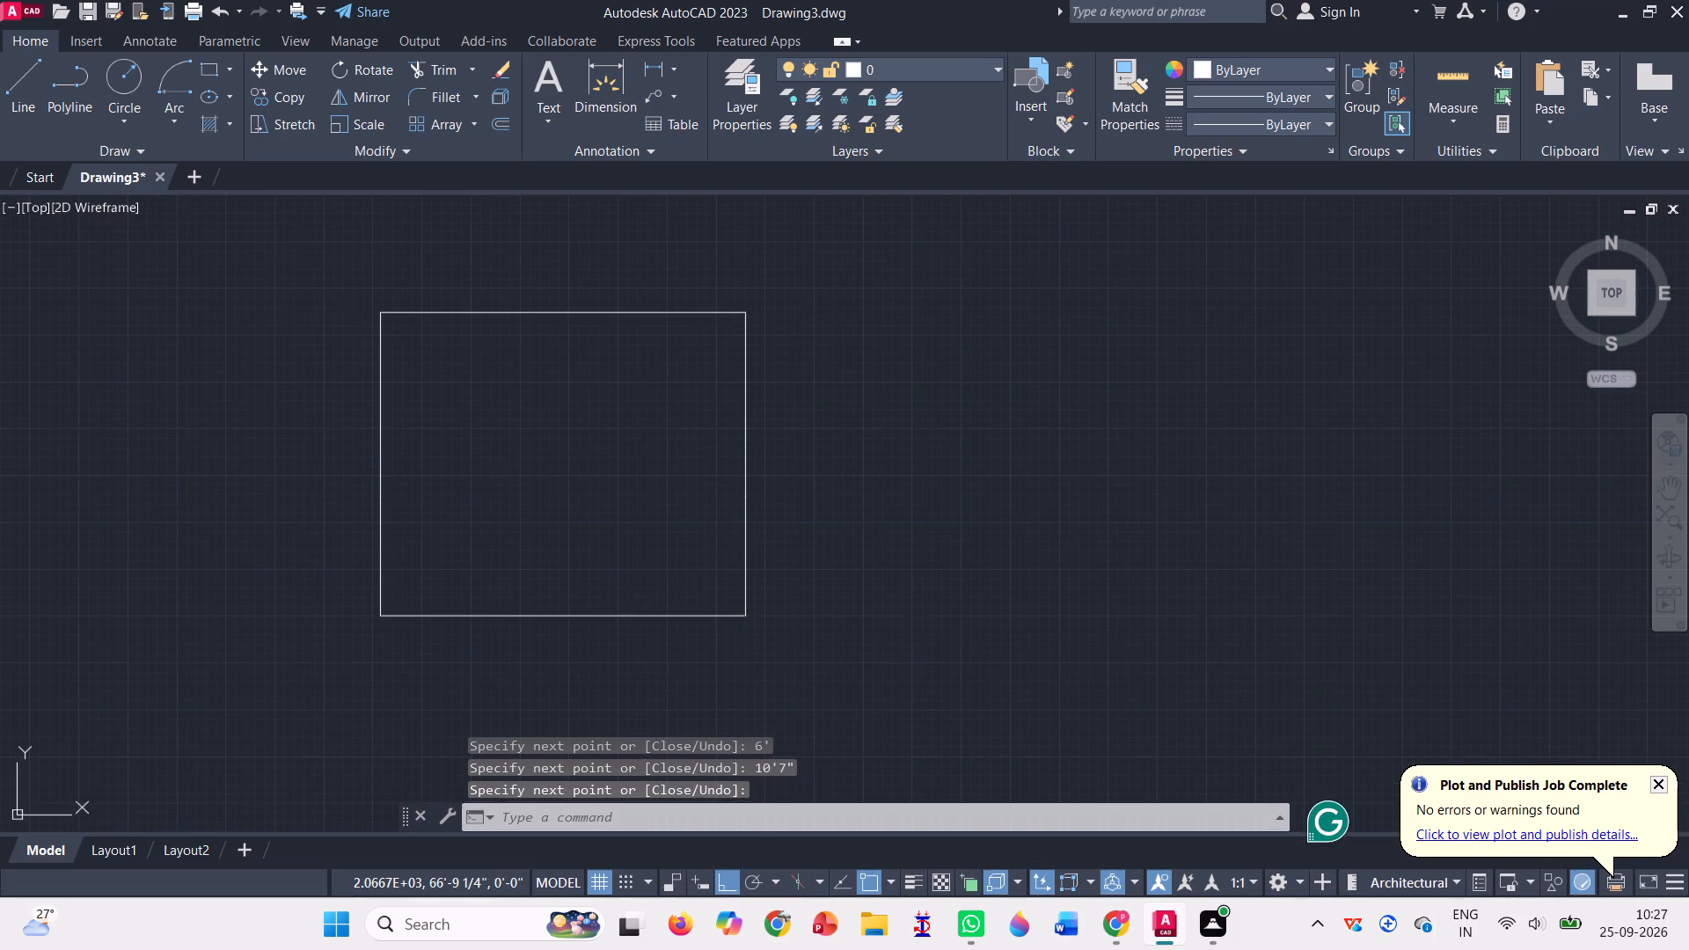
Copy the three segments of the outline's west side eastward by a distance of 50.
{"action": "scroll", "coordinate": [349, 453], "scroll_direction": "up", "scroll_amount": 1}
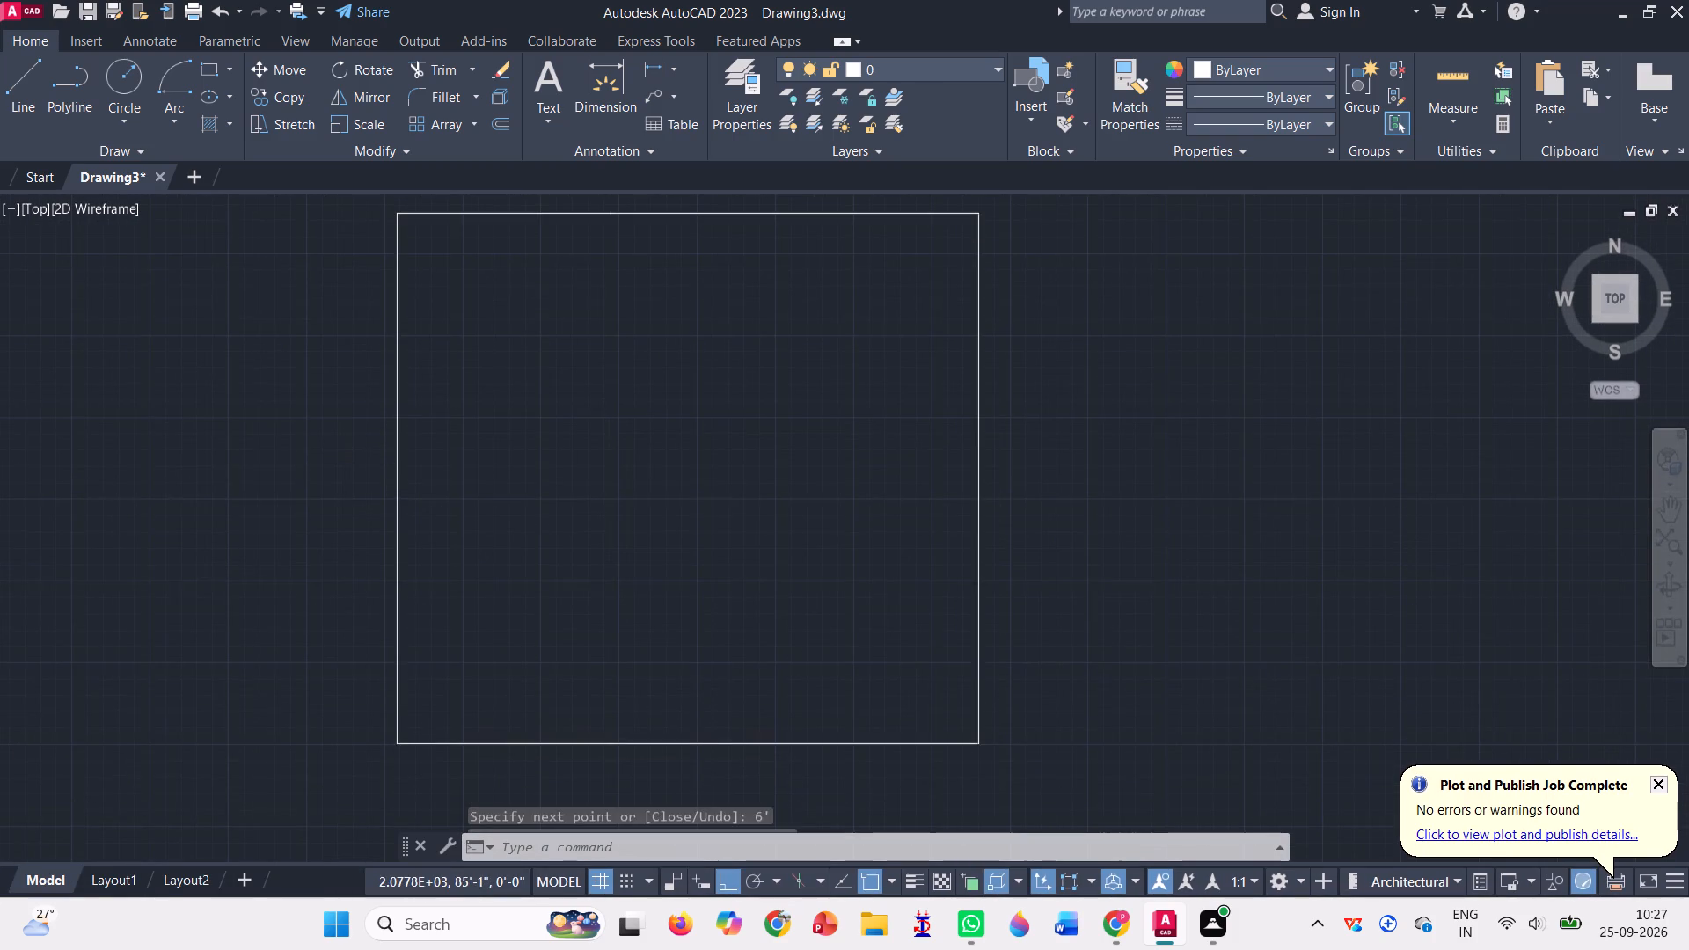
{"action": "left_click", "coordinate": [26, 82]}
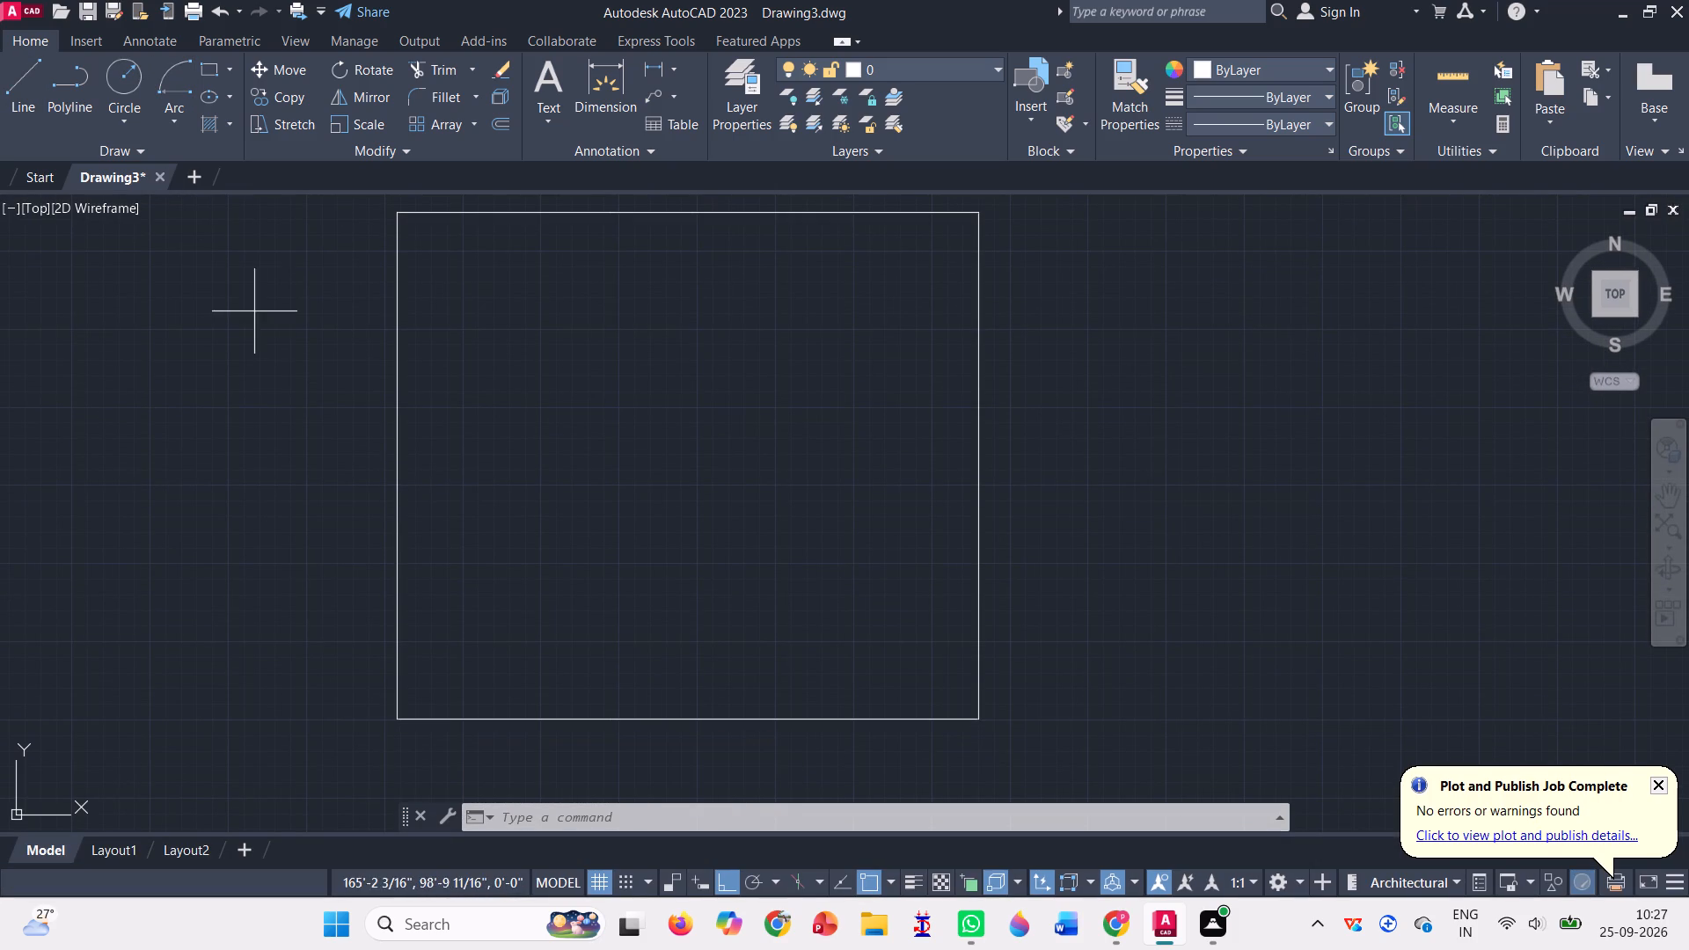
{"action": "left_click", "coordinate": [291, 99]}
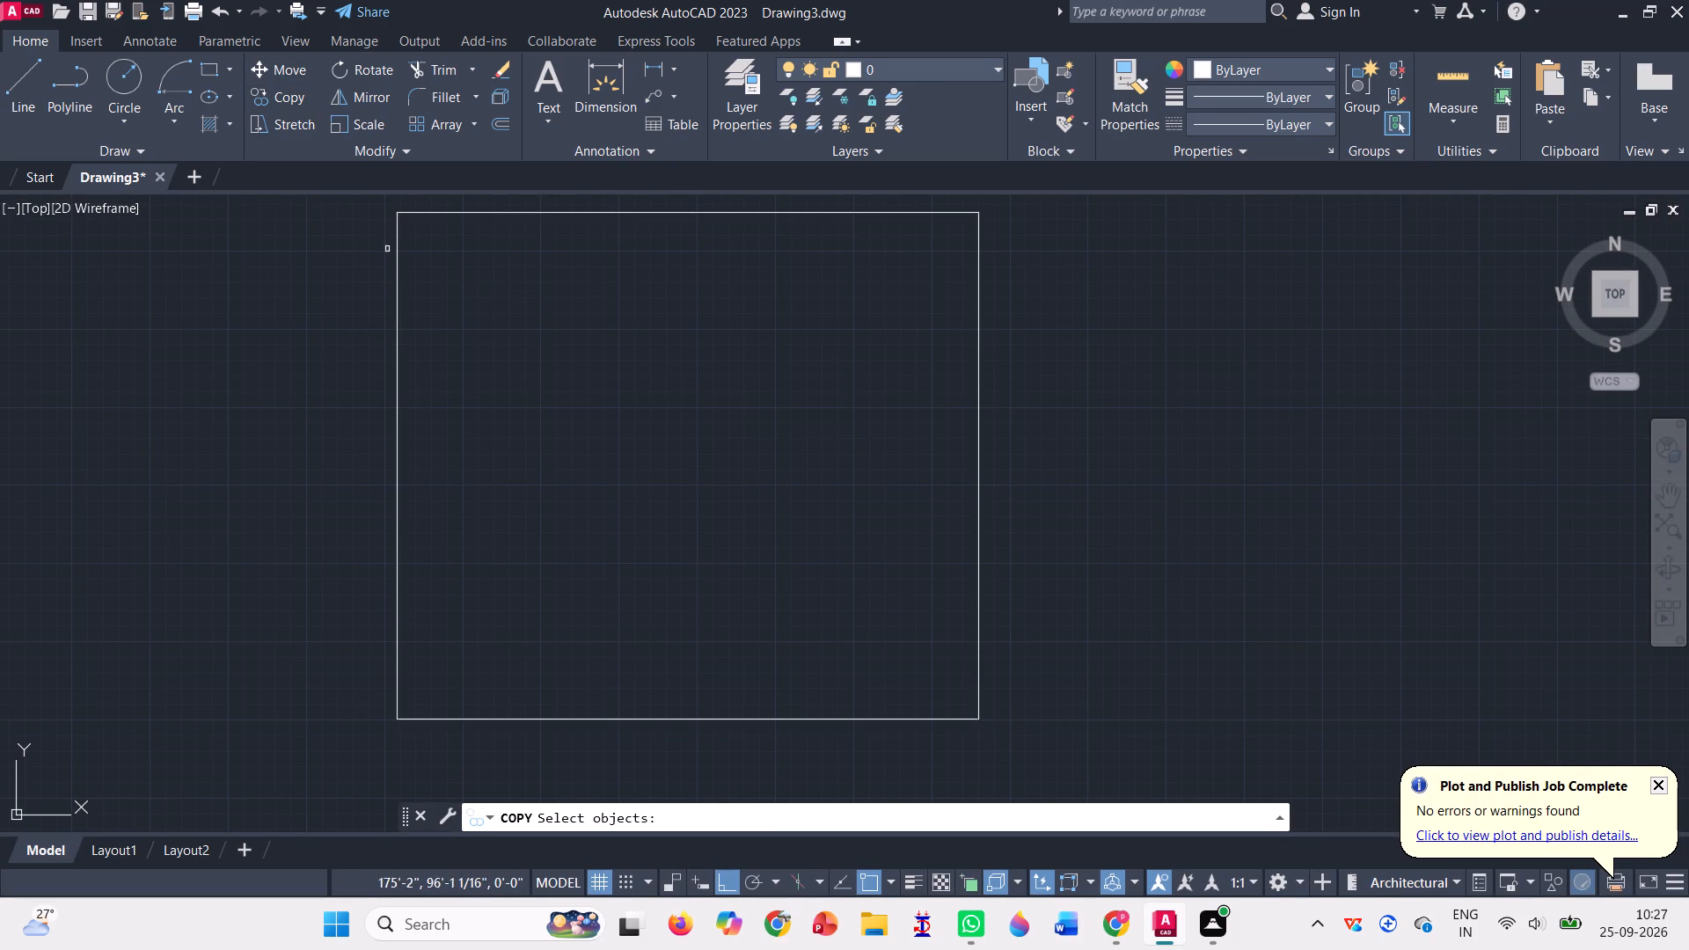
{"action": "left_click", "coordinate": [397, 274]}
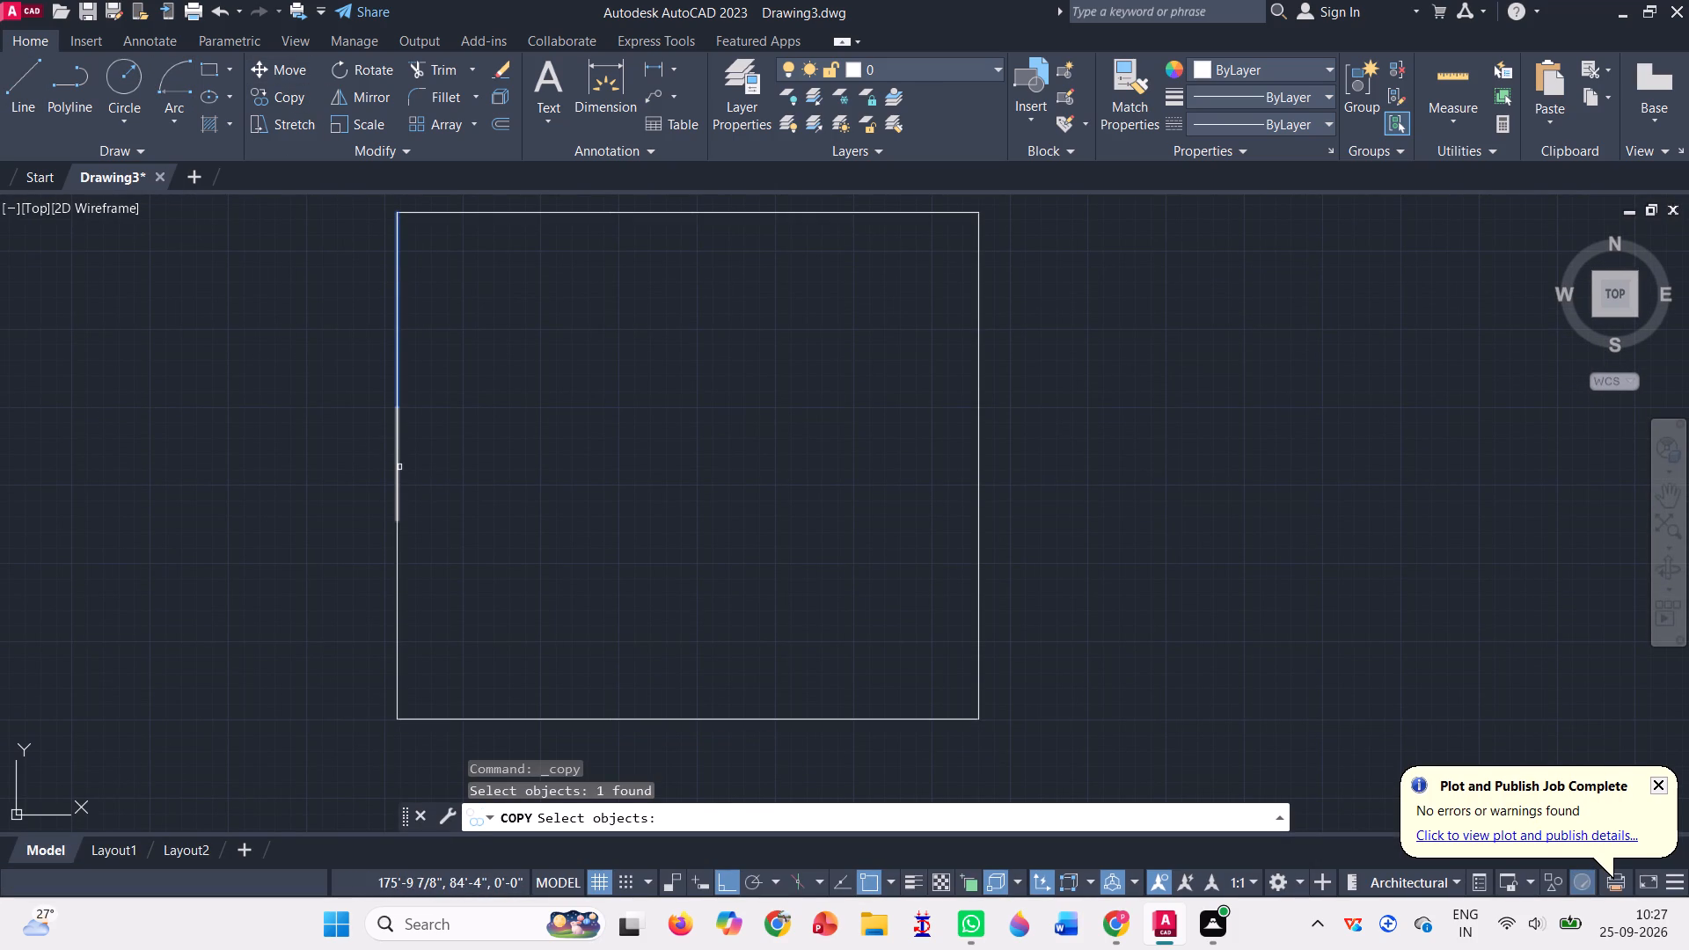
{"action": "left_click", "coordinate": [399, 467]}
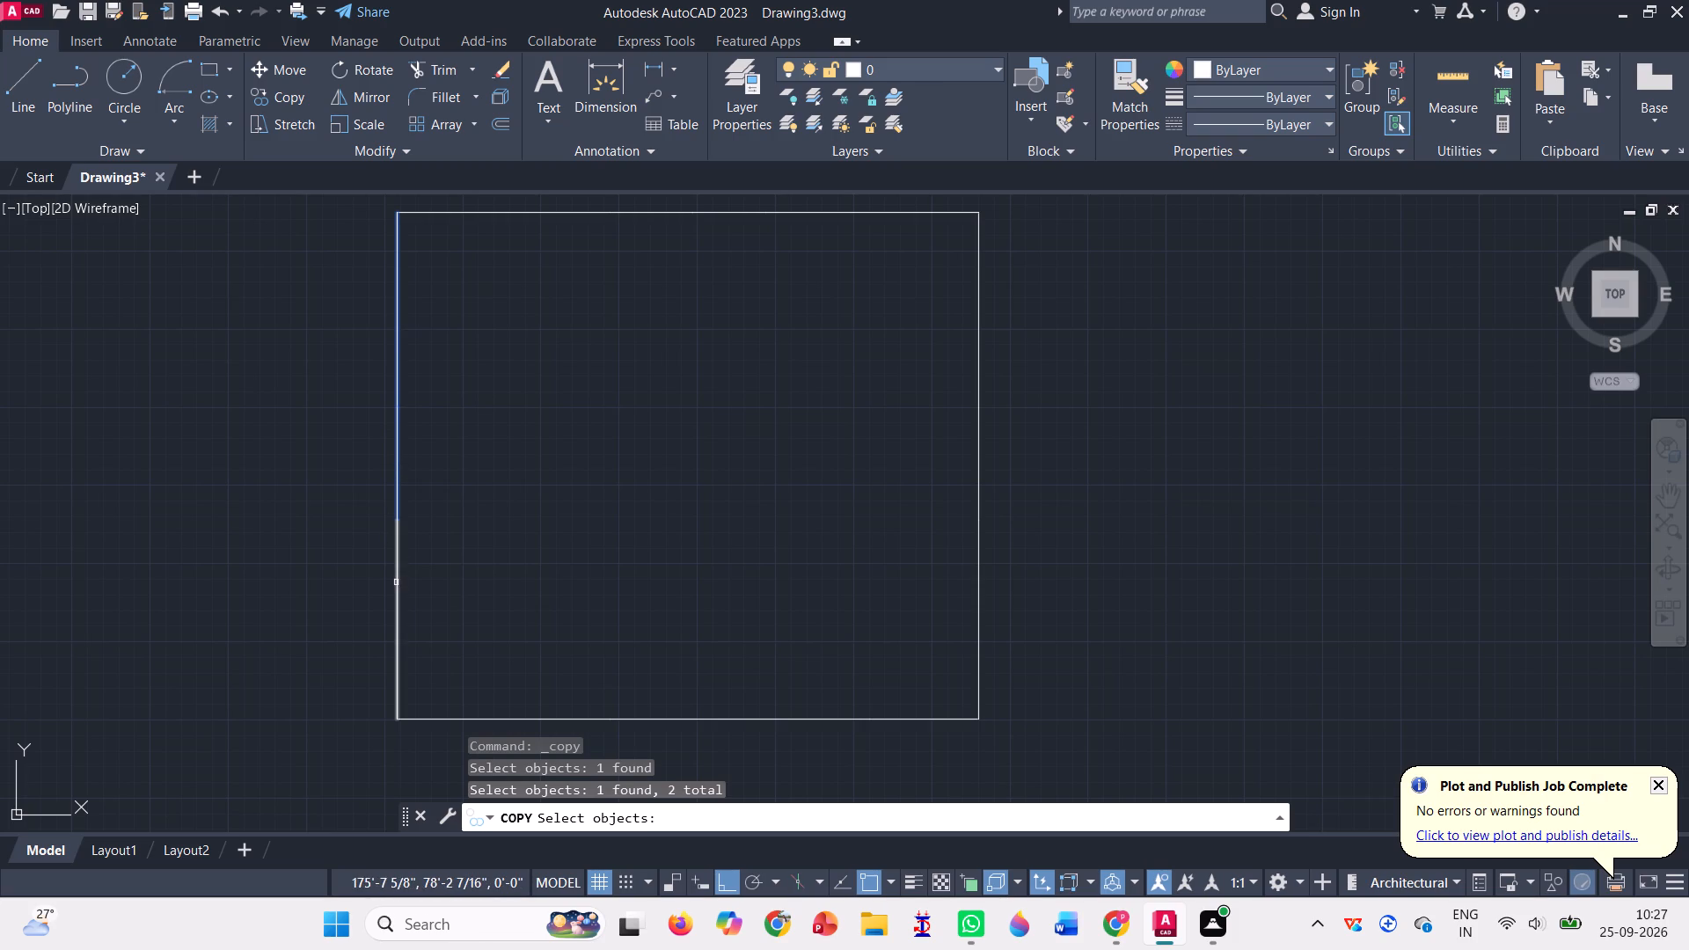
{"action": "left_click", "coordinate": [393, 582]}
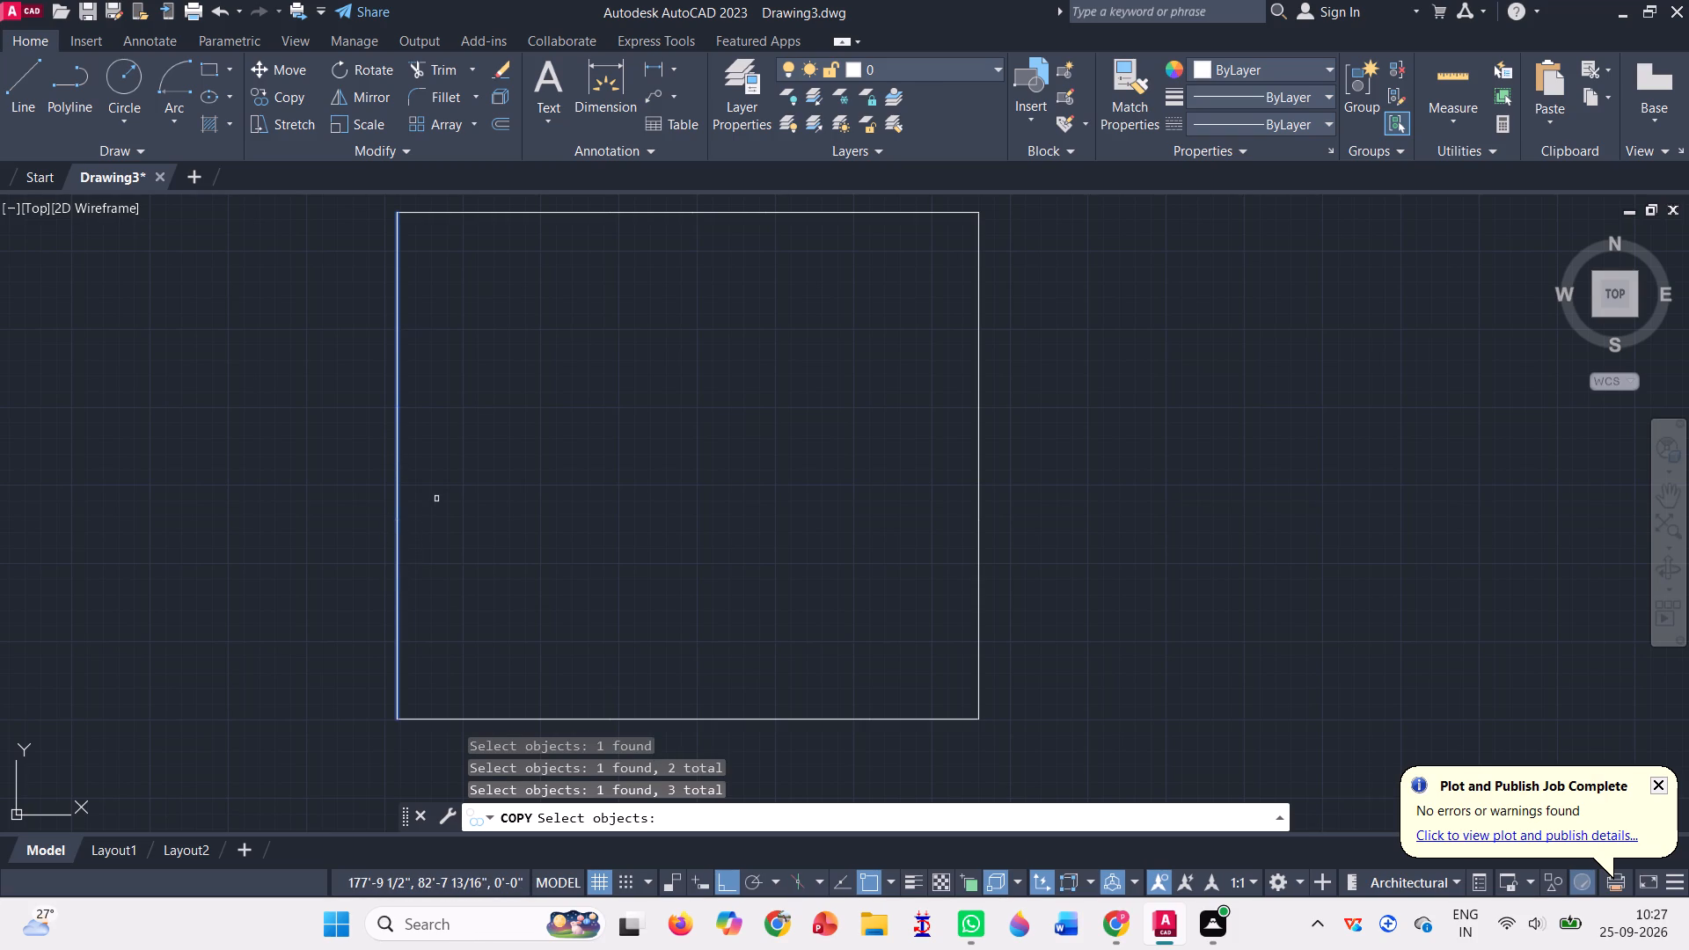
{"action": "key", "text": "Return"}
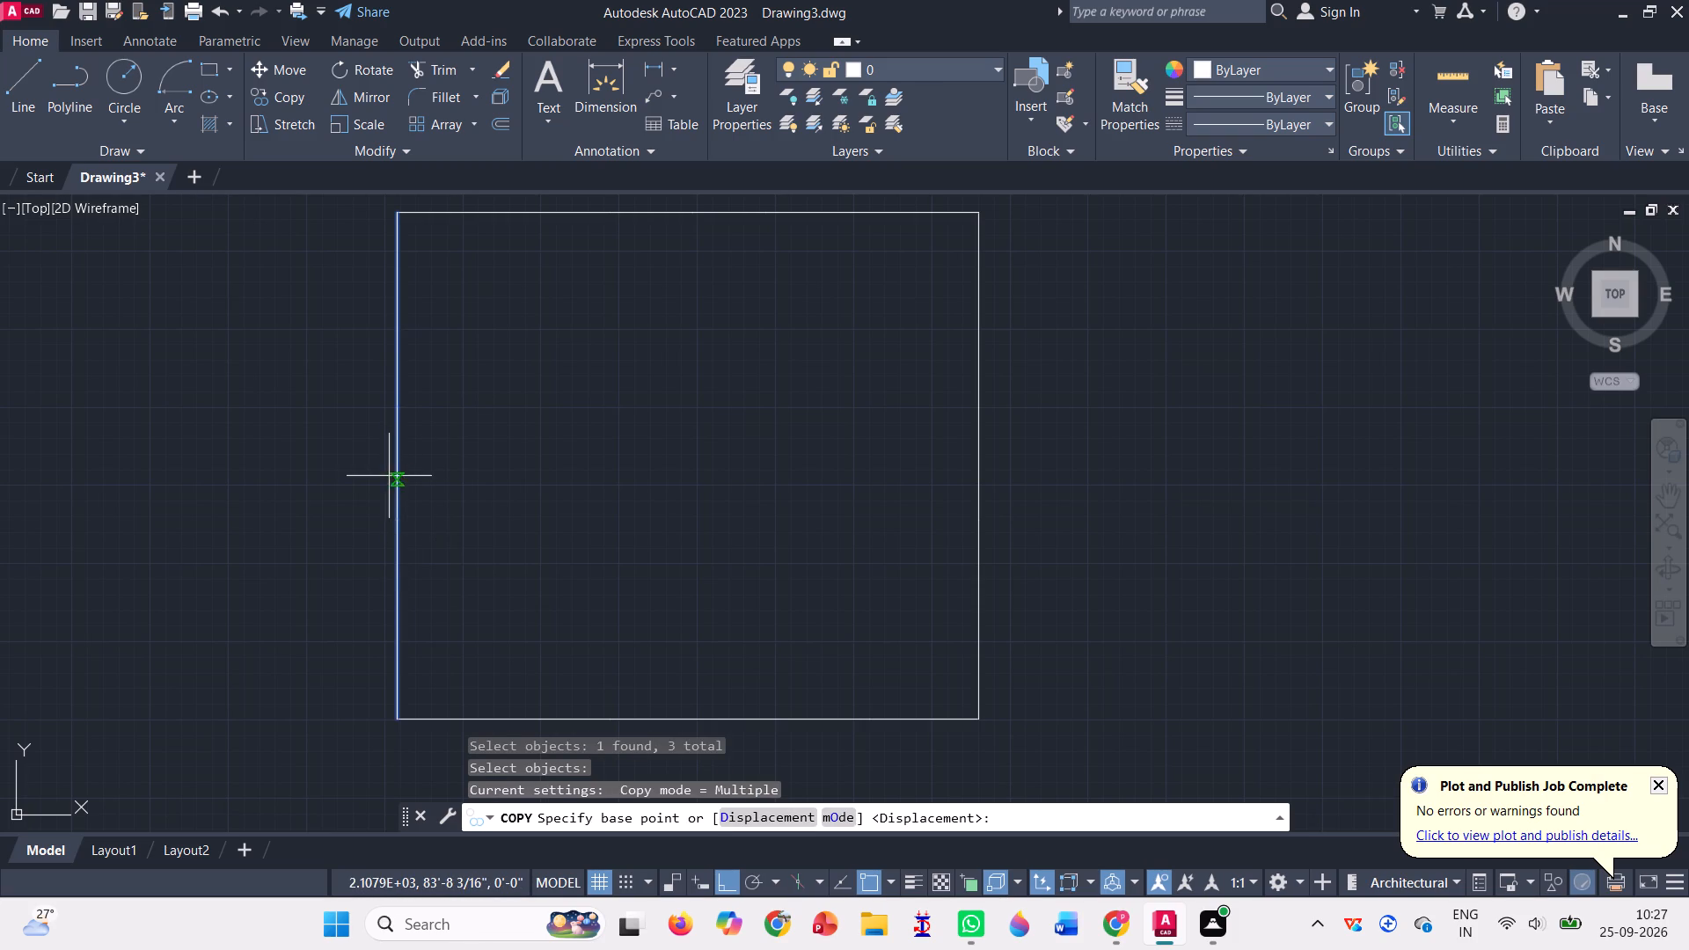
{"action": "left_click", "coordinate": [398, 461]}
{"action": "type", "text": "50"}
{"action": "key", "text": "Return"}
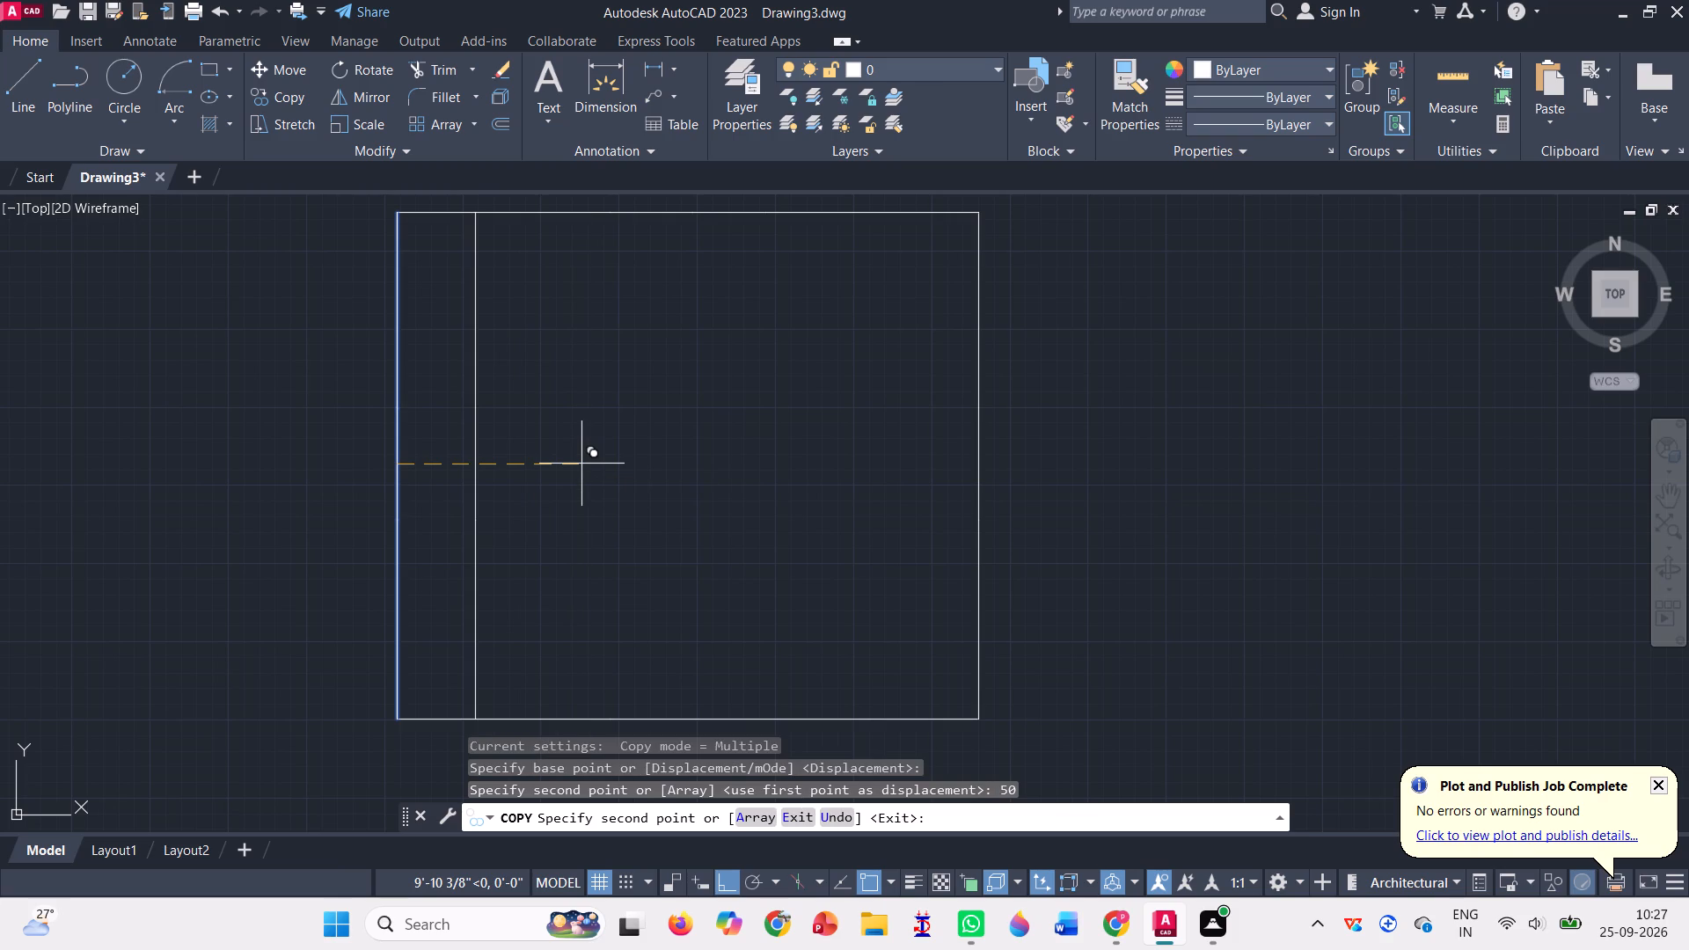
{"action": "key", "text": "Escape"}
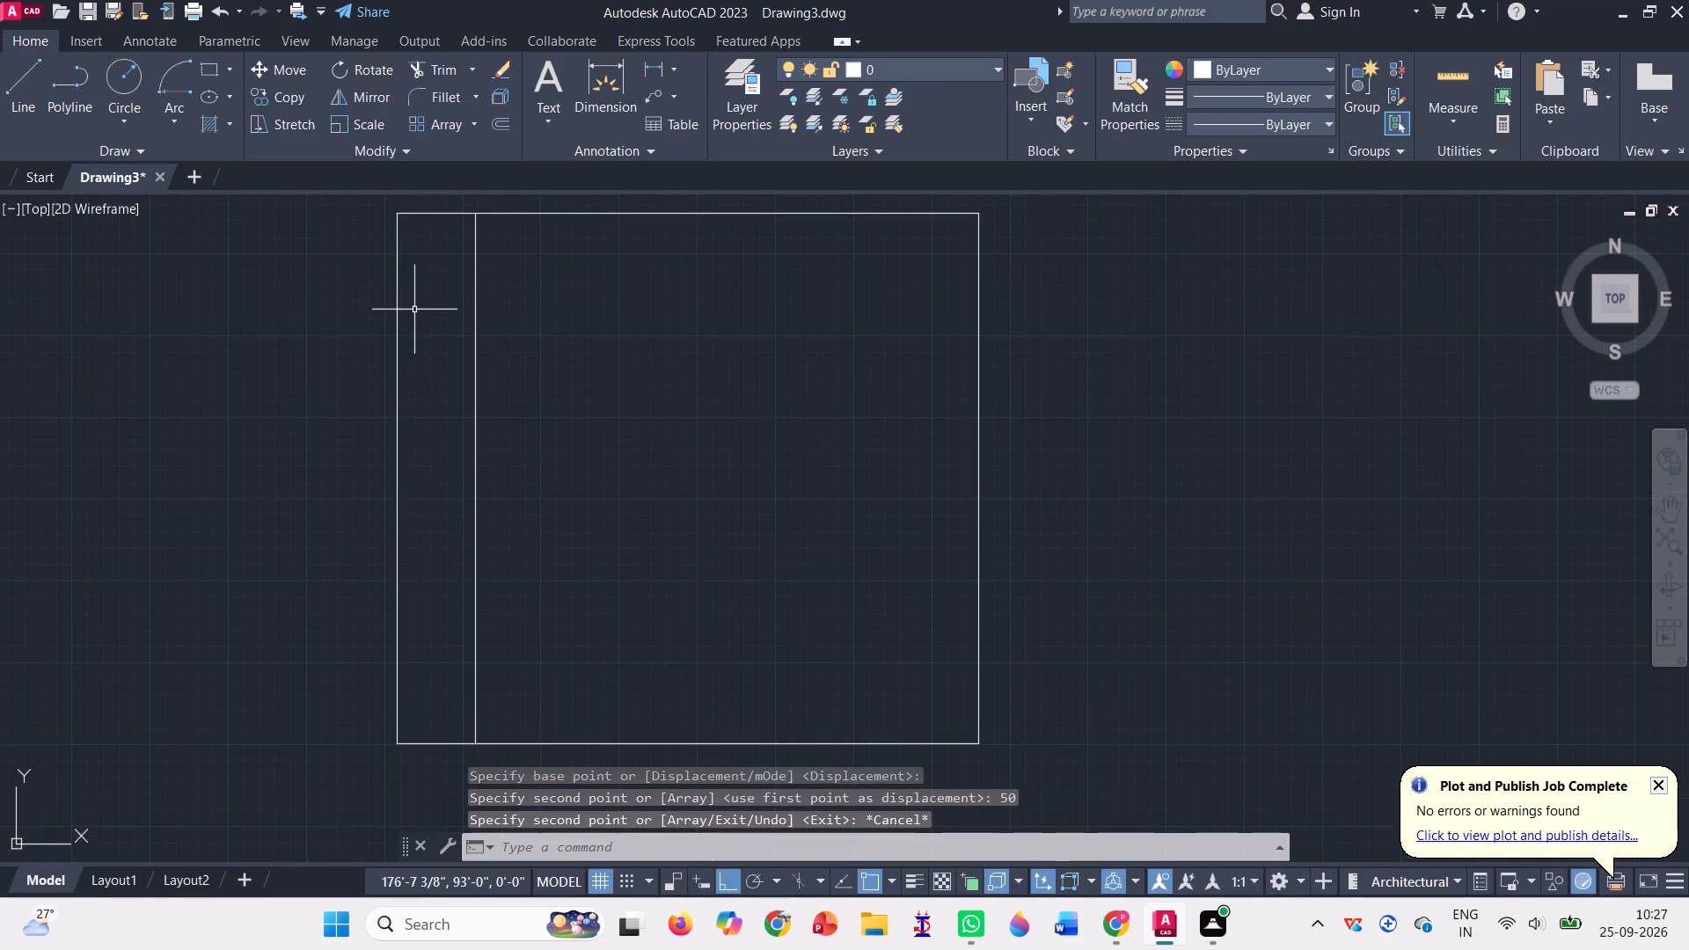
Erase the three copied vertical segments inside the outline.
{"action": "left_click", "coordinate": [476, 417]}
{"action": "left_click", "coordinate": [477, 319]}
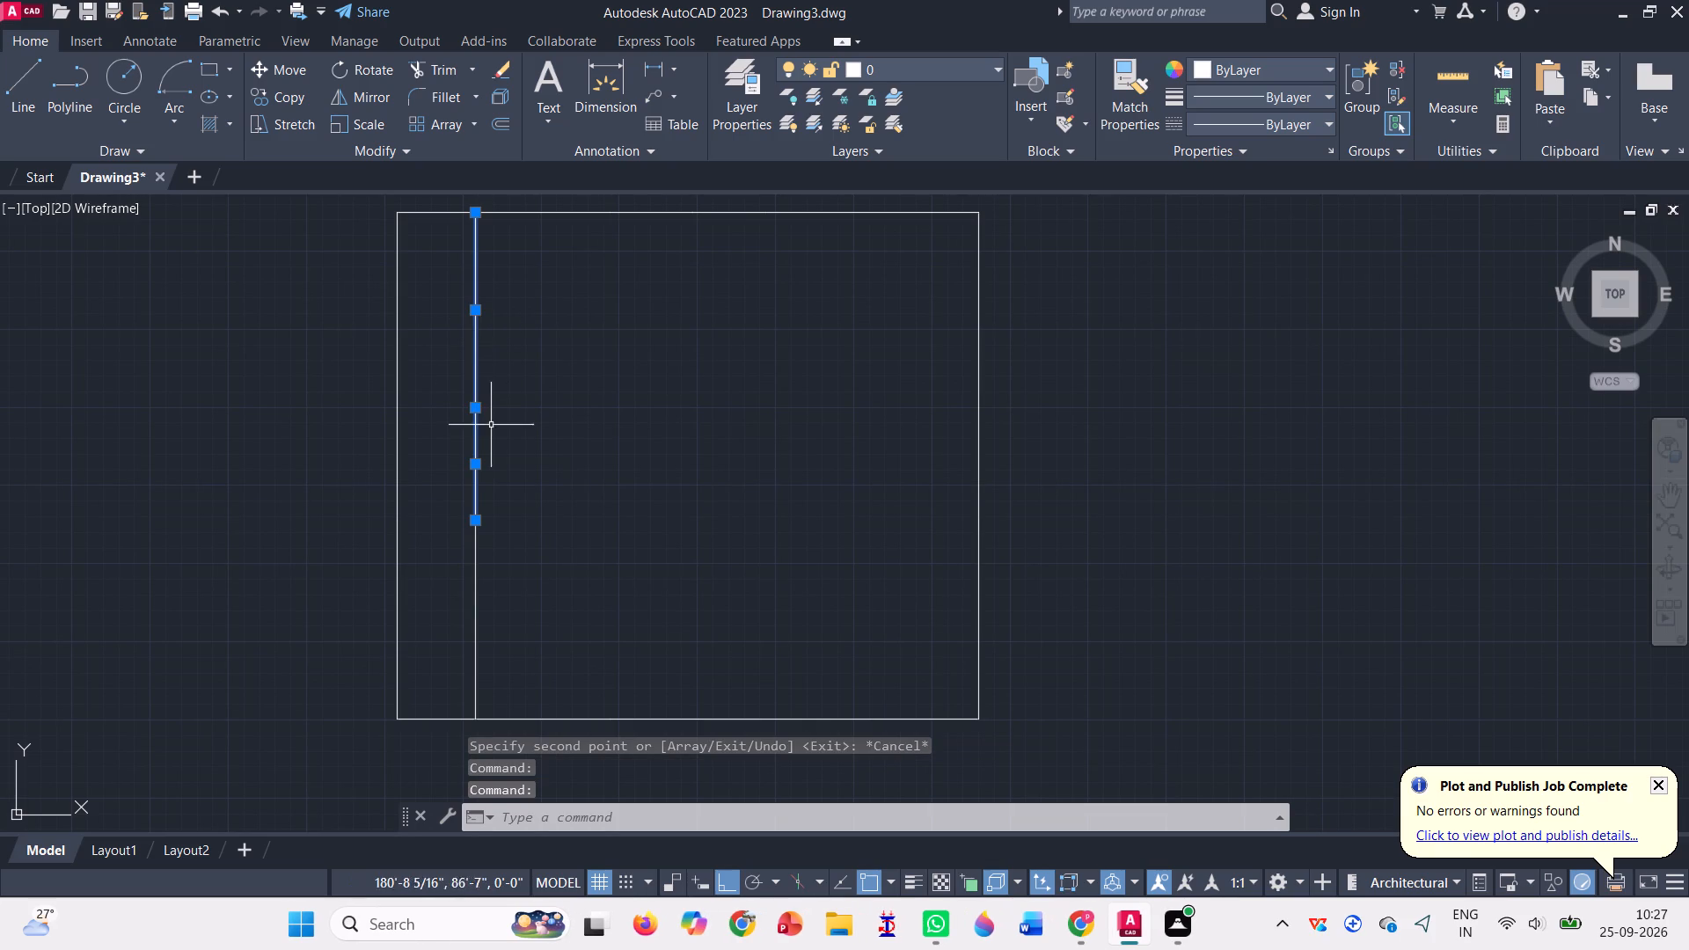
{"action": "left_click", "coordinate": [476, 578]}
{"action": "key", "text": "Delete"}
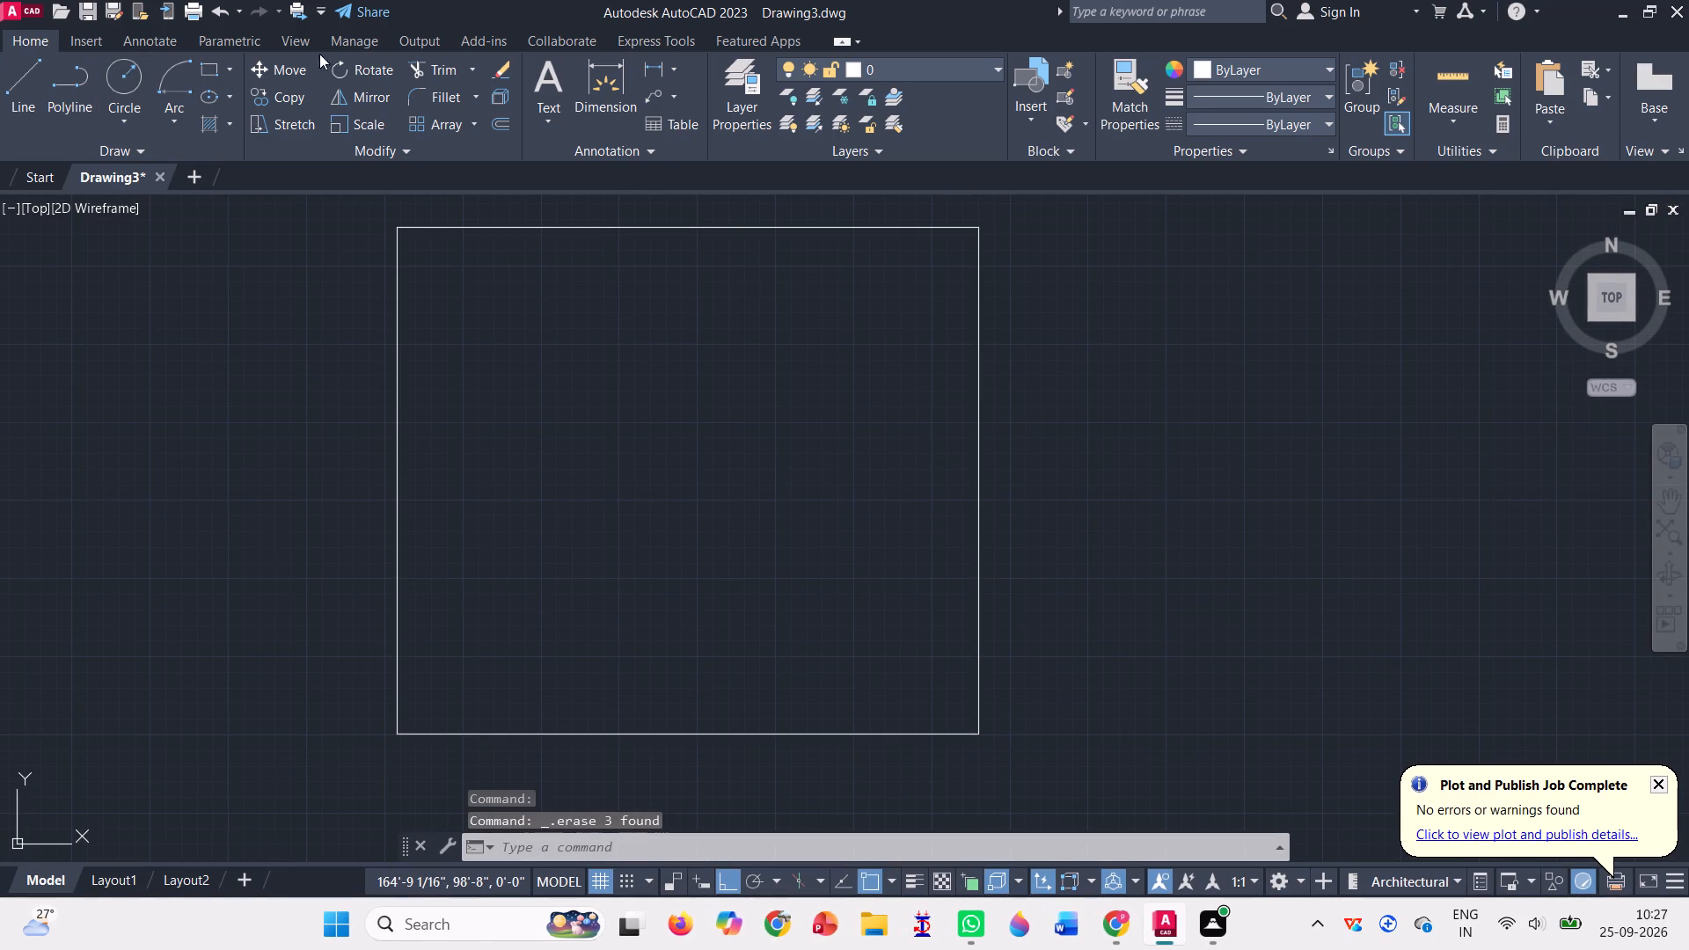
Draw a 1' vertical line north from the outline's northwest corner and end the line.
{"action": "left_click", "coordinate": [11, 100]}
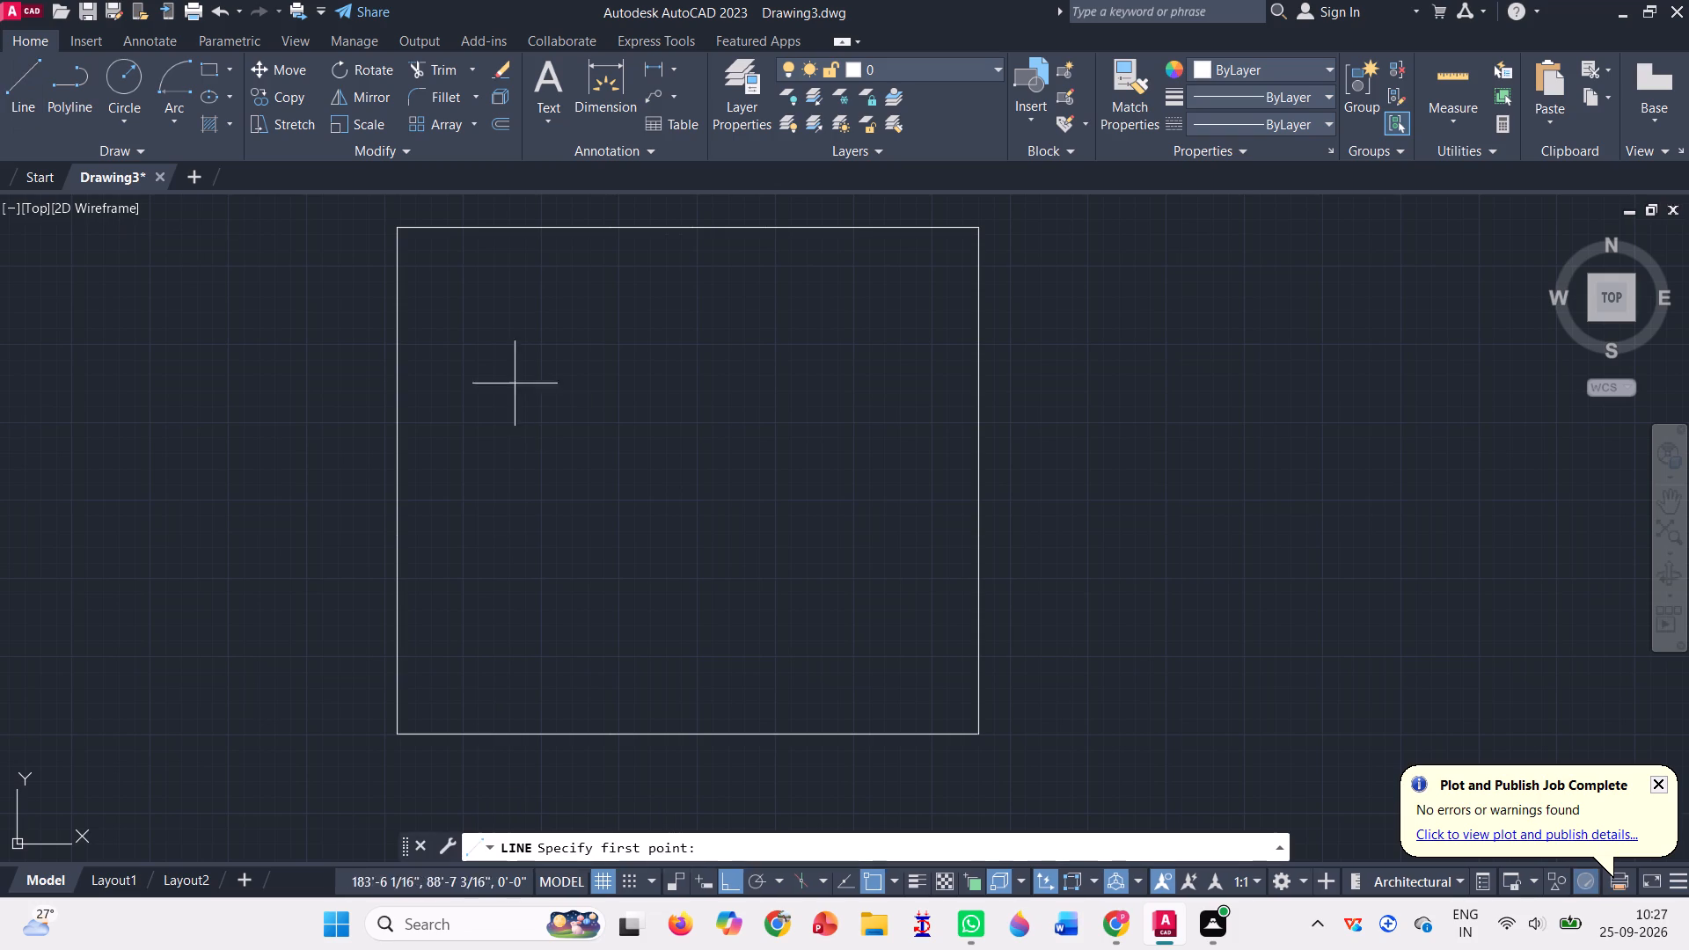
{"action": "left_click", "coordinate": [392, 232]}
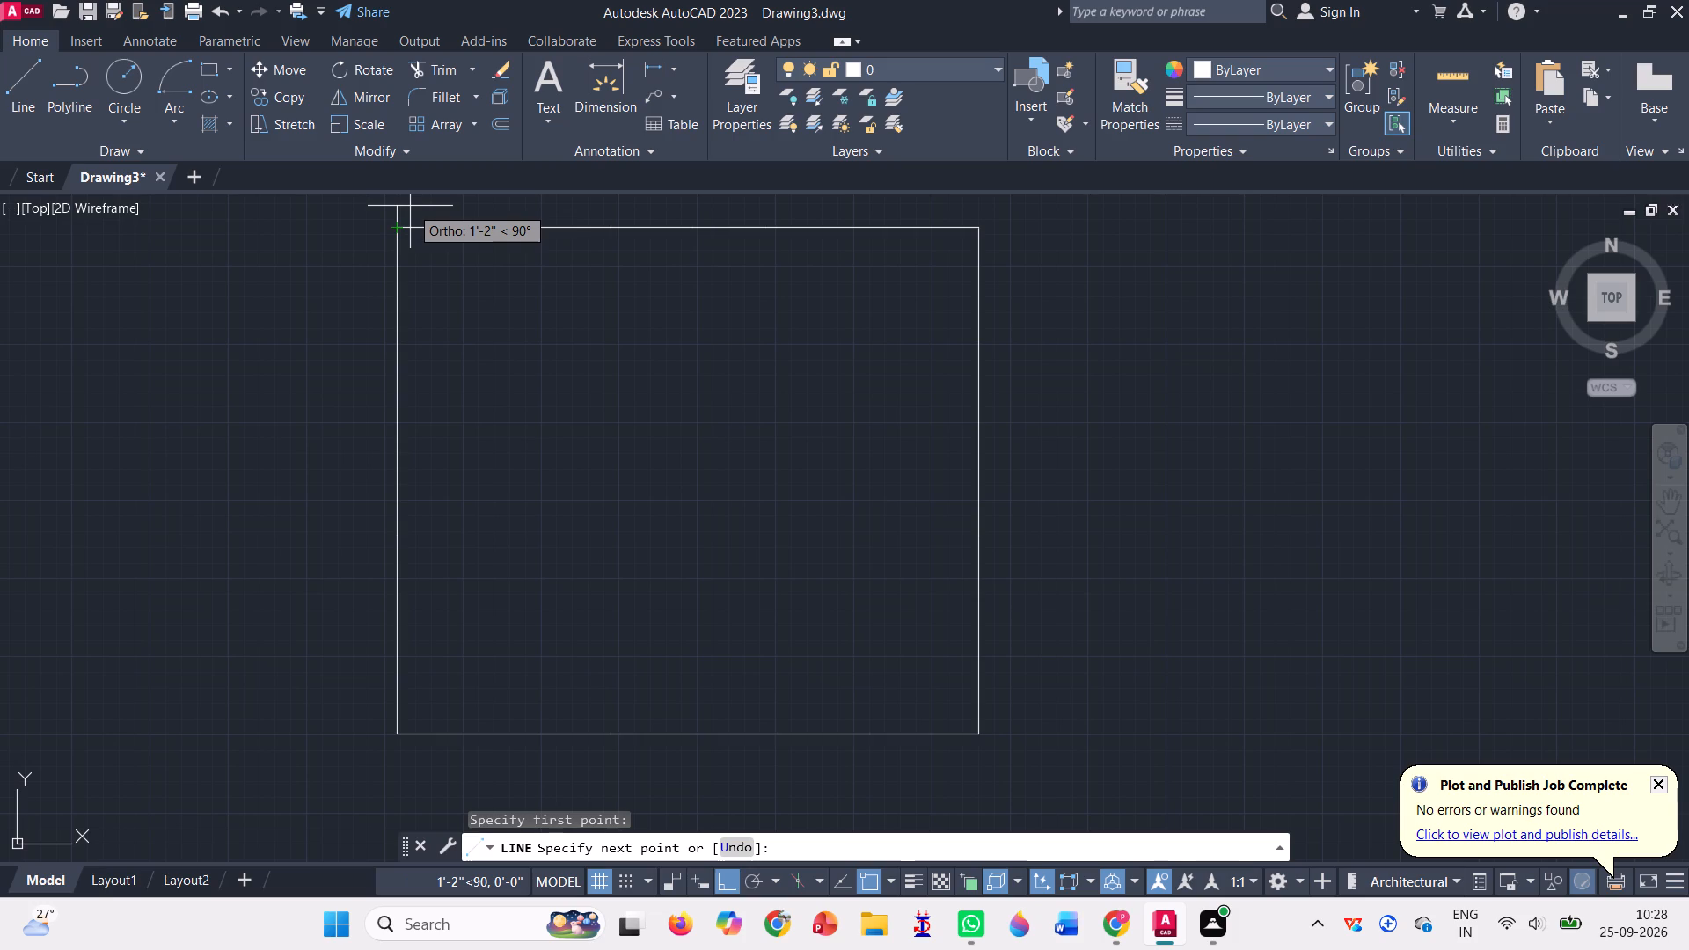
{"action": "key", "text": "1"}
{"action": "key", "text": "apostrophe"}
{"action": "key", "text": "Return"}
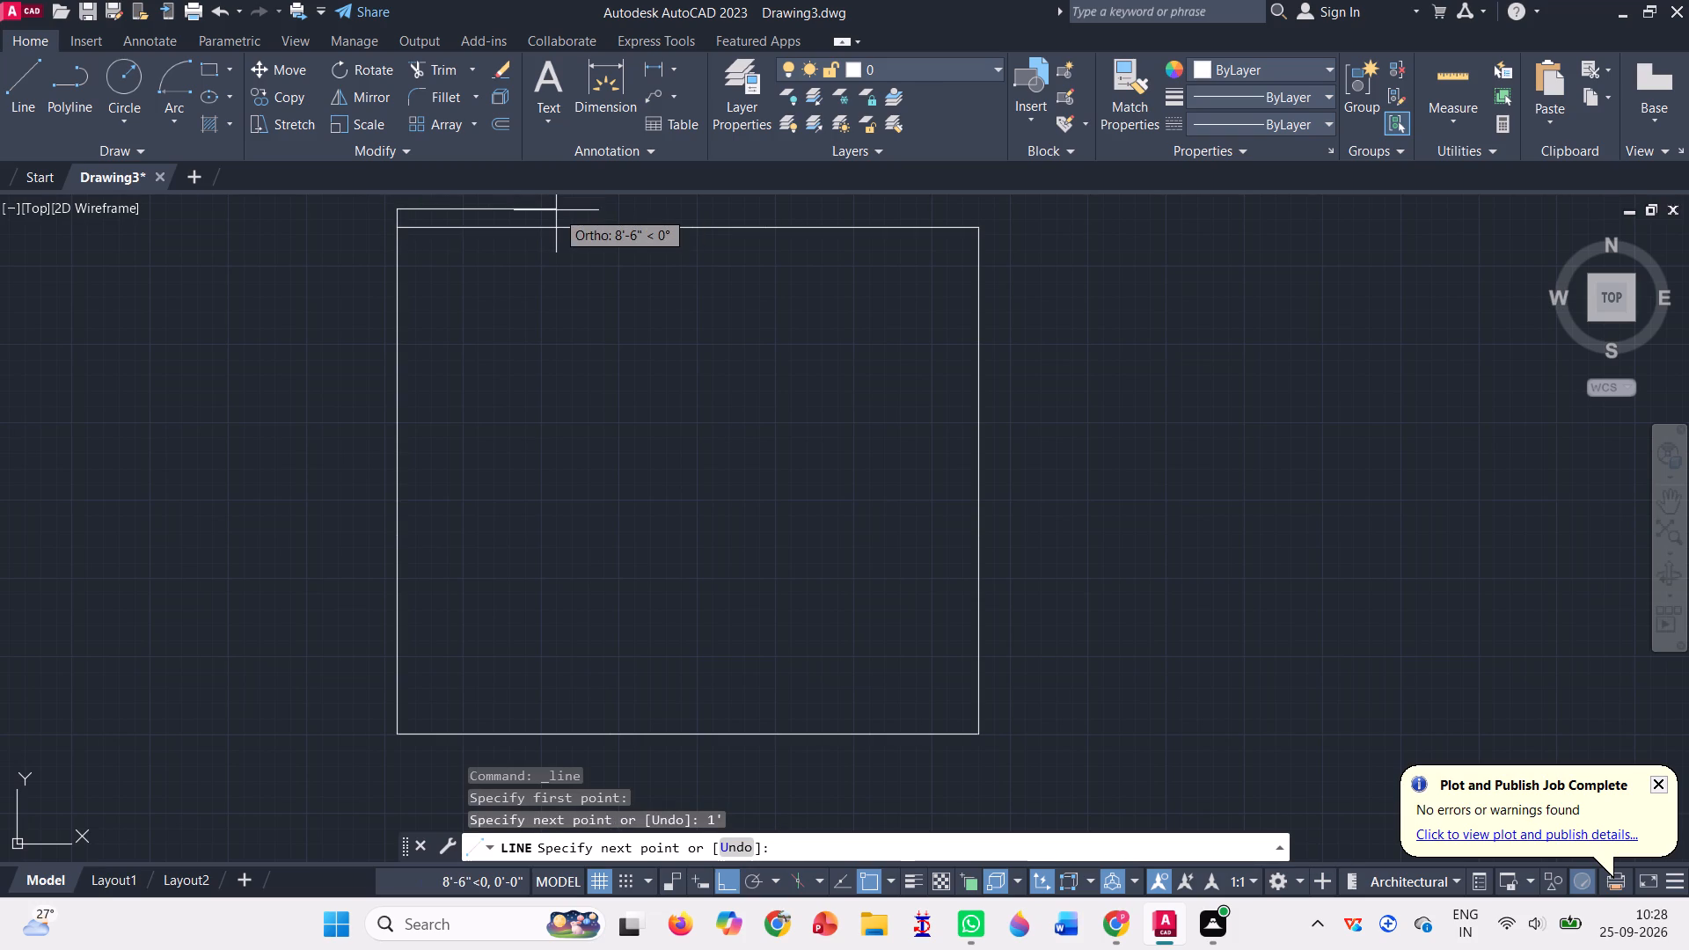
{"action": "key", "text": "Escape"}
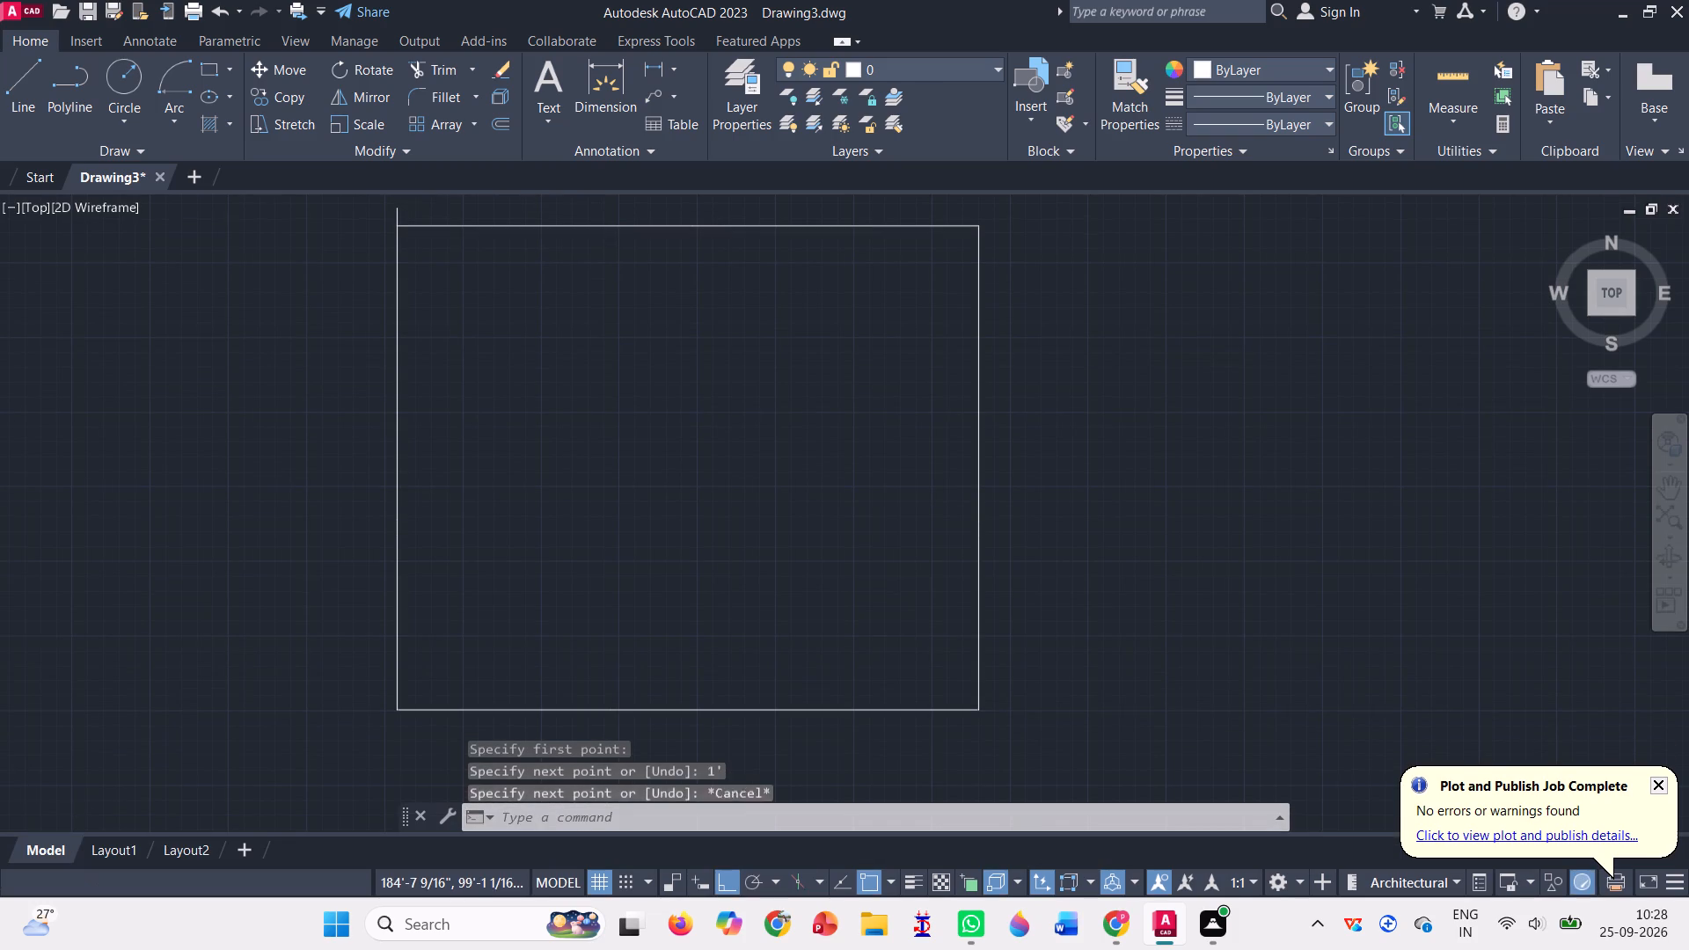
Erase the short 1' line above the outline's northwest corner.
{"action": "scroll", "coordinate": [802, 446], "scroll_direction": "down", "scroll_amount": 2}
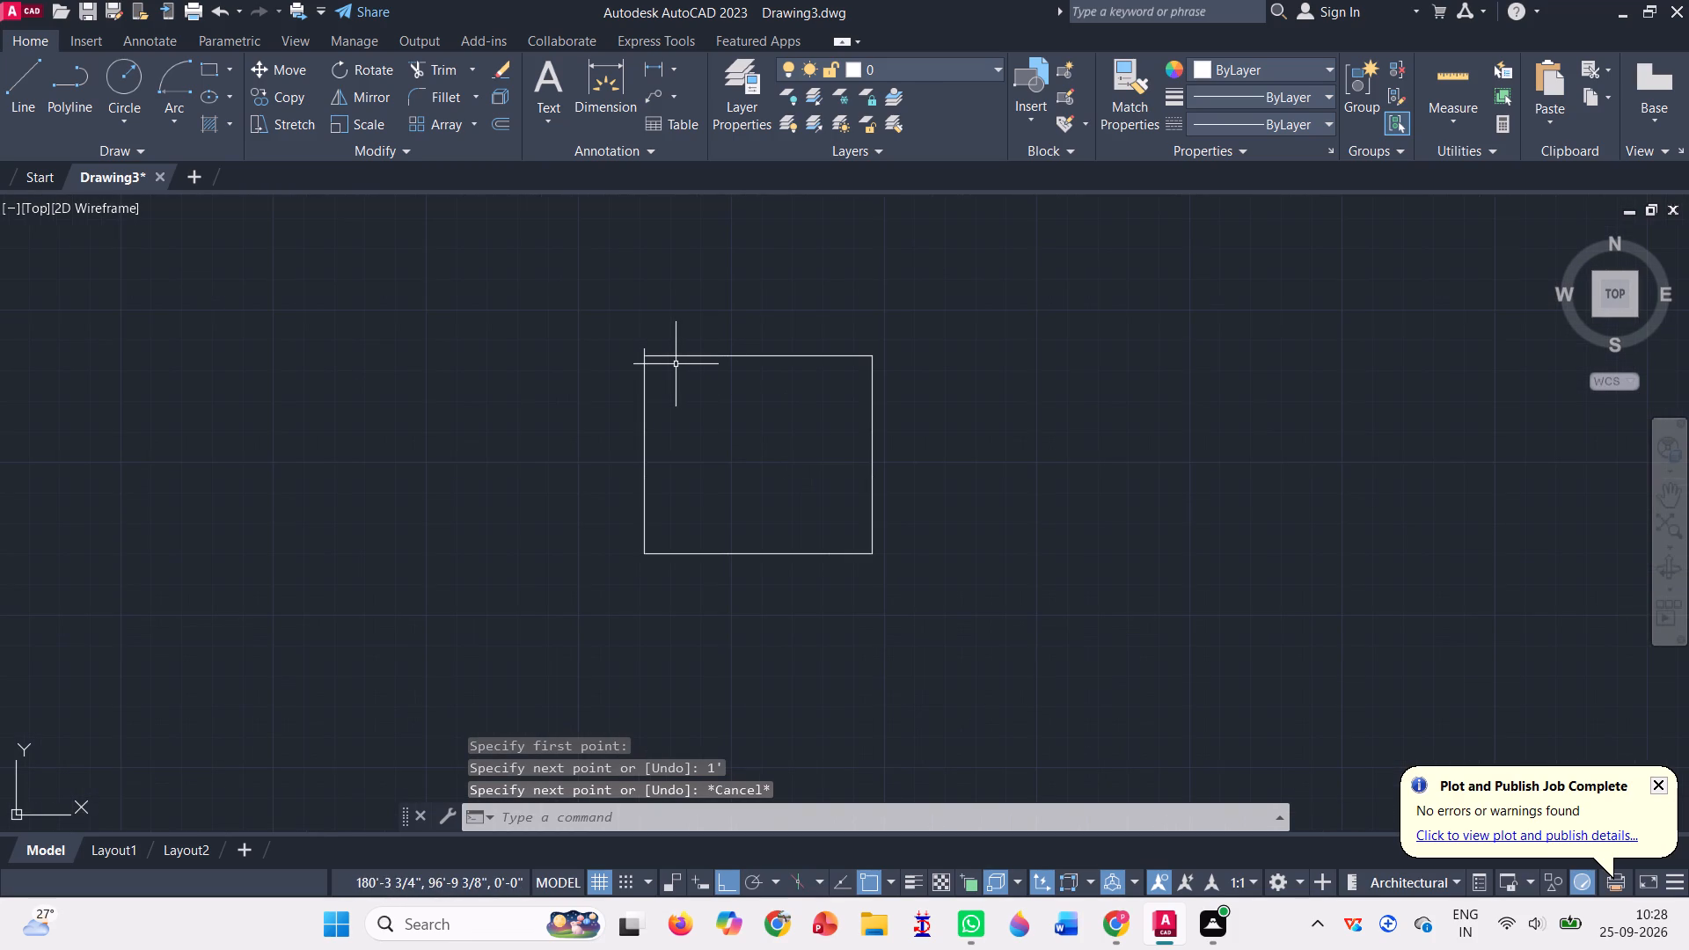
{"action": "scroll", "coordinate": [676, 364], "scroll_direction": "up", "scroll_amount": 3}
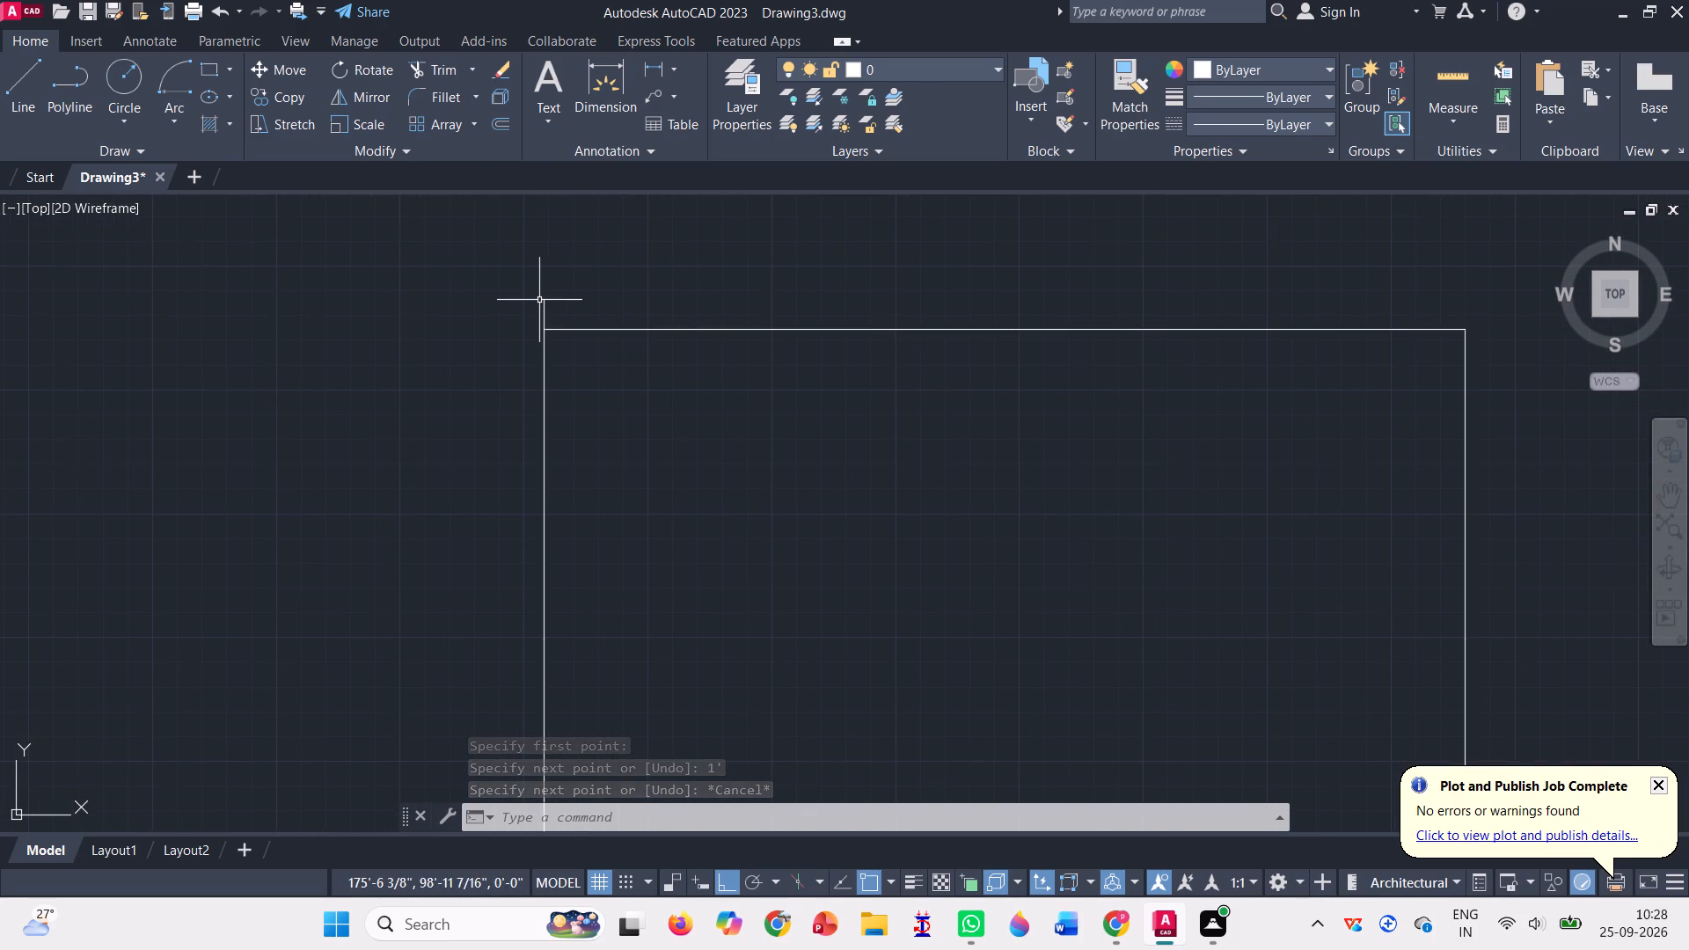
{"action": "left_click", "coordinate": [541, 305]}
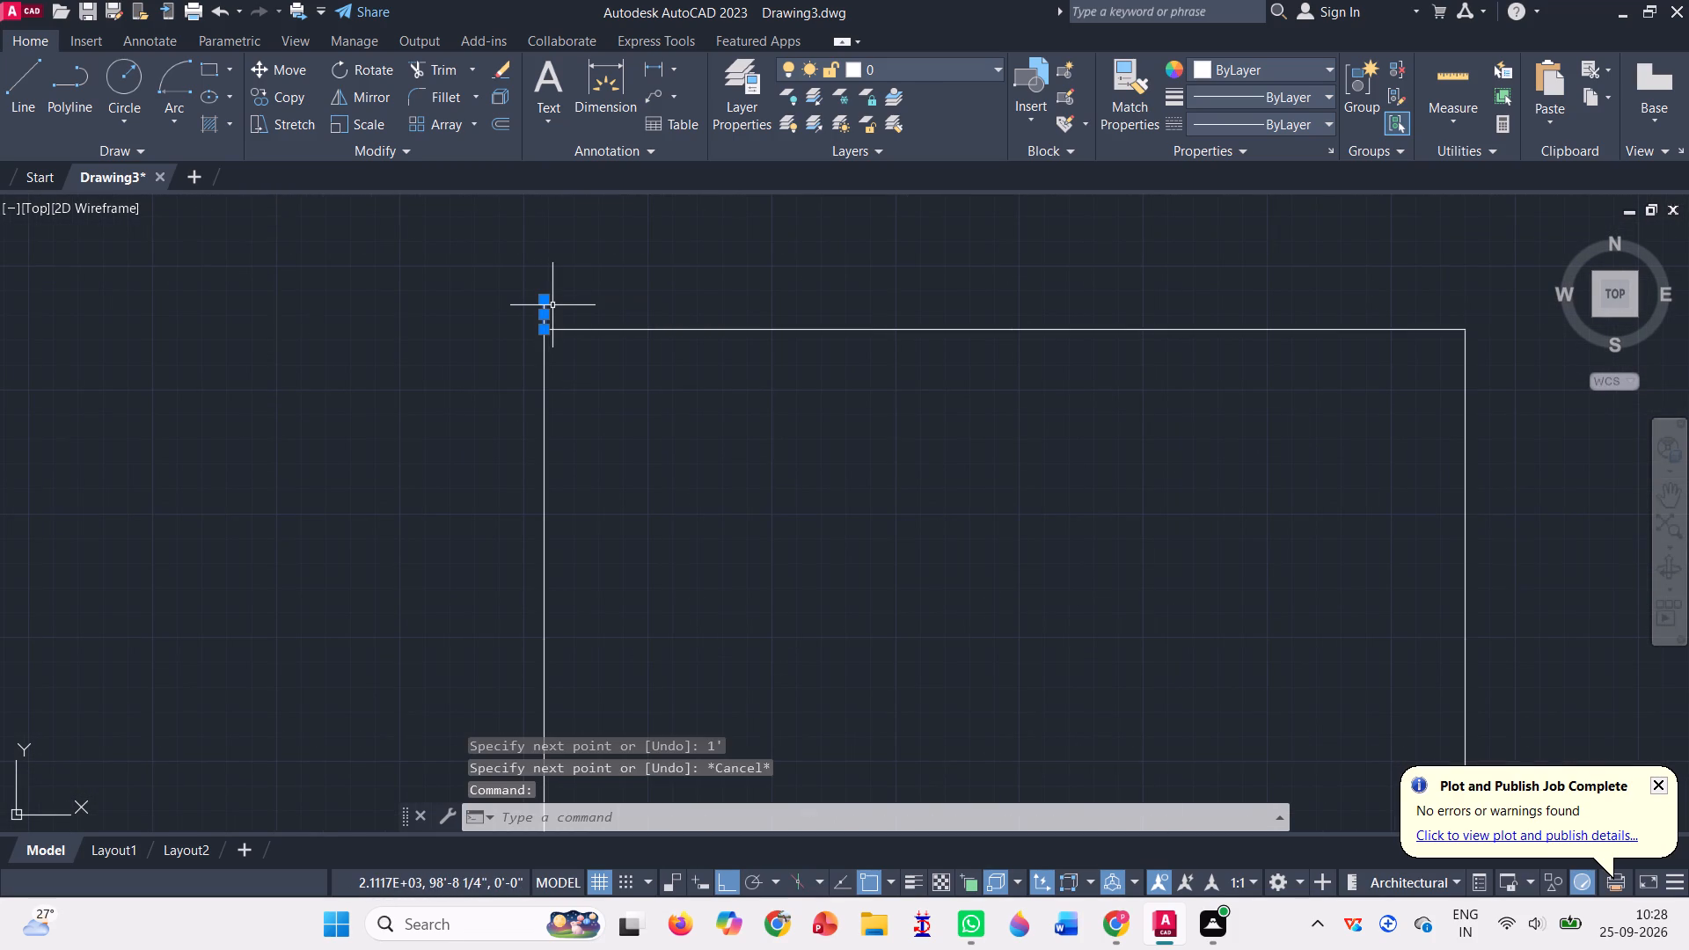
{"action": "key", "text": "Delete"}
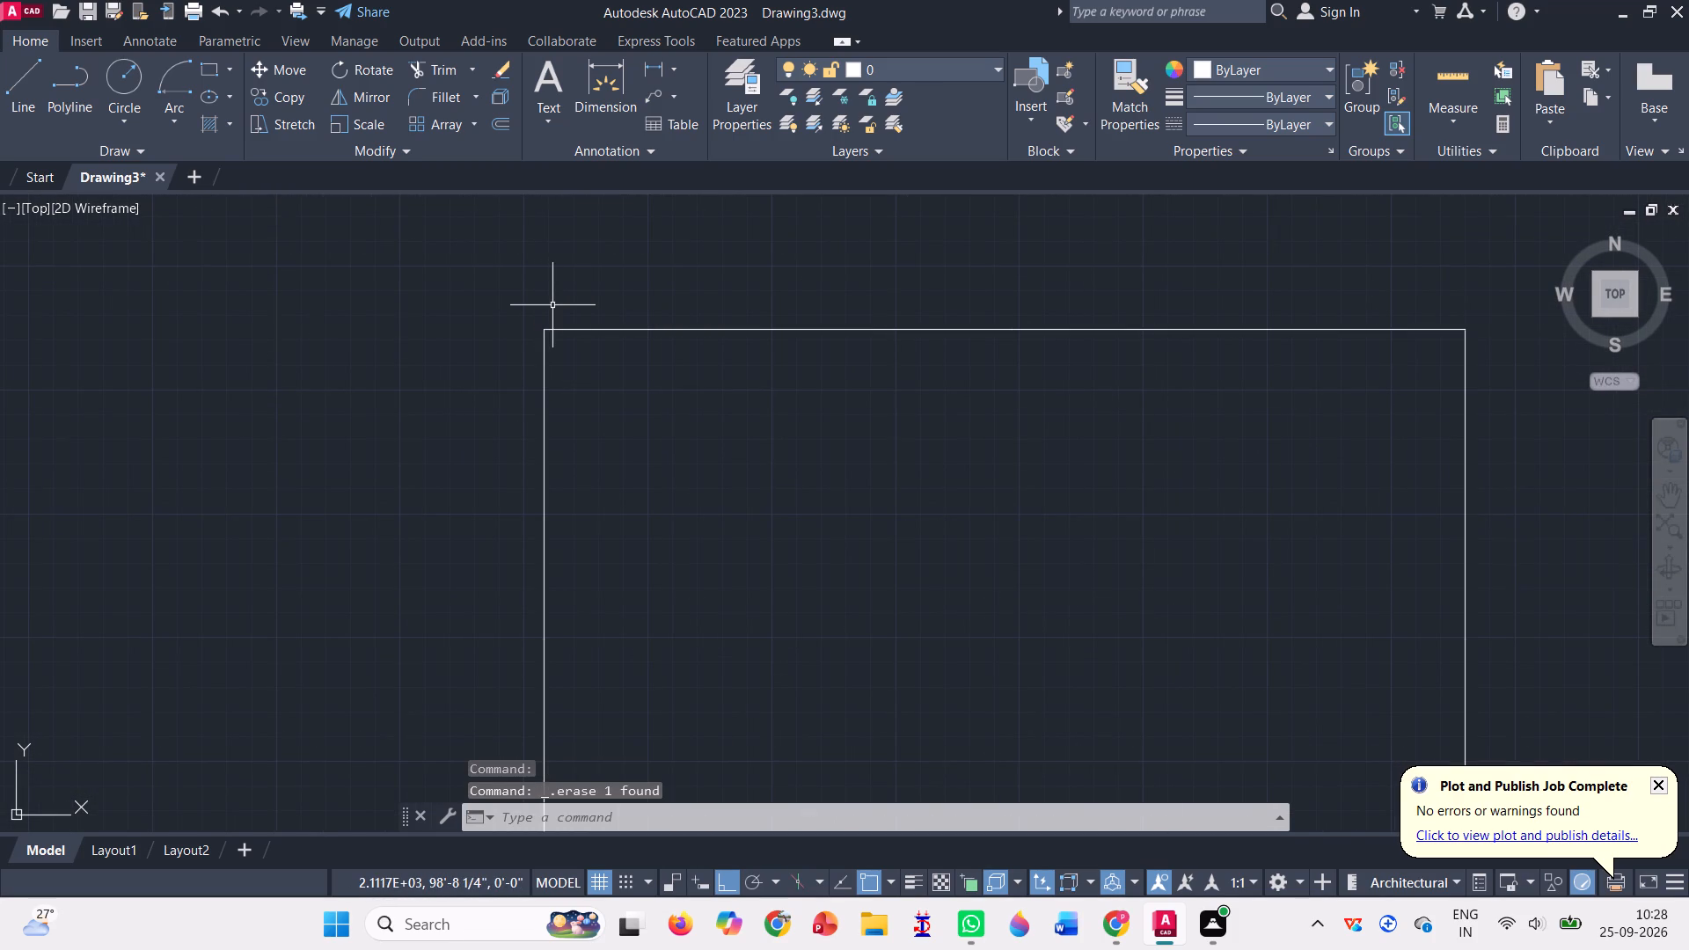
Start a line at the outline's northwest corner and draw its first segment 0'5" north.
{"action": "left_click", "coordinate": [24, 87]}
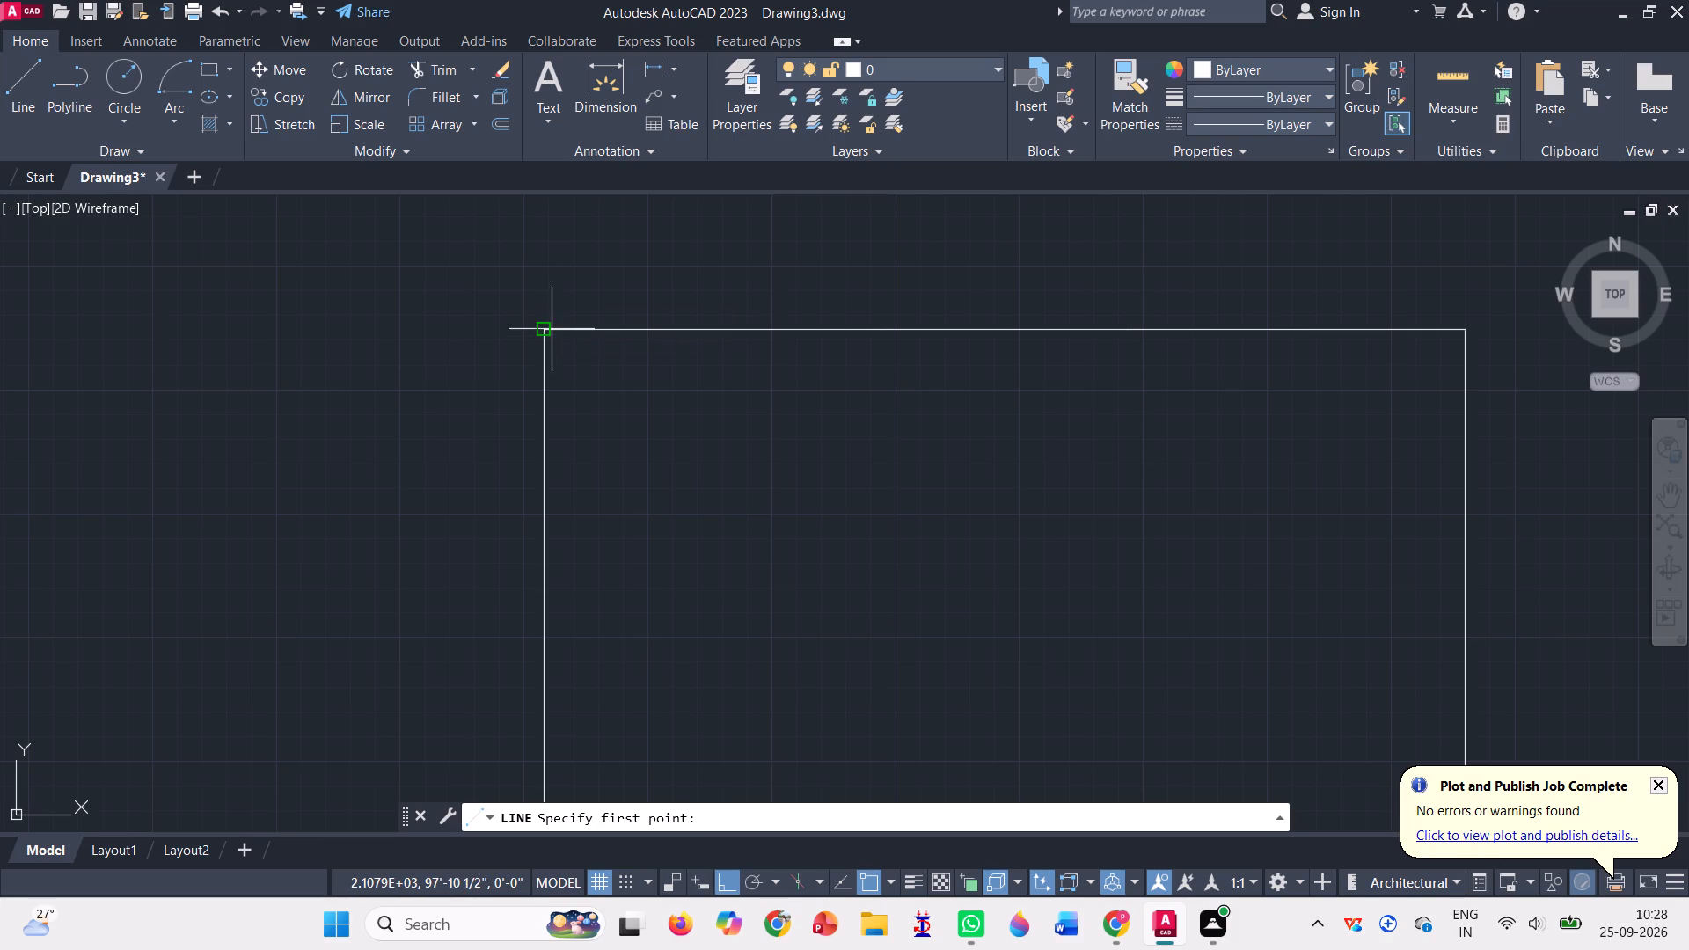
{"action": "left_click", "coordinate": [548, 332]}
{"action": "type", "text": "0.5'"}
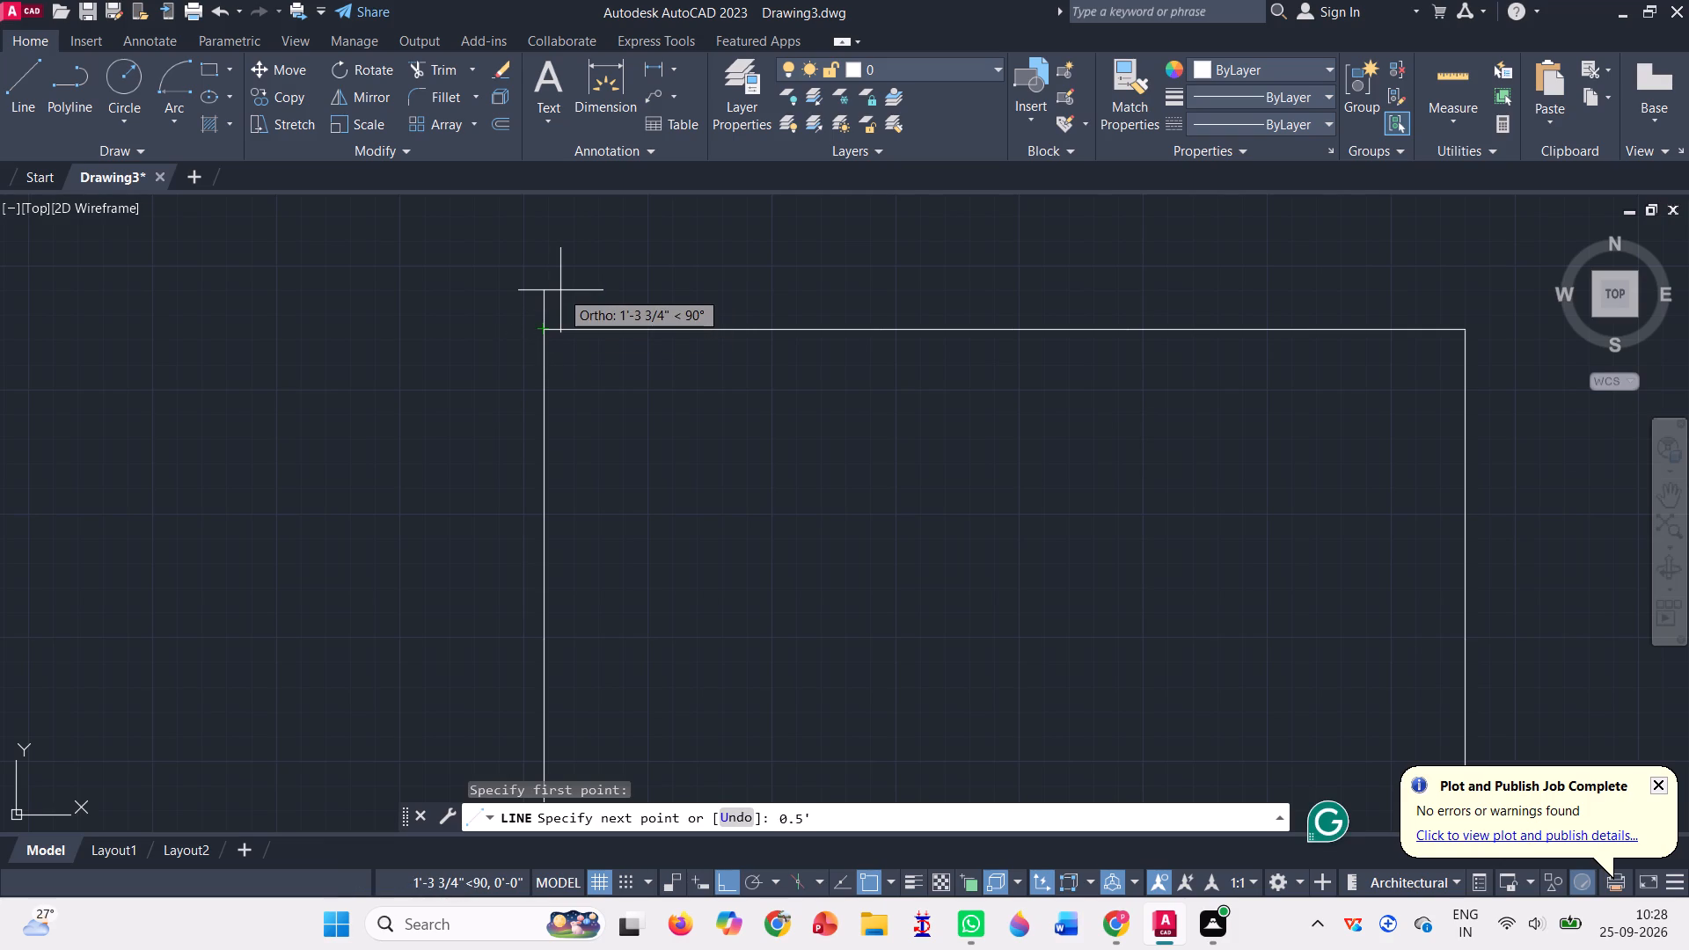
{"action": "key", "text": "BackSpace"}
{"action": "key", "text": "BackSpace"}
{"action": "key", "text": "BackSpace"}
{"action": "key", "text": "shift+quotedbl"}
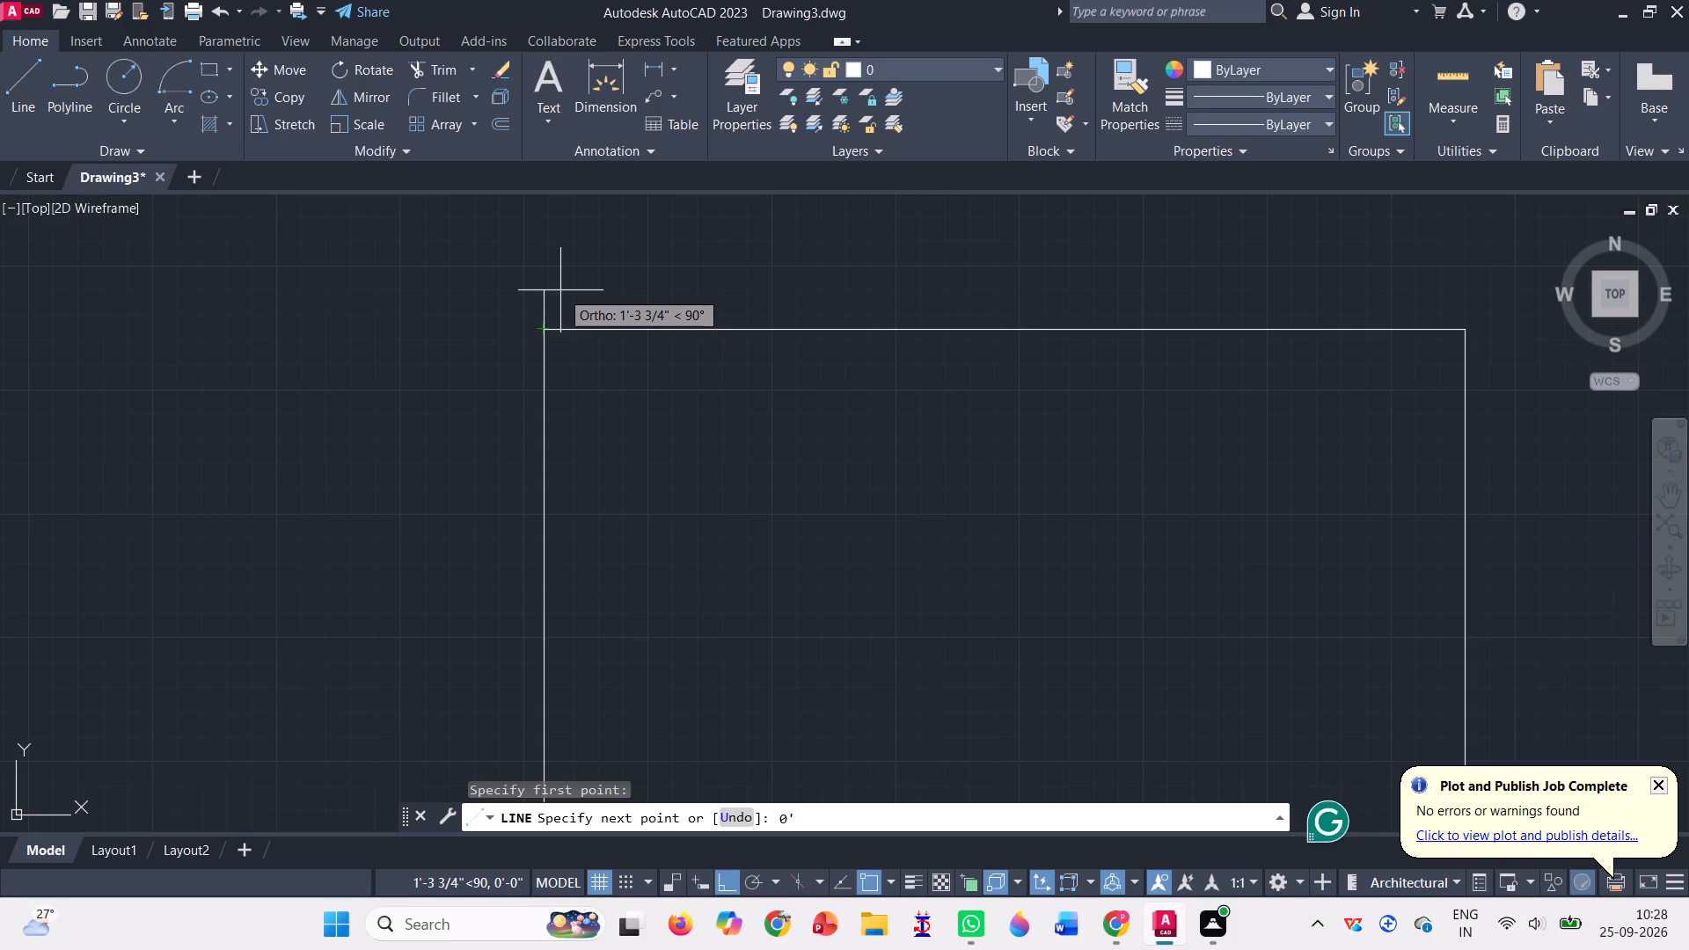
{"action": "type", "text": "5\""}
{"action": "key", "text": "Return"}
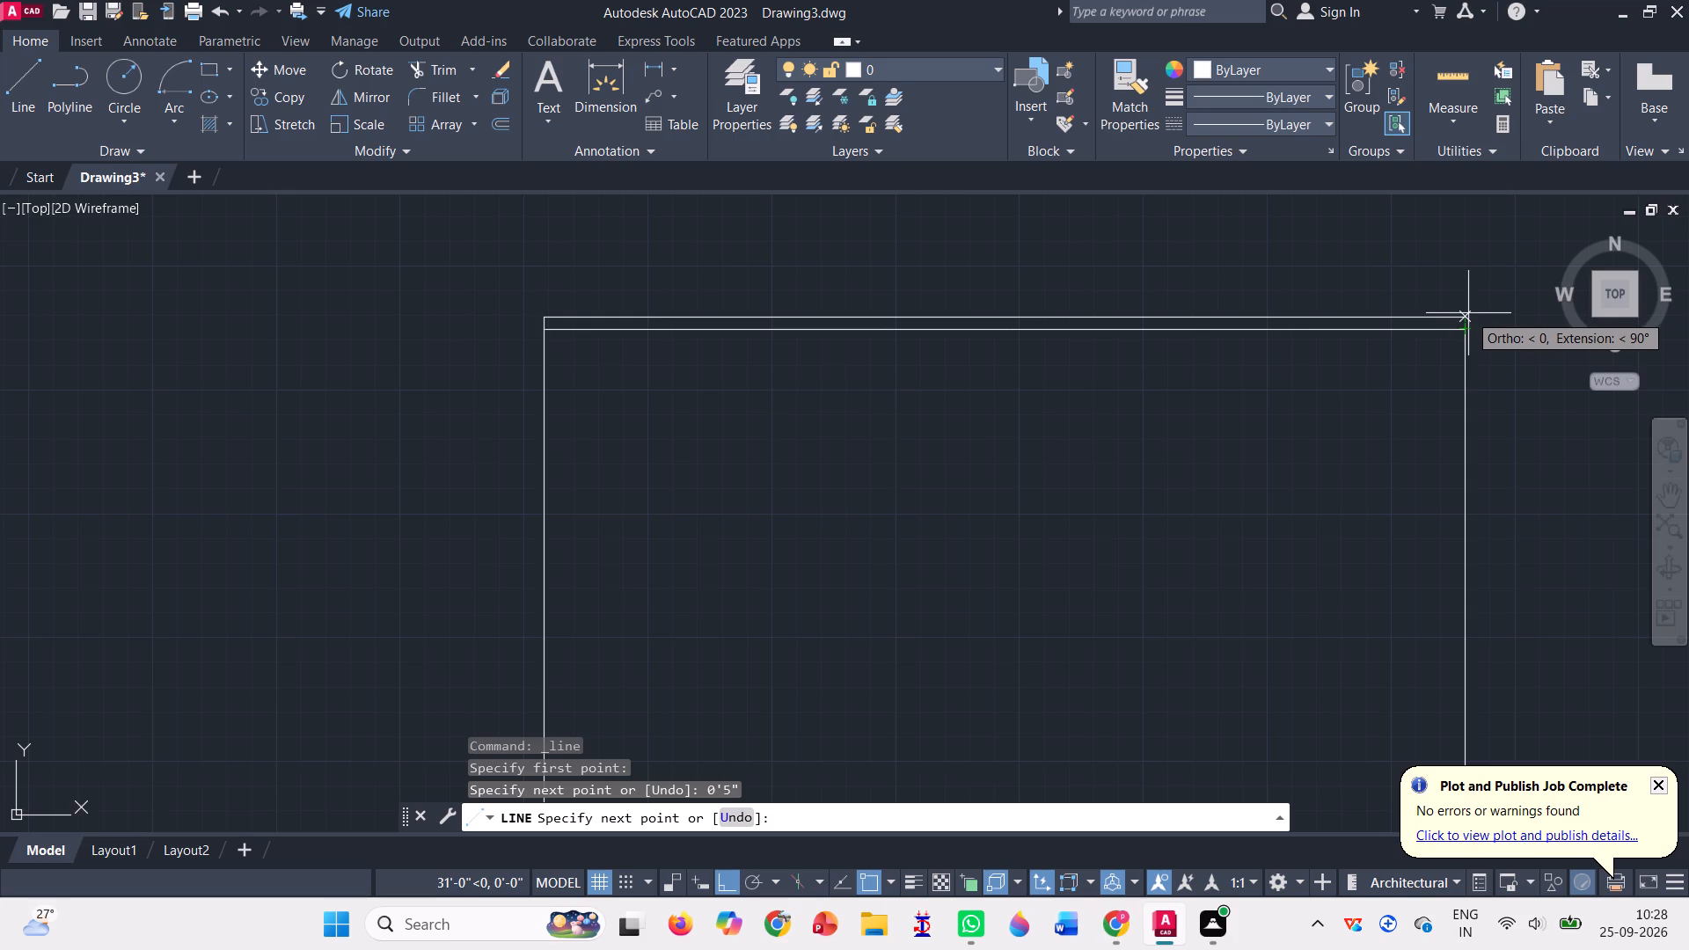
Run the outer line east until aligned with the outline's east side, and add a 0'5" segment in the same direction.
{"action": "scroll", "coordinate": [1466, 313], "scroll_direction": "down", "scroll_amount": 1}
{"action": "scroll", "coordinate": [1466, 315], "scroll_direction": "up", "scroll_amount": 4}
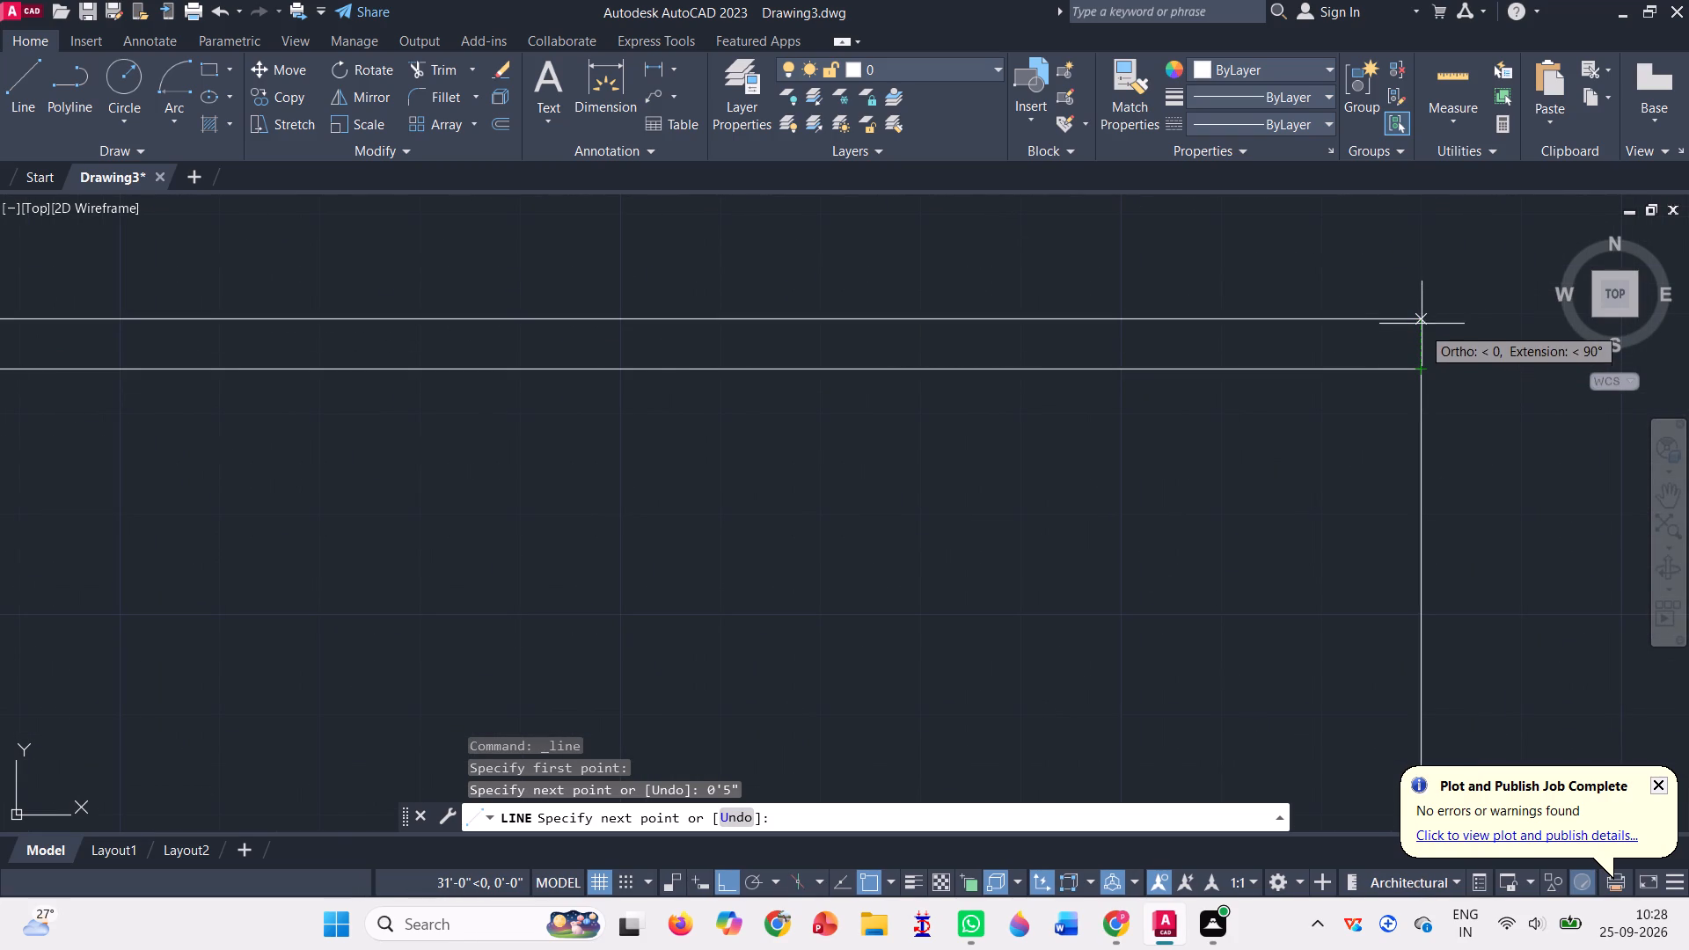
{"action": "left_click", "coordinate": [1422, 316]}
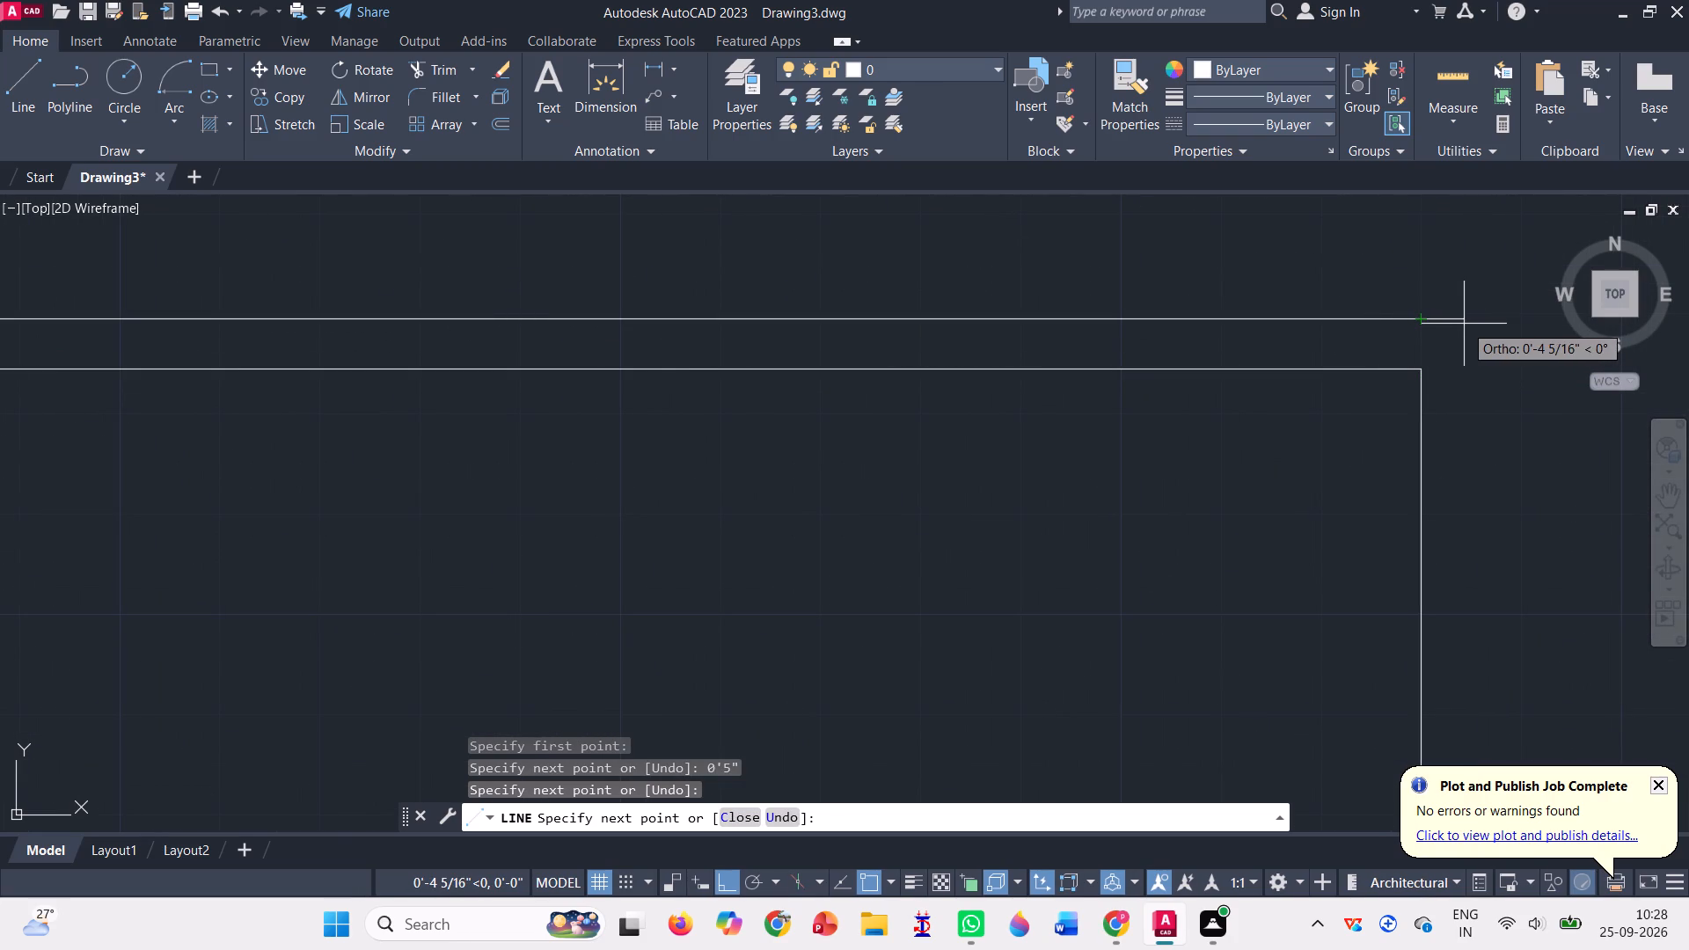
{"action": "type", "text": "0'"}
{"action": "type", "text": "5\""}
{"action": "key", "text": "Return"}
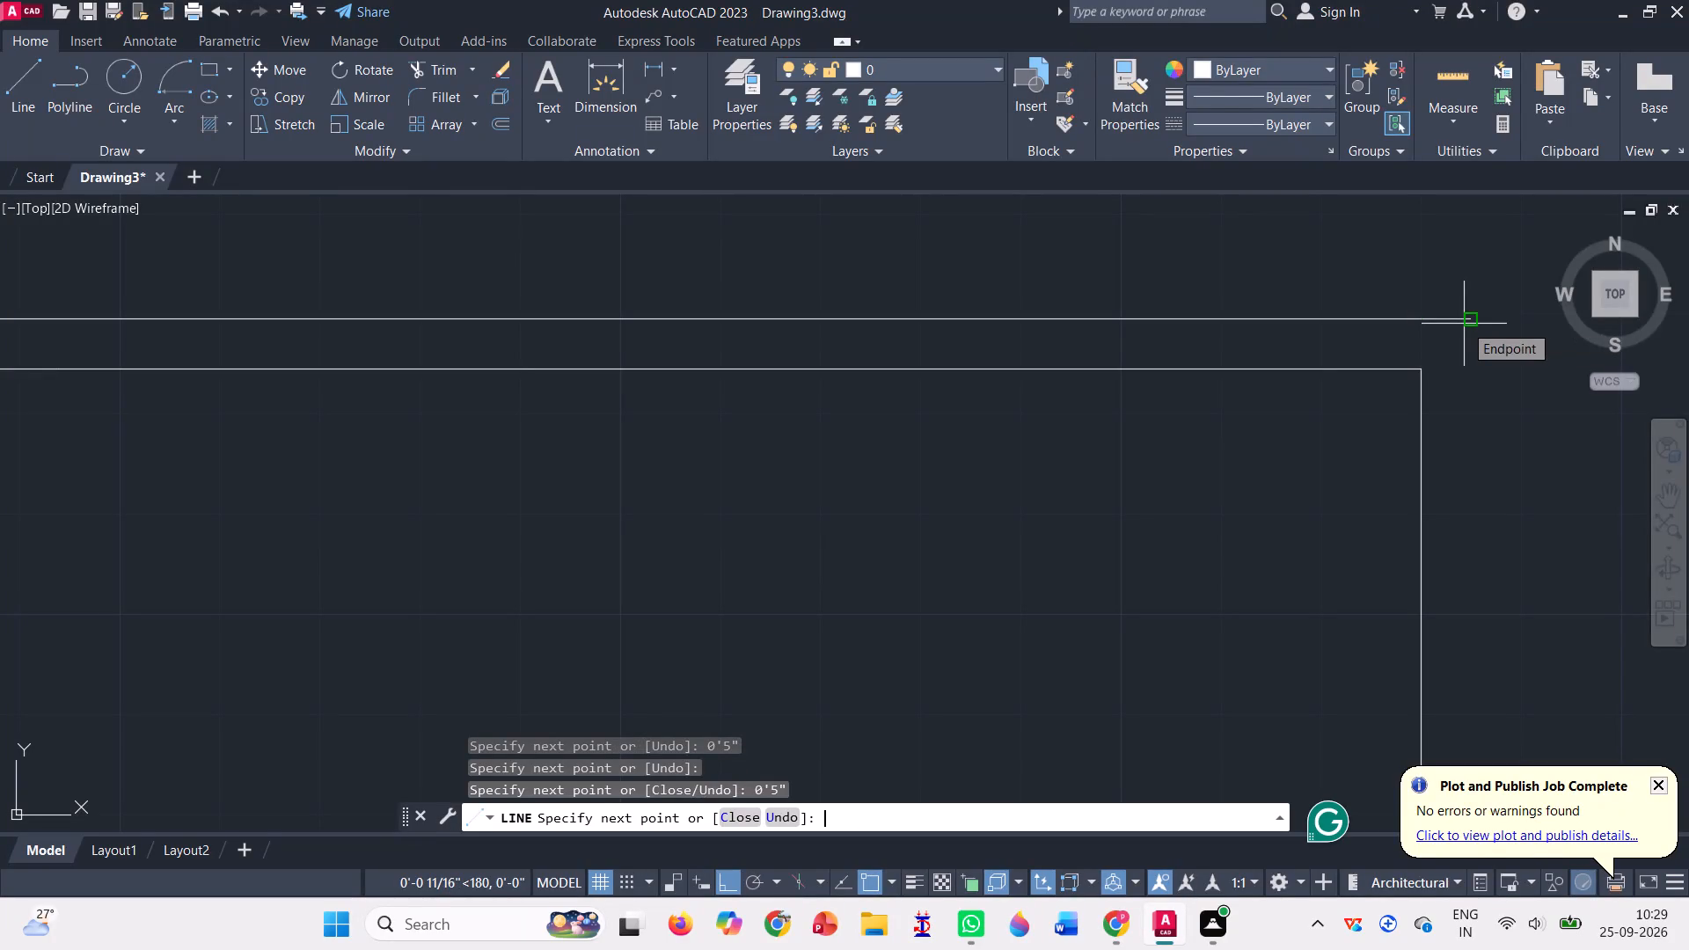
Run the outer line south until aligned with the outline's south side, and add a 0'5" segment in the same direction.
{"action": "scroll", "coordinate": [1464, 324], "scroll_direction": "down", "scroll_amount": 2}
{"action": "scroll", "coordinate": [1448, 332], "scroll_direction": "up", "scroll_amount": 1}
{"action": "scroll", "coordinate": [1303, 358], "scroll_direction": "down", "scroll_amount": 1}
{"action": "scroll", "coordinate": [1027, 398], "scroll_direction": "down", "scroll_amount": 2}
{"action": "scroll", "coordinate": [1069, 495], "scroll_direction": "down", "scroll_amount": 1}
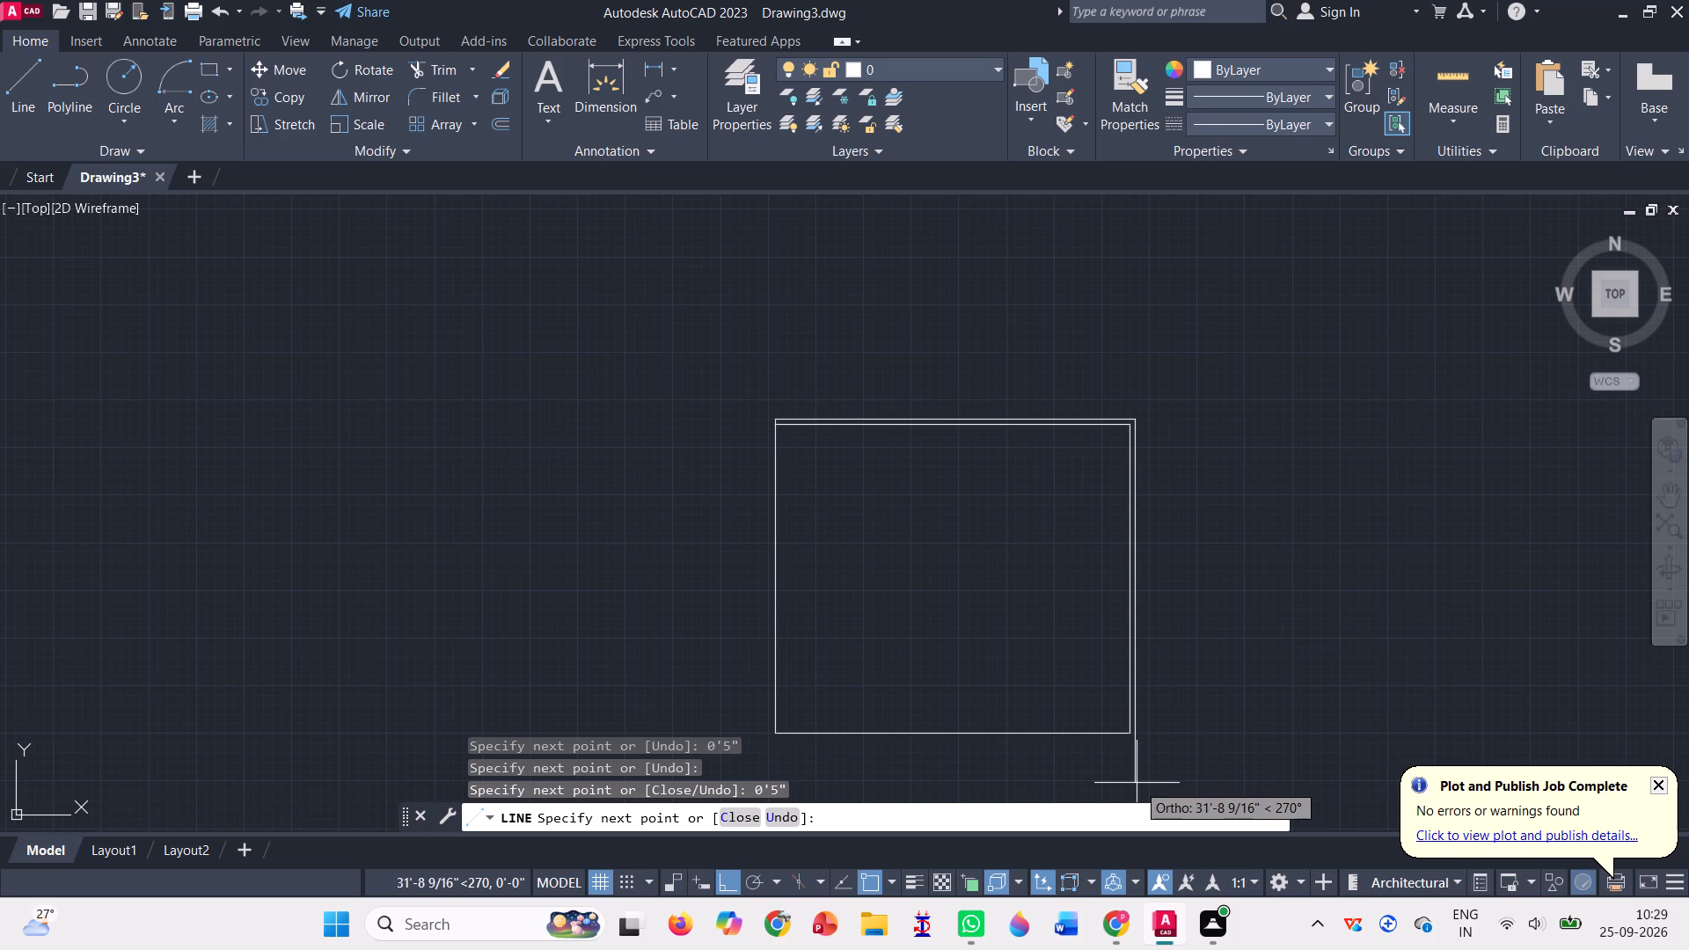
{"action": "scroll", "coordinate": [1137, 783], "scroll_direction": "up", "scroll_amount": 3}
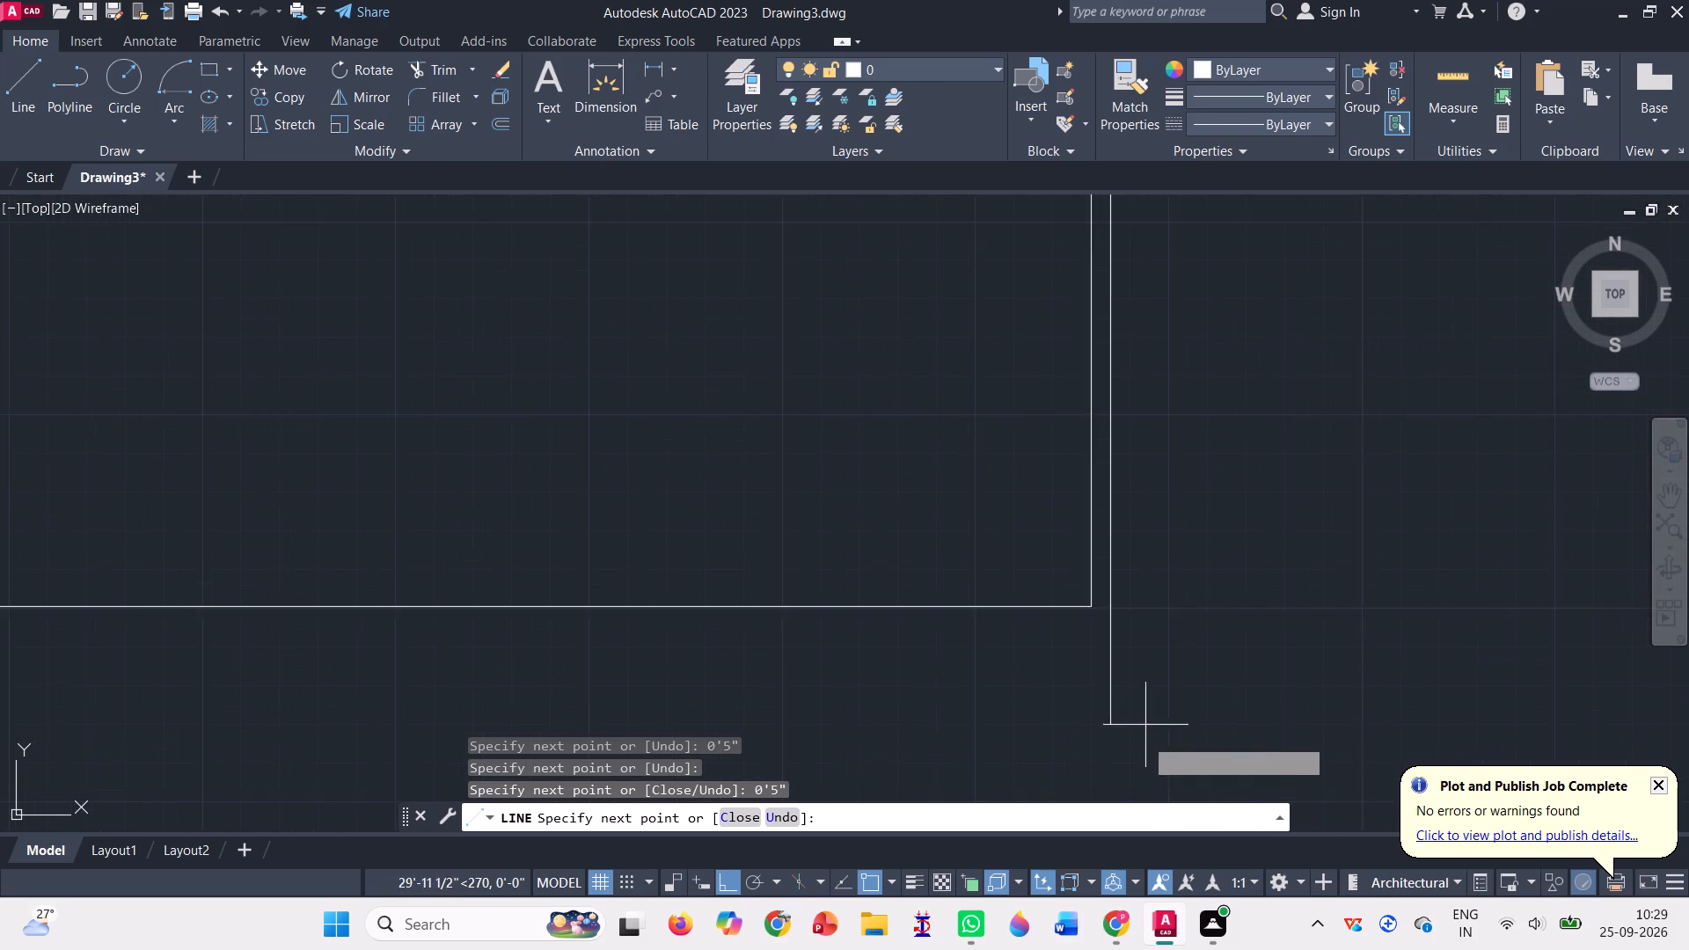
{"action": "scroll", "coordinate": [1150, 706], "scroll_direction": "up", "scroll_amount": 3}
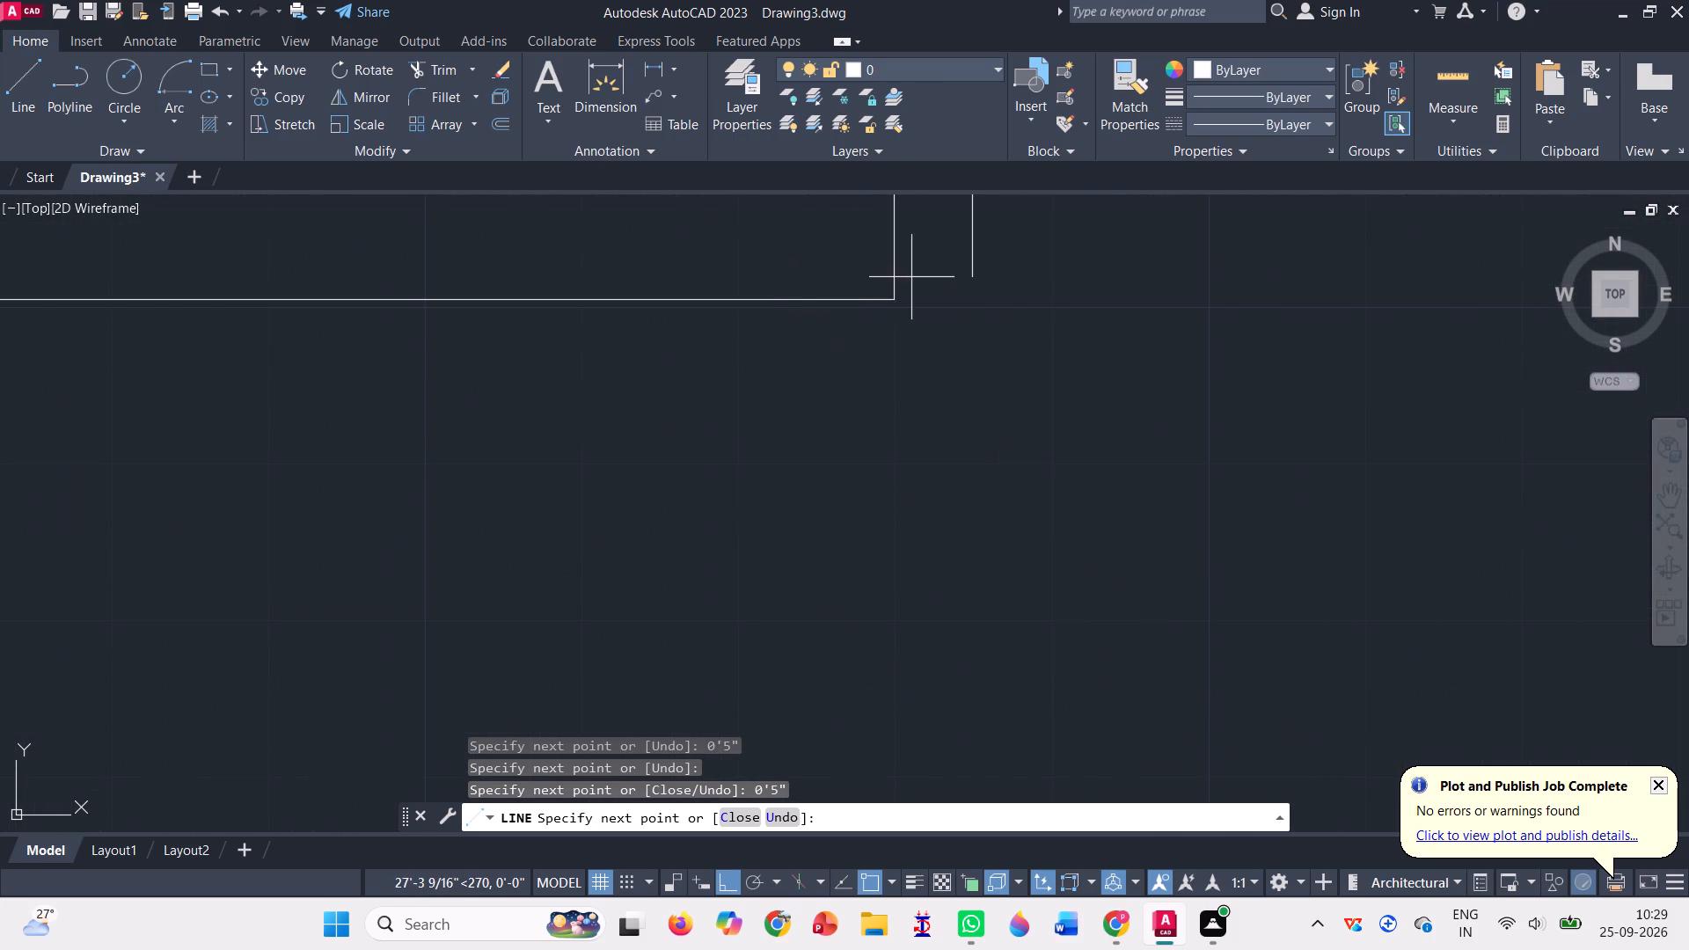
{"action": "left_click", "coordinate": [973, 300]}
{"action": "type", "text": "0'"}
{"action": "type", "text": "5\""}
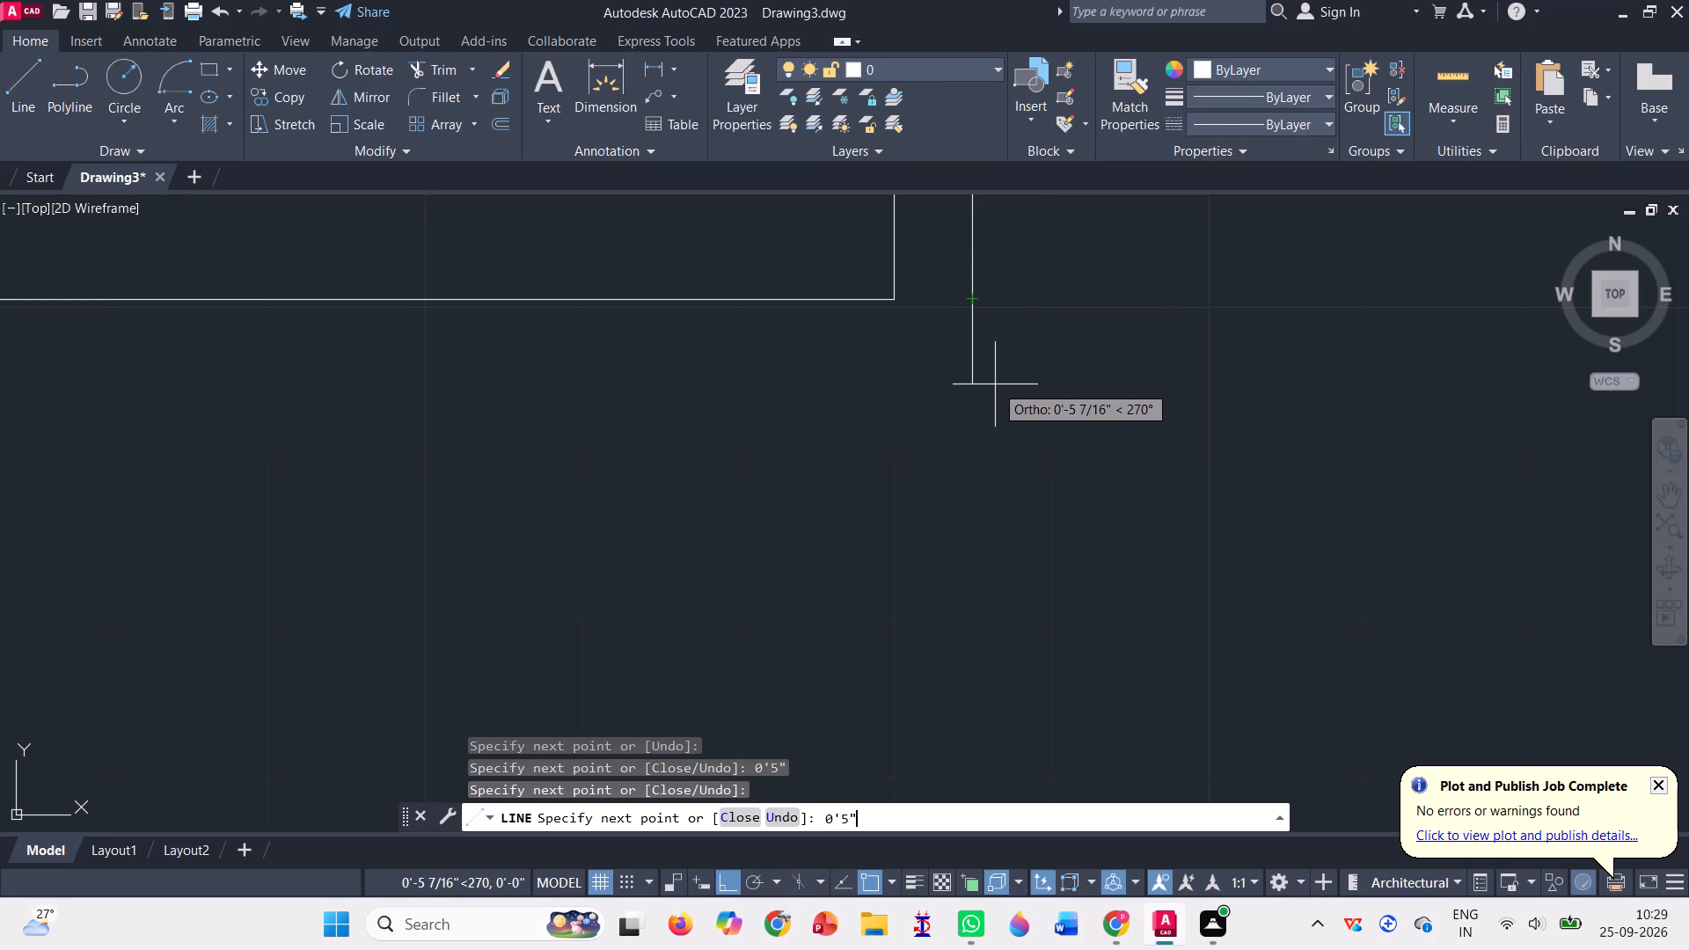
{"action": "key", "text": "Return"}
Run the outer line west below the south side toward the outline's southwest corner.
{"action": "scroll", "coordinate": [995, 384], "scroll_direction": "down", "scroll_amount": 2}
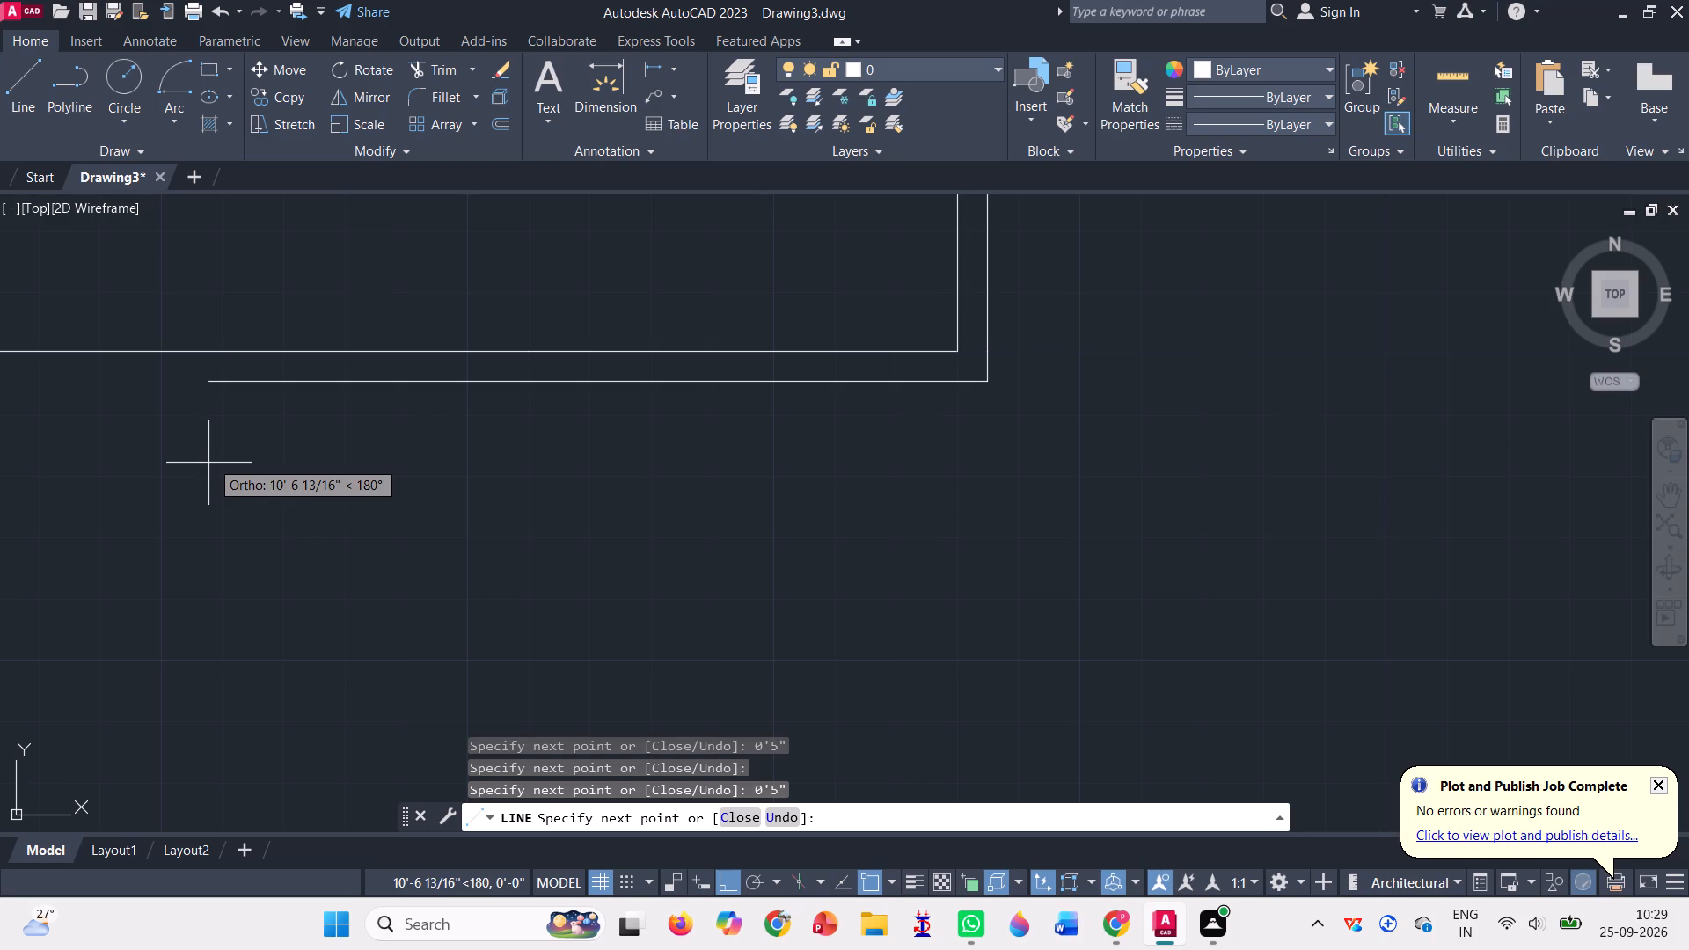
{"action": "scroll", "coordinate": [192, 487], "scroll_direction": "down", "scroll_amount": 2}
{"action": "scroll", "coordinate": [1261, 427], "scroll_direction": "down", "scroll_amount": 1}
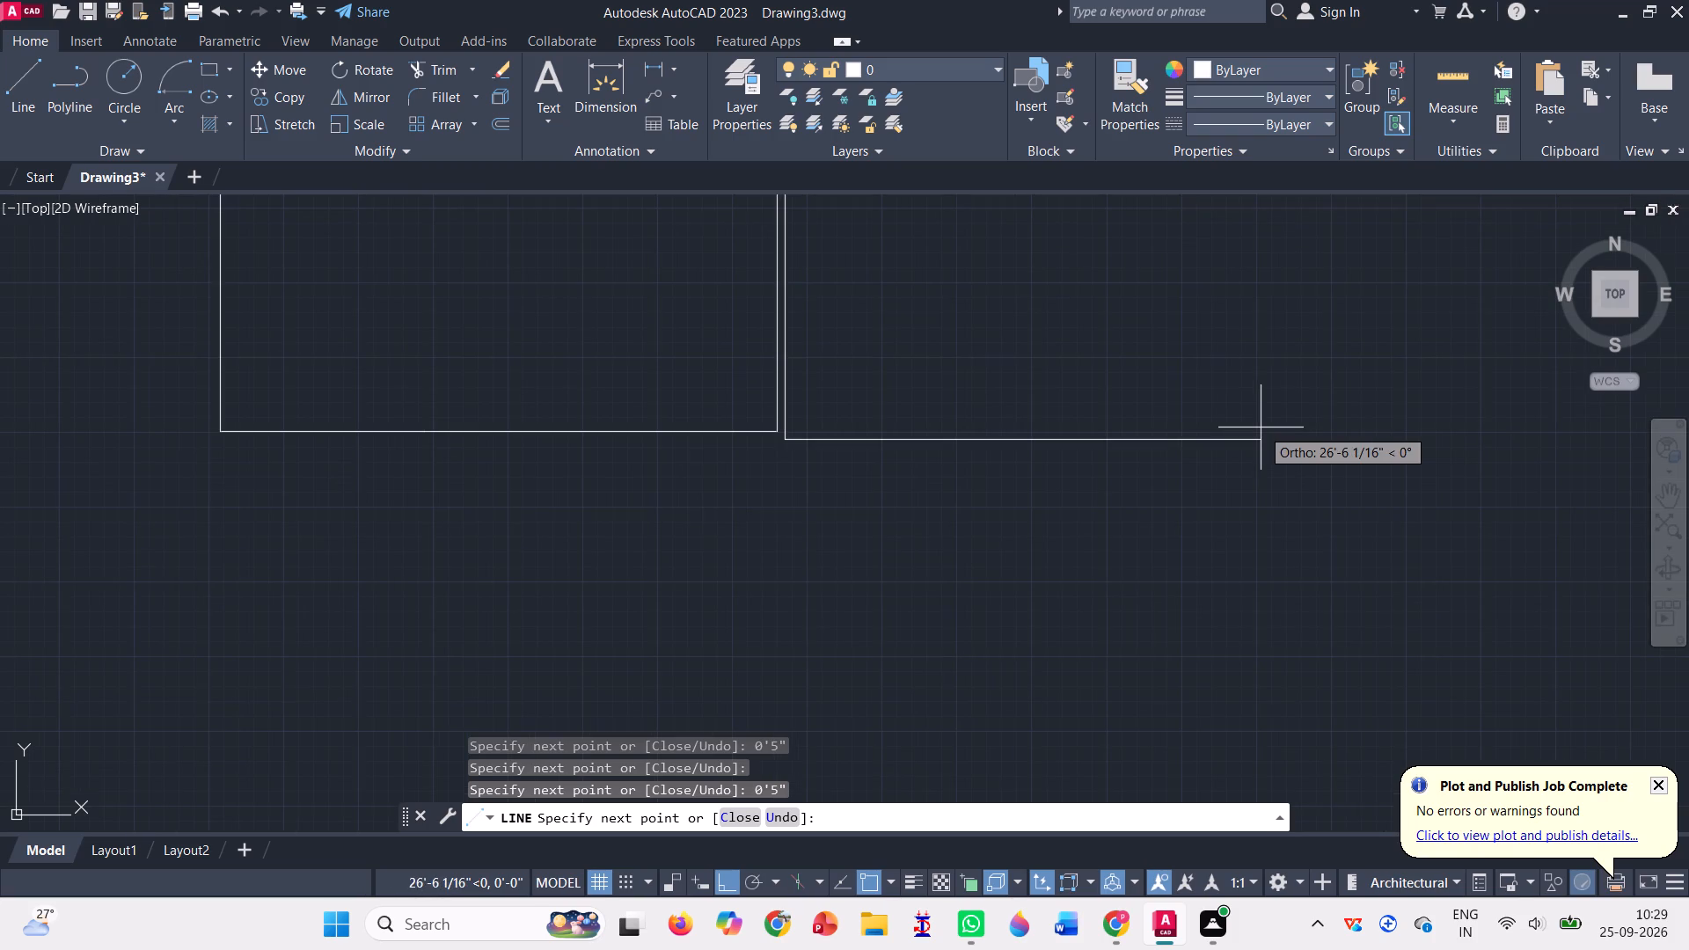
{"action": "scroll", "coordinate": [1261, 427], "scroll_direction": "down", "scroll_amount": 1}
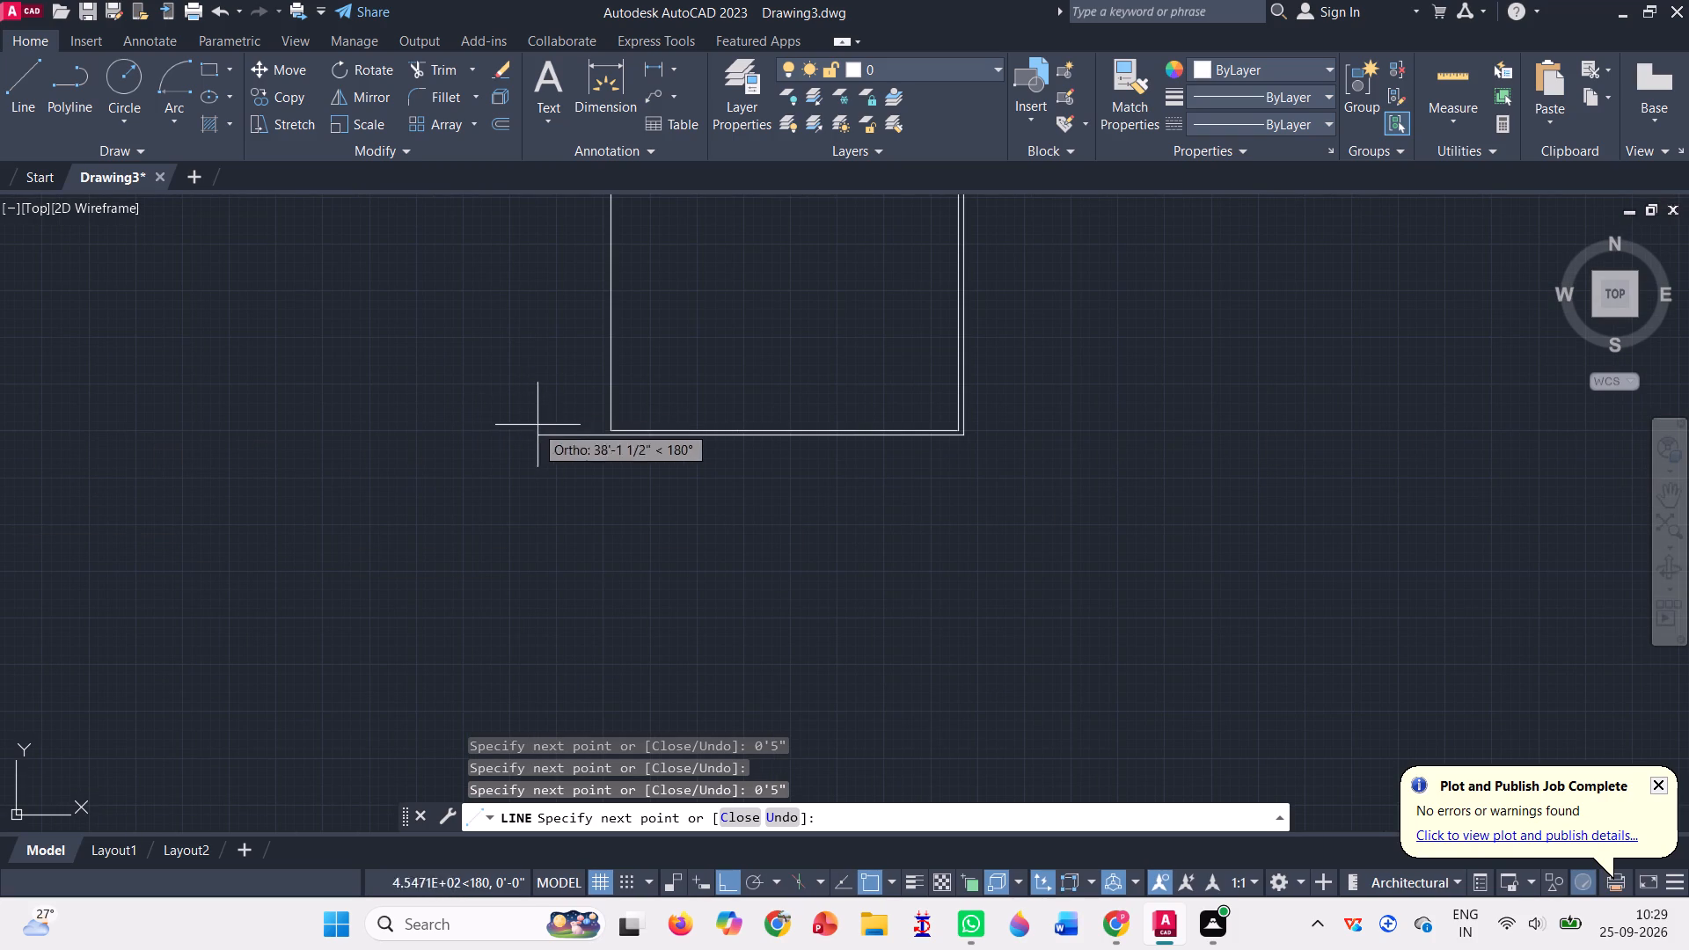
{"action": "scroll", "coordinate": [565, 435], "scroll_direction": "up", "scroll_amount": 2}
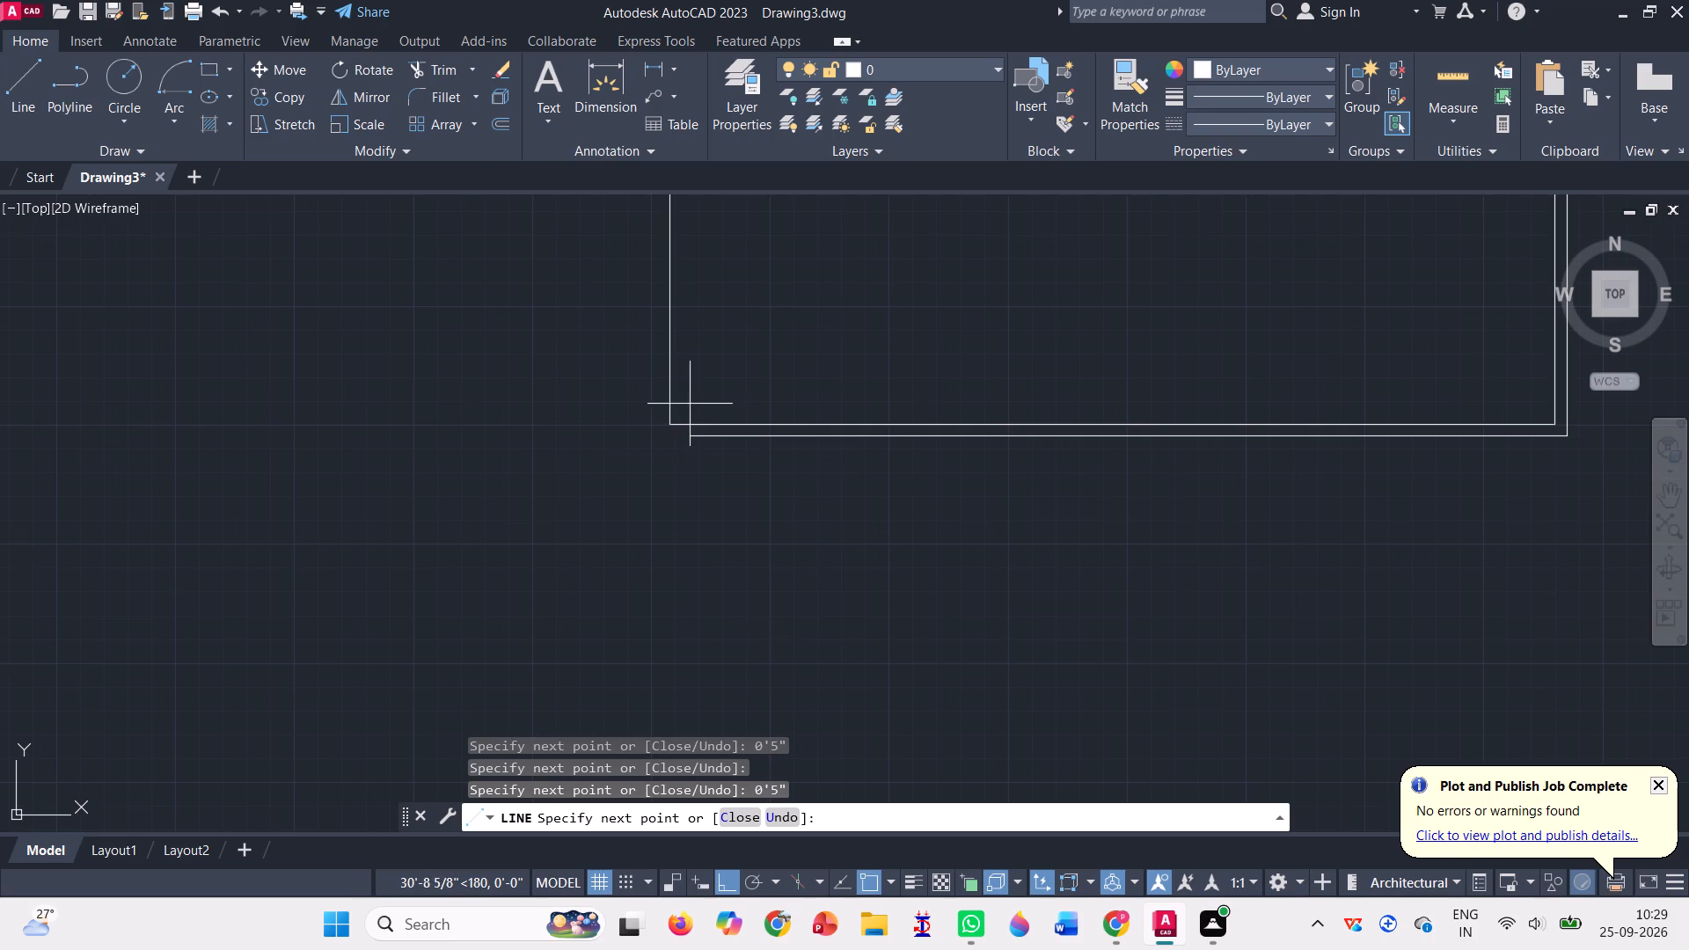
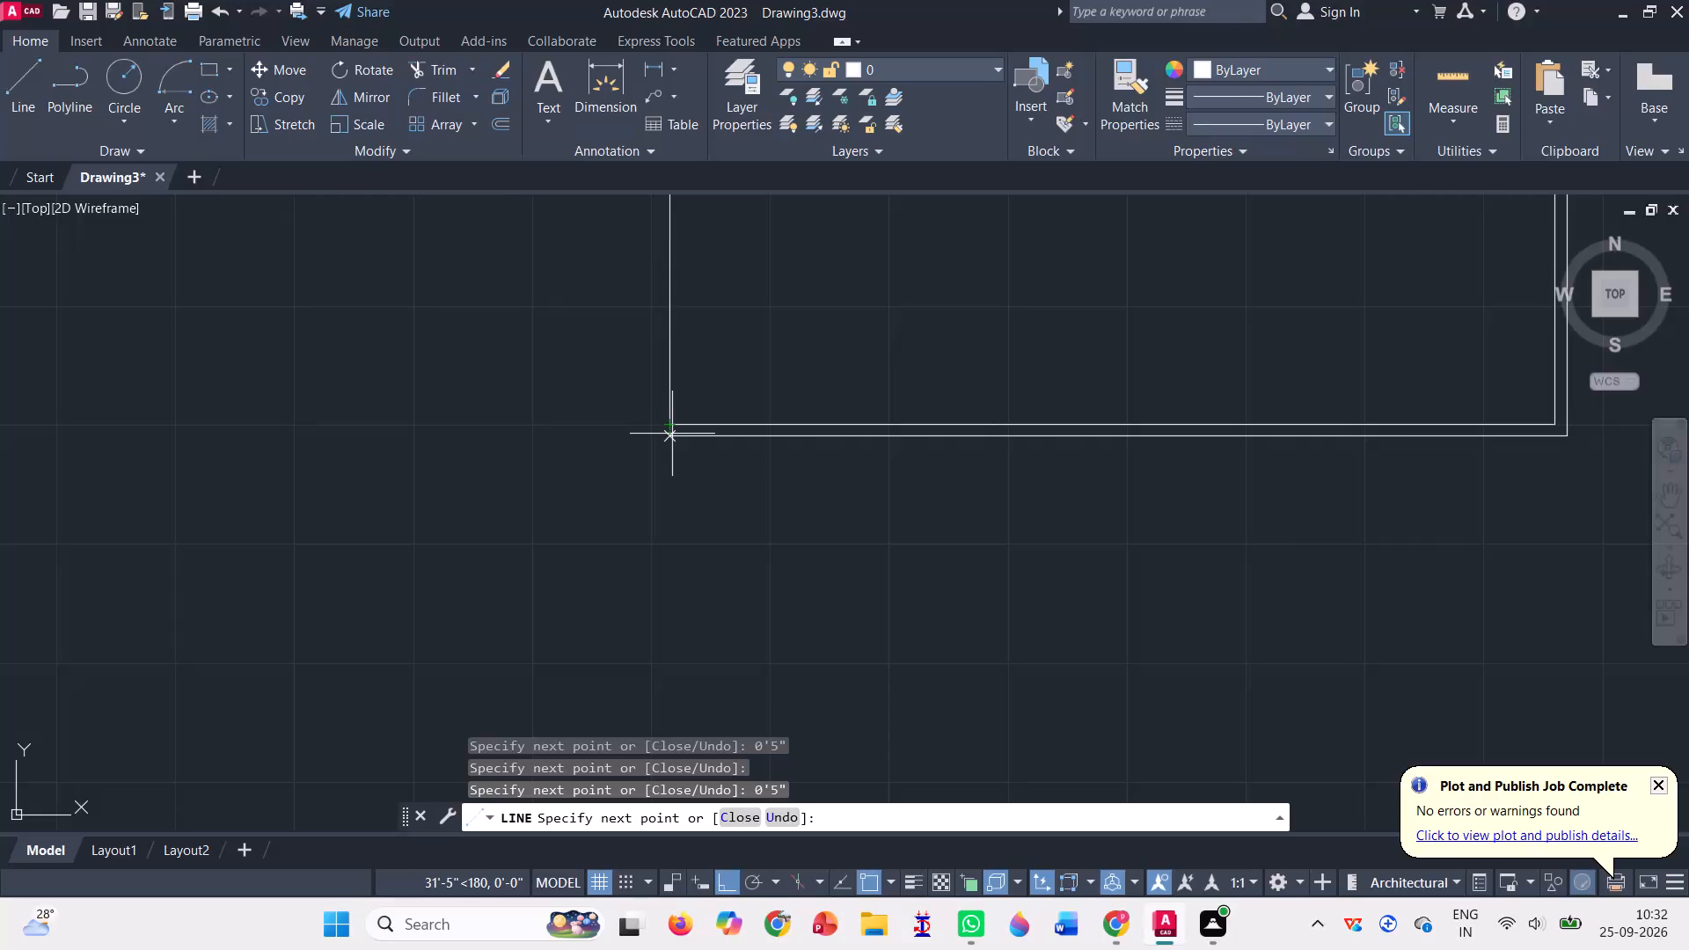
End the outer line's south run in line with the outline's west side, and add a 0'5" segment west.
{"action": "scroll", "coordinate": [672, 434], "scroll_direction": "up", "scroll_amount": 4}
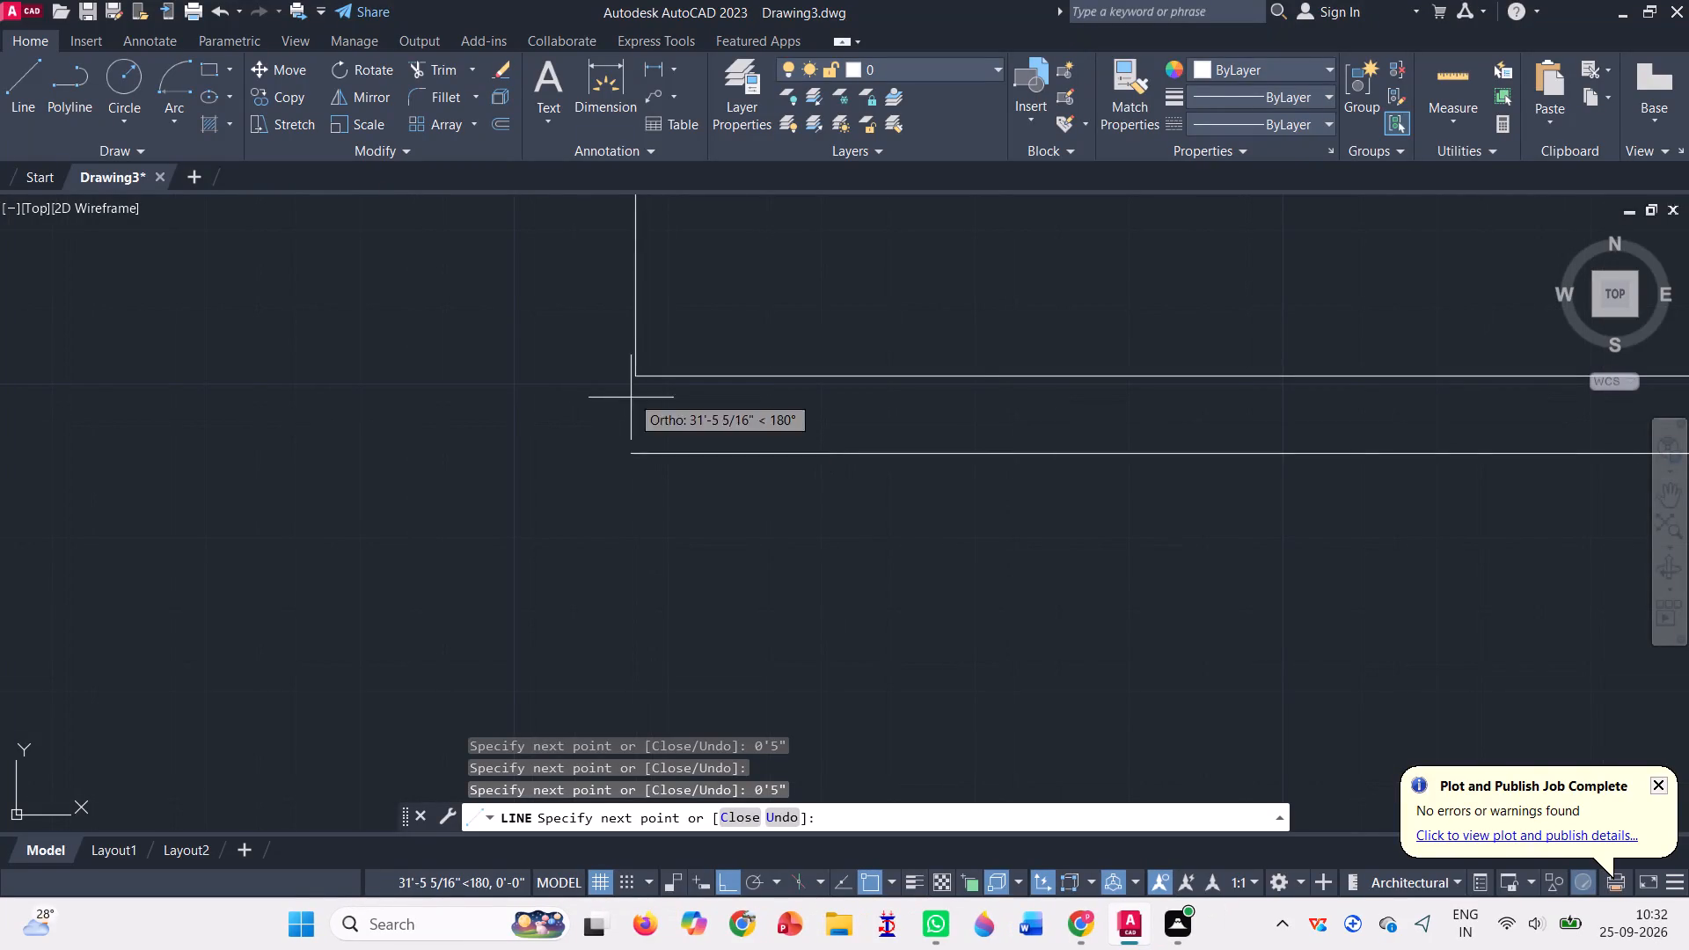
{"action": "left_click", "coordinate": [637, 454]}
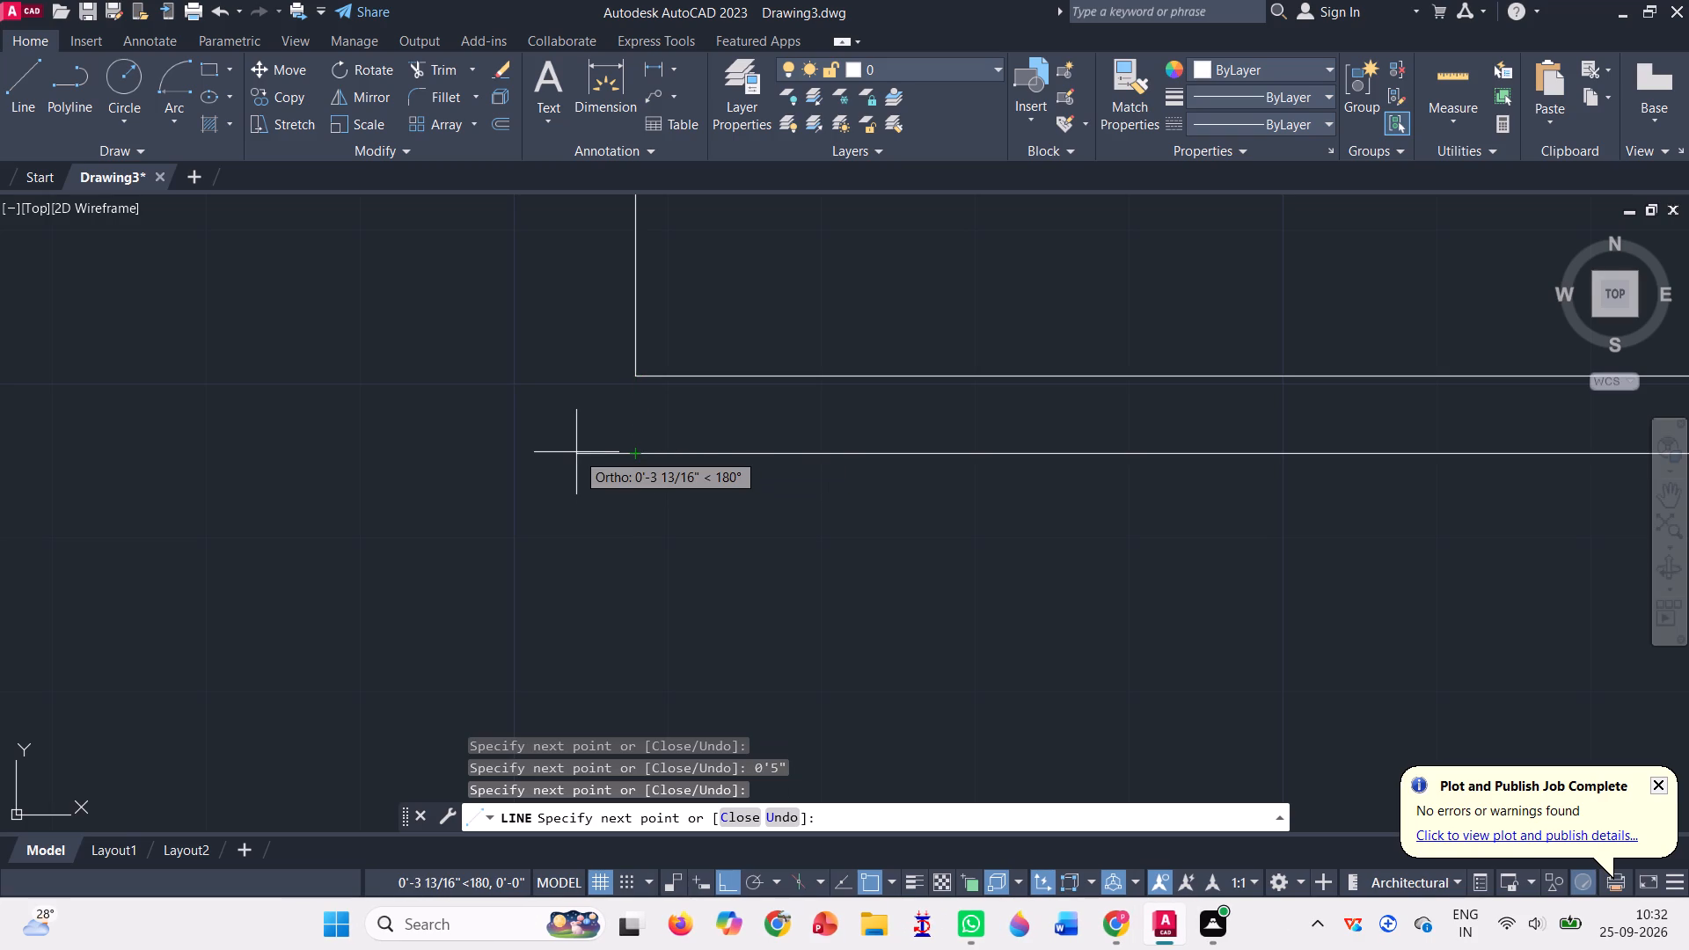
{"action": "key", "text": "0"}
{"action": "type", "text": "'5\""}
{"action": "key", "text": "Return"}
Run the outer line north until level with the outer north side, join it east to the starting corner, and end the line.
{"action": "scroll", "coordinate": [576, 452], "scroll_direction": "down", "scroll_amount": 4}
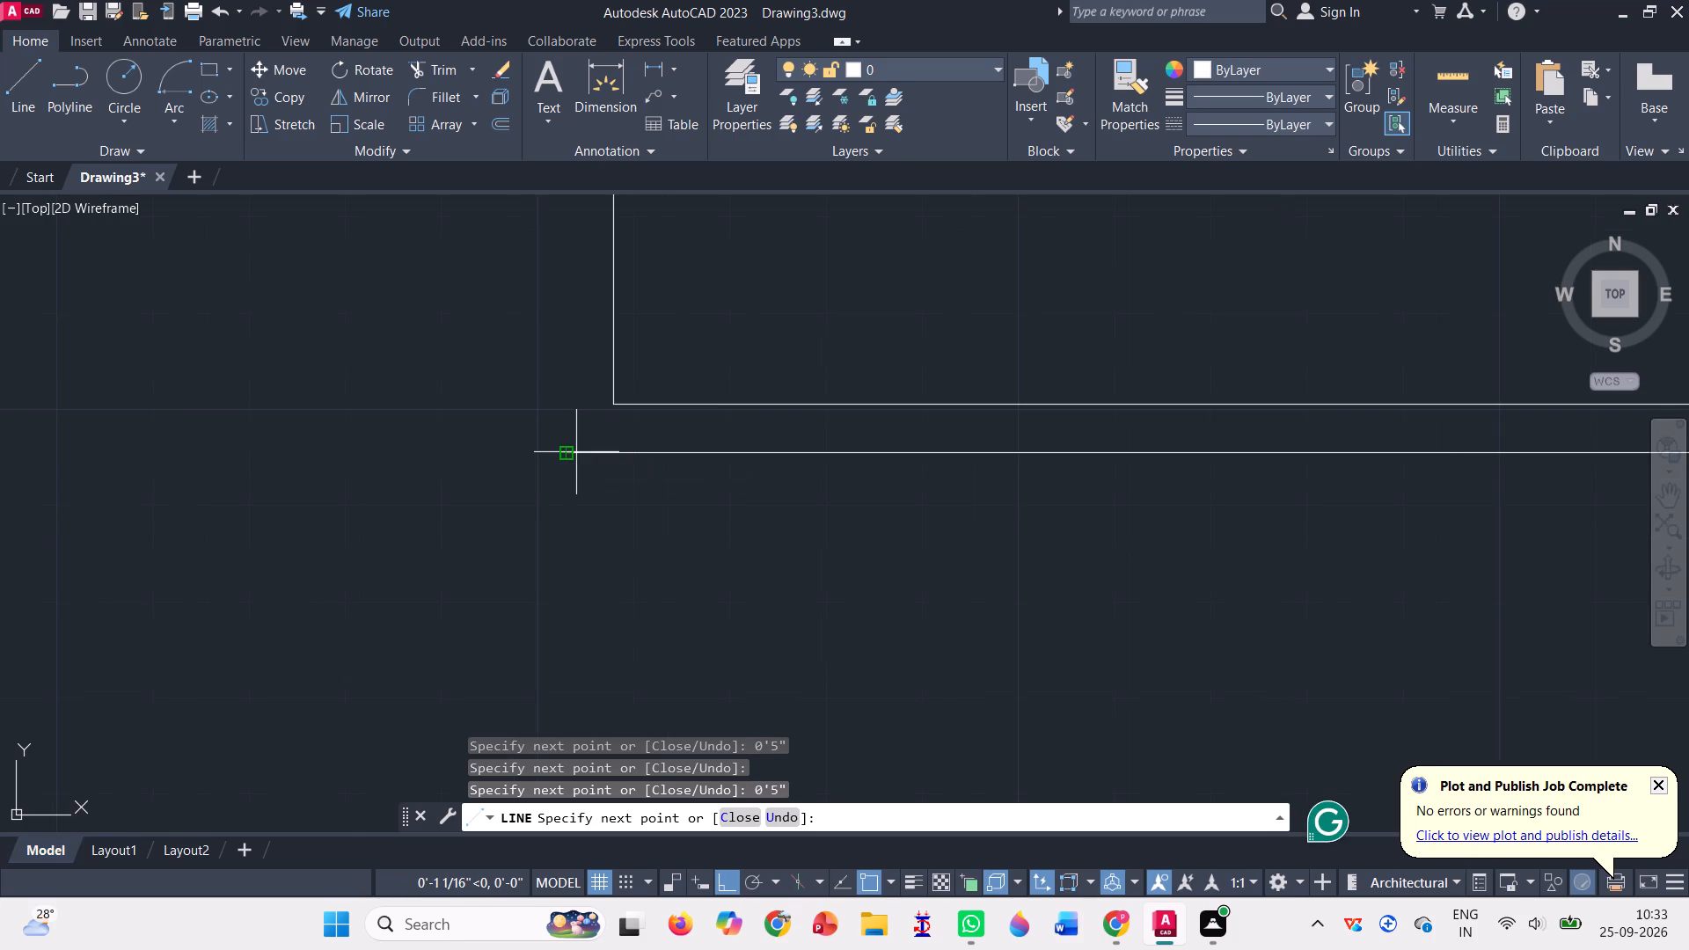
{"action": "scroll", "coordinate": [576, 465], "scroll_direction": "down", "scroll_amount": 3}
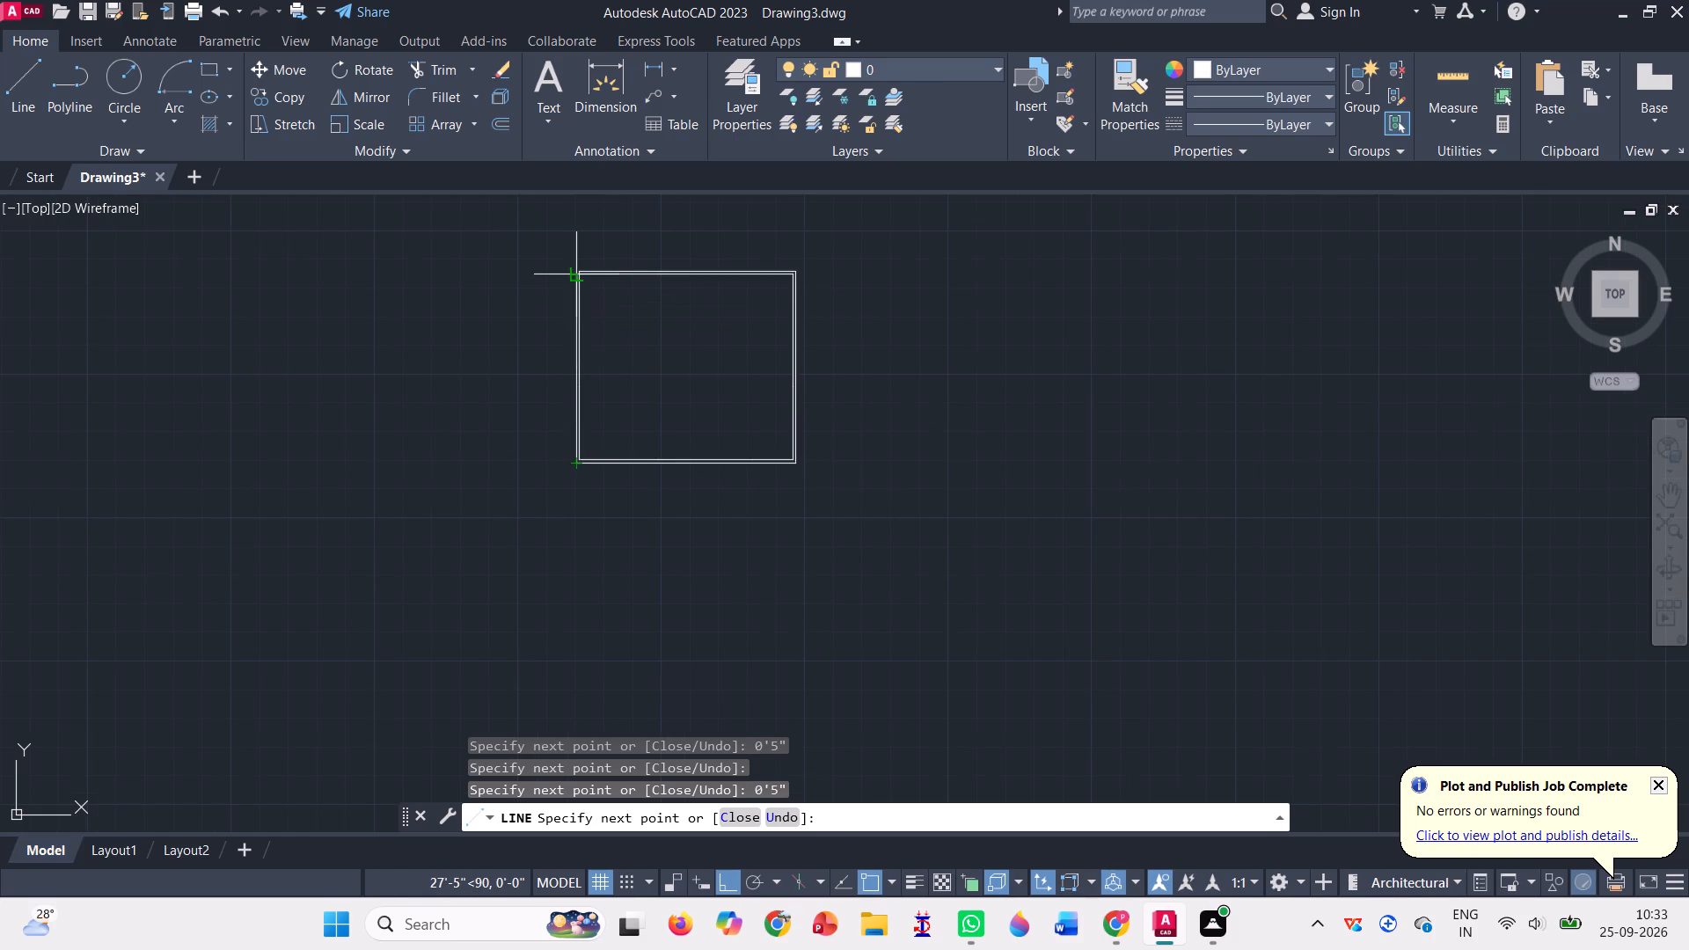
{"action": "scroll", "coordinate": [570, 278], "scroll_direction": "up", "scroll_amount": 4}
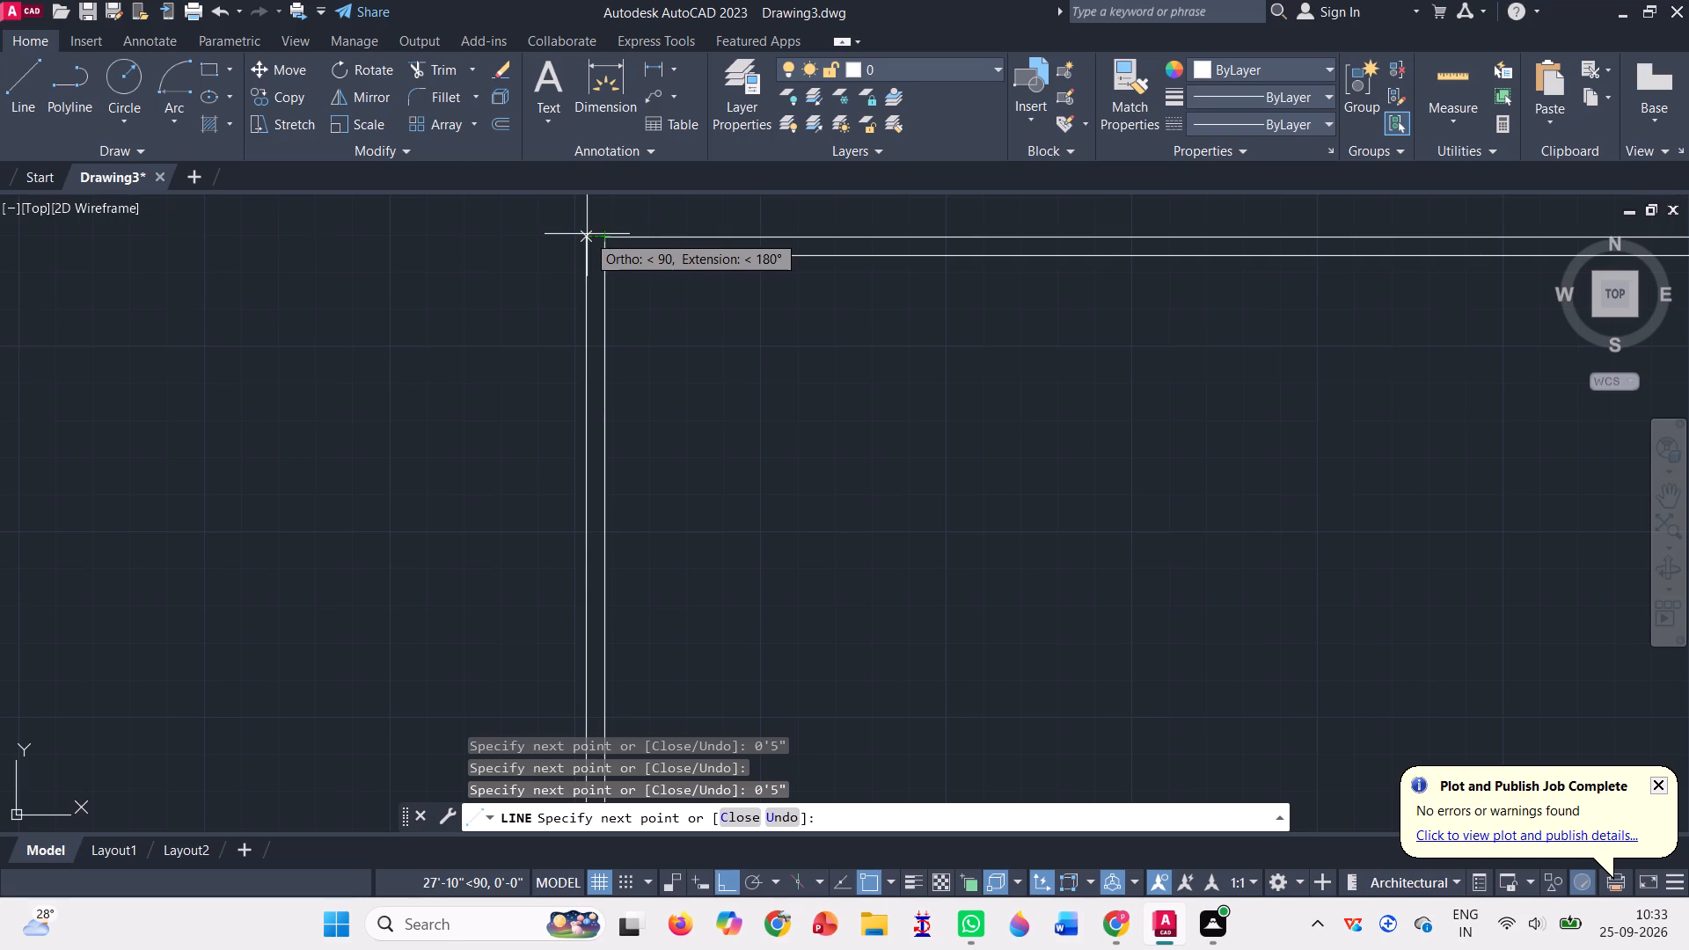
{"action": "left_click", "coordinate": [582, 237]}
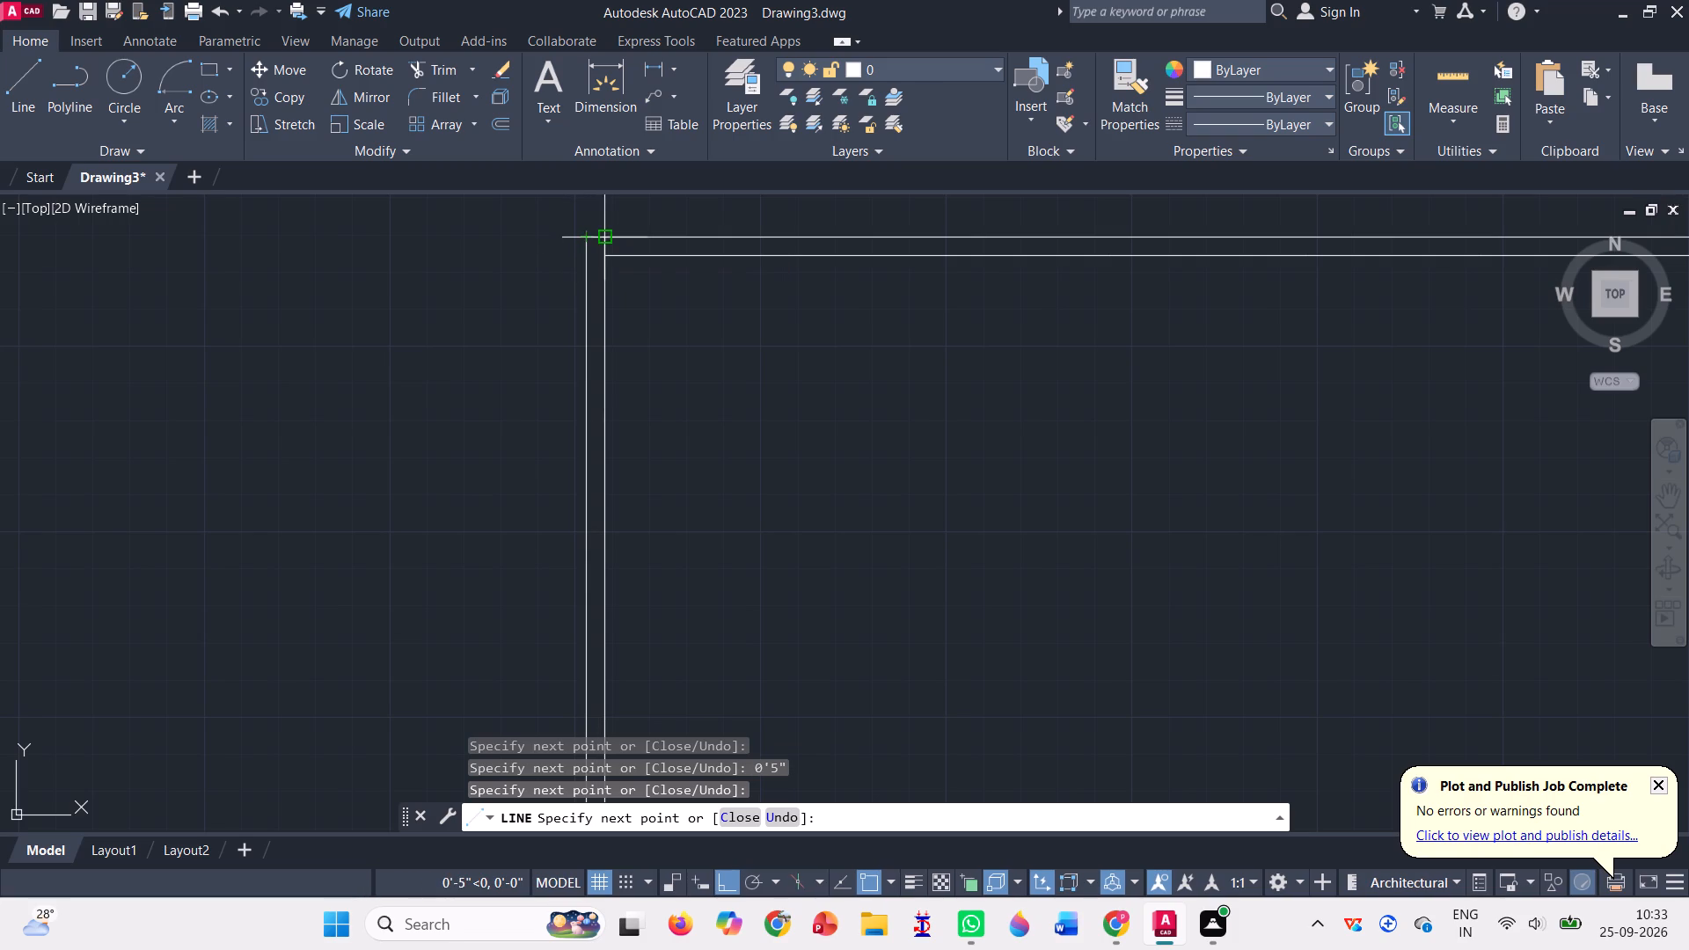
{"action": "left_click", "coordinate": [608, 234]}
{"action": "key", "text": "Escape"}
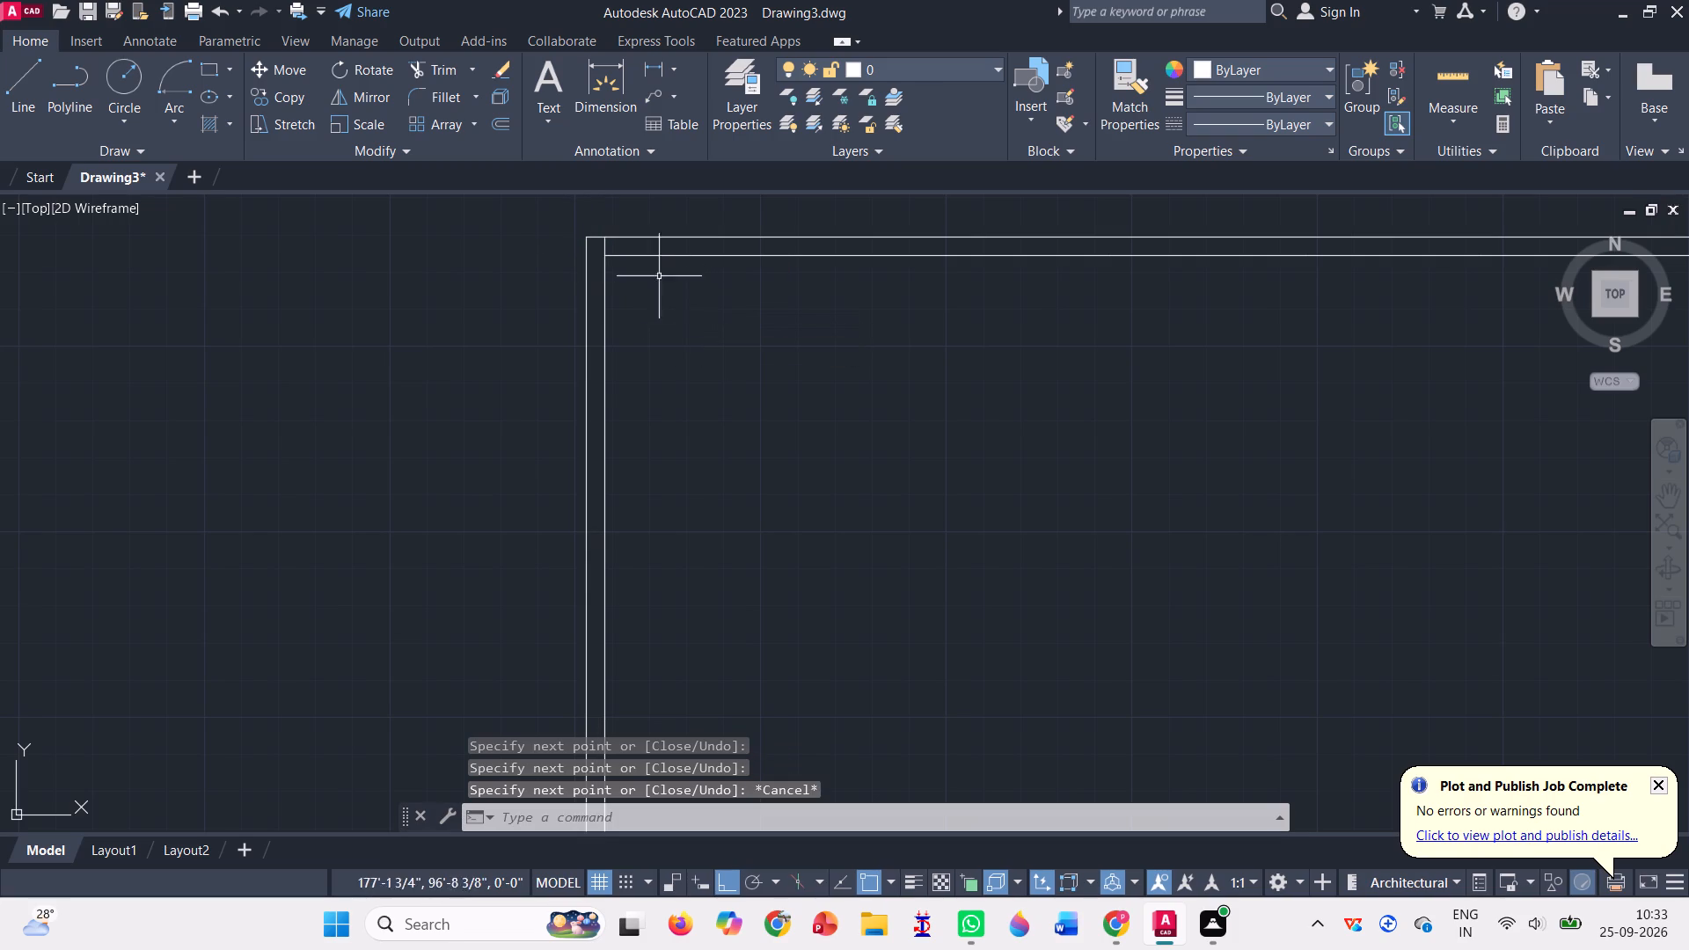
Trim the short 0'5" line between the inner and outer walls at the northwest corner.
{"action": "scroll", "coordinate": [650, 261], "scroll_direction": "up", "scroll_amount": 1}
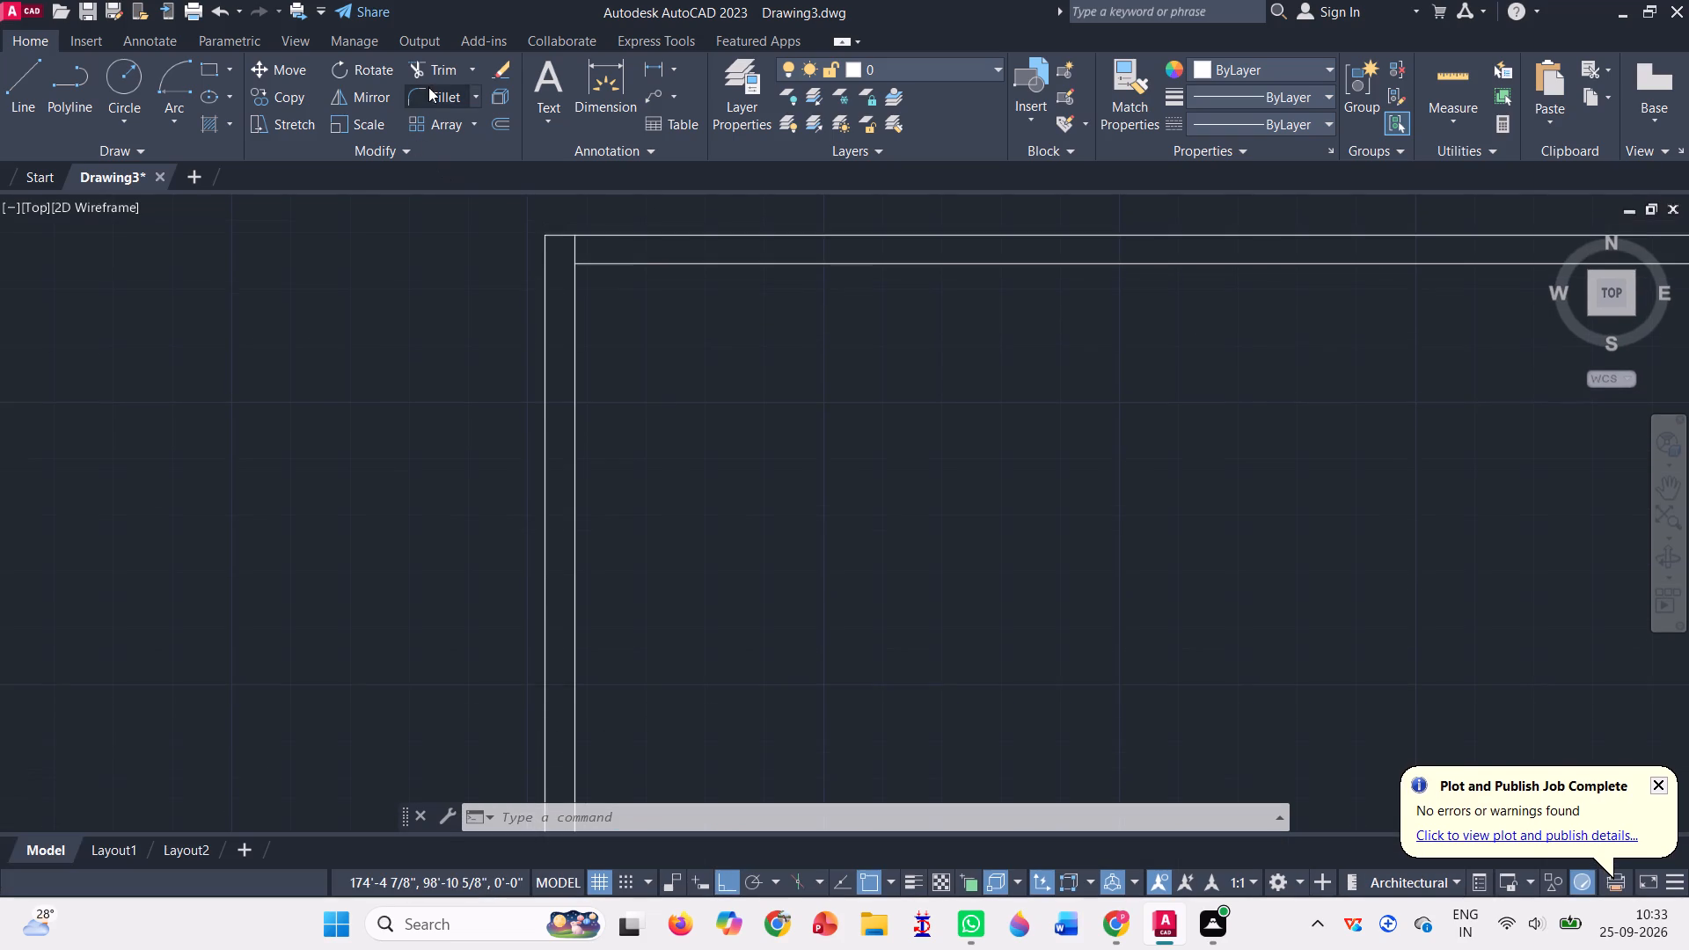
{"action": "left_click", "coordinate": [433, 62]}
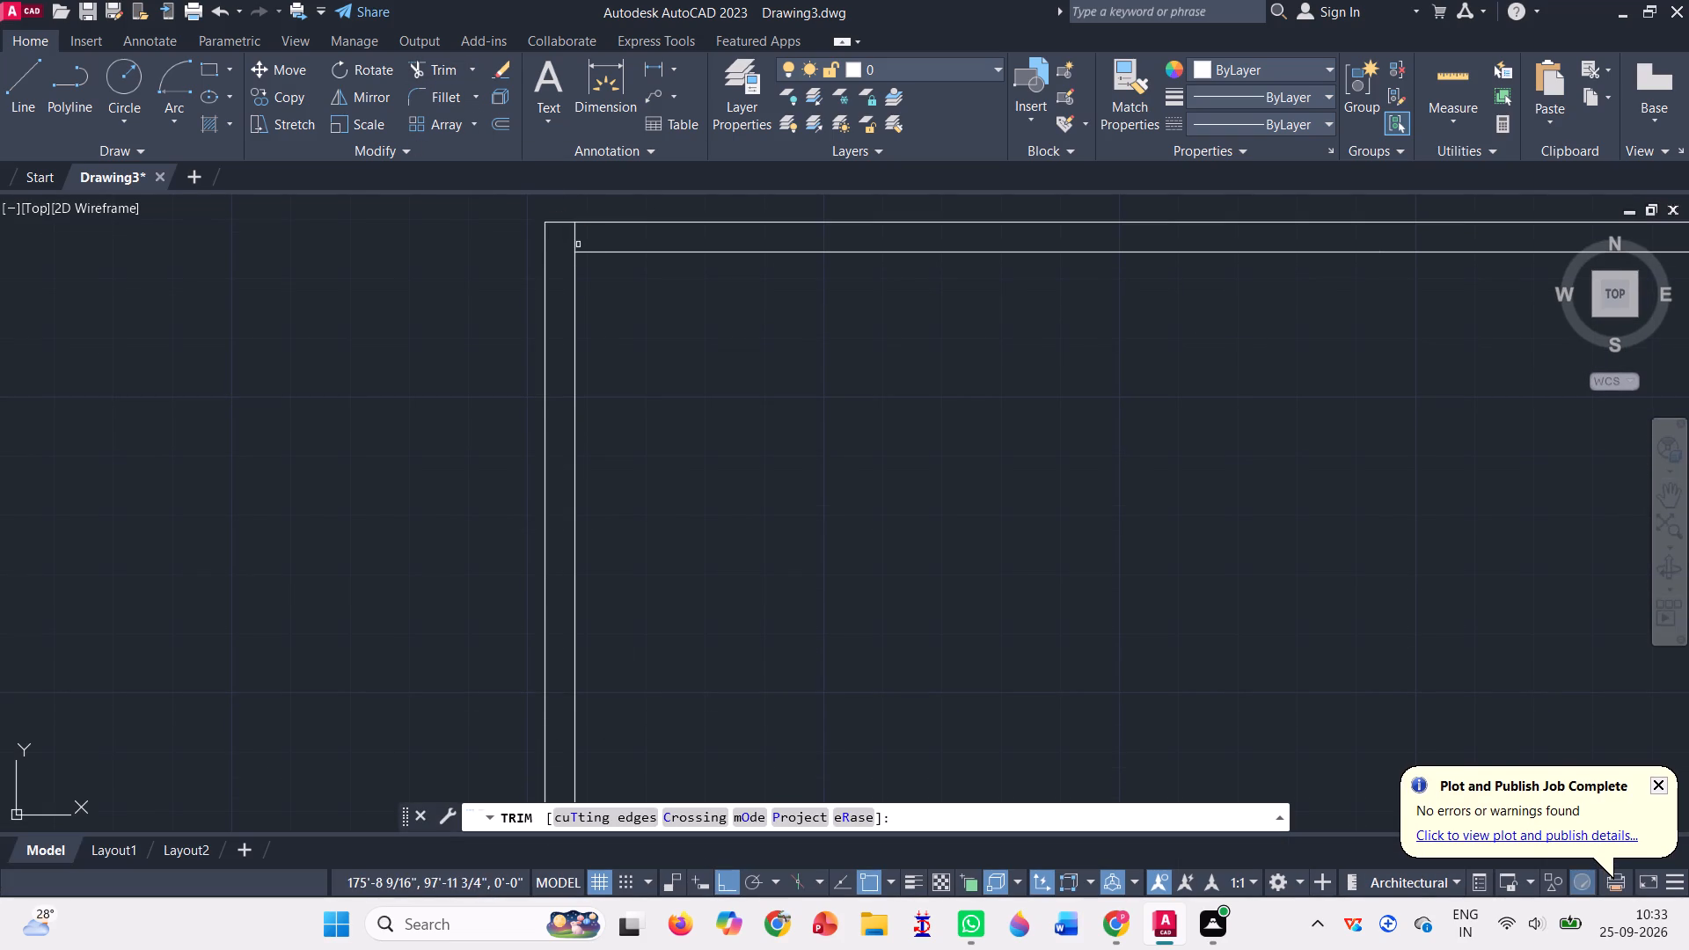
{"action": "left_click", "coordinate": [574, 240]}
Draw a partition from the inner north wall 10'5" south, and about 11'4" west to the inner west wall.
{"action": "scroll", "coordinate": [689, 401], "scroll_direction": "down", "scroll_amount": 4}
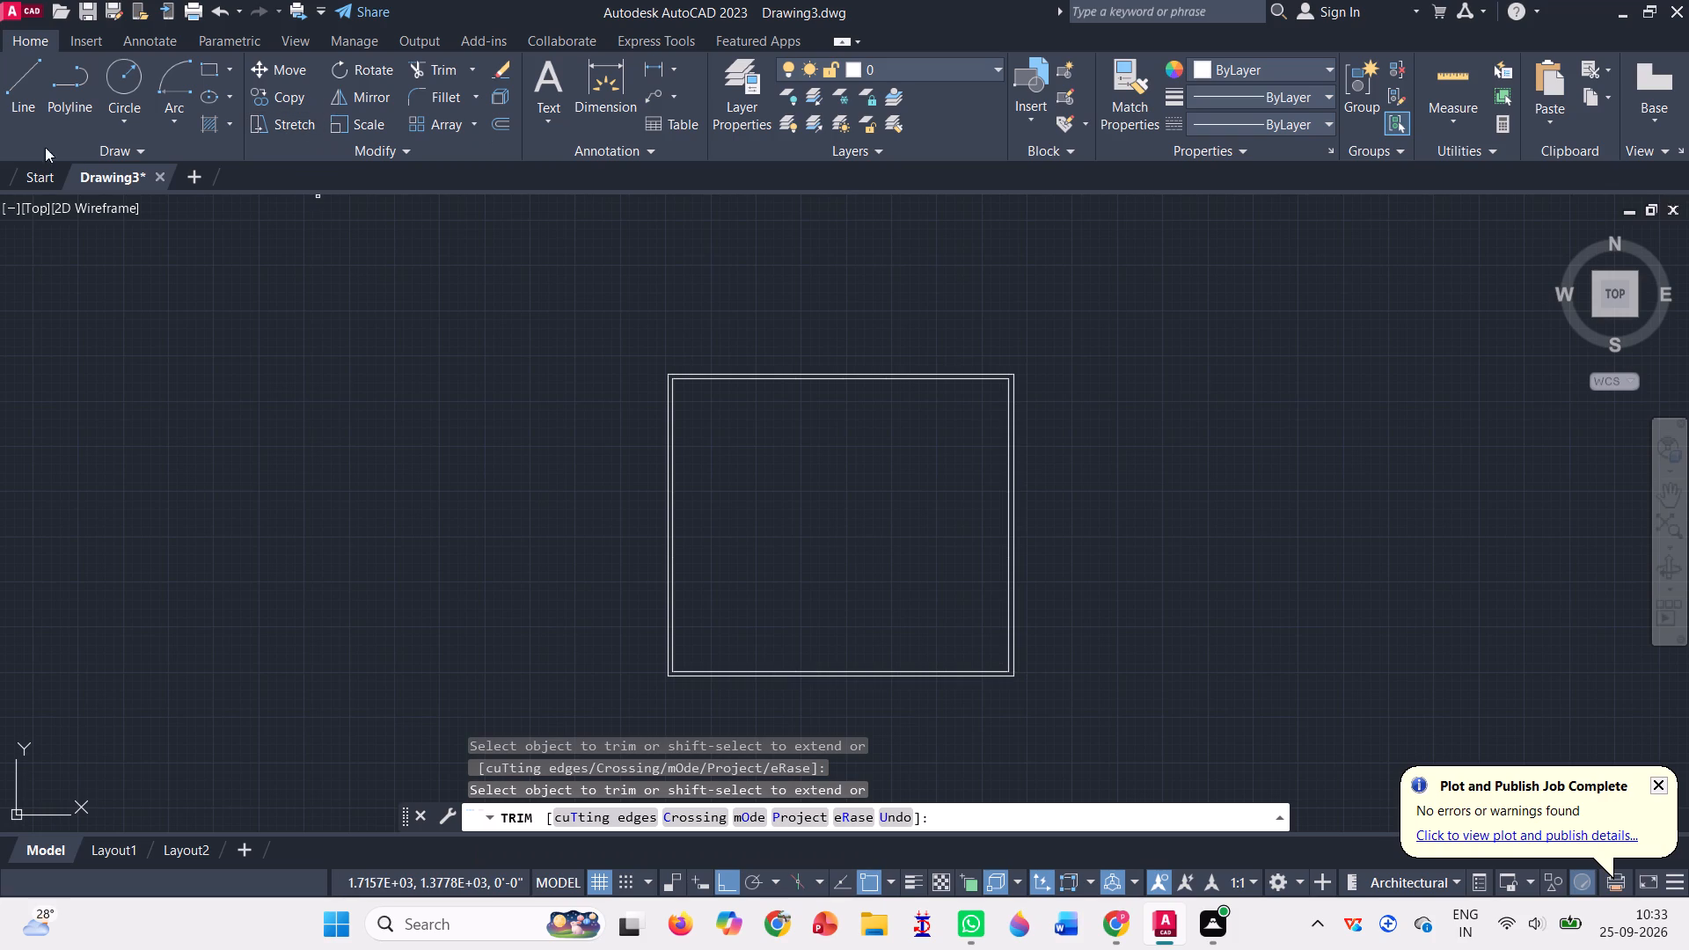
{"action": "left_click", "coordinate": [18, 94]}
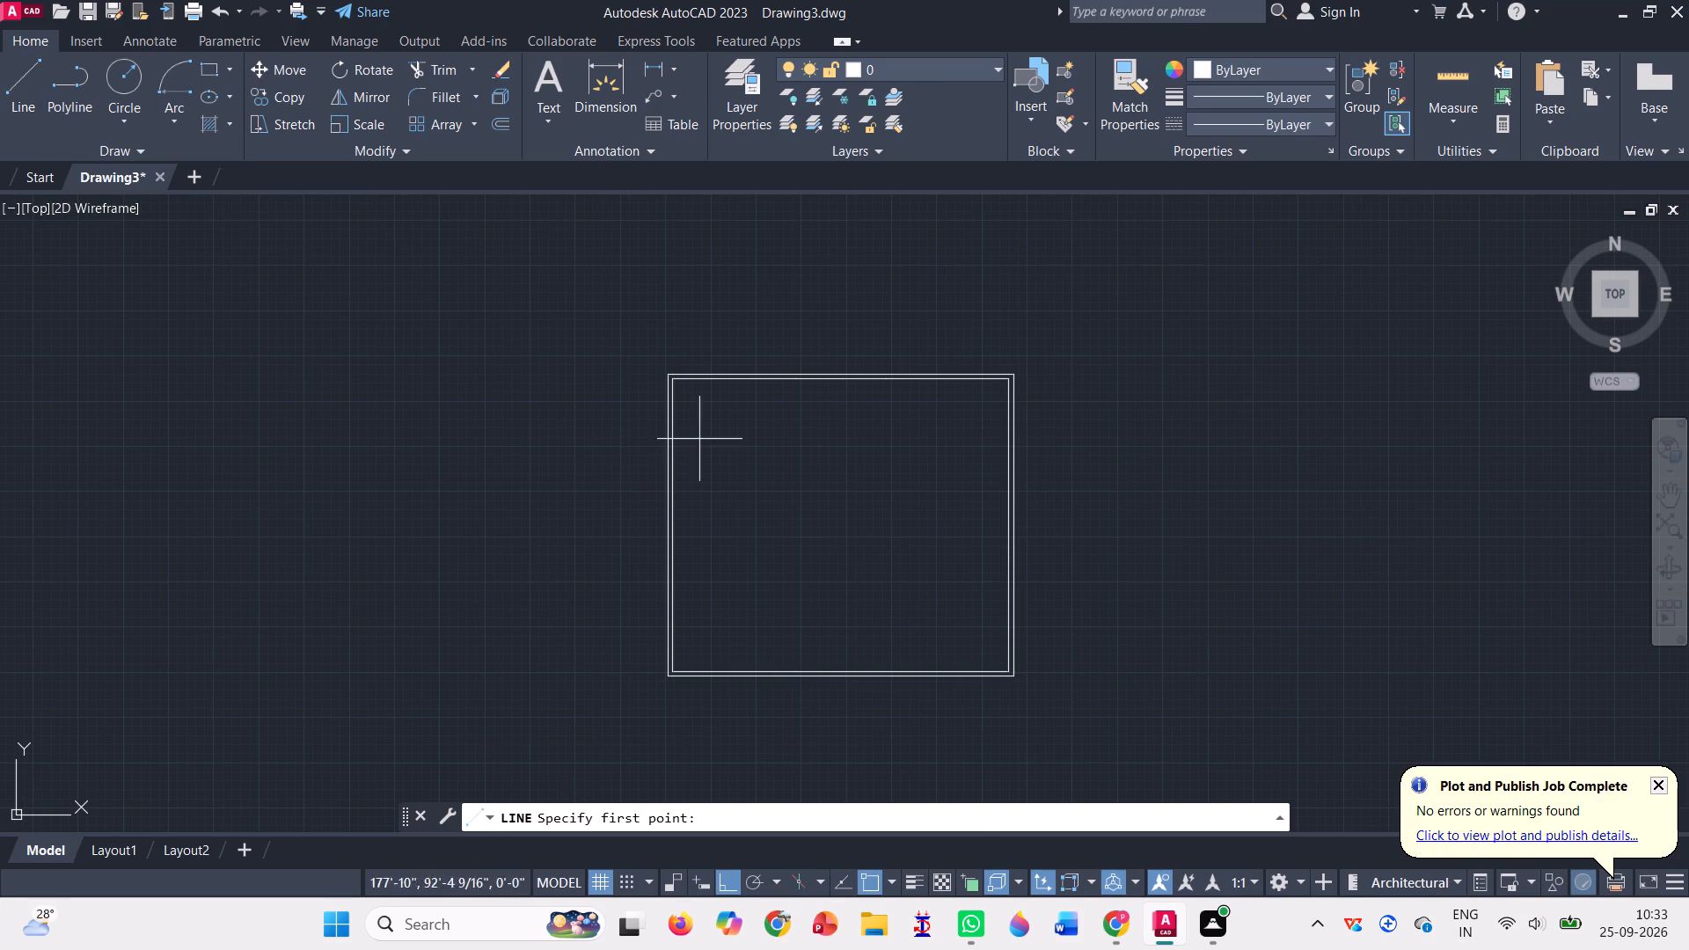
{"action": "scroll", "coordinate": [699, 439], "scroll_direction": "up", "scroll_amount": 3}
{"action": "scroll", "coordinate": [819, 295], "scroll_direction": "down", "scroll_amount": 2}
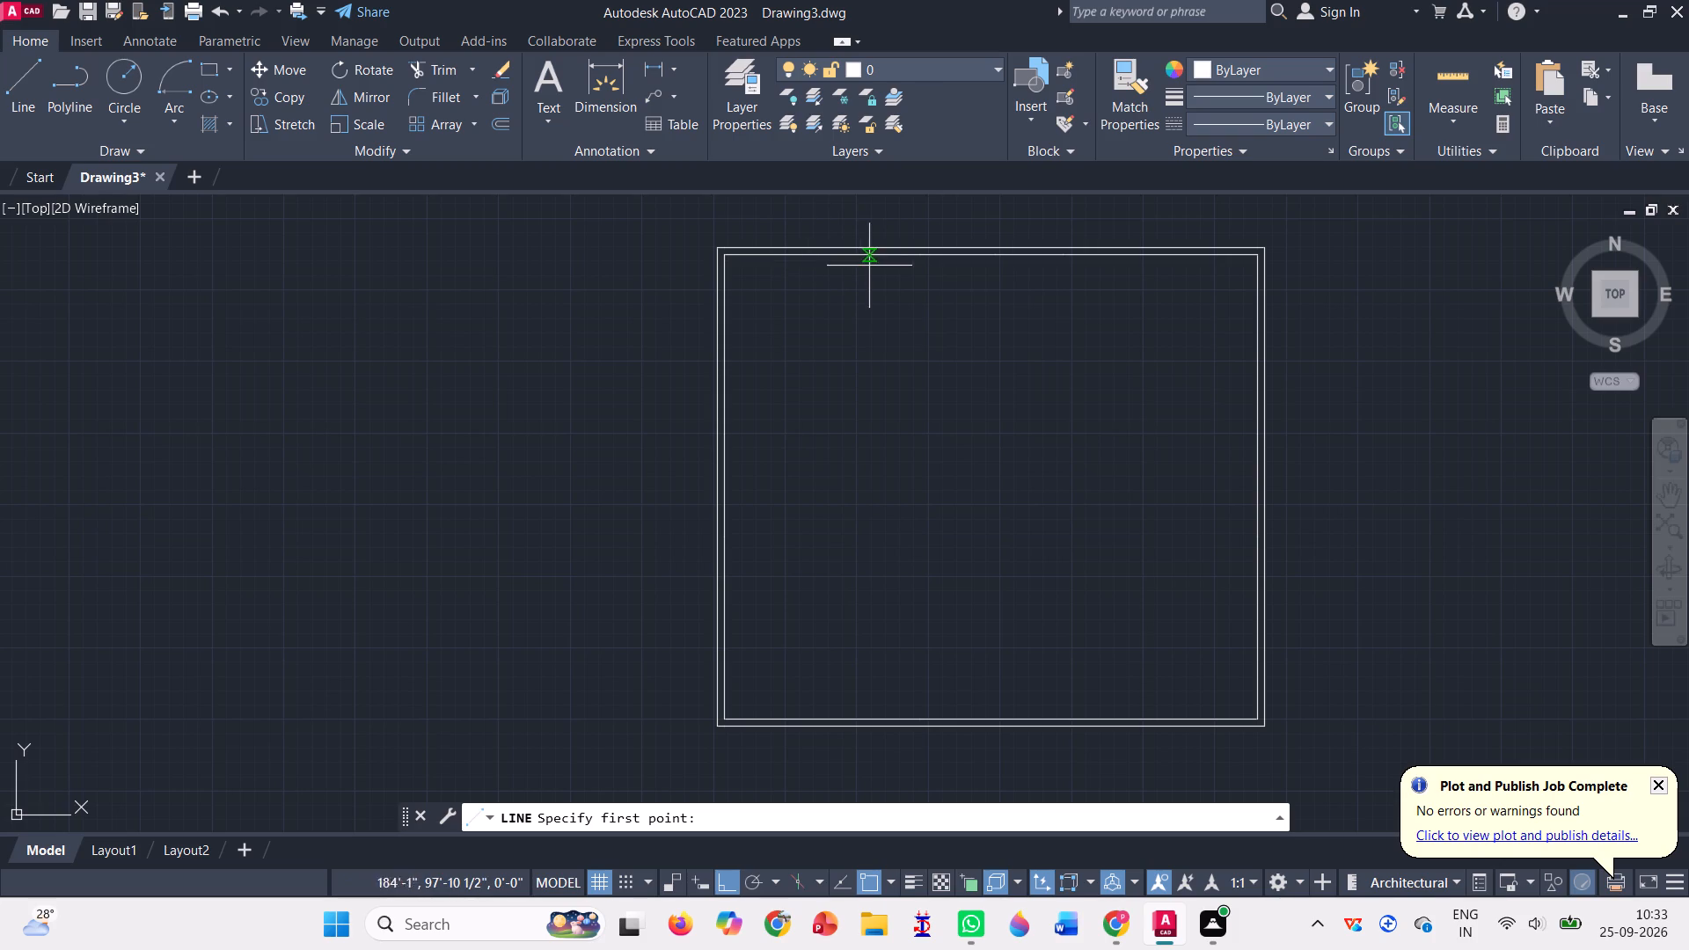
{"action": "left_click", "coordinate": [917, 255]}
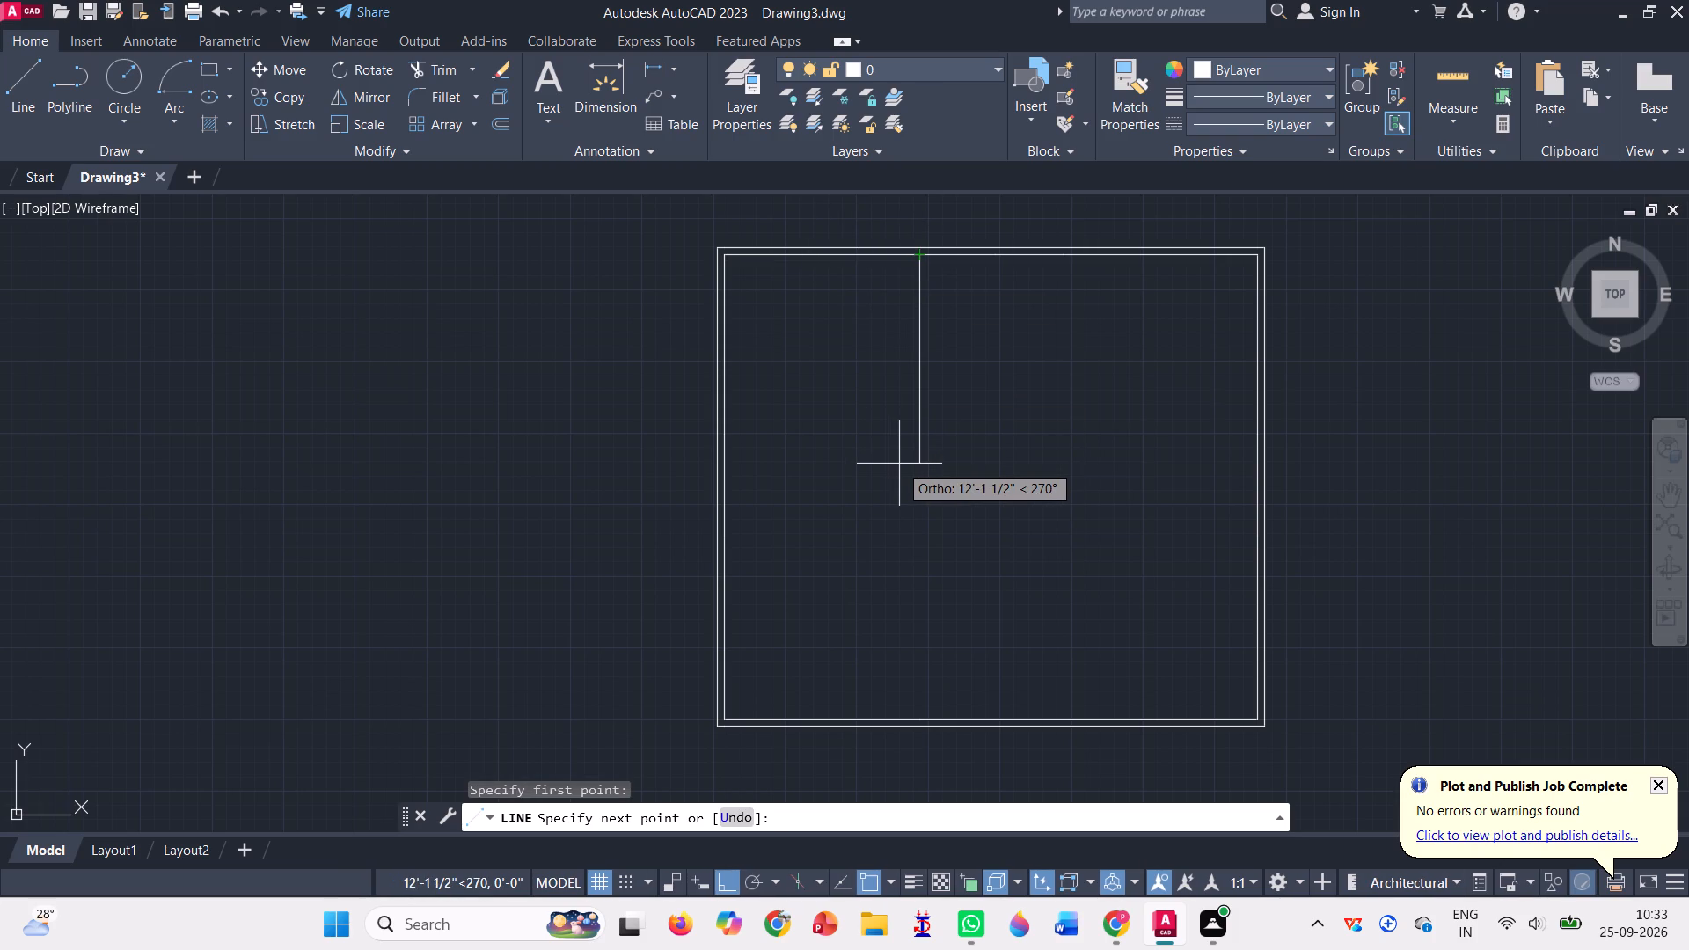
{"action": "type", "text": "10"}
{"action": "key", "text": "shift+quotedbl"}
{"action": "key", "text": "BackSpace"}
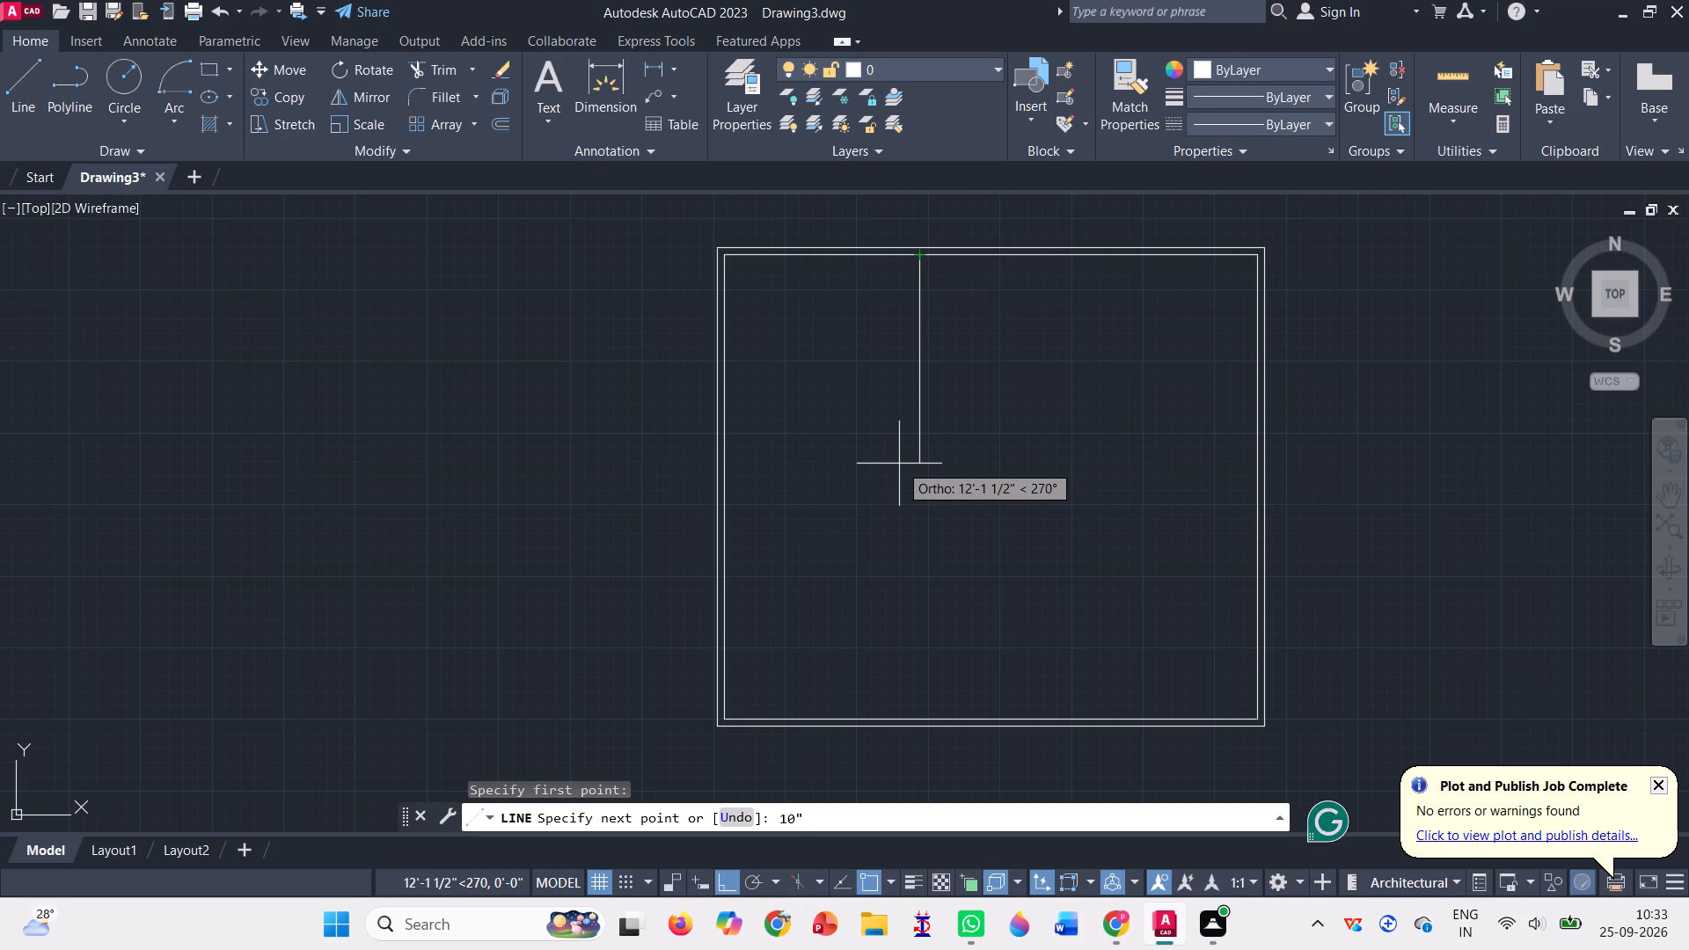
{"action": "key", "text": "apostrophe"}
{"action": "type", "text": "5\""}
{"action": "key", "text": "Return"}
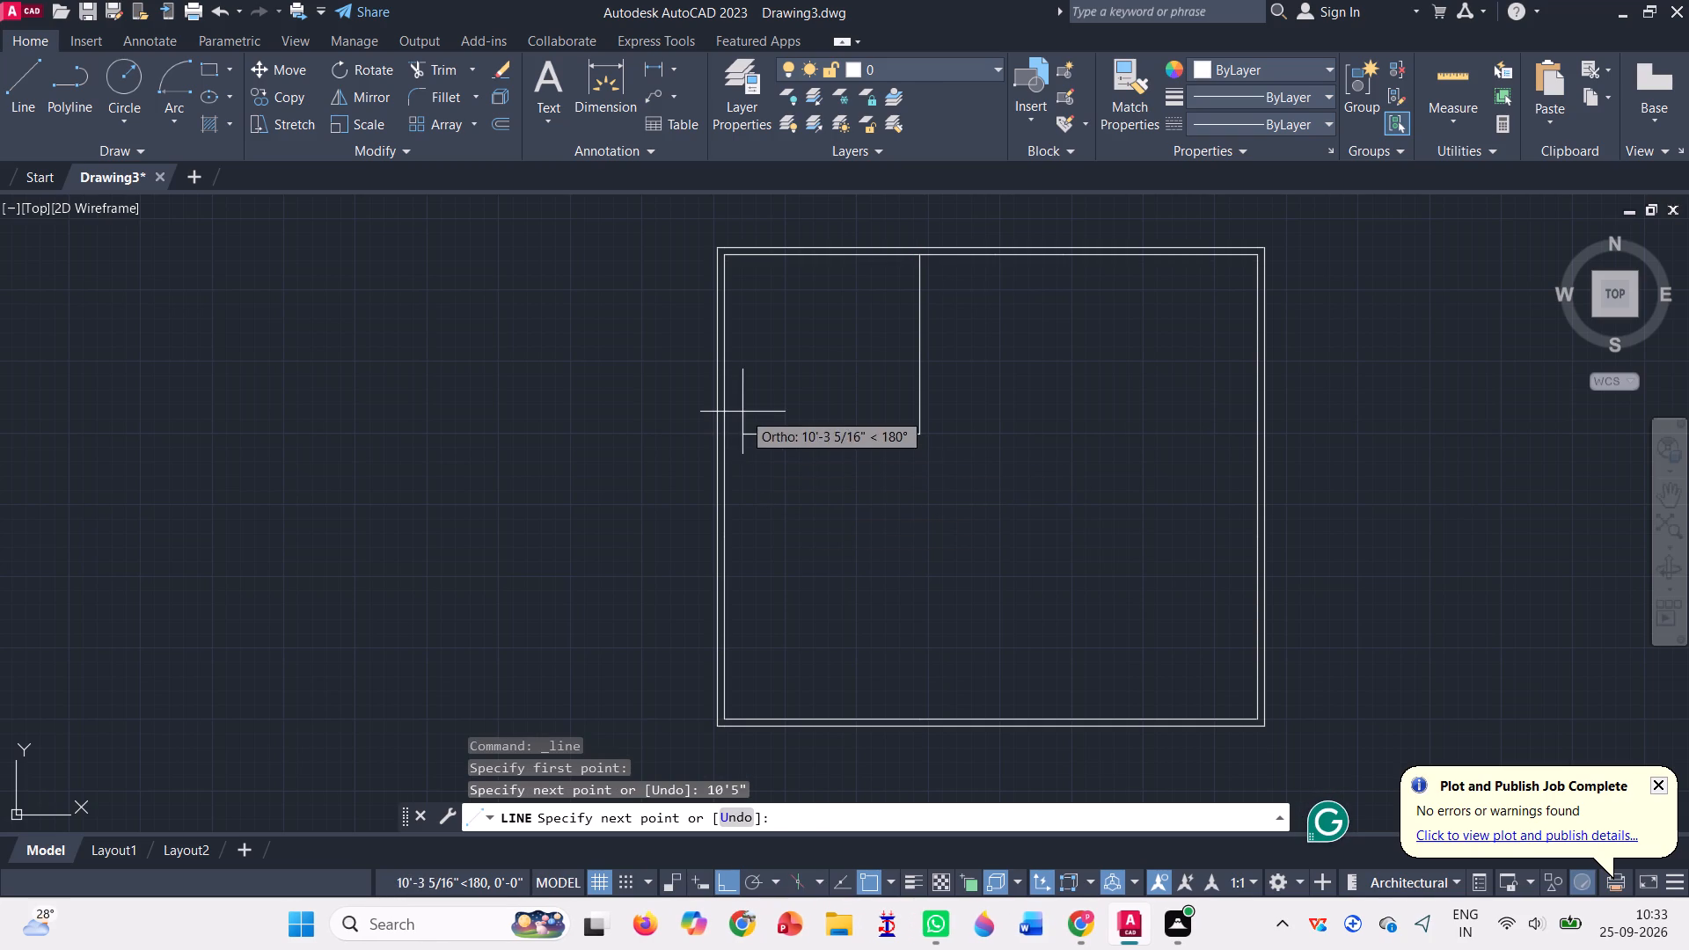
{"action": "scroll", "coordinate": [733, 437], "scroll_direction": "up", "scroll_amount": 2}
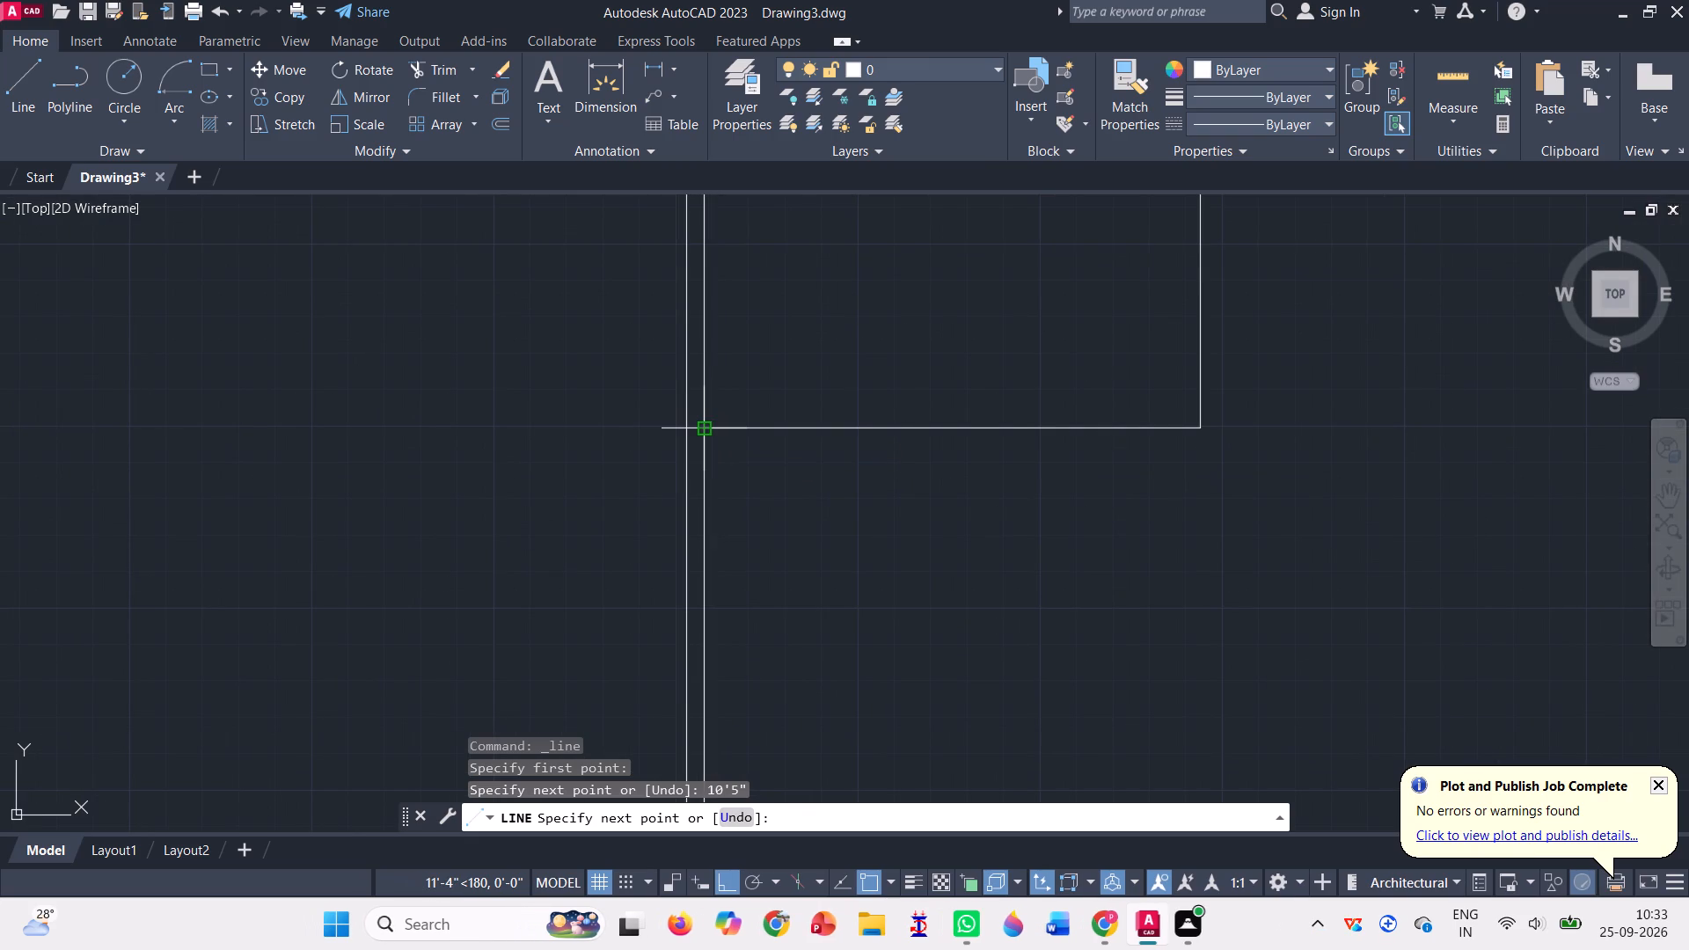
{"action": "left_click", "coordinate": [699, 424]}
Continue the partition line 6' south along the inner west wall and 11'4" east.
{"action": "scroll", "coordinate": [944, 498], "scroll_direction": "down", "scroll_amount": 3}
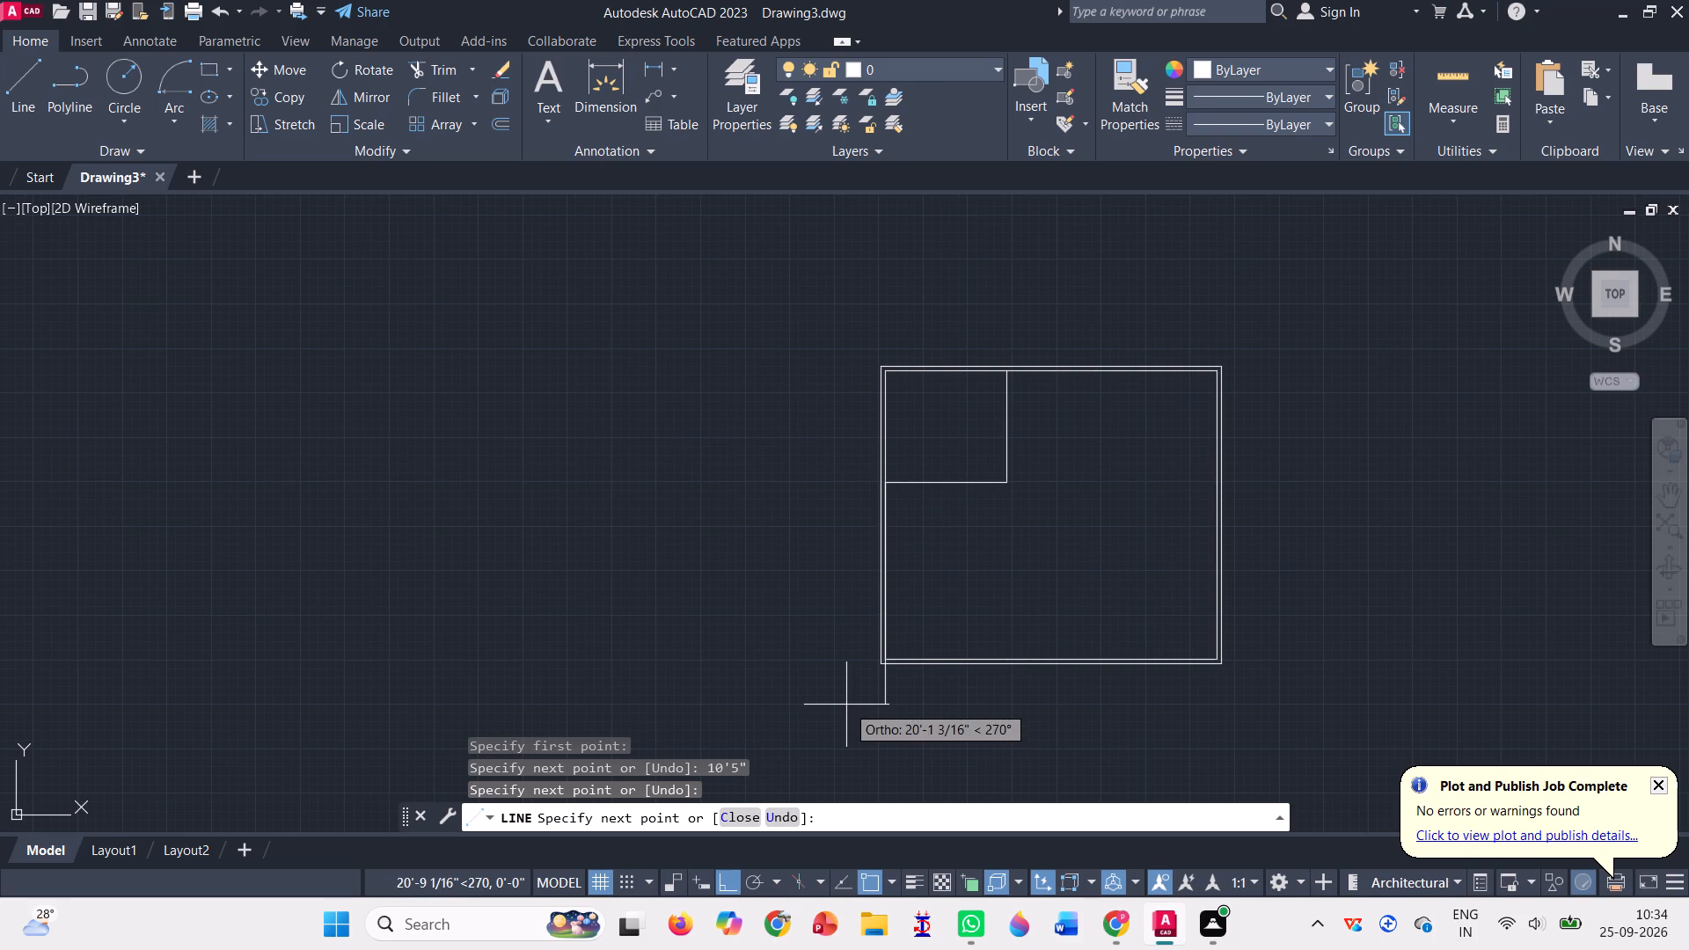
{"action": "key", "text": "6"}
{"action": "key", "text": "apostrophe"}
{"action": "key", "text": "Return"}
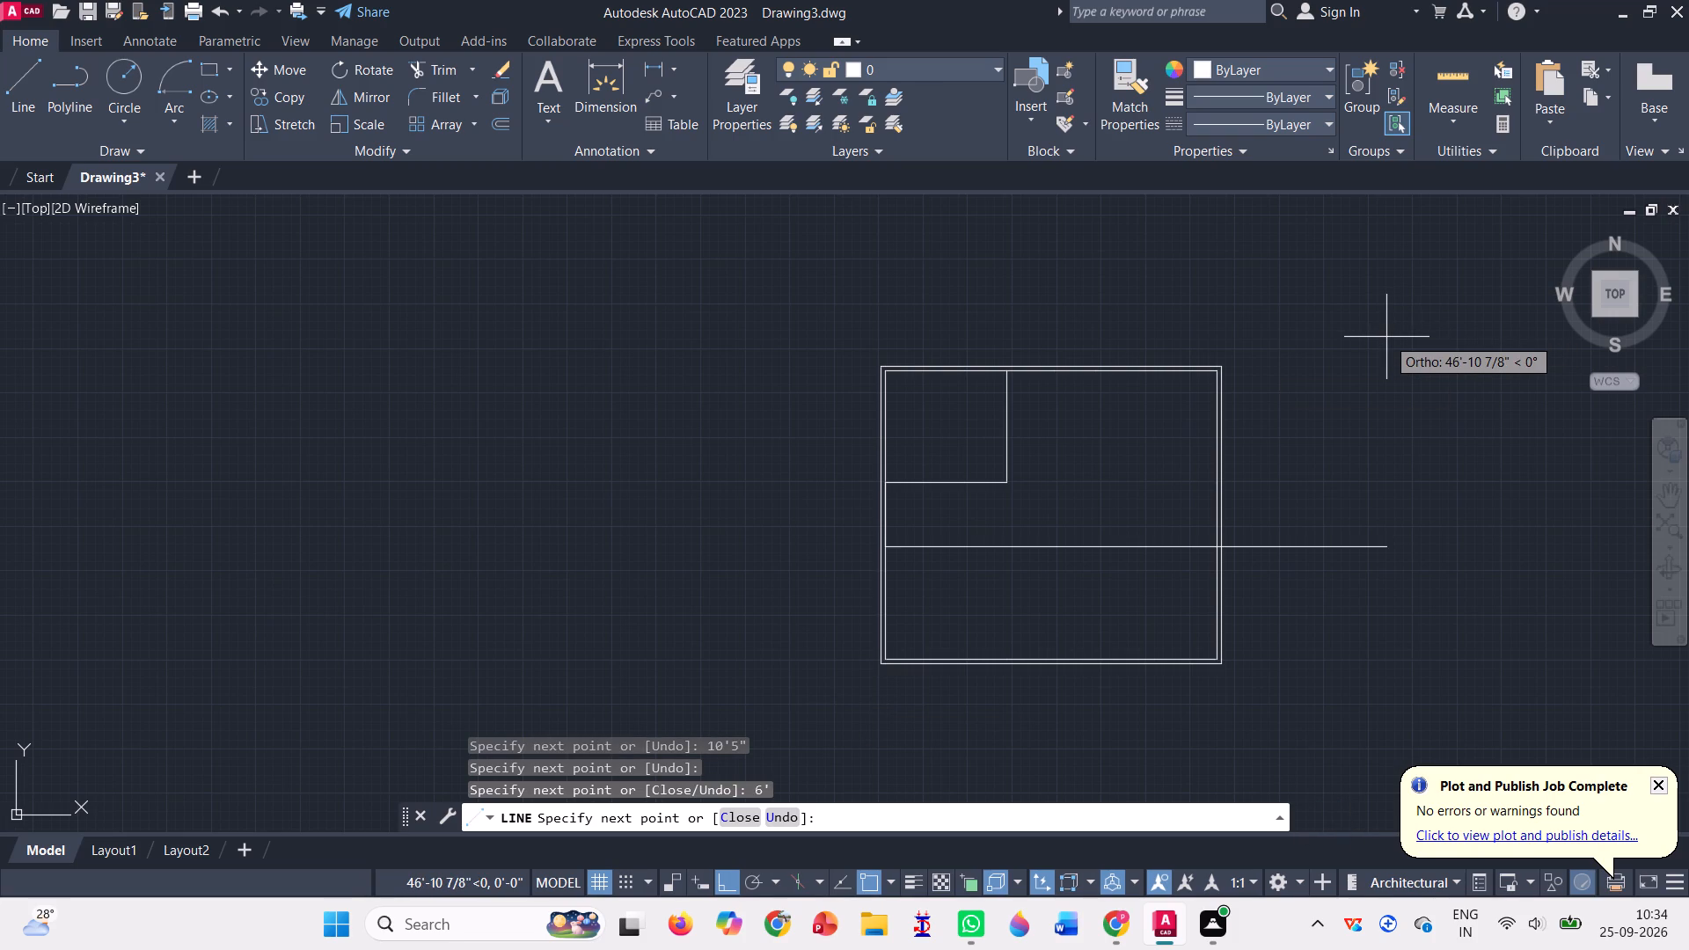
{"action": "type", "text": "11"}
{"action": "key", "text": "apostrophe"}
{"action": "key", "text": "4"}
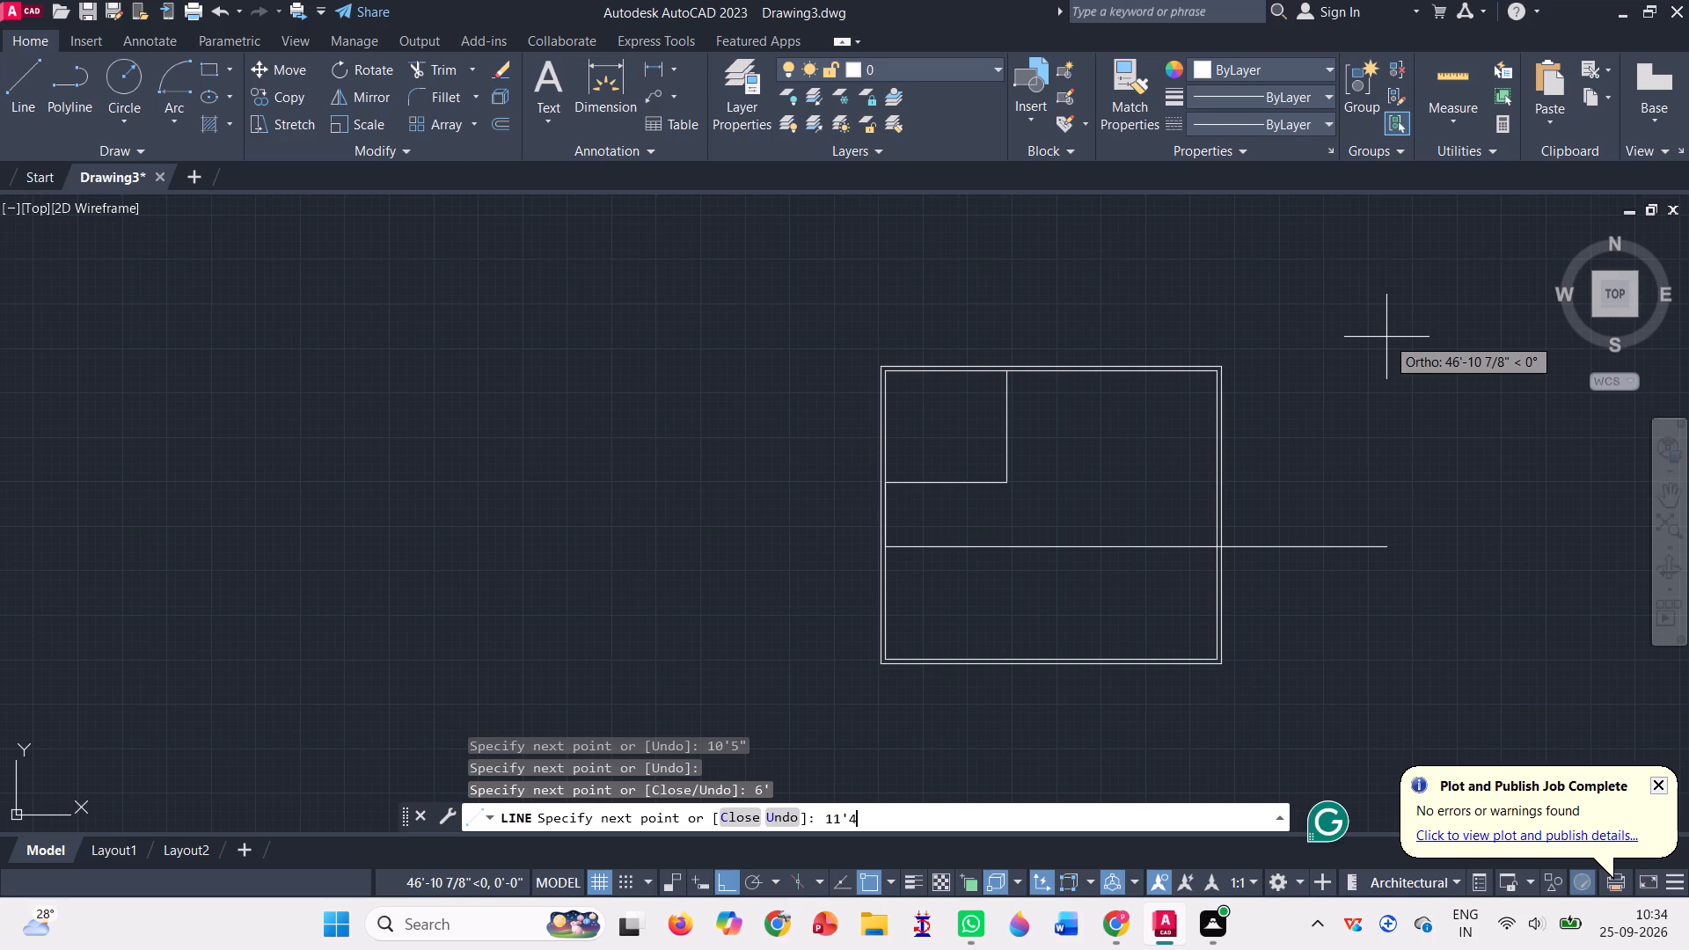
{"action": "key", "text": "shift+quotedbl"}
{"action": "key", "text": "Return"}
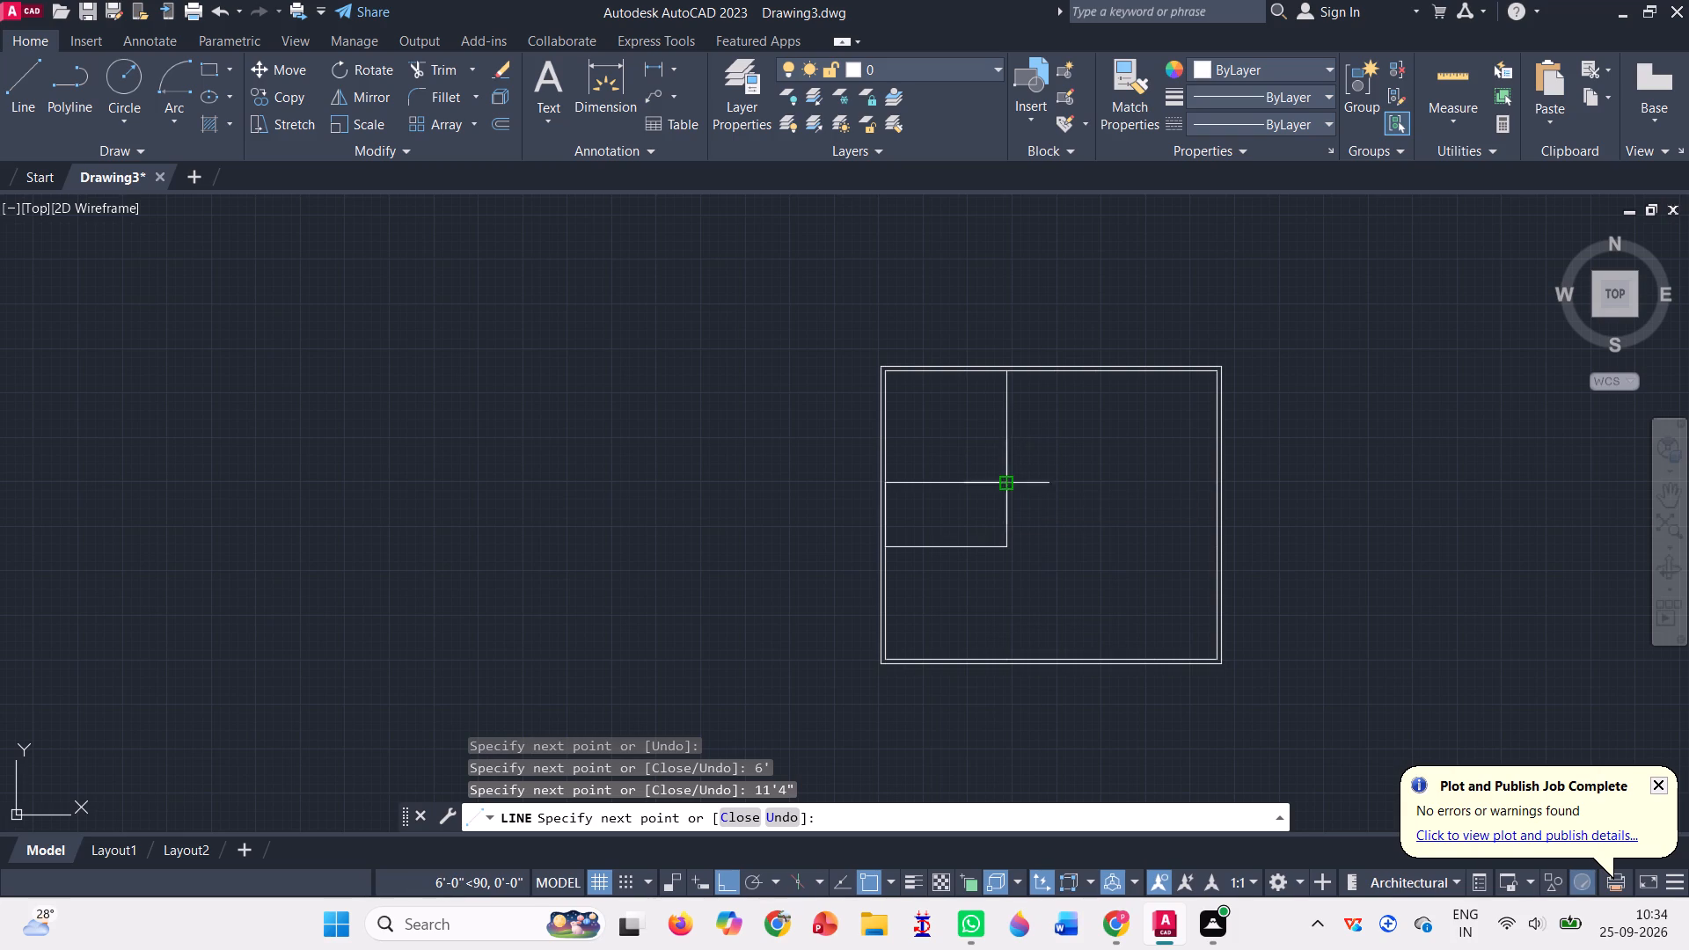
Continue the line north to the first partition's corner, run it south to the inner south wall, and end it.
{"action": "scroll", "coordinate": [1014, 486], "scroll_direction": "up", "scroll_amount": 2}
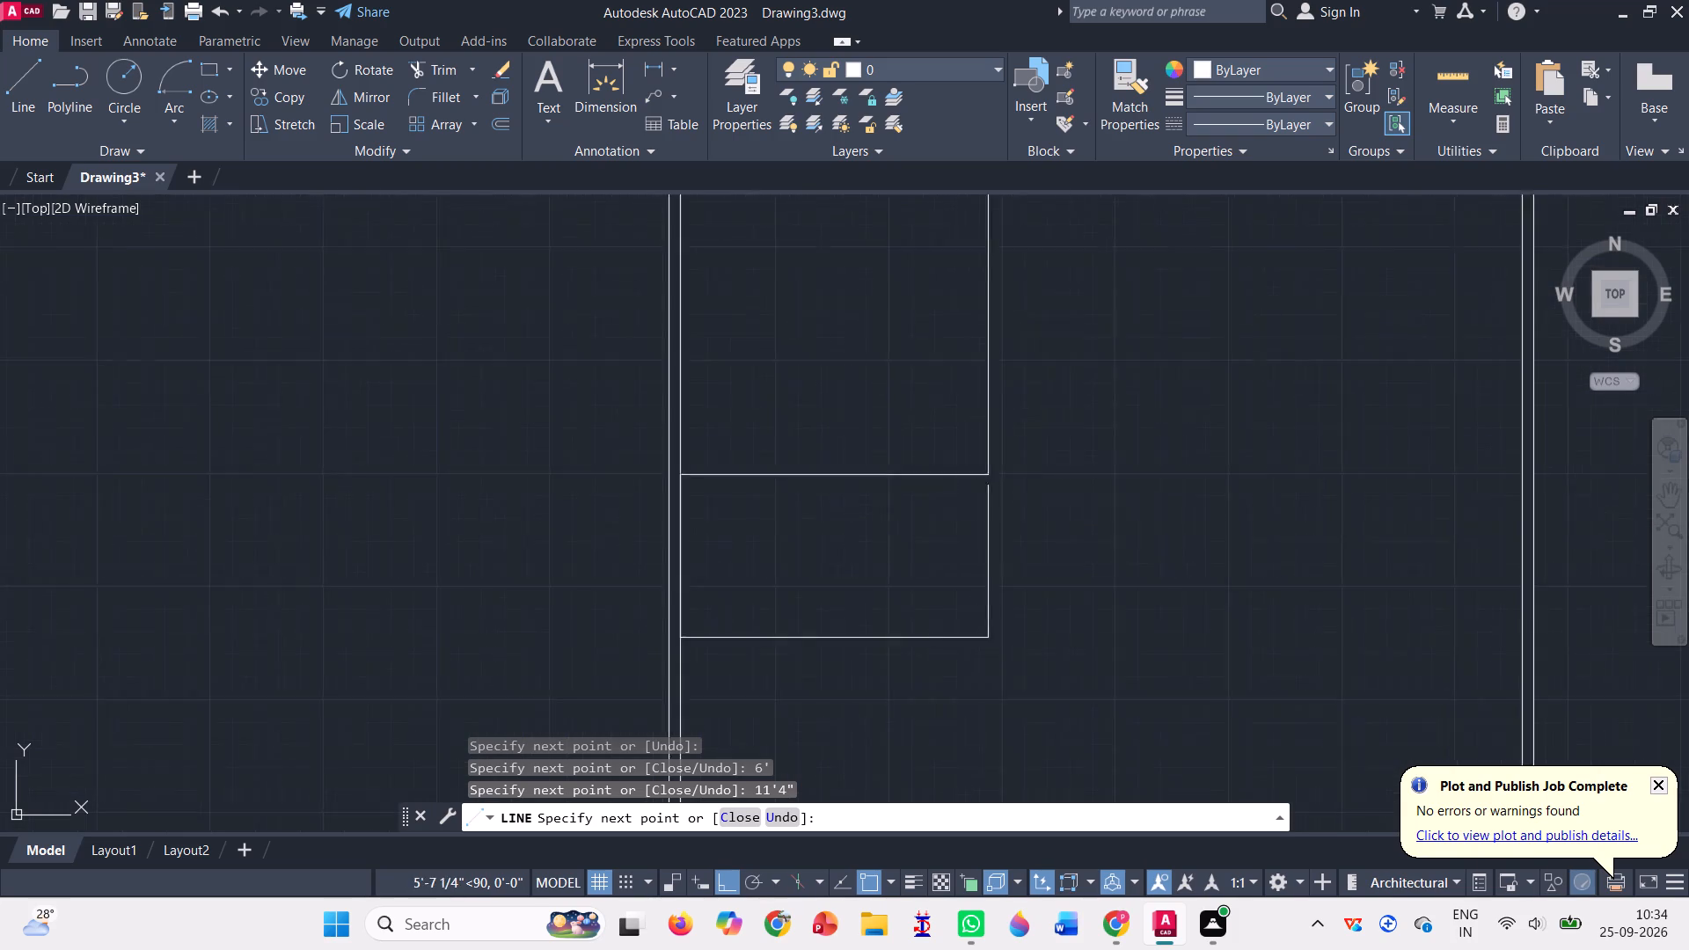
{"action": "scroll", "coordinate": [1014, 486], "scroll_direction": "up", "scroll_amount": 1}
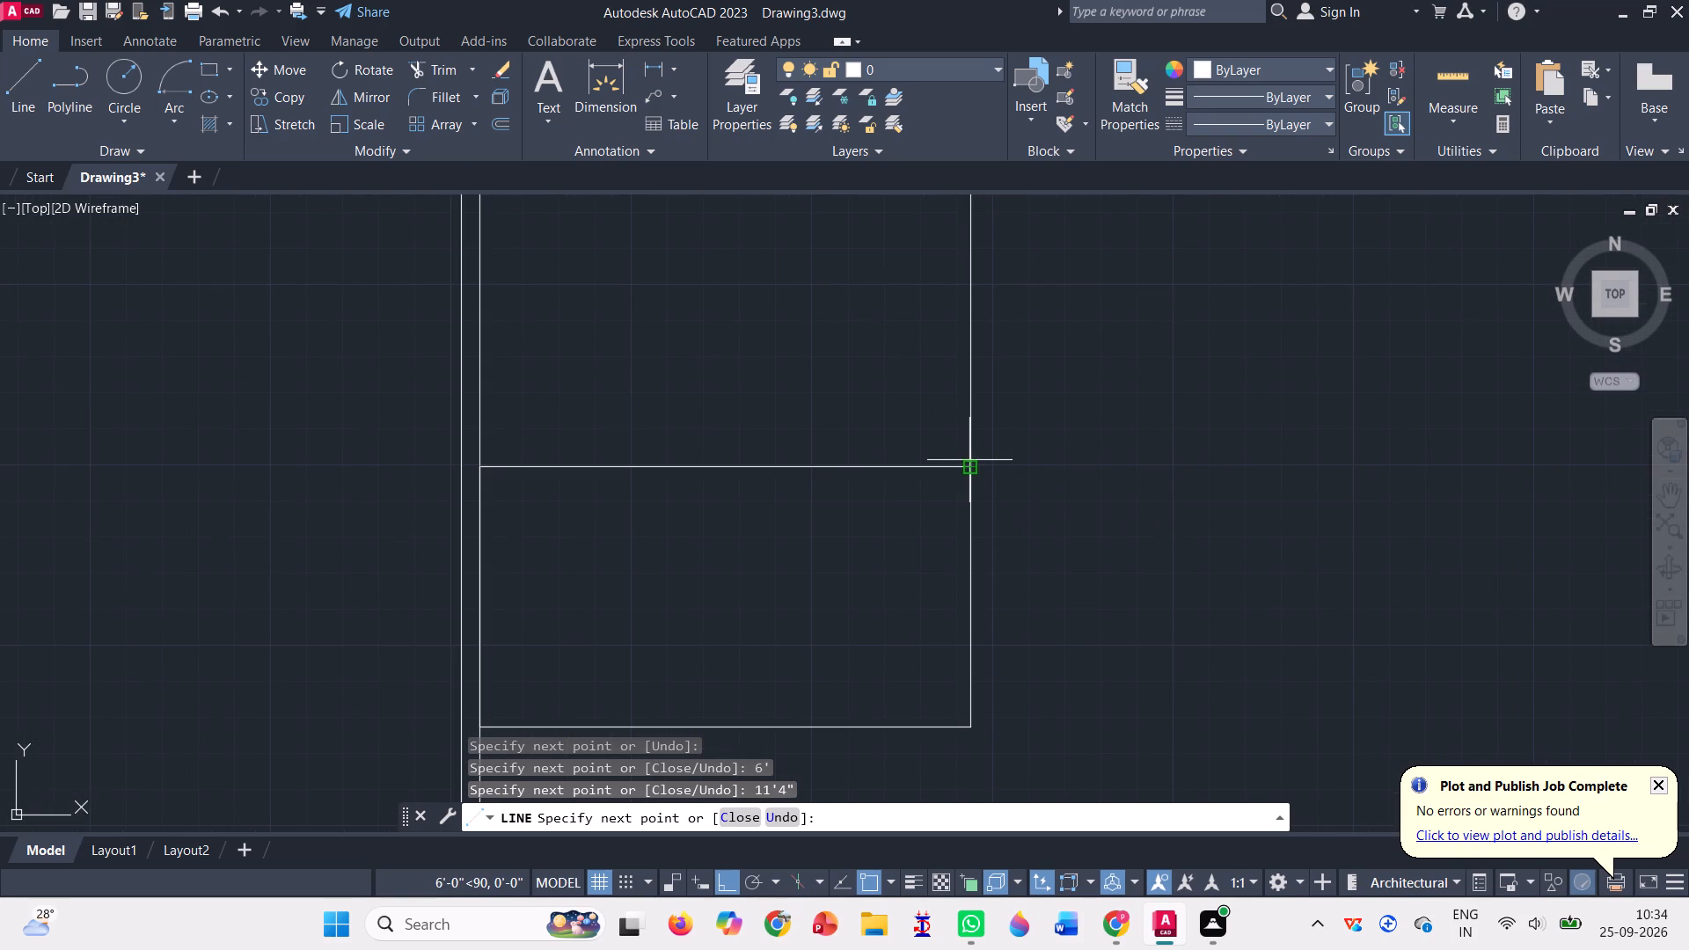
{"action": "left_click", "coordinate": [969, 462]}
{"action": "scroll", "coordinate": [969, 462], "scroll_direction": "down", "scroll_amount": 5}
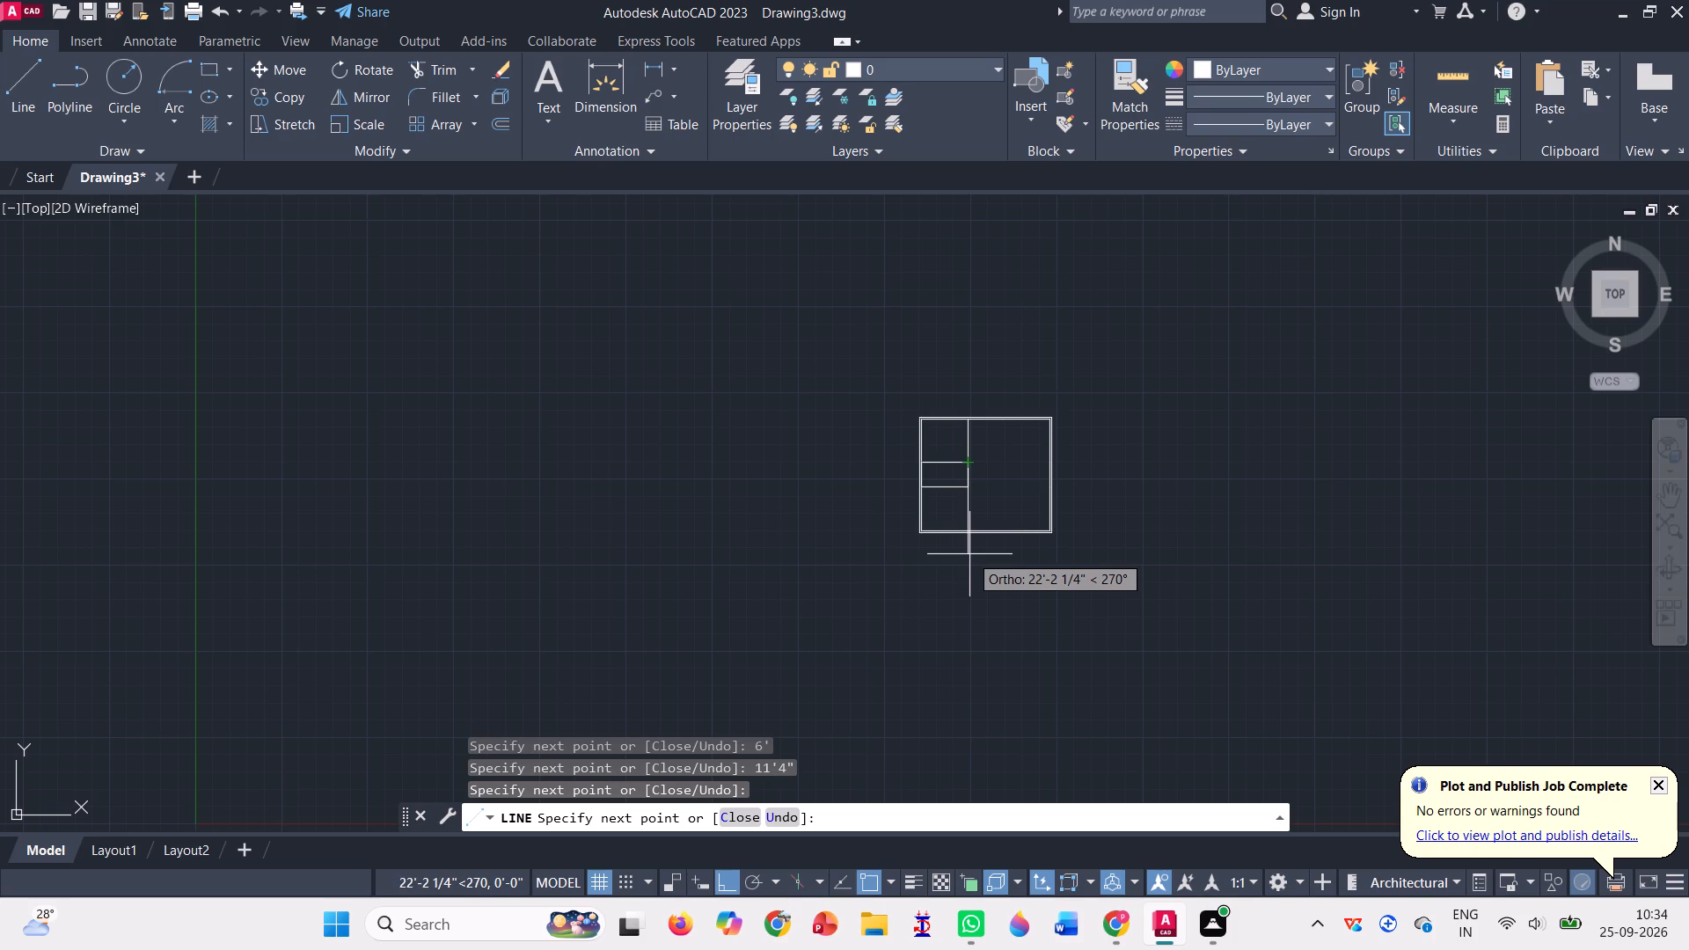
{"action": "scroll", "coordinate": [969, 552], "scroll_direction": "up", "scroll_amount": 1}
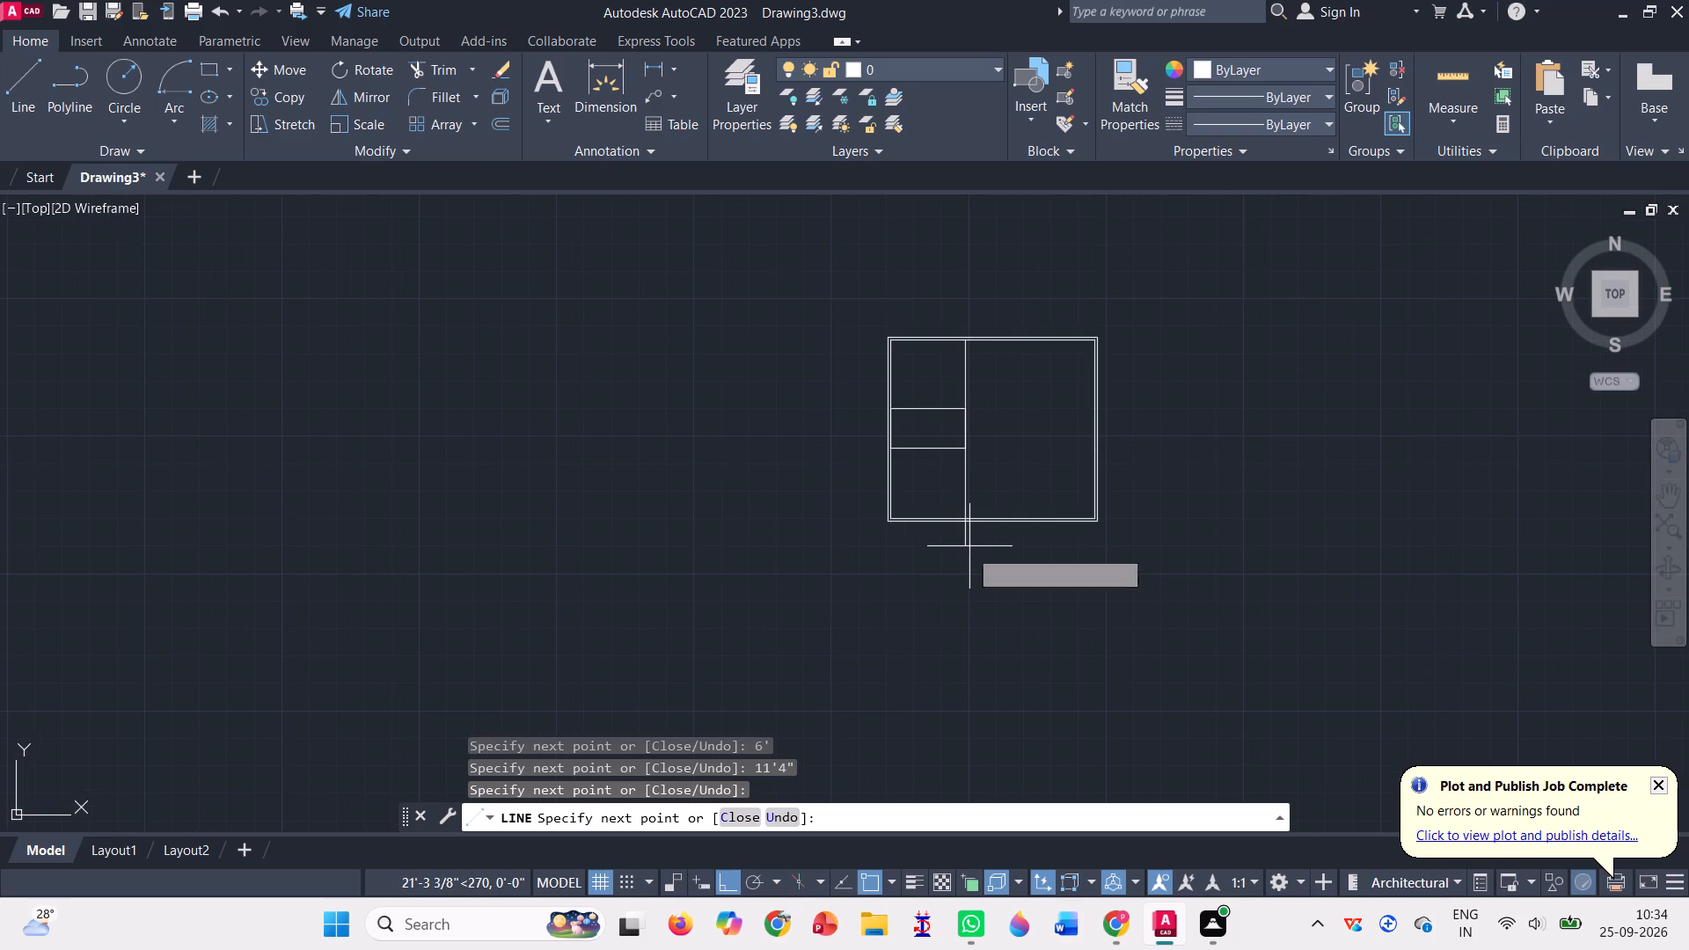
{"action": "scroll", "coordinate": [972, 473], "scroll_direction": "up", "scroll_amount": 4}
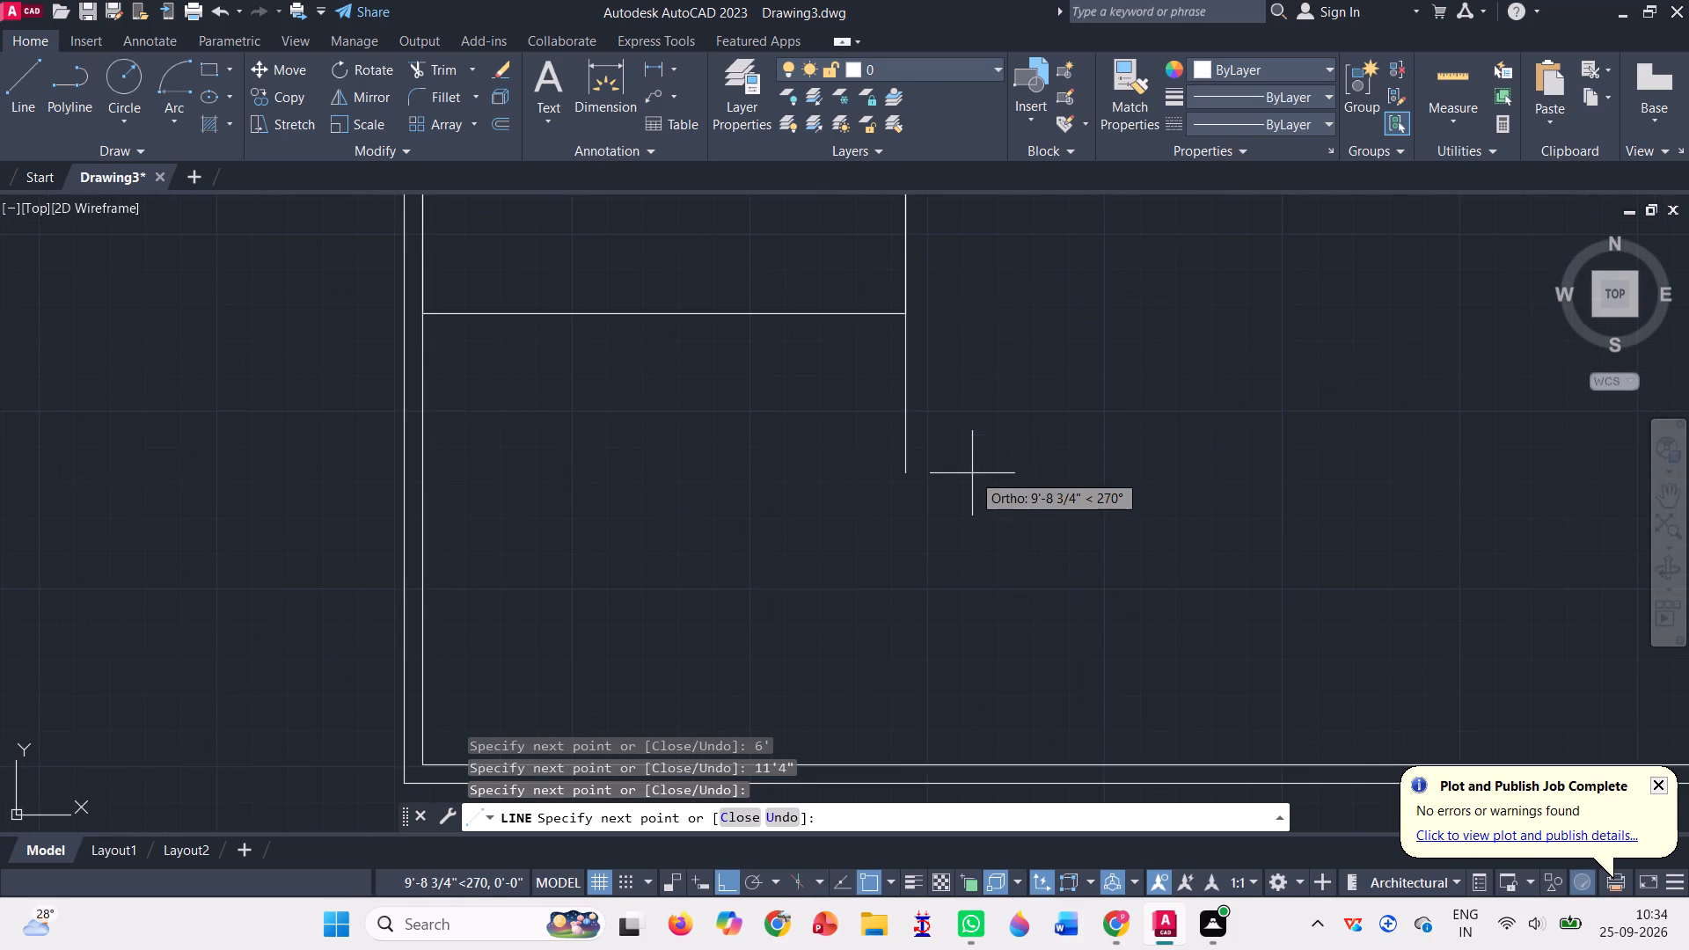
{"action": "scroll", "coordinate": [906, 577], "scroll_direction": "down", "scroll_amount": 2}
{"action": "scroll", "coordinate": [914, 651], "scroll_direction": "up", "scroll_amount": 4}
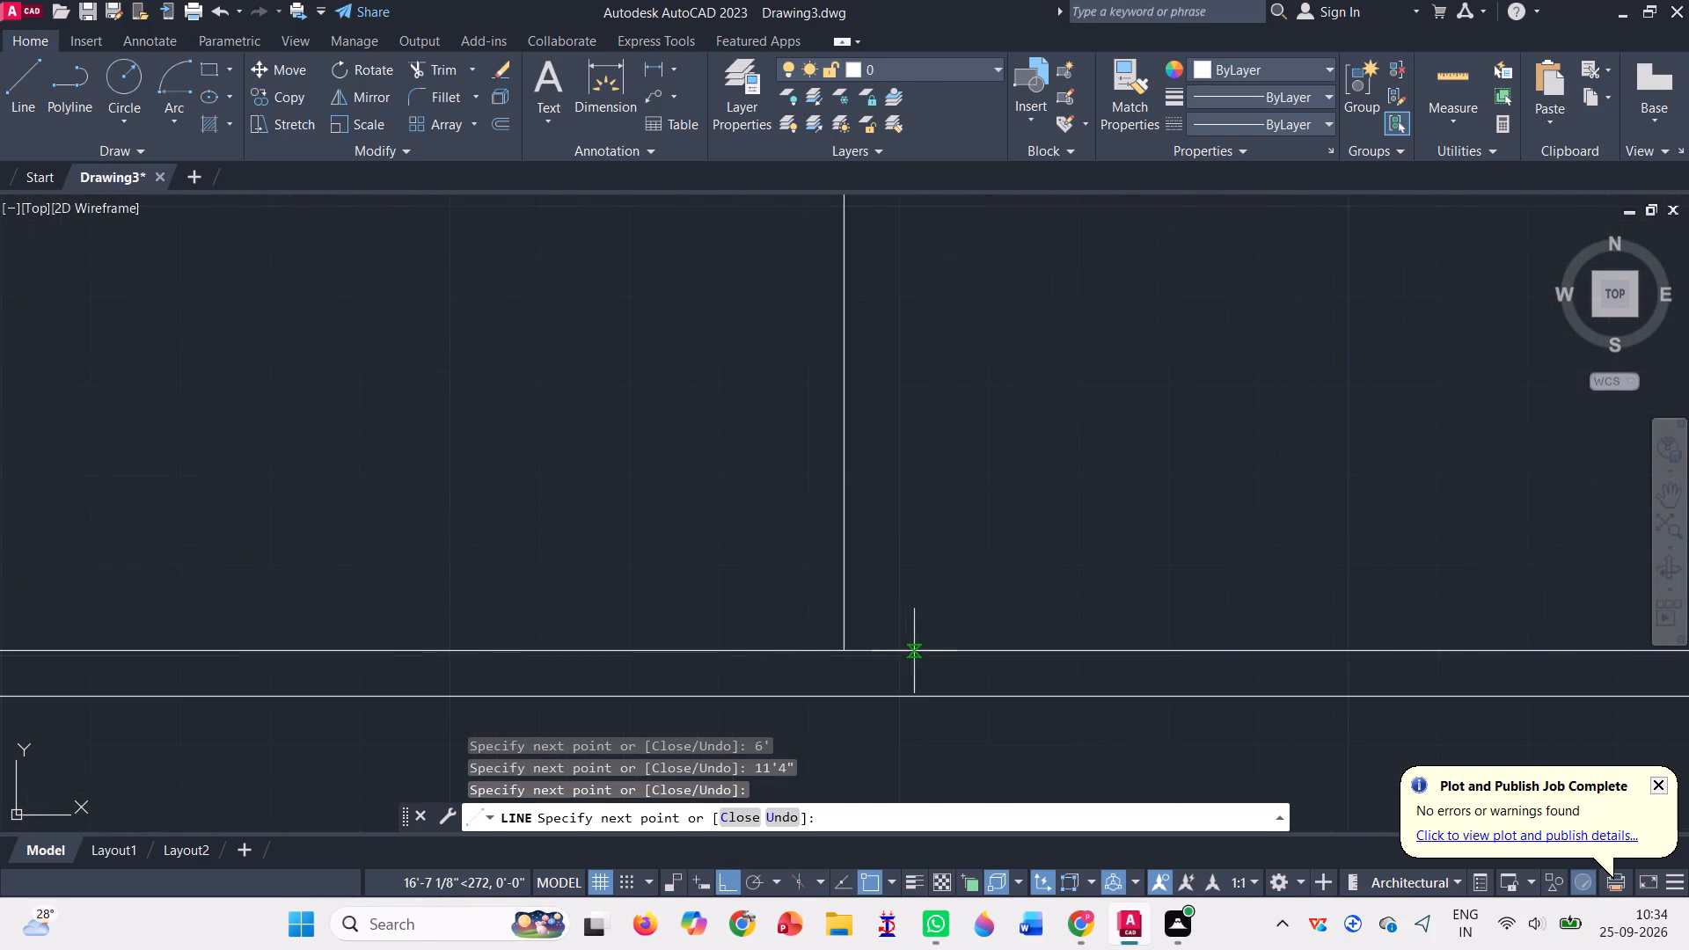
{"action": "left_click", "coordinate": [844, 656]}
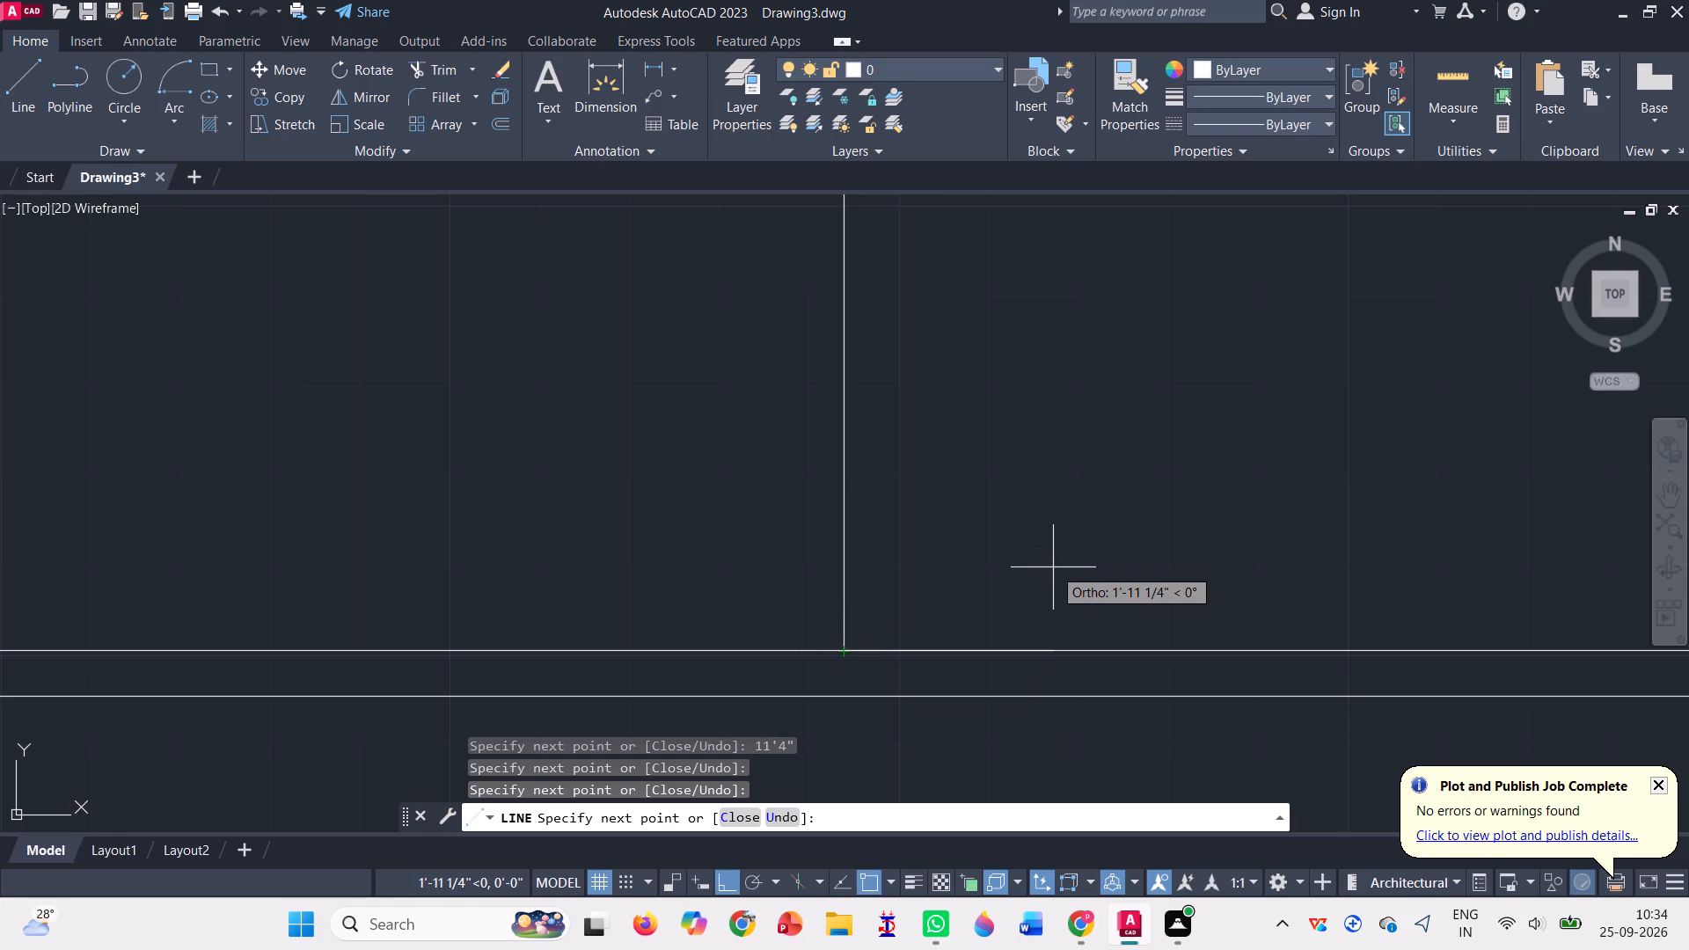
{"action": "scroll", "coordinate": [1053, 562], "scroll_direction": "down", "scroll_amount": 4}
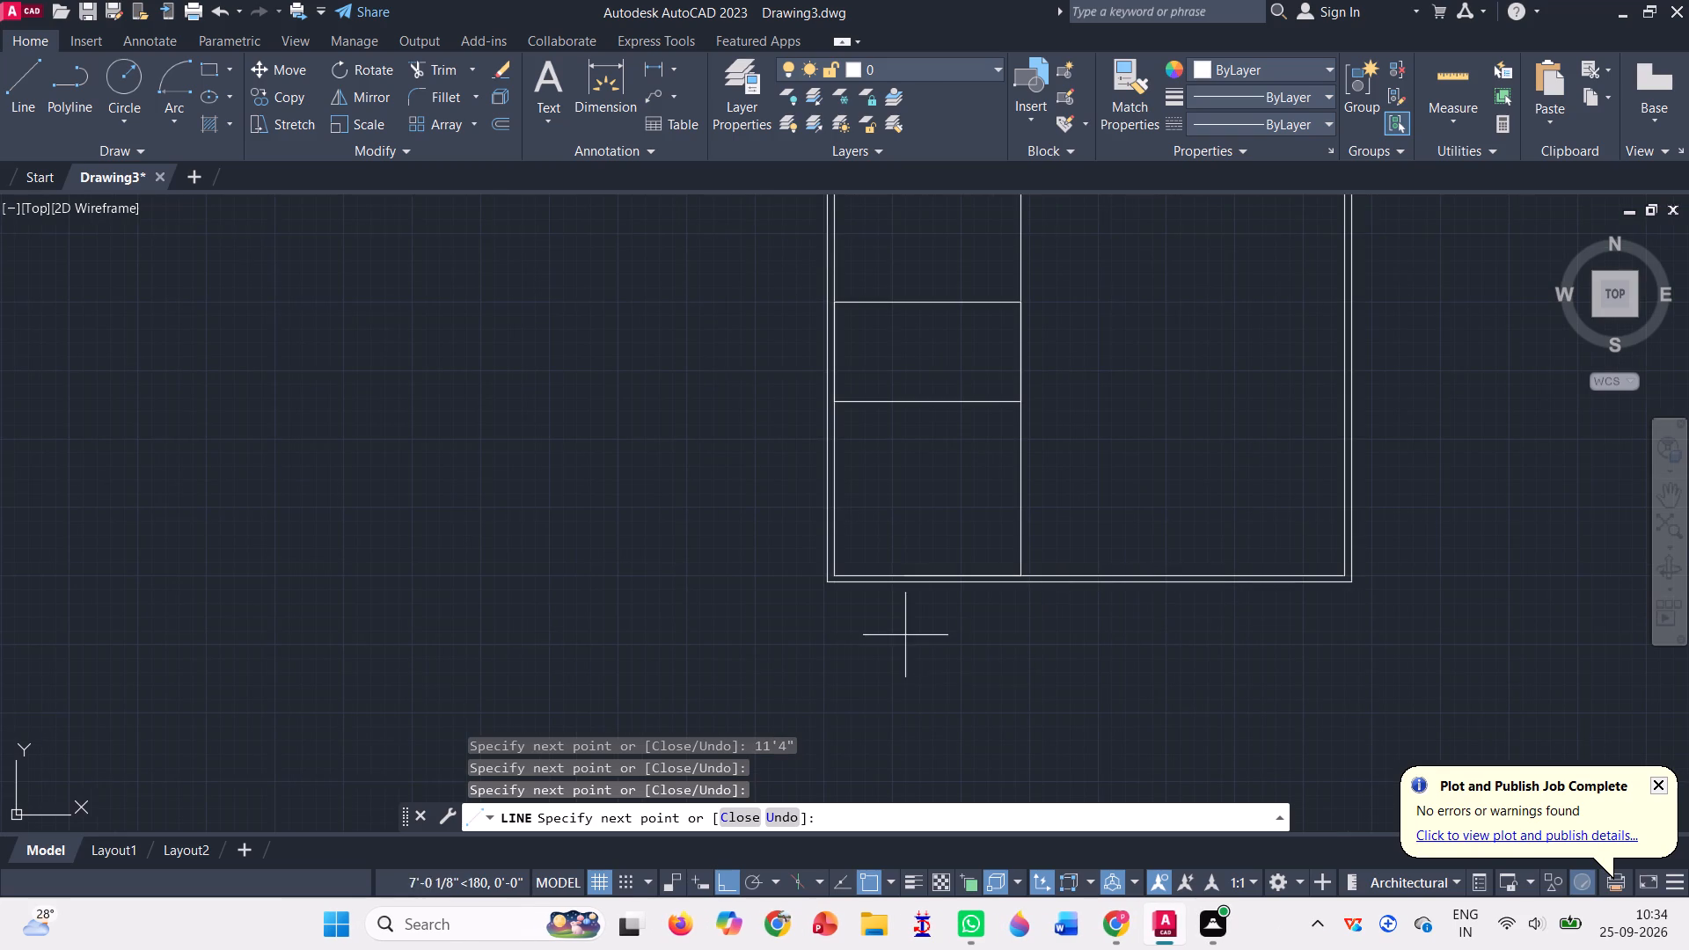
{"action": "key", "text": "Escape"}
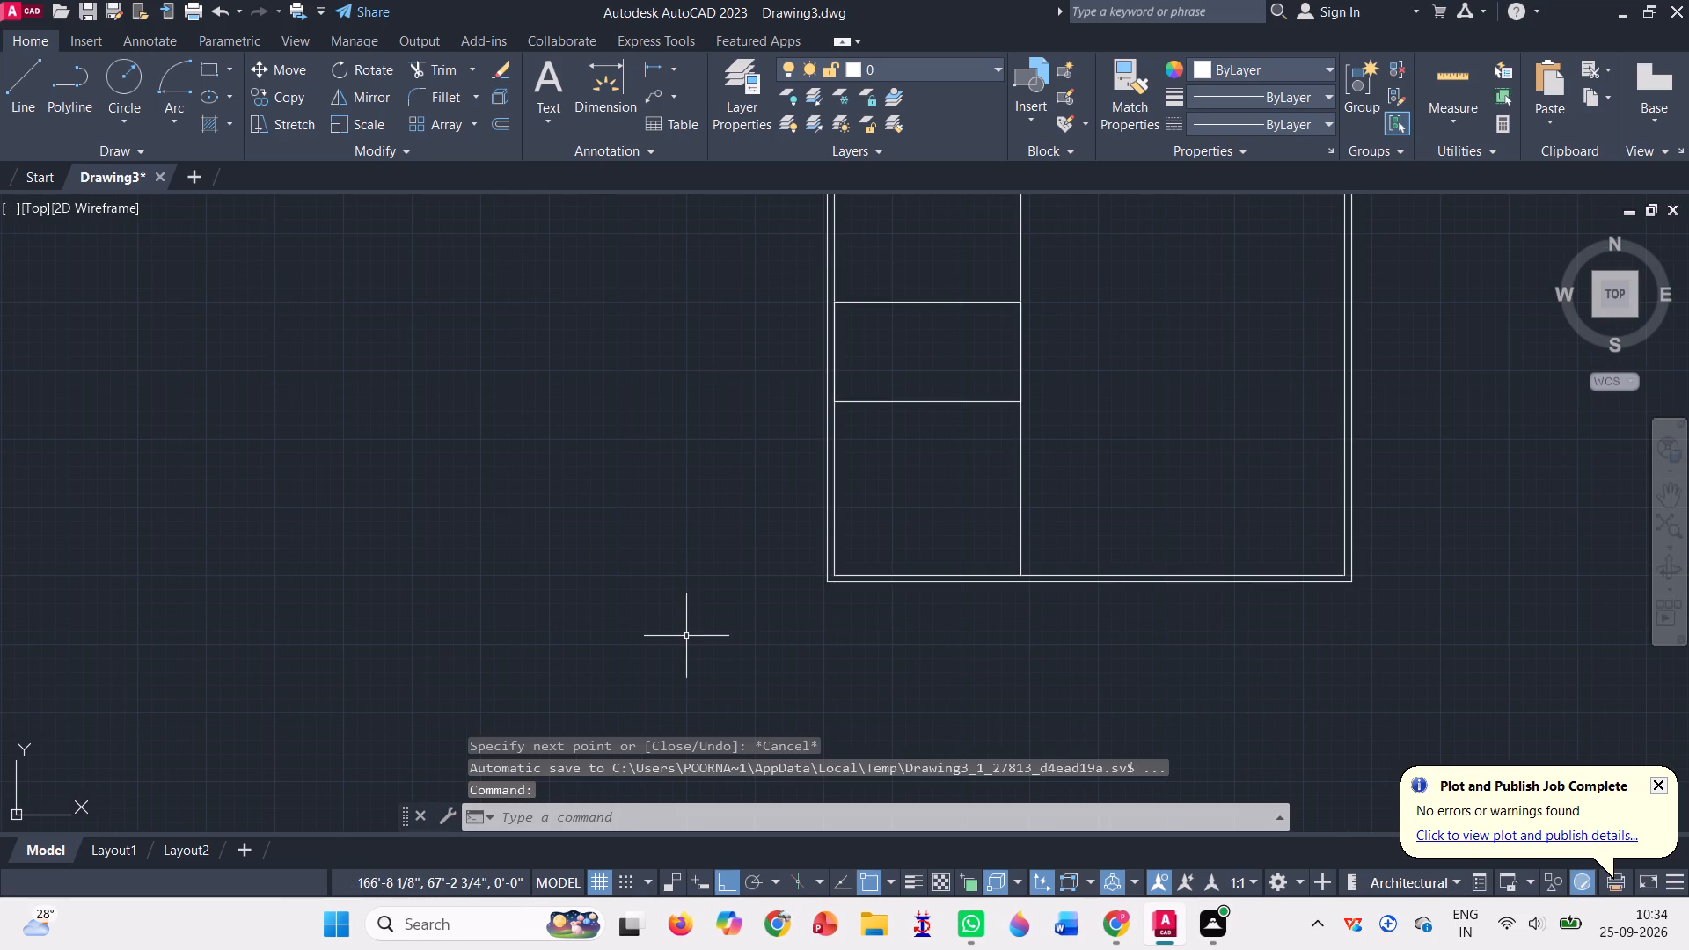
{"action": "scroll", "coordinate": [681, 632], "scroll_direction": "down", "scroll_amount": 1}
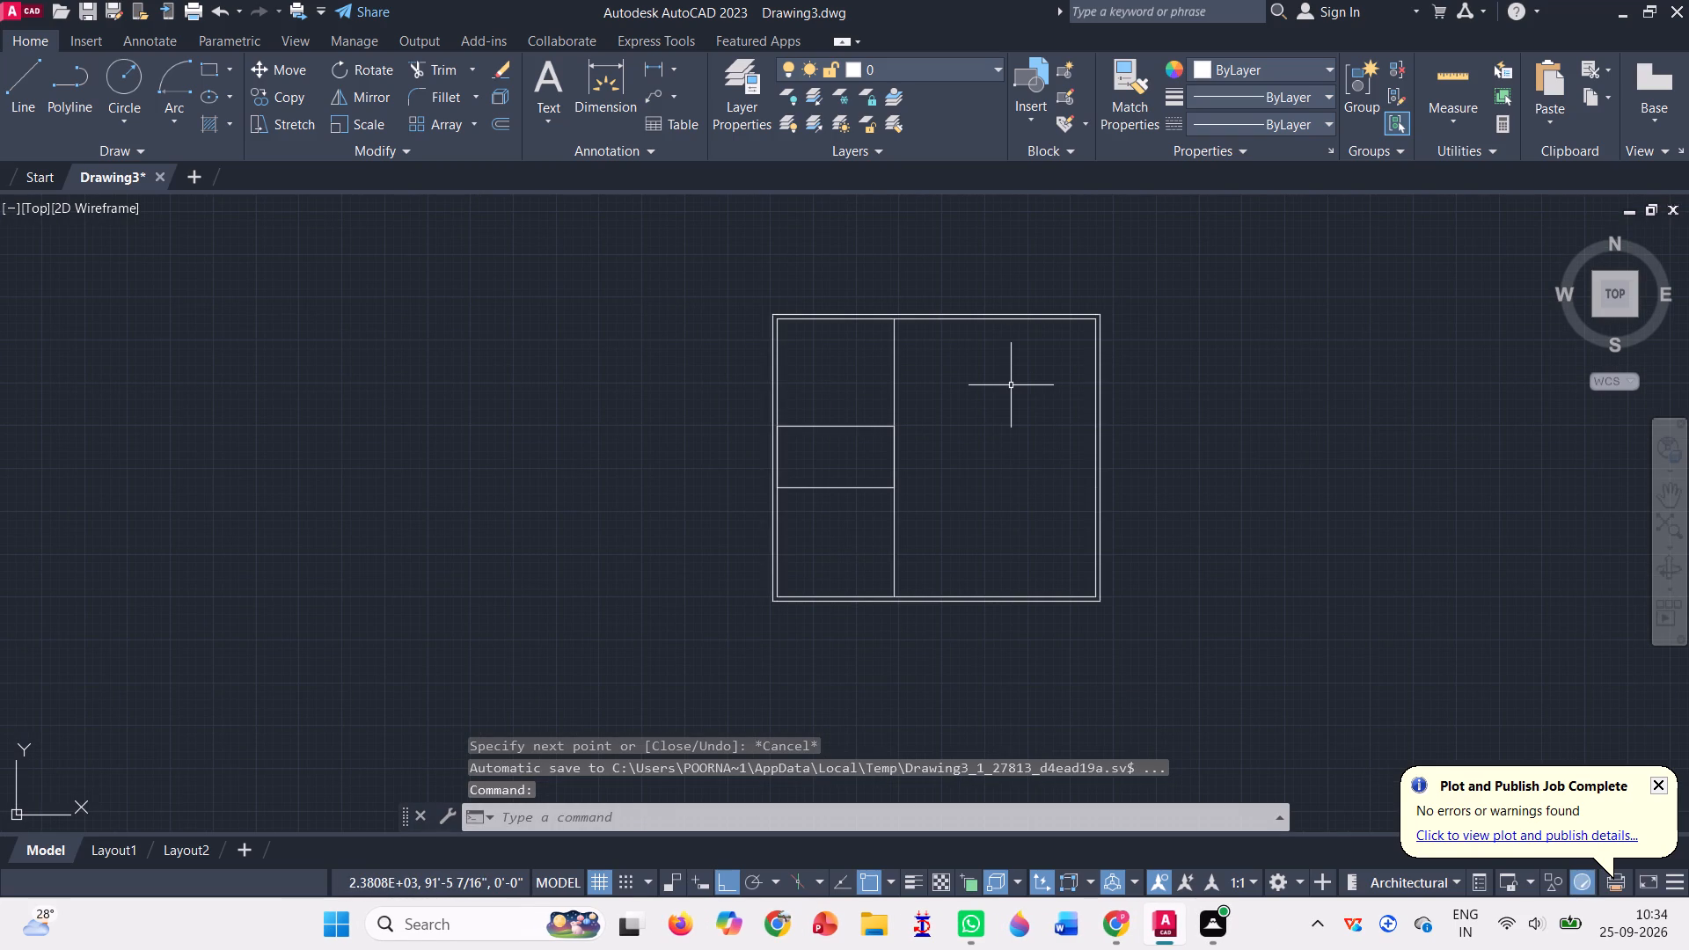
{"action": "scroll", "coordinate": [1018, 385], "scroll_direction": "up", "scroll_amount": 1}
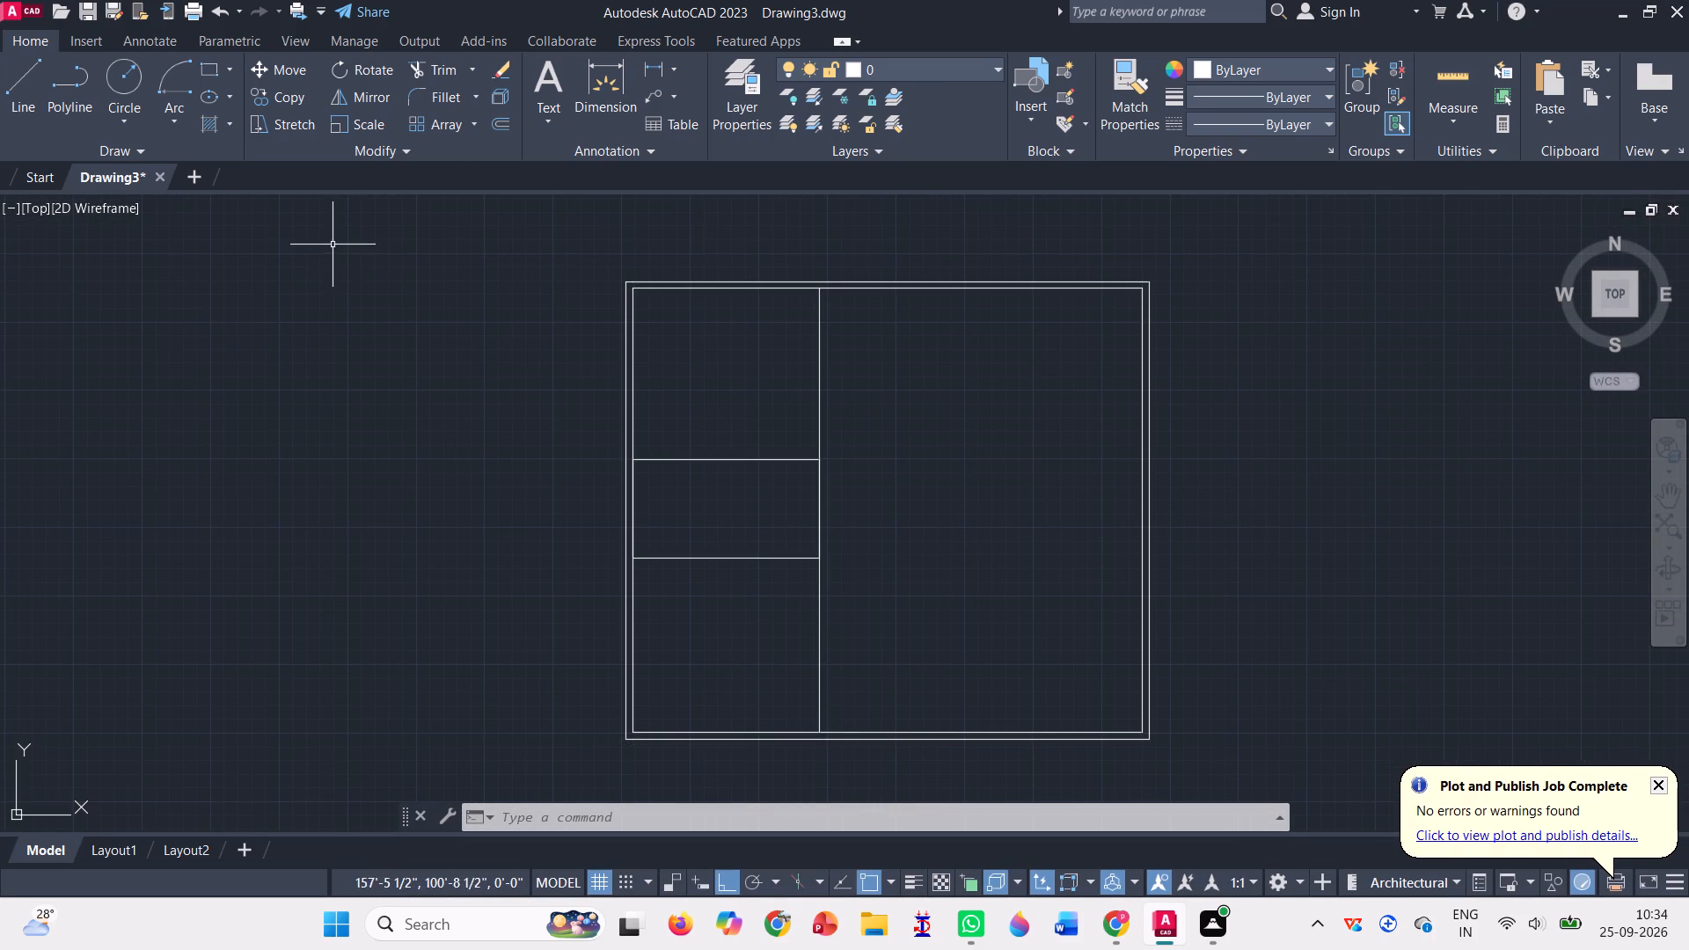
Start a line at the long north-south partition's north end and draw it 4'5" east along the inner north wall.
{"action": "left_click", "coordinate": [23, 77]}
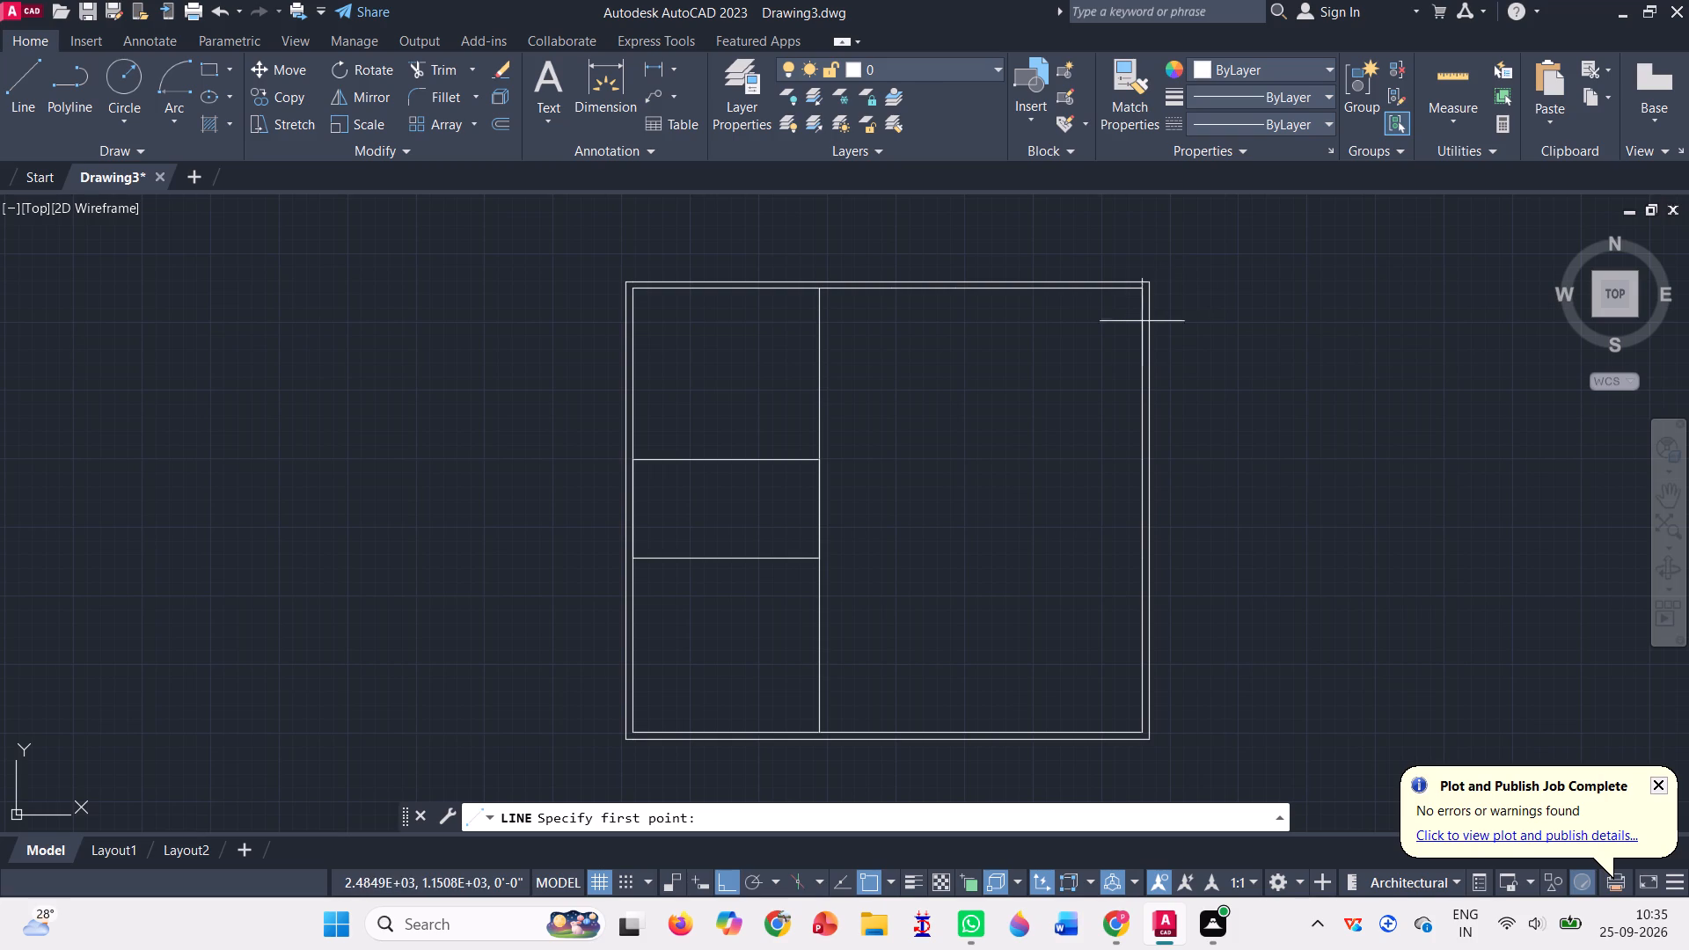
{"action": "scroll", "coordinate": [803, 315], "scroll_direction": "up", "scroll_amount": 4}
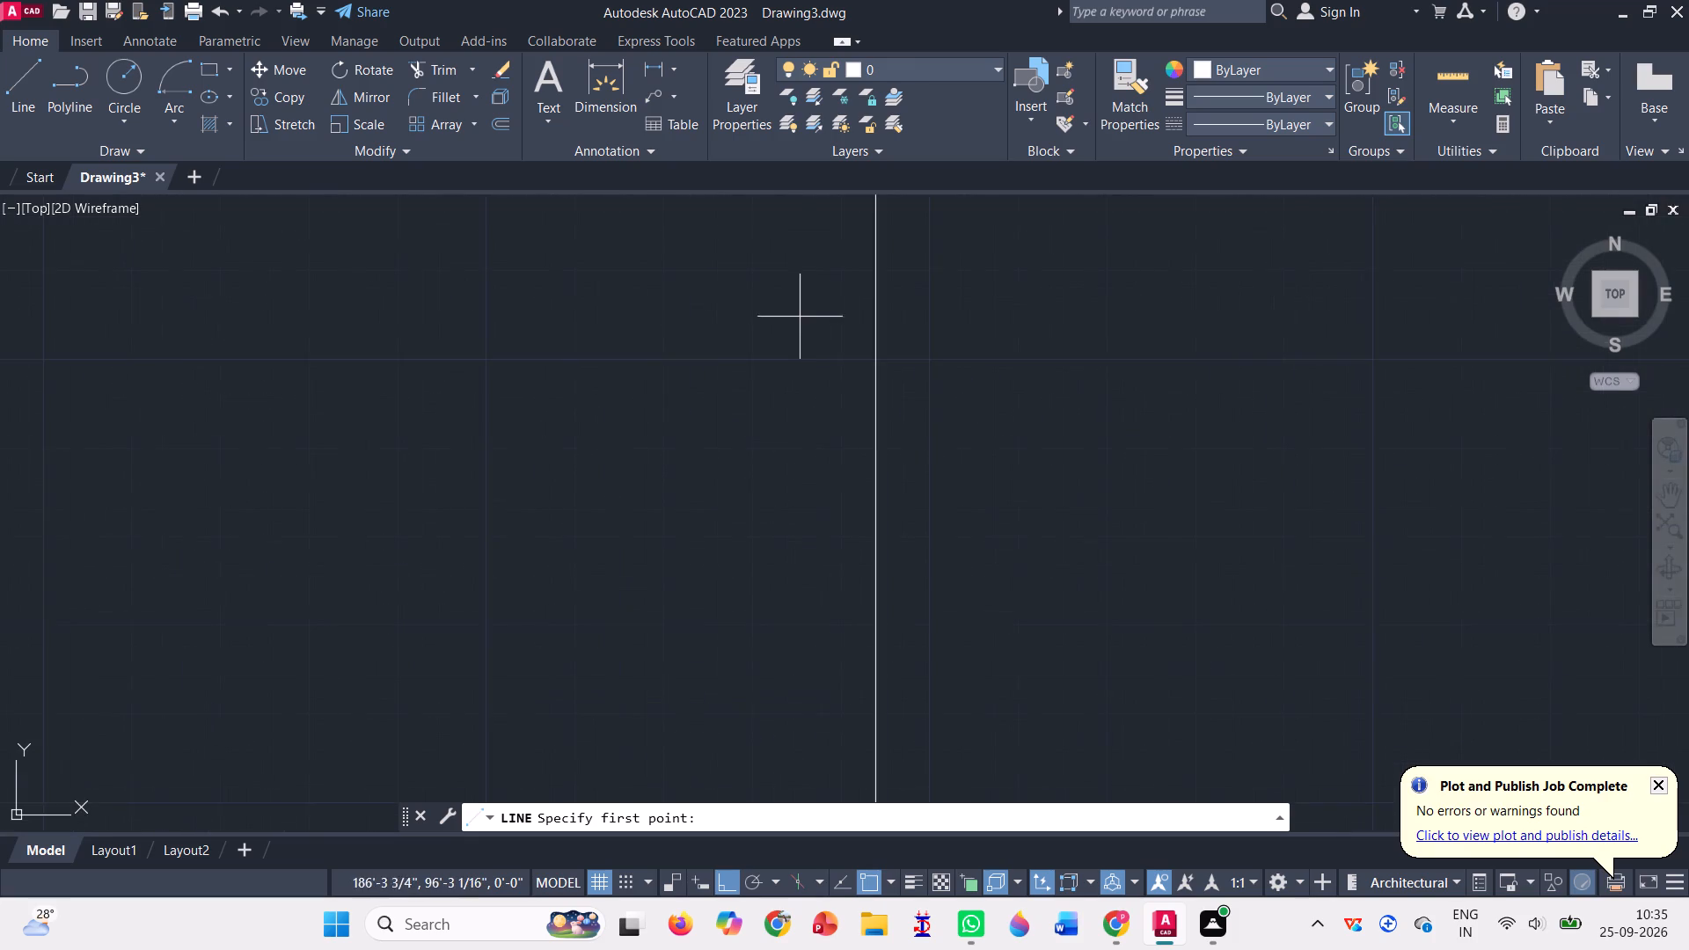
{"action": "scroll", "coordinate": [821, 289], "scroll_direction": "down", "scroll_amount": 2}
{"action": "left_click", "coordinate": [837, 232]}
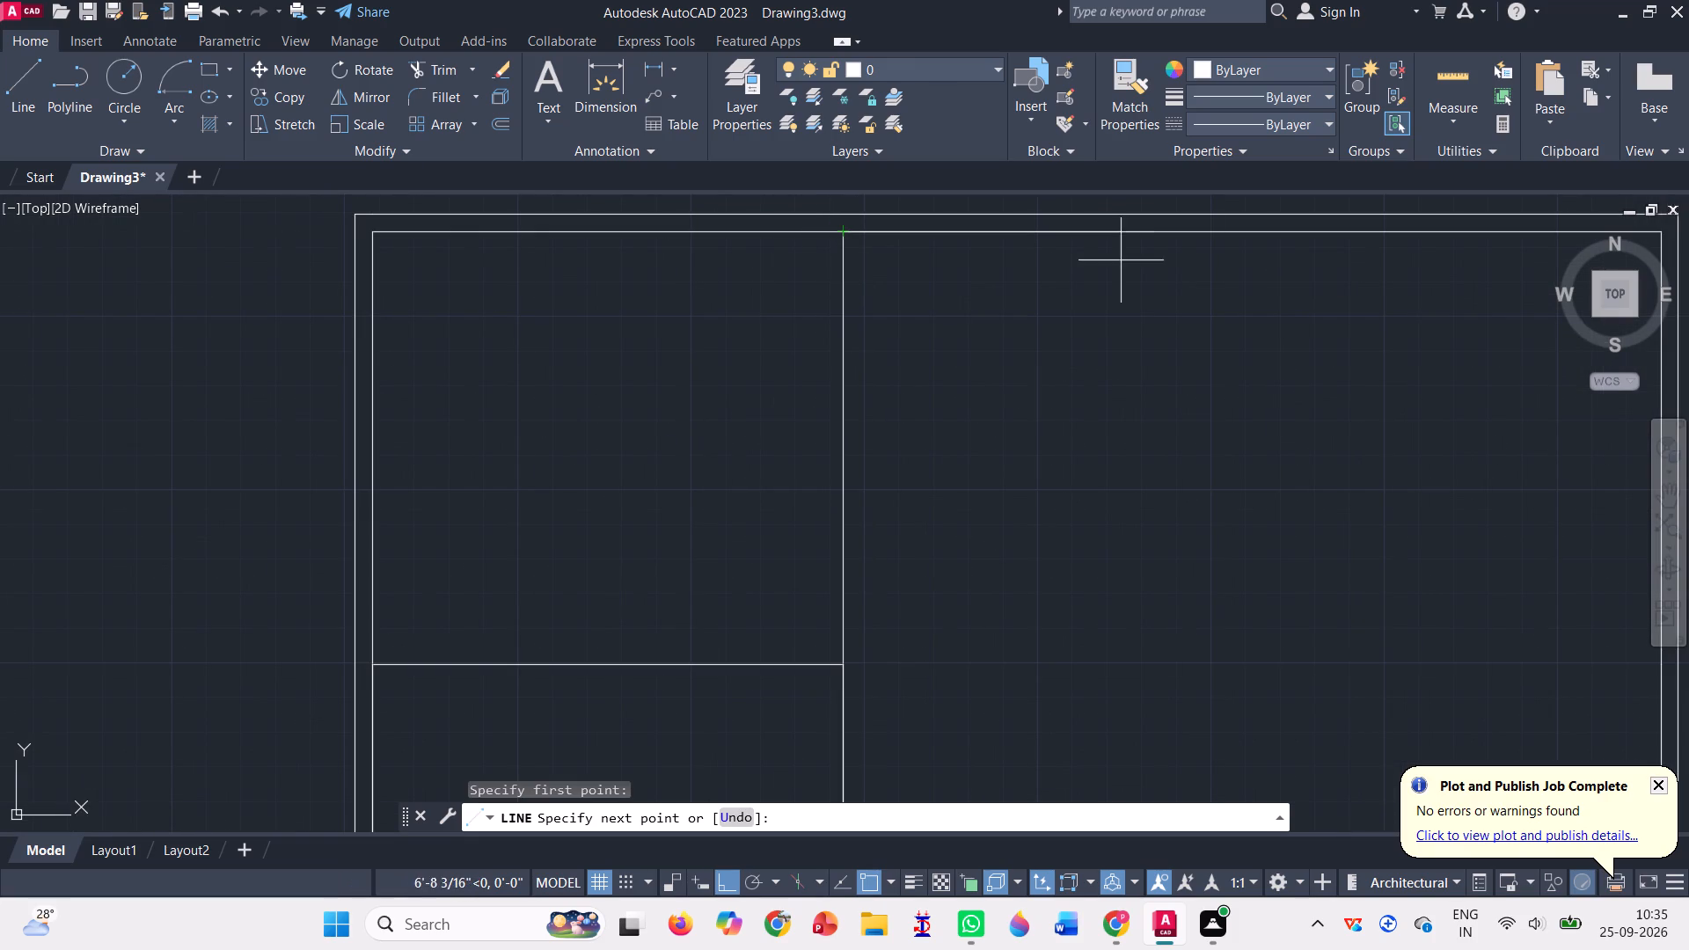
{"action": "scroll", "coordinate": [837, 307], "scroll_direction": "down", "scroll_amount": 3}
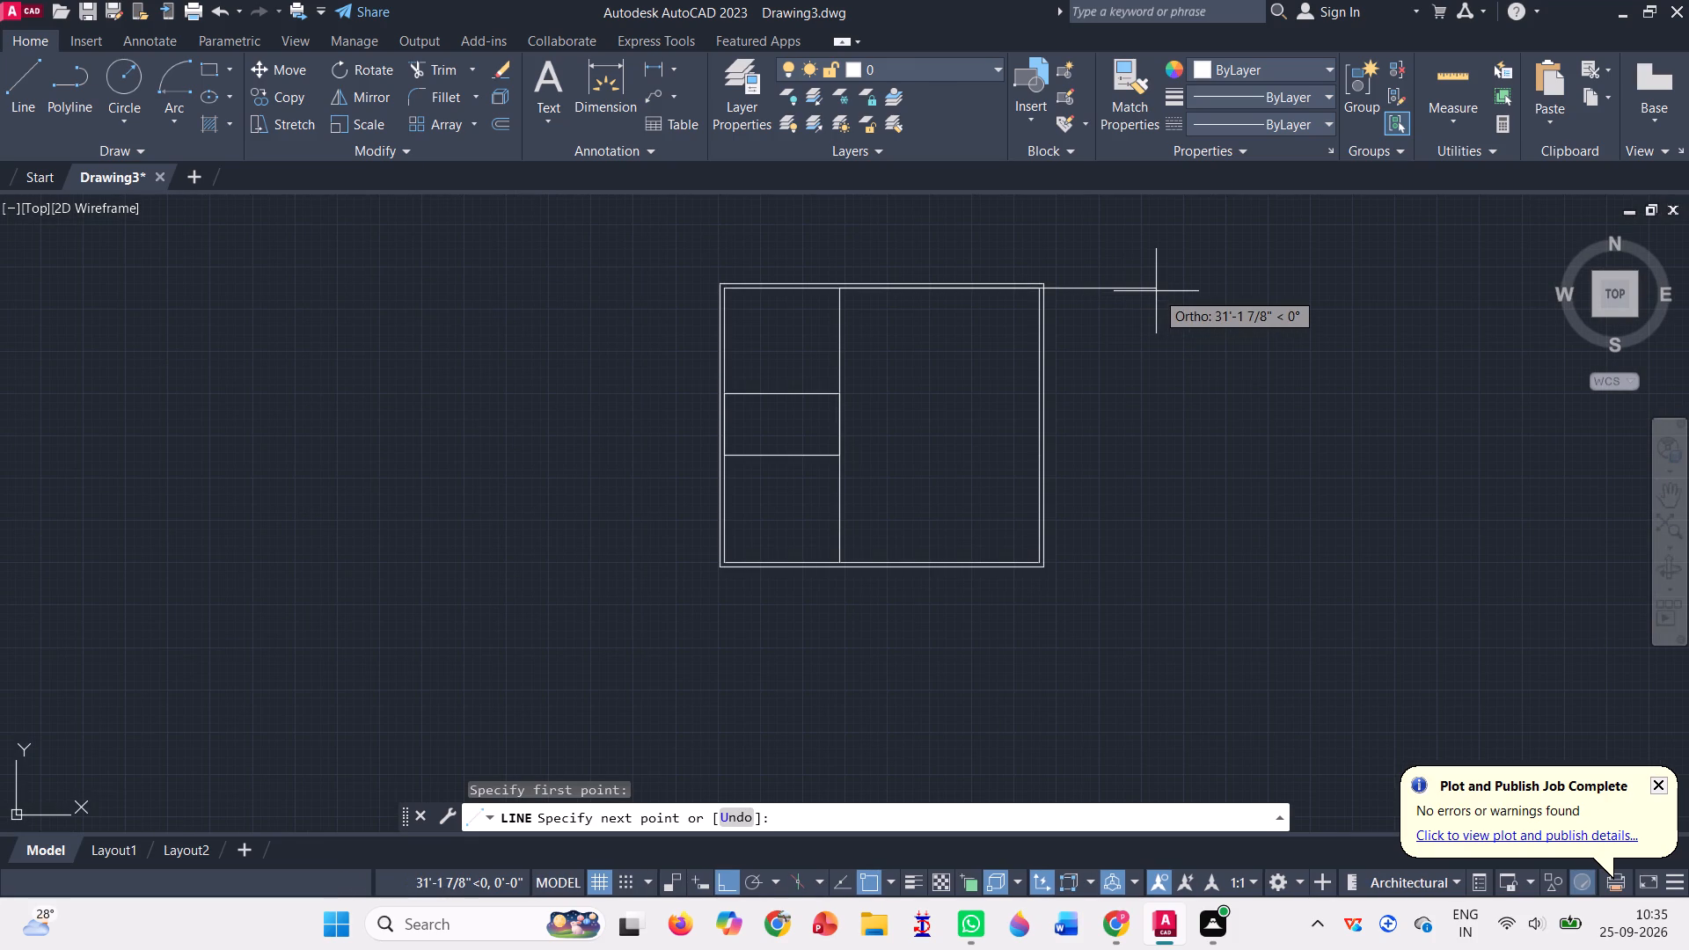
{"action": "key", "text": "4"}
{"action": "type", "text": "'5"}
{"action": "key", "text": "shift+quotedbl"}
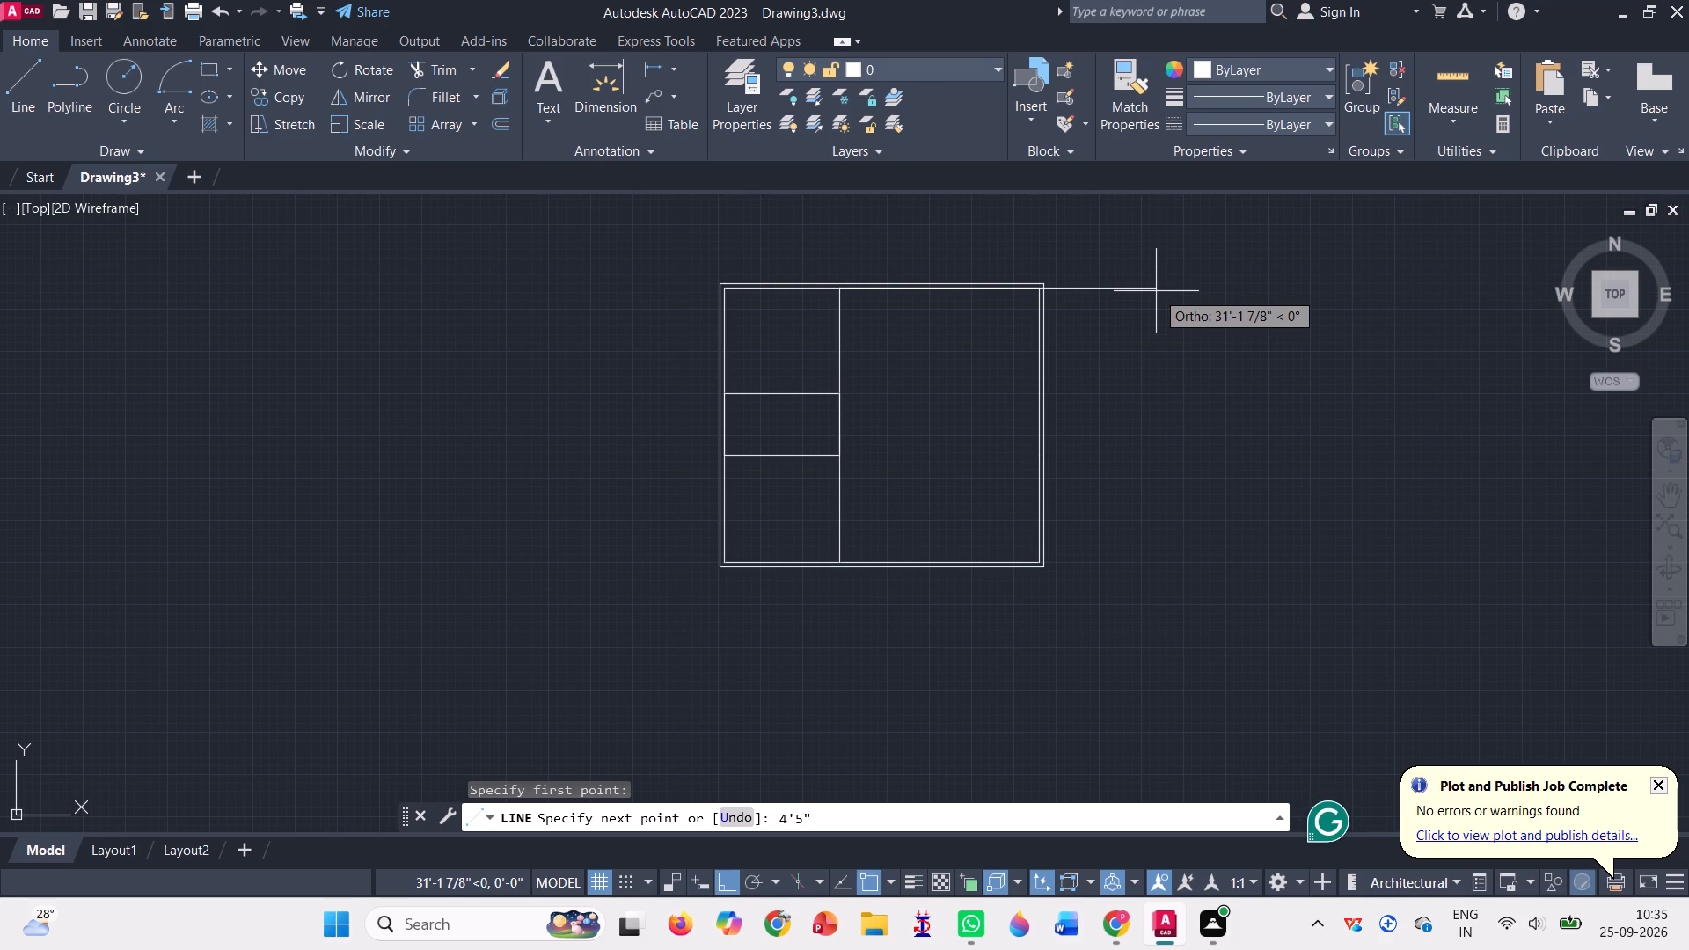
{"action": "key", "text": "Return"}
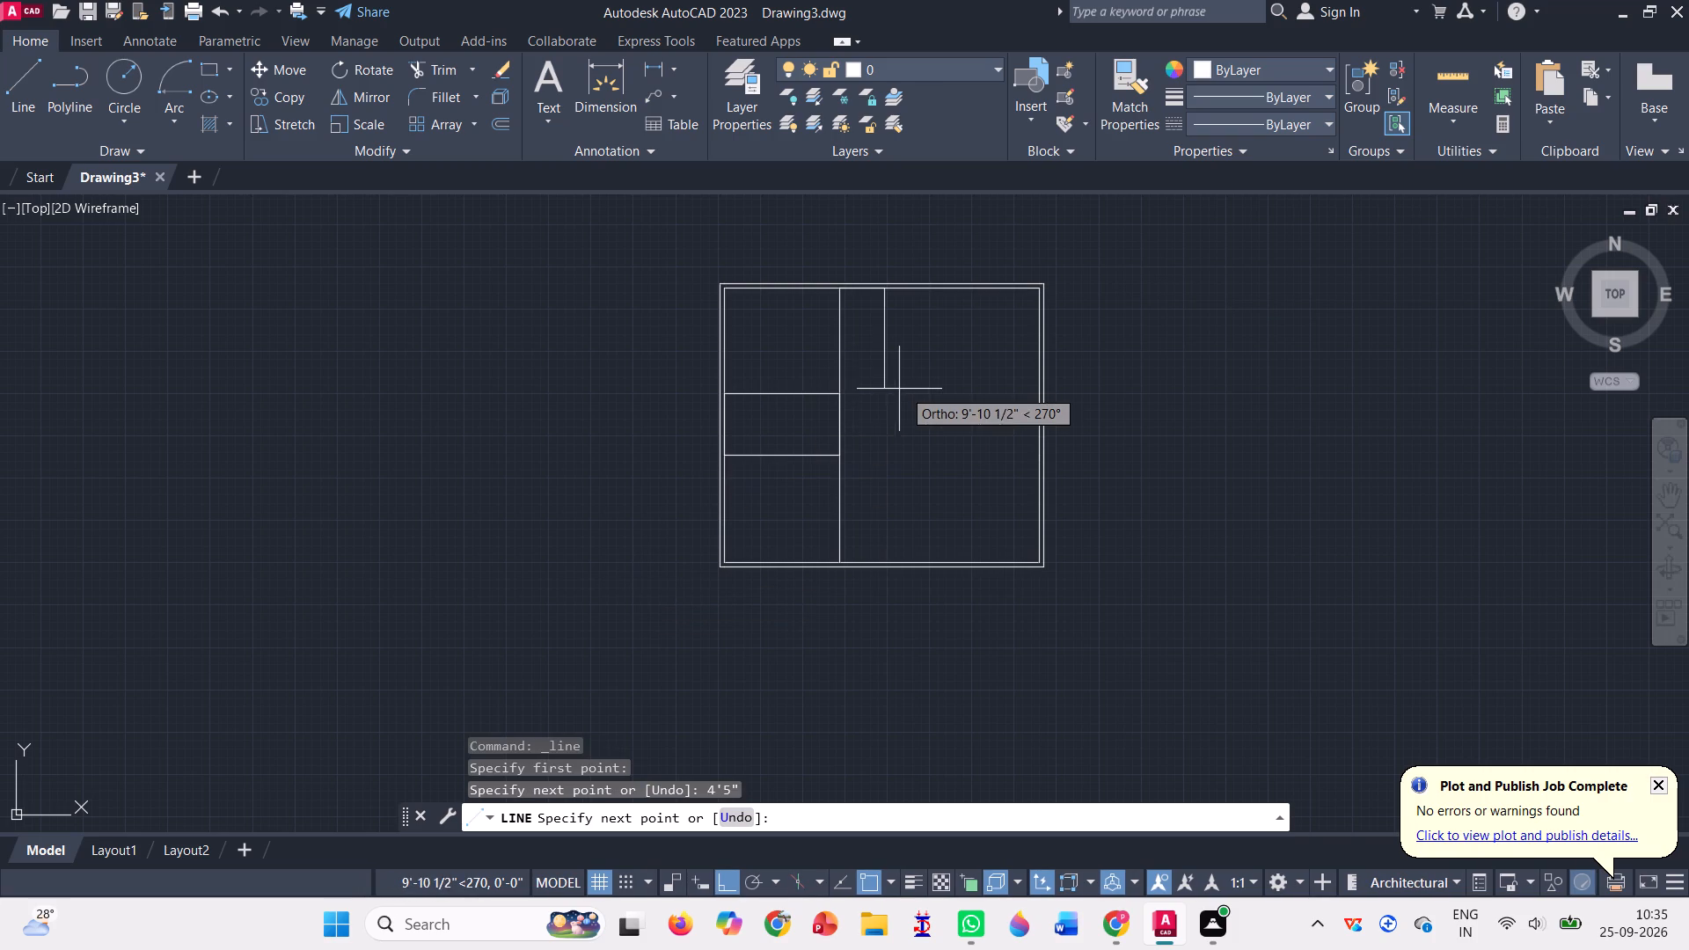
Continue the line 5'7" south and west to the long north-south partition, closing a small room.
{"action": "scroll", "coordinate": [905, 389], "scroll_direction": "up", "scroll_amount": 3}
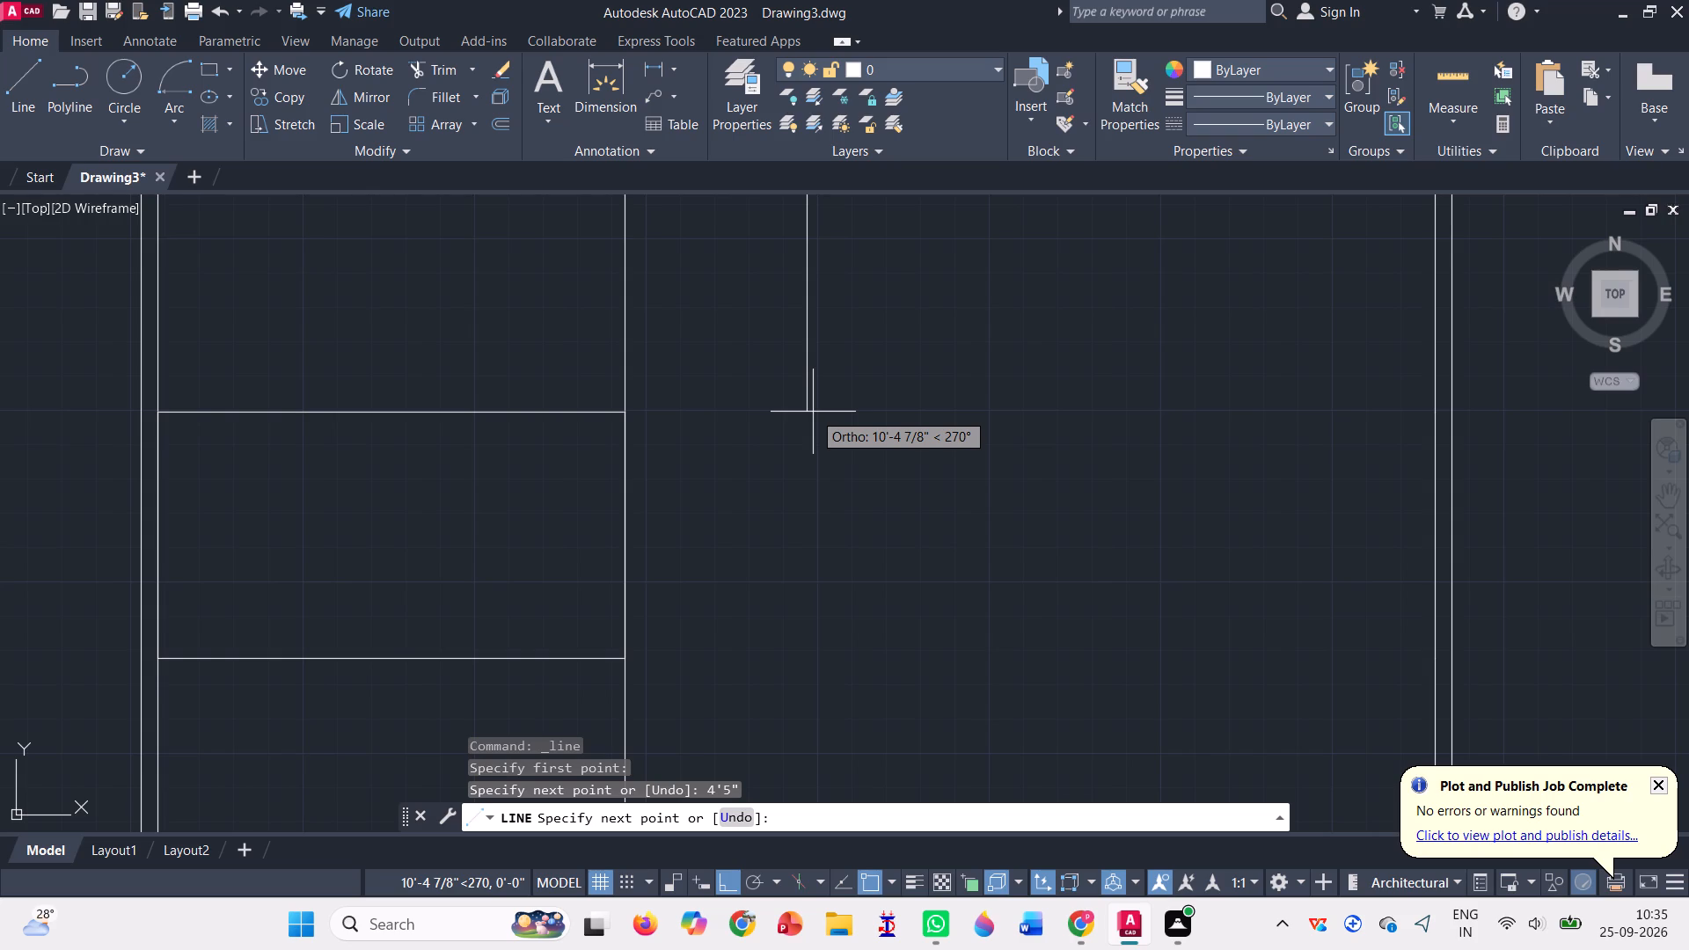
{"action": "type", "text": "5'"}
{"action": "key", "text": "7"}
{"action": "key", "text": "shift+quotedbl"}
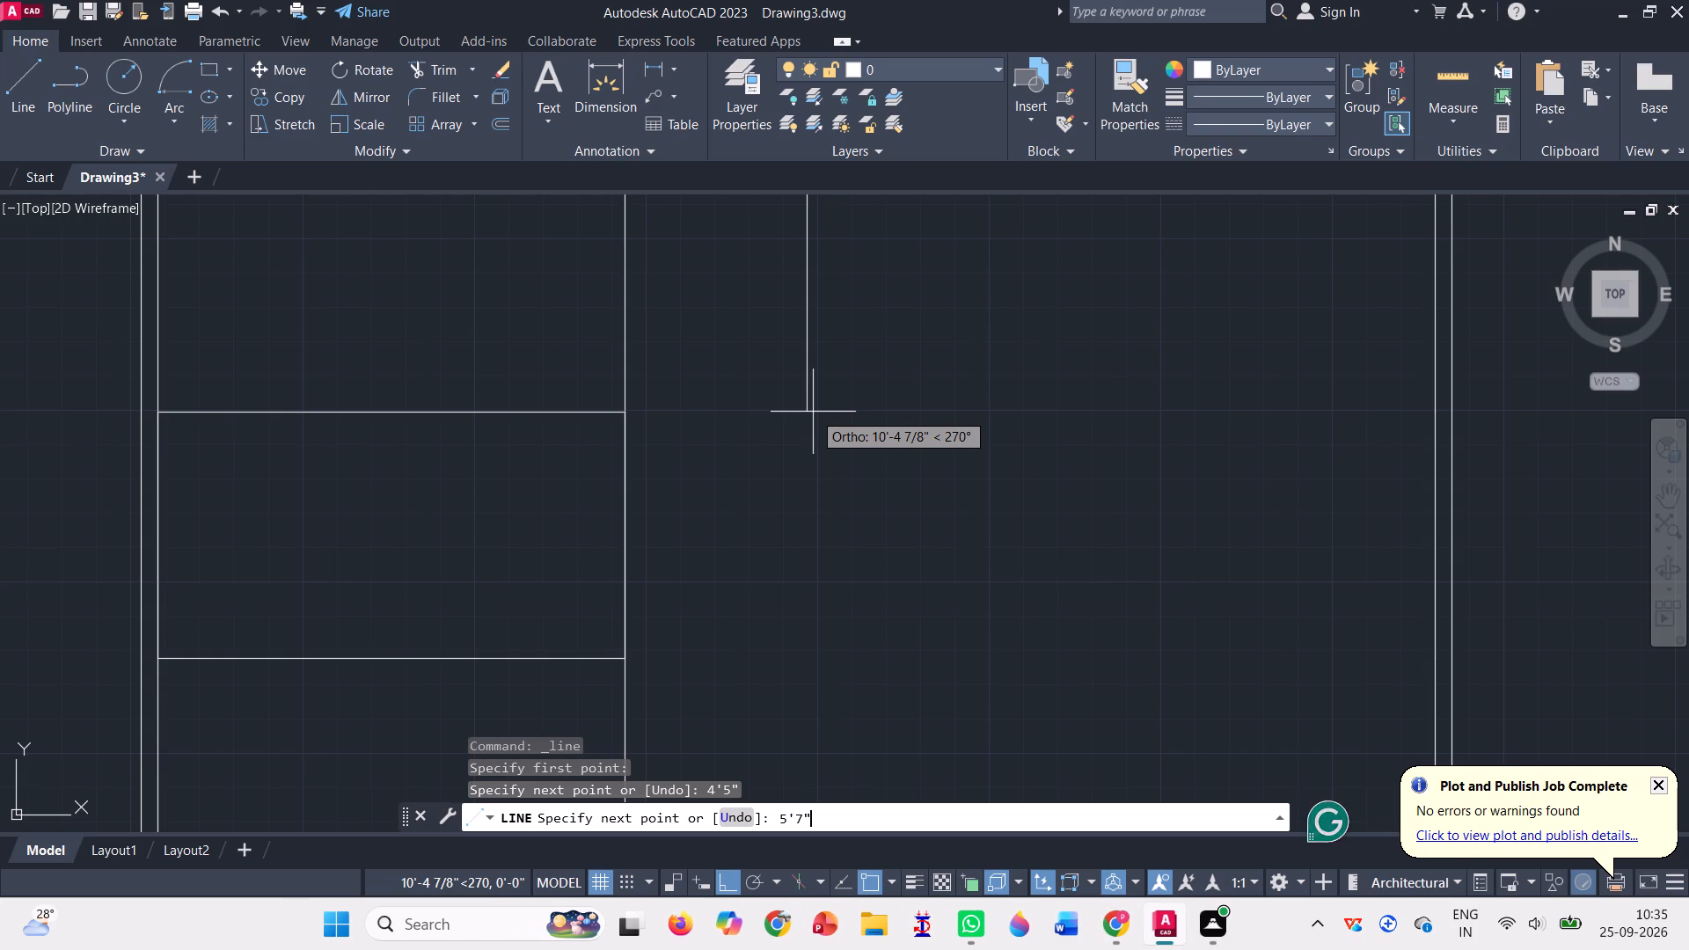
{"action": "key", "text": "Return"}
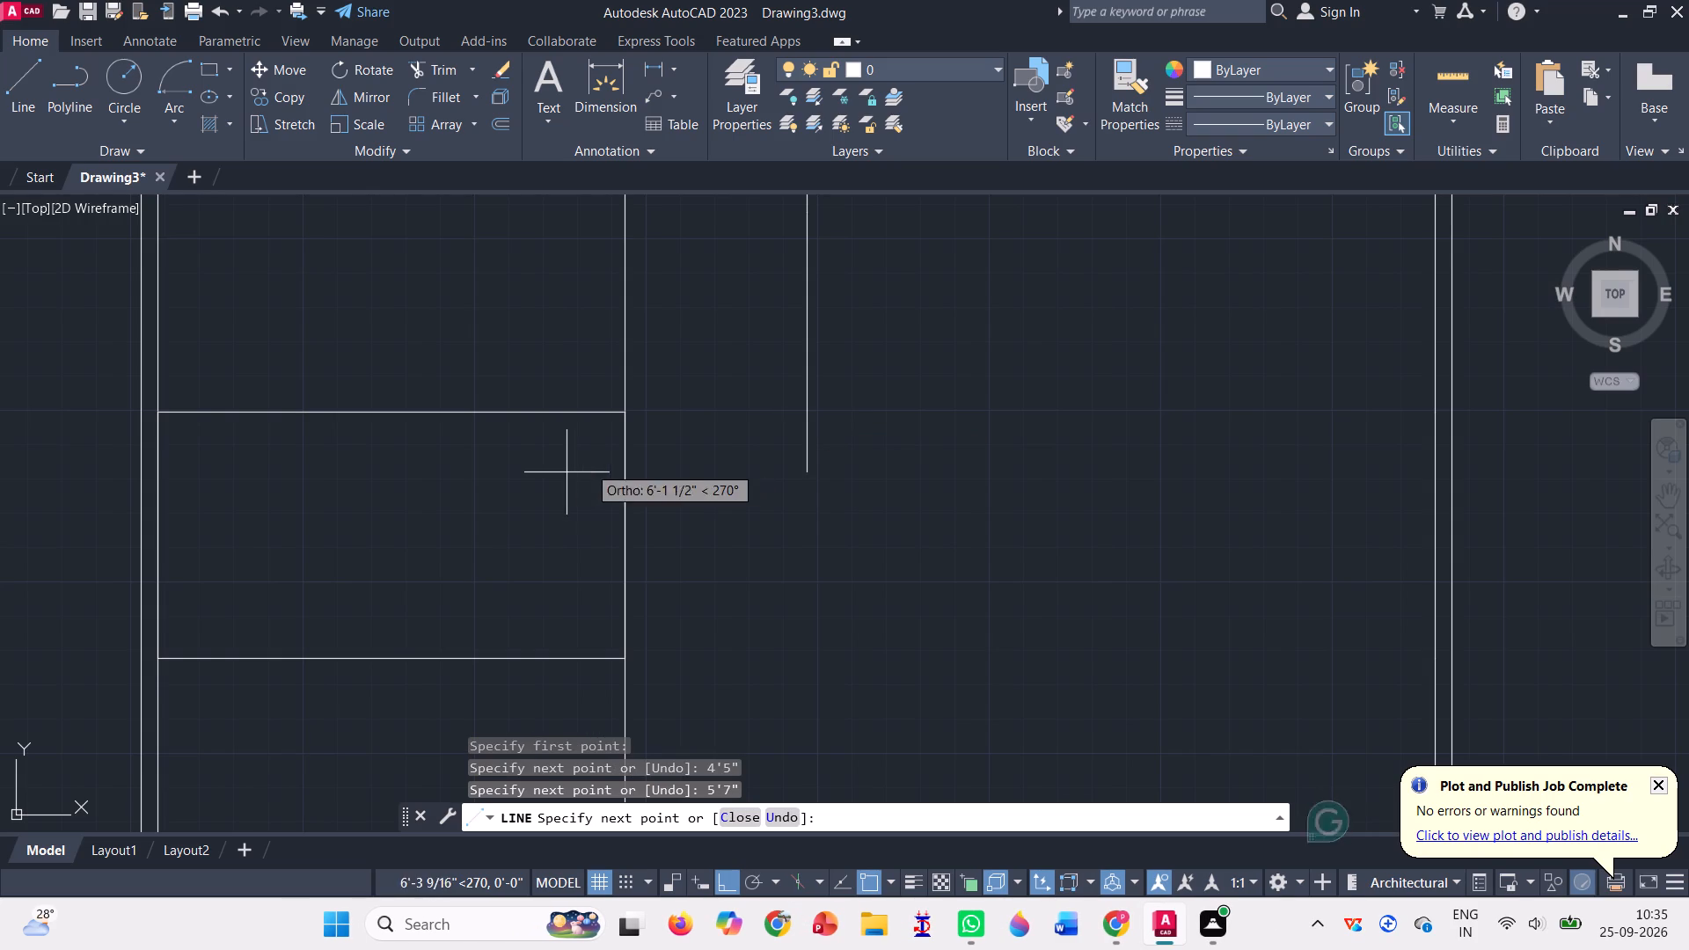
{"action": "scroll", "coordinate": [731, 294], "scroll_direction": "down", "scroll_amount": 2}
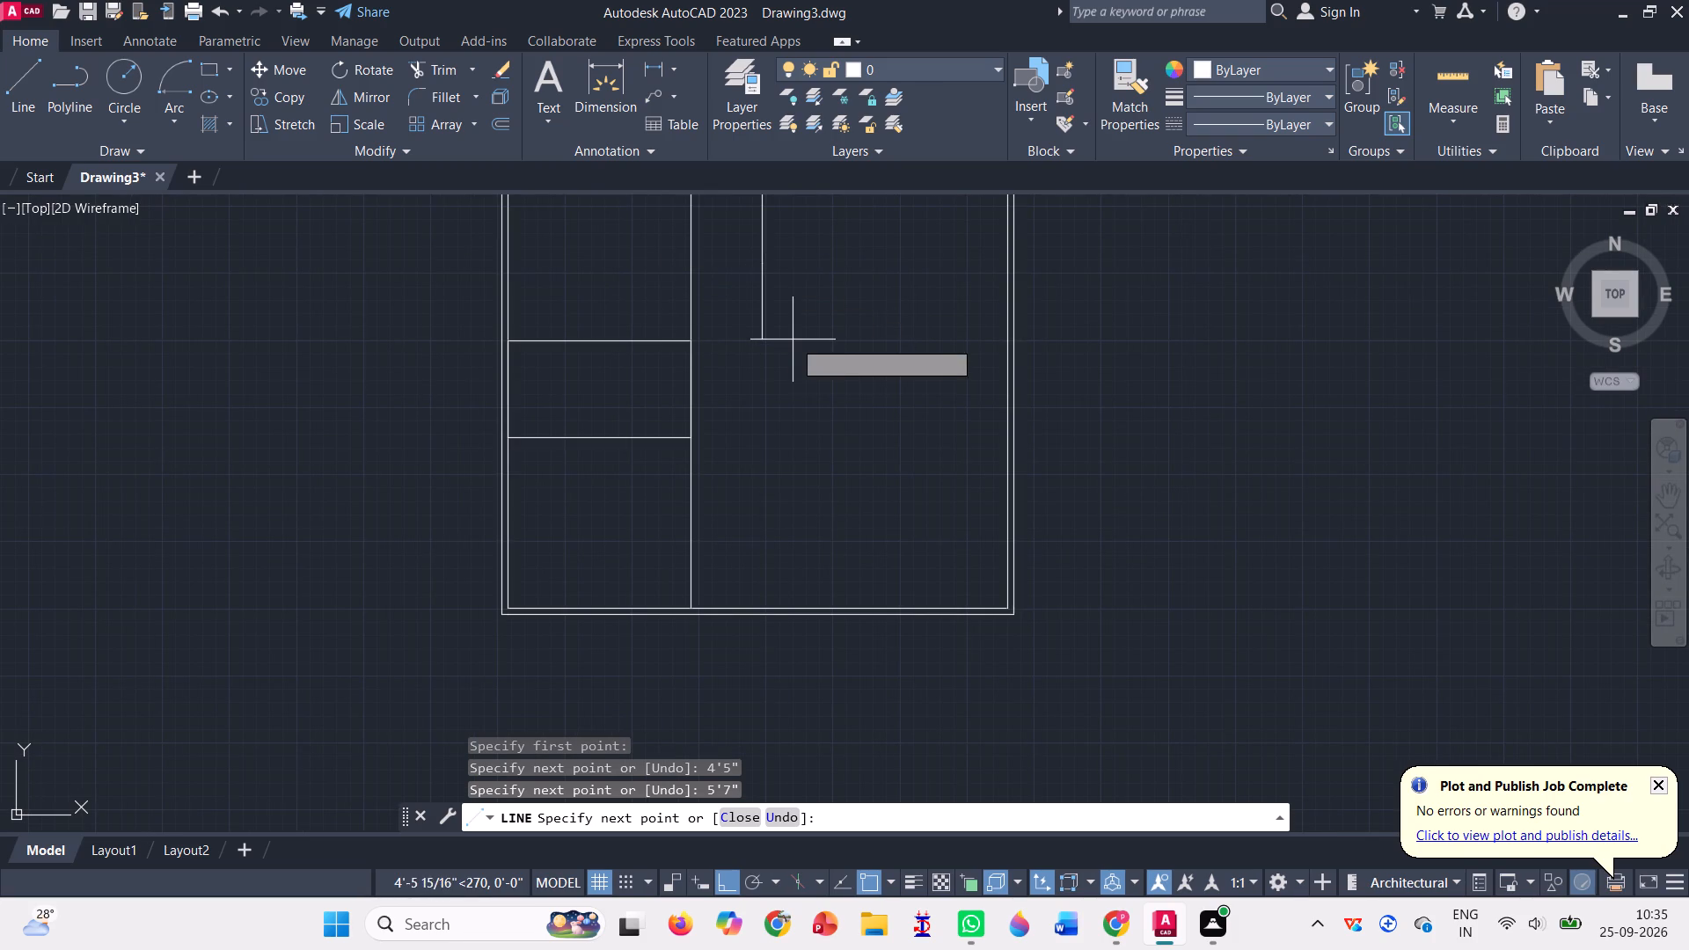
{"action": "scroll", "coordinate": [793, 340], "scroll_direction": "down", "scroll_amount": 2}
{"action": "scroll", "coordinate": [769, 317], "scroll_direction": "up", "scroll_amount": 3}
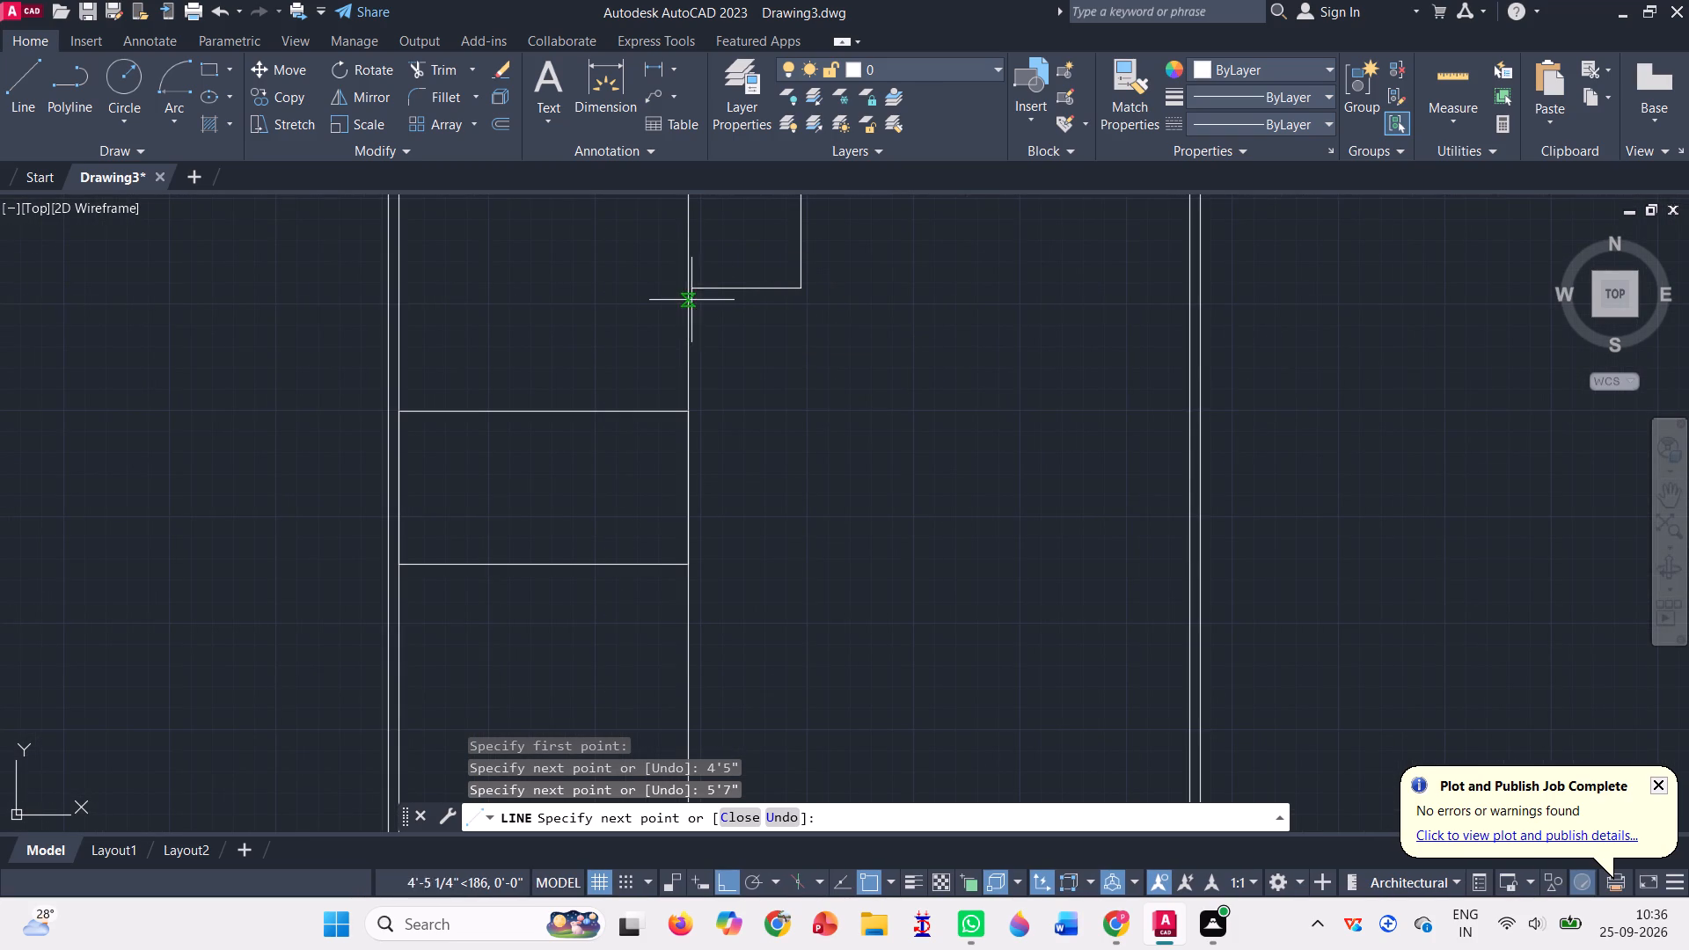
{"action": "left_click", "coordinate": [693, 287]}
Continue the line 3'11" east along the small room's south side and on to its southeast corner.
{"action": "scroll", "coordinate": [846, 397], "scroll_direction": "down", "scroll_amount": 1}
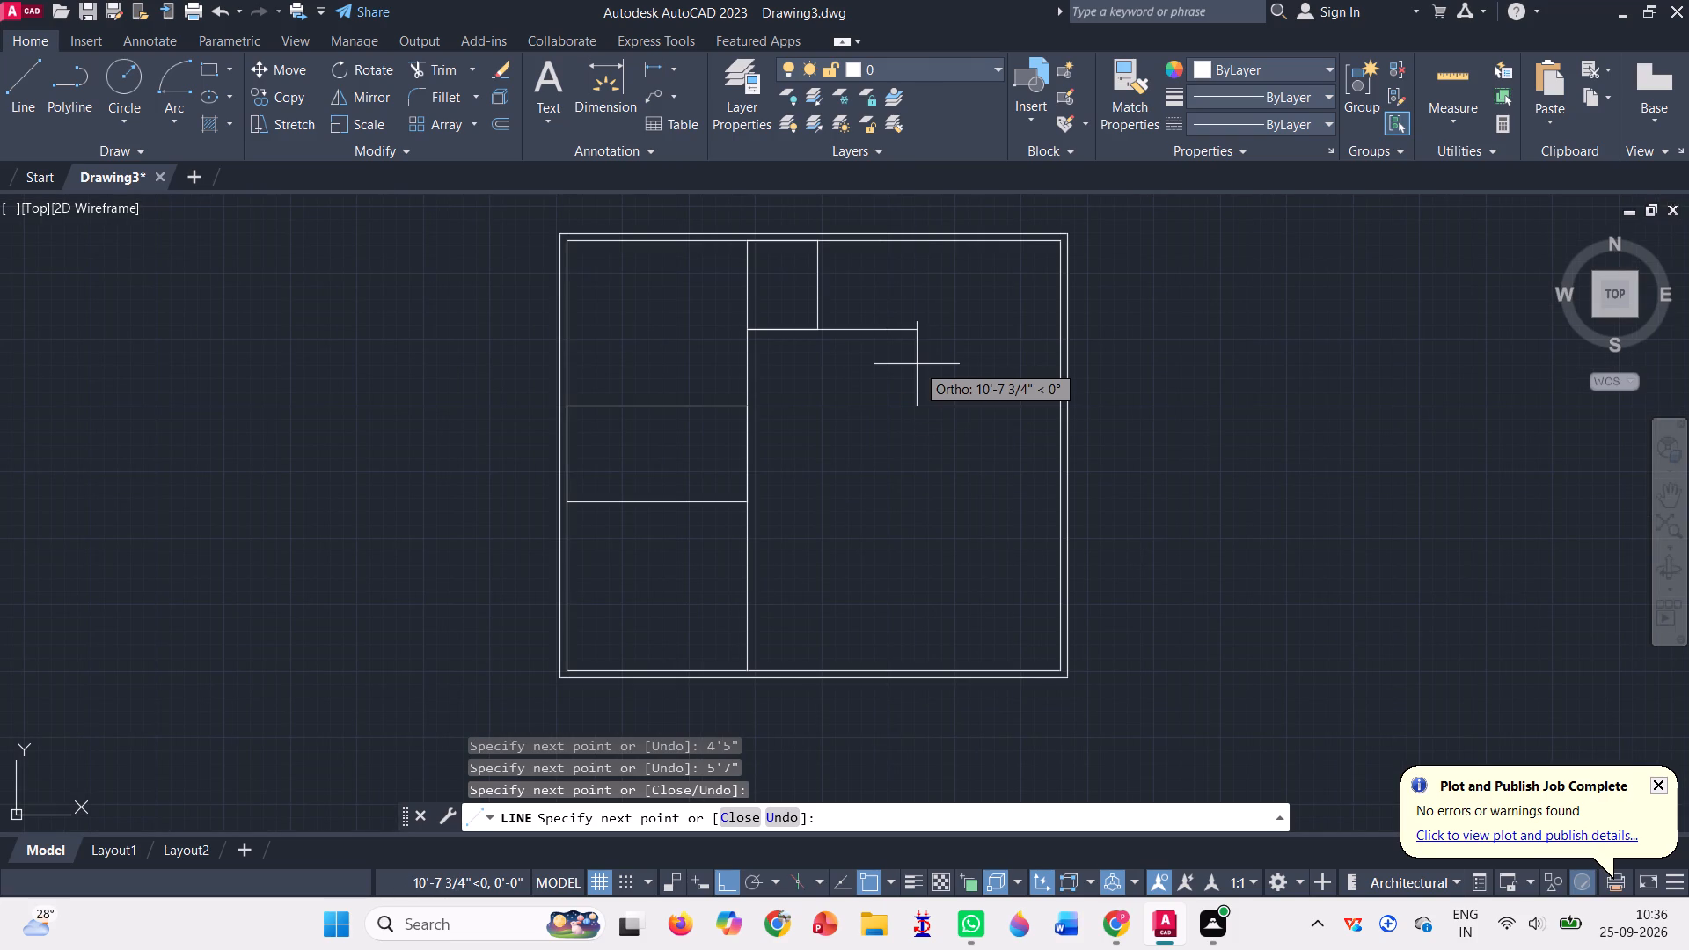
{"action": "key", "text": "3"}
{"action": "key", "text": "apostrophe"}
{"action": "type", "text": "11\""}
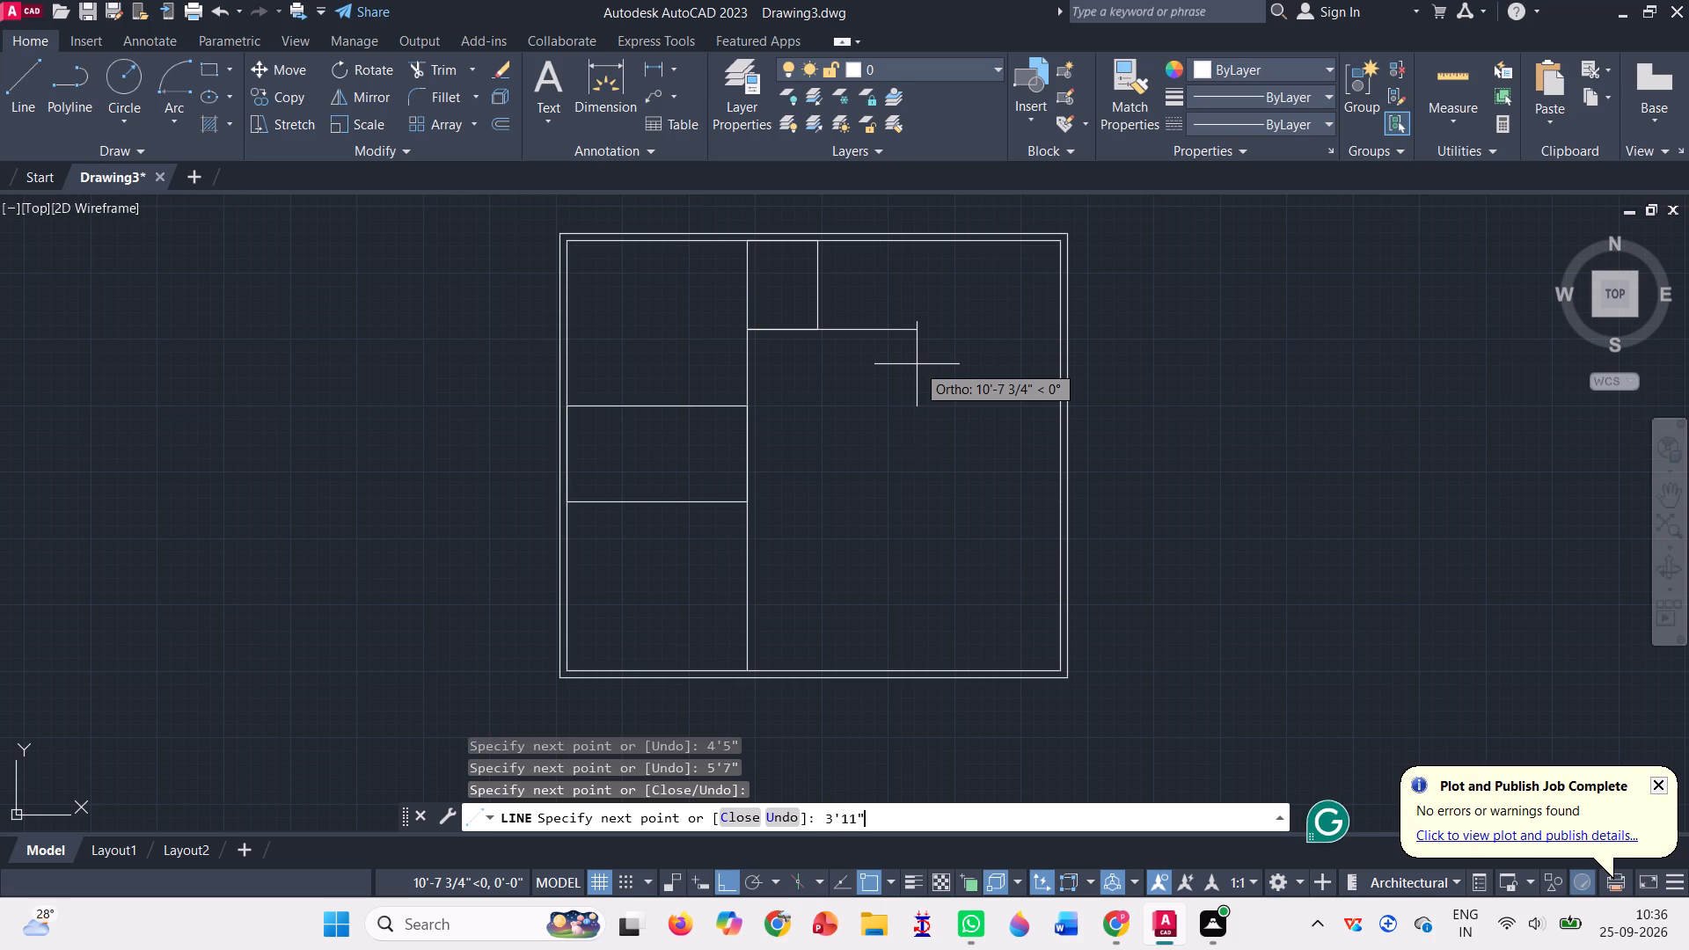
{"action": "key", "text": "Return"}
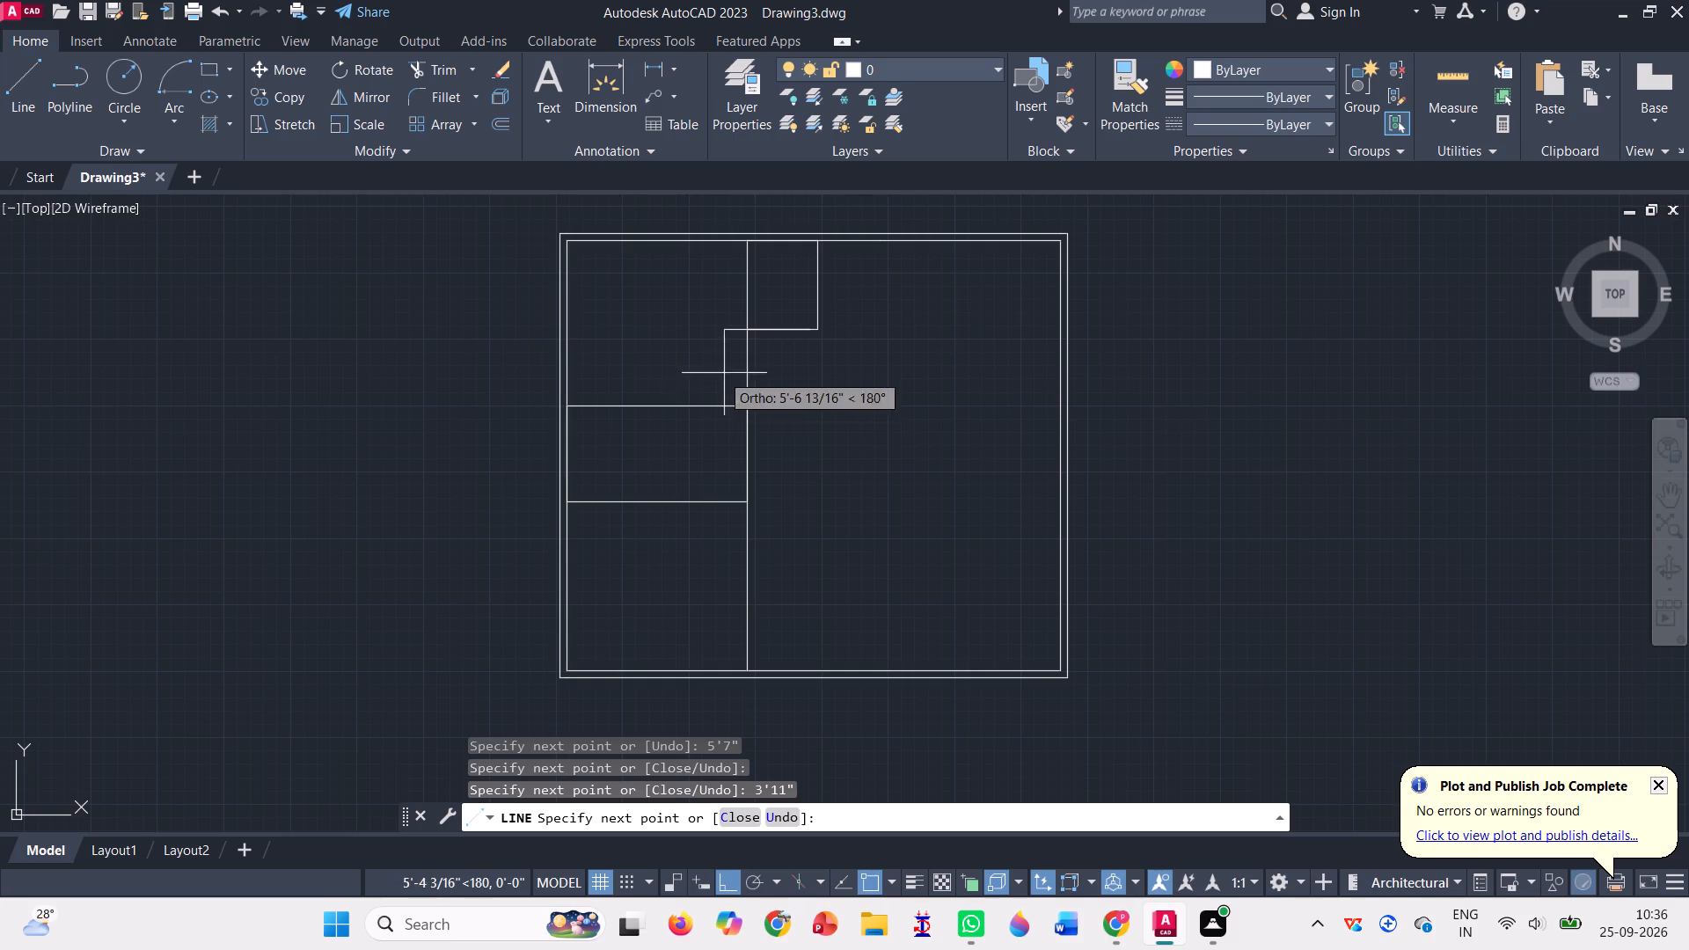
{"action": "scroll", "coordinate": [763, 348], "scroll_direction": "up", "scroll_amount": 3}
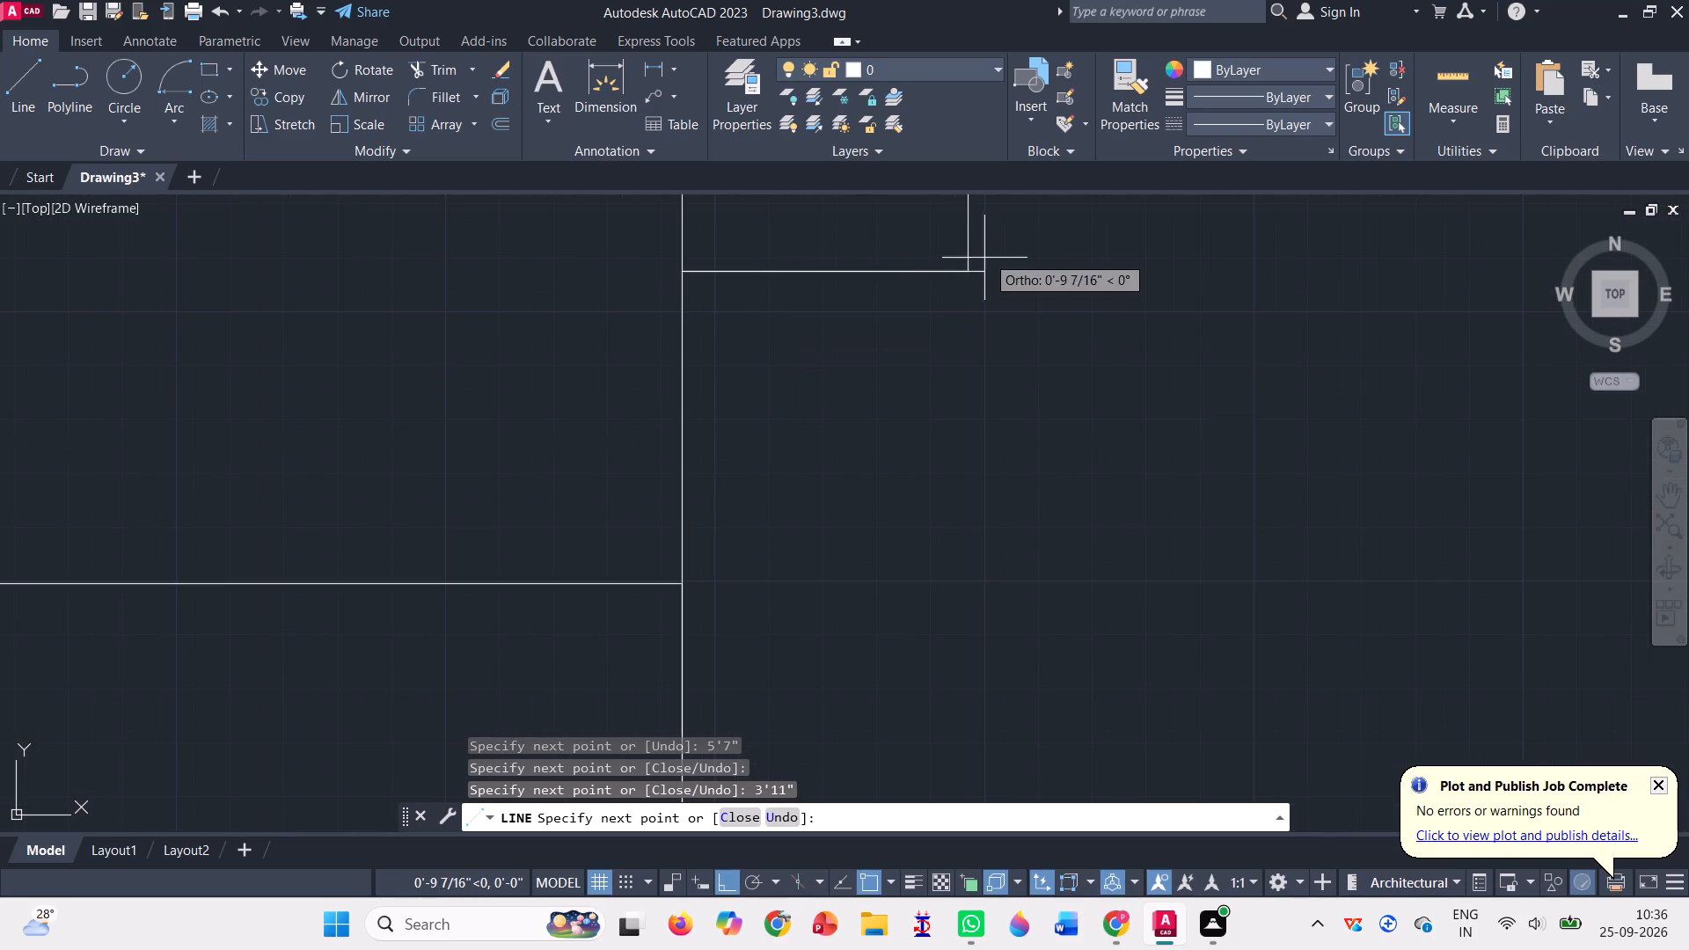
{"action": "left_click", "coordinate": [970, 279]}
Continue the line 3'11" east from the small room's southeast corner and north to the inner north wall, forming a second small room.
{"action": "scroll", "coordinate": [1115, 311], "scroll_direction": "down", "scroll_amount": 2}
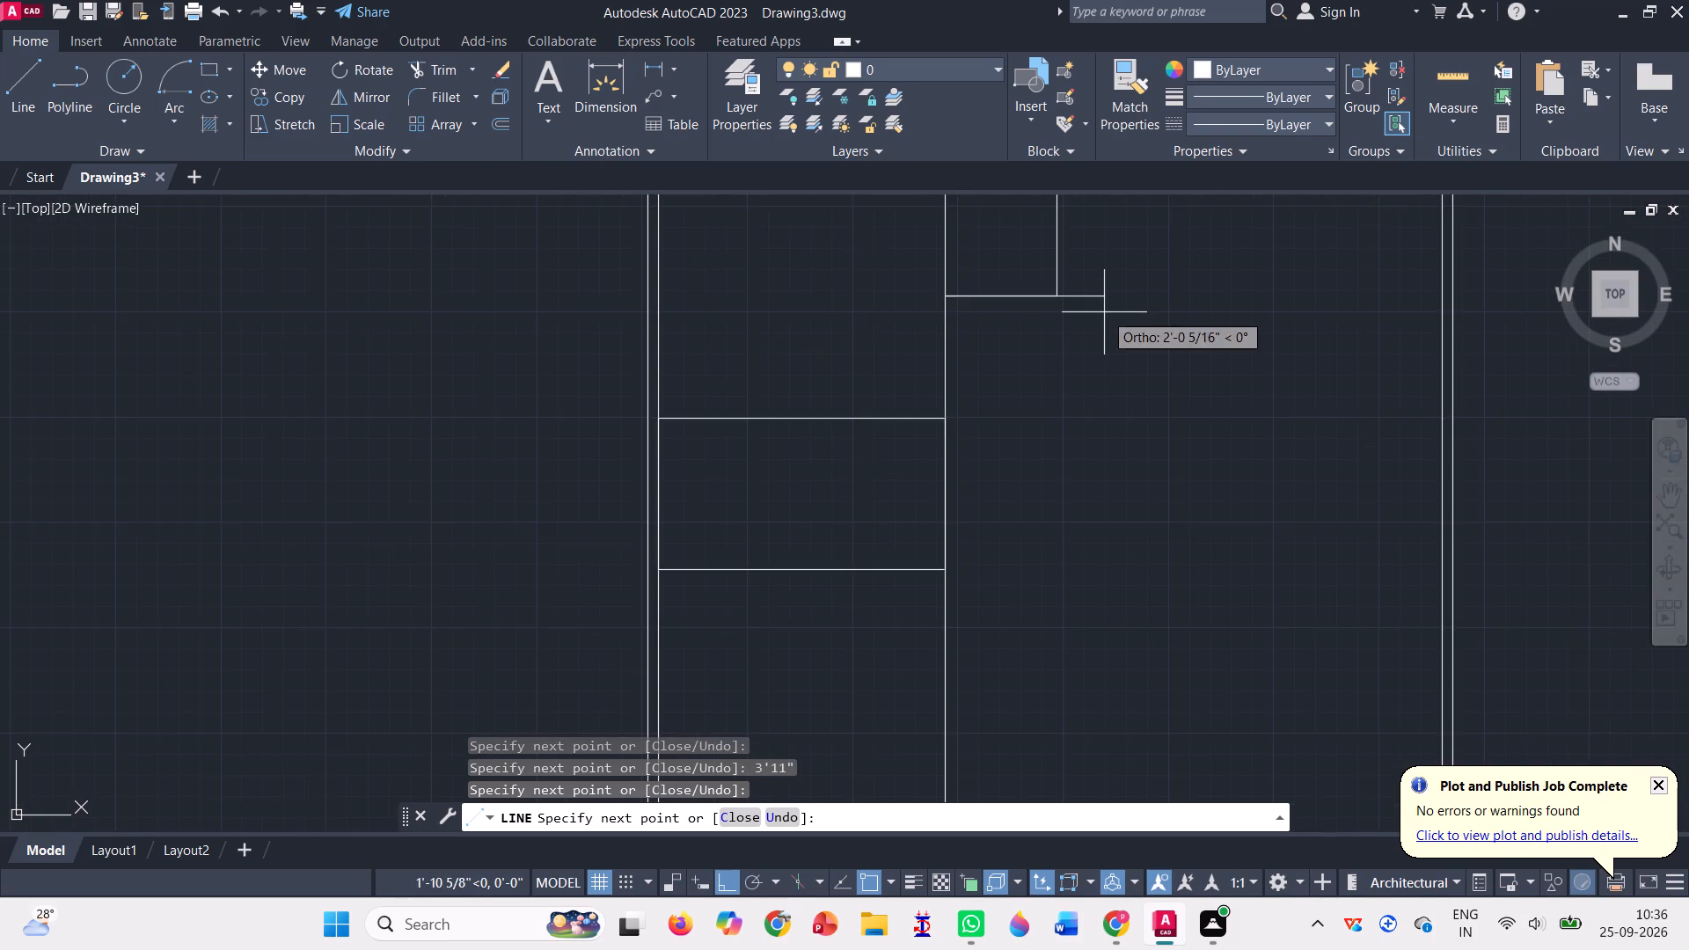
{"action": "scroll", "coordinate": [1104, 315], "scroll_direction": "down", "scroll_amount": 2}
{"action": "type", "text": "3'11\""}
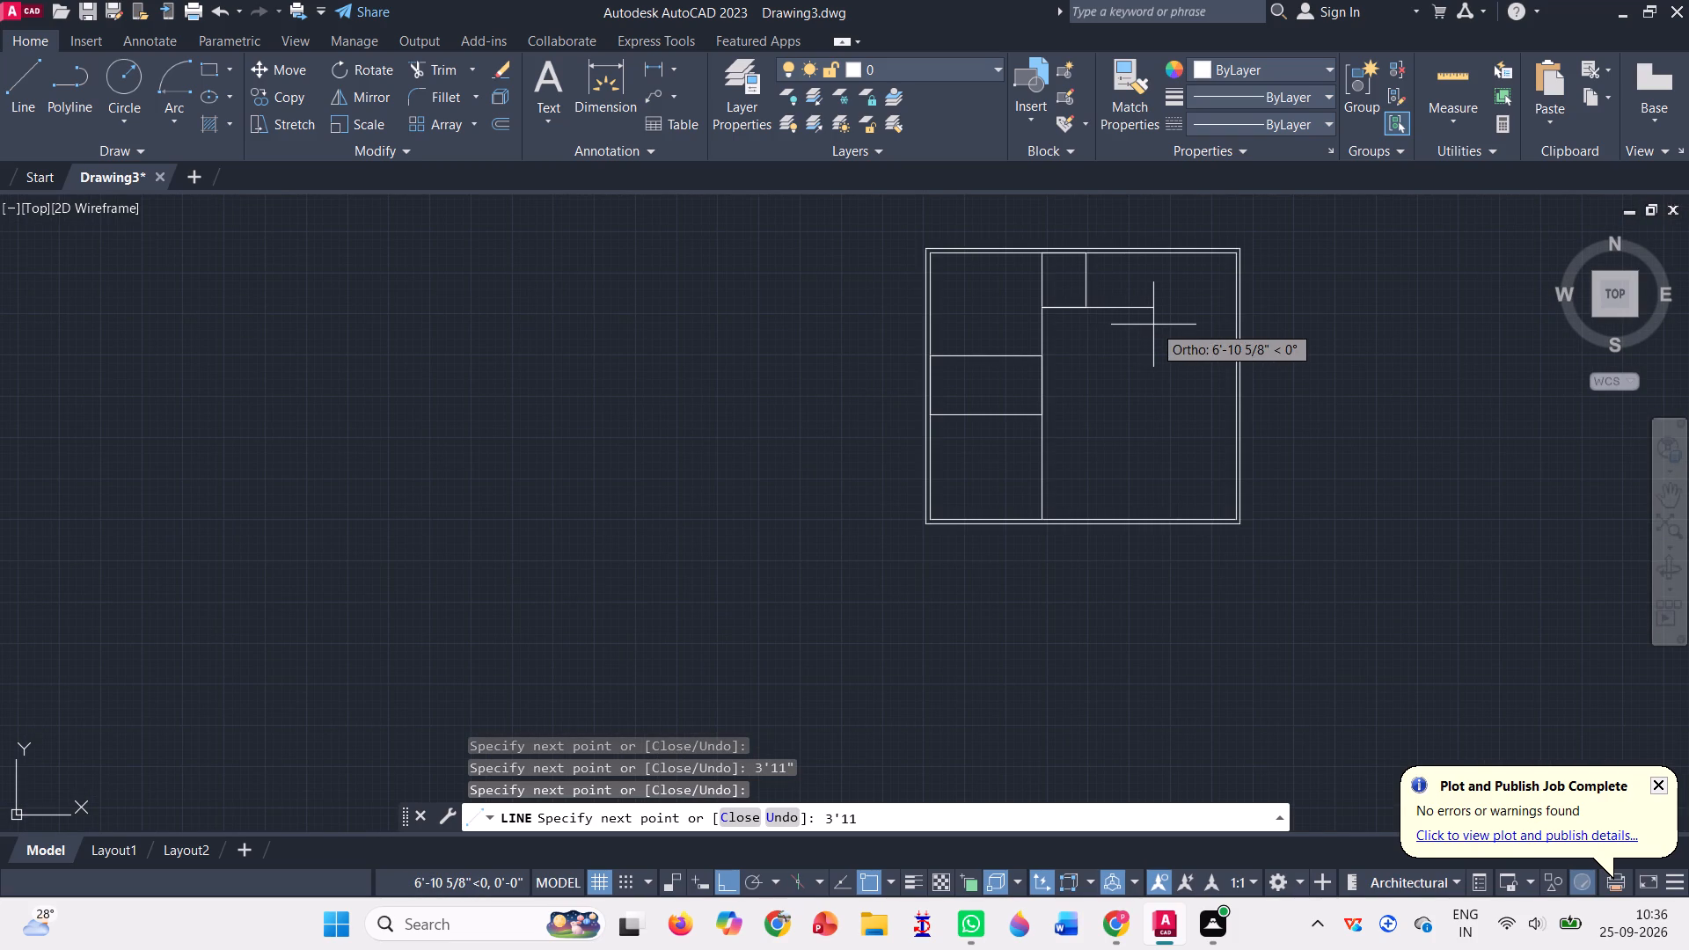
{"action": "key", "text": "Return"}
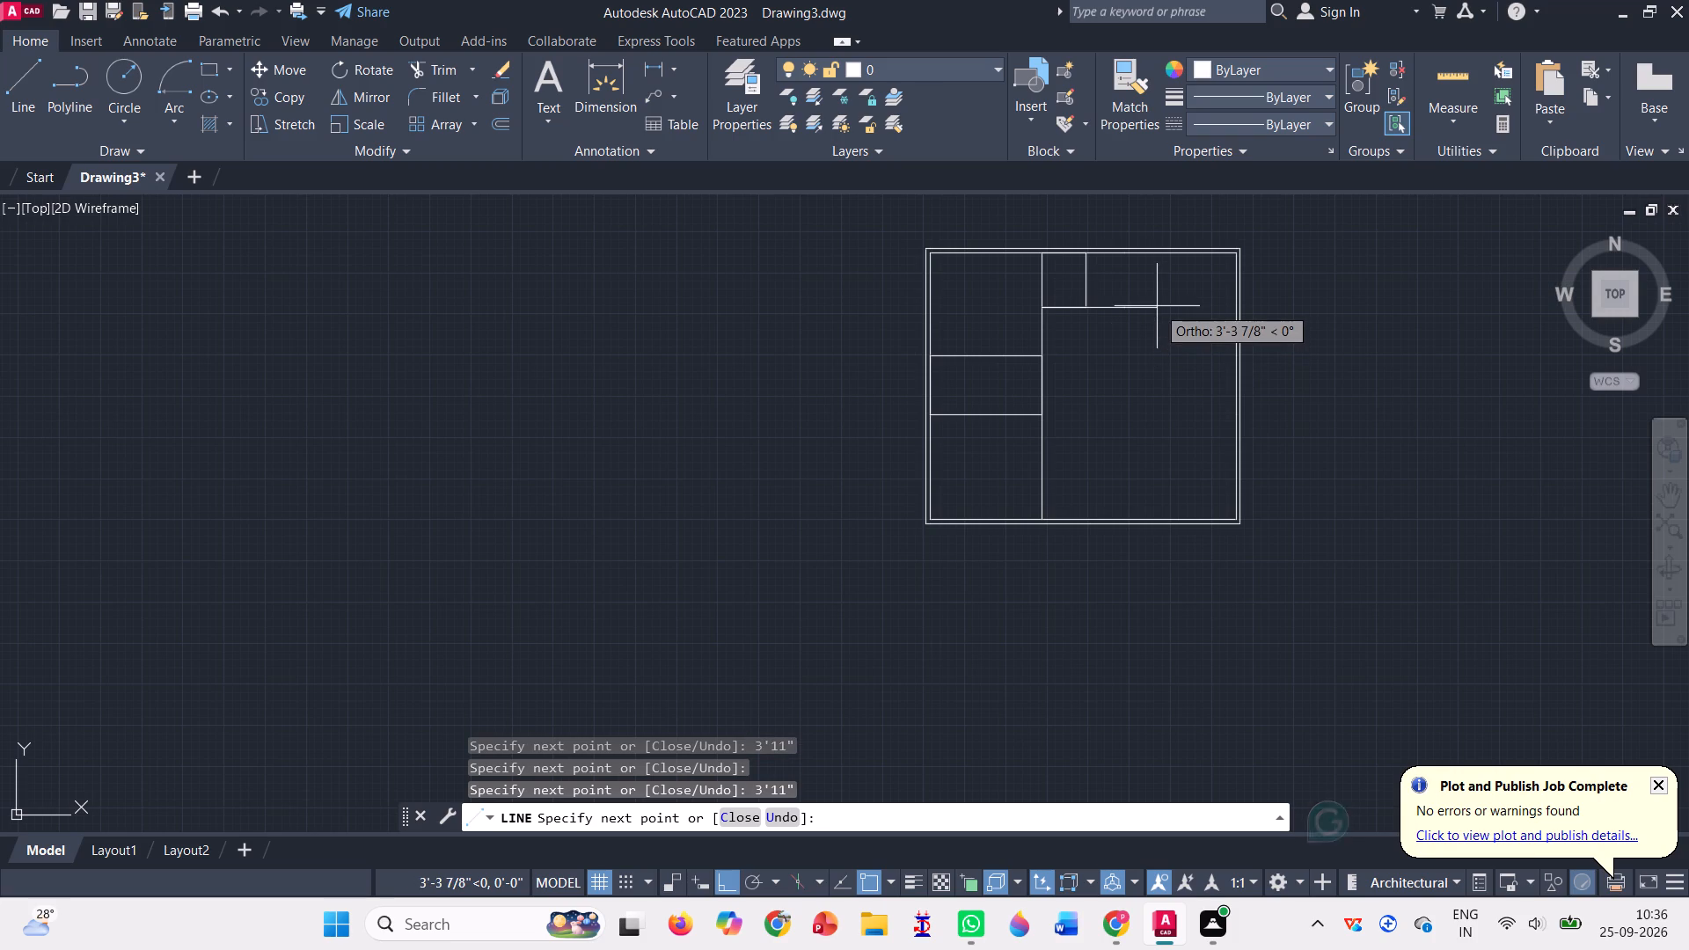
{"action": "scroll", "coordinate": [1121, 252], "scroll_direction": "up", "scroll_amount": 1}
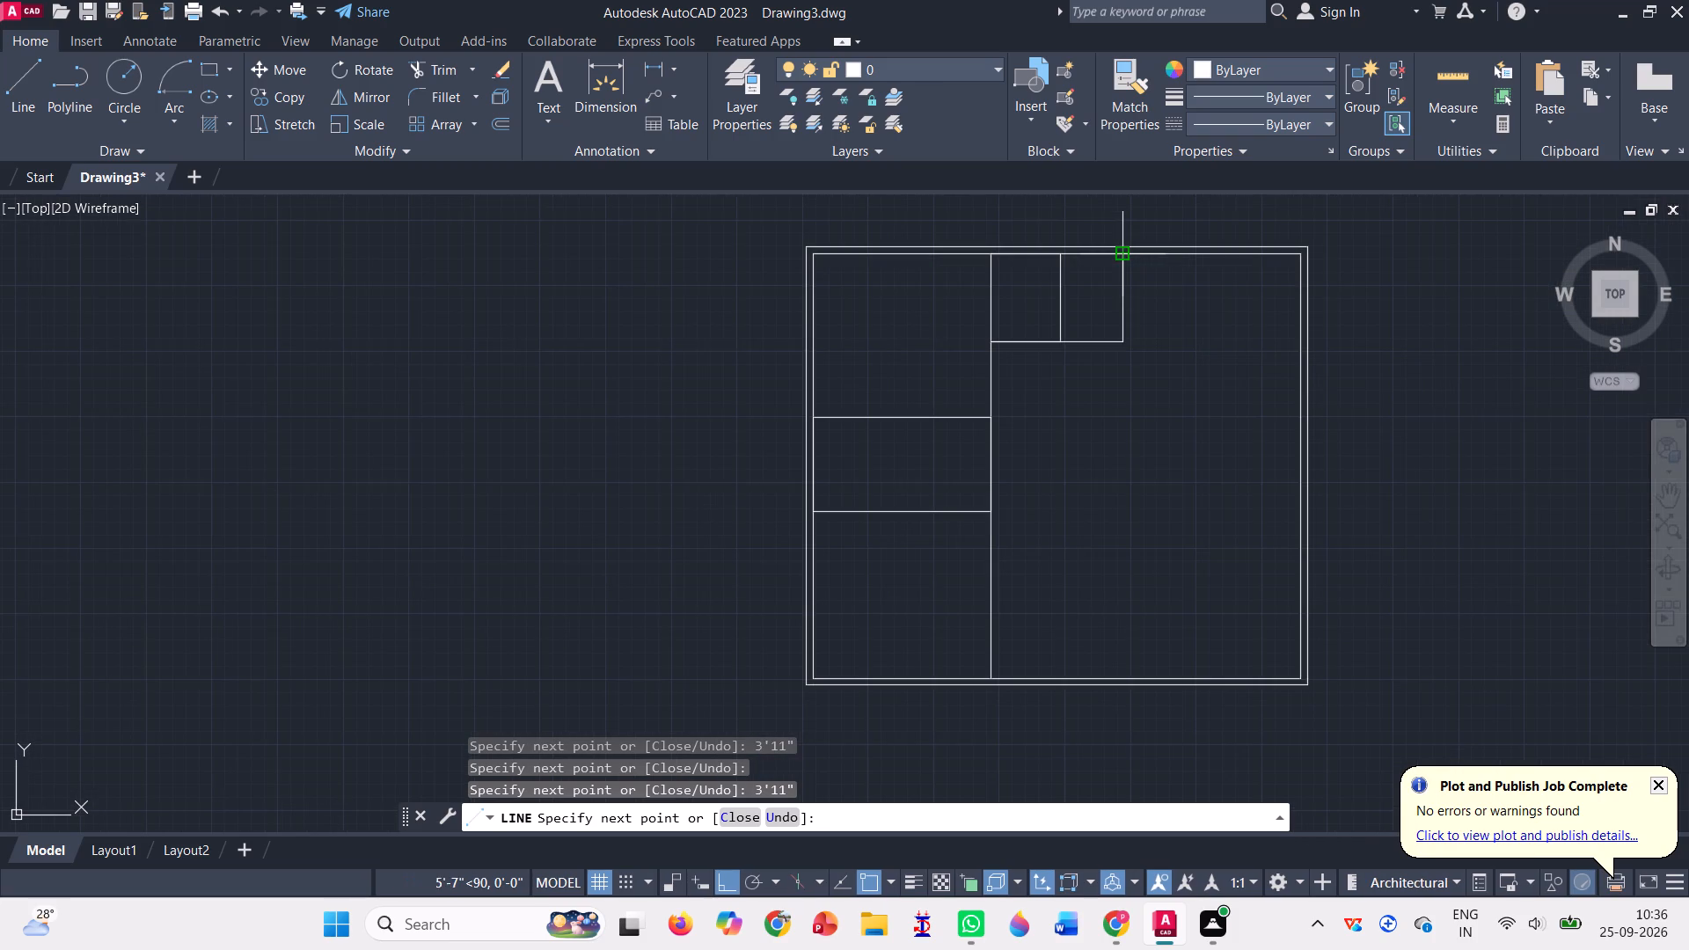
{"action": "scroll", "coordinate": [1121, 252], "scroll_direction": "up", "scroll_amount": 1}
{"action": "left_click", "coordinate": [1121, 252]}
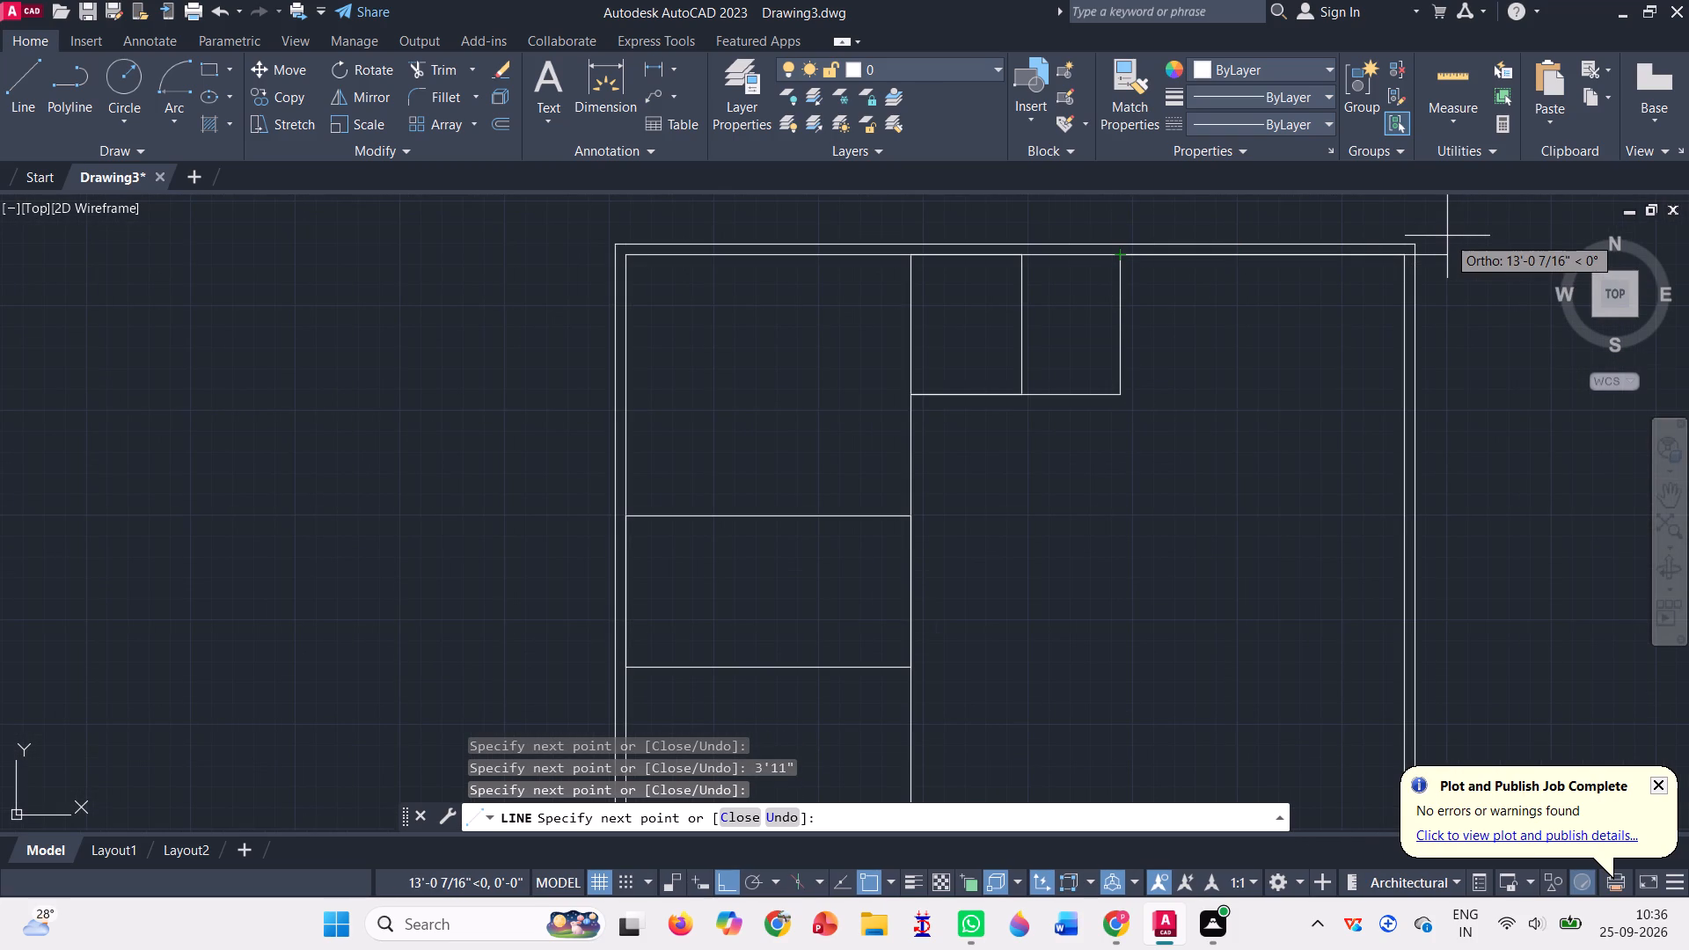
Continue the line east to the inner northeast corner and 10'5" south along the inner east wall.
{"action": "left_click", "coordinate": [1407, 253]}
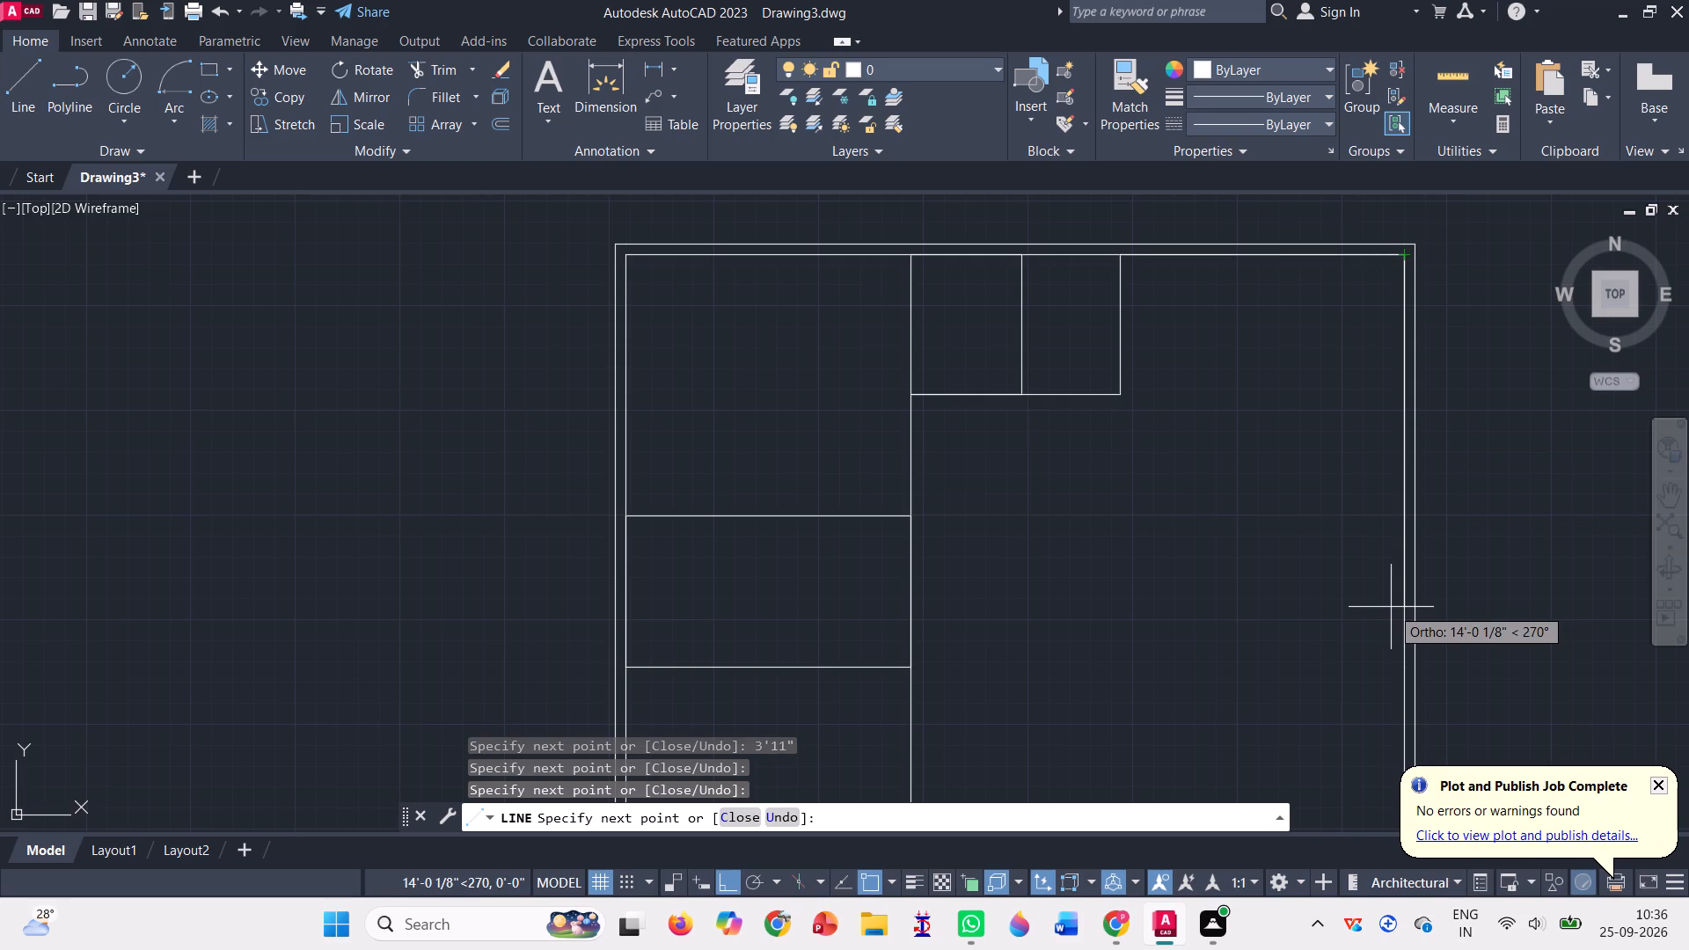
{"action": "type", "text": "10'5"}
{"action": "key", "text": "shift+quotedbl"}
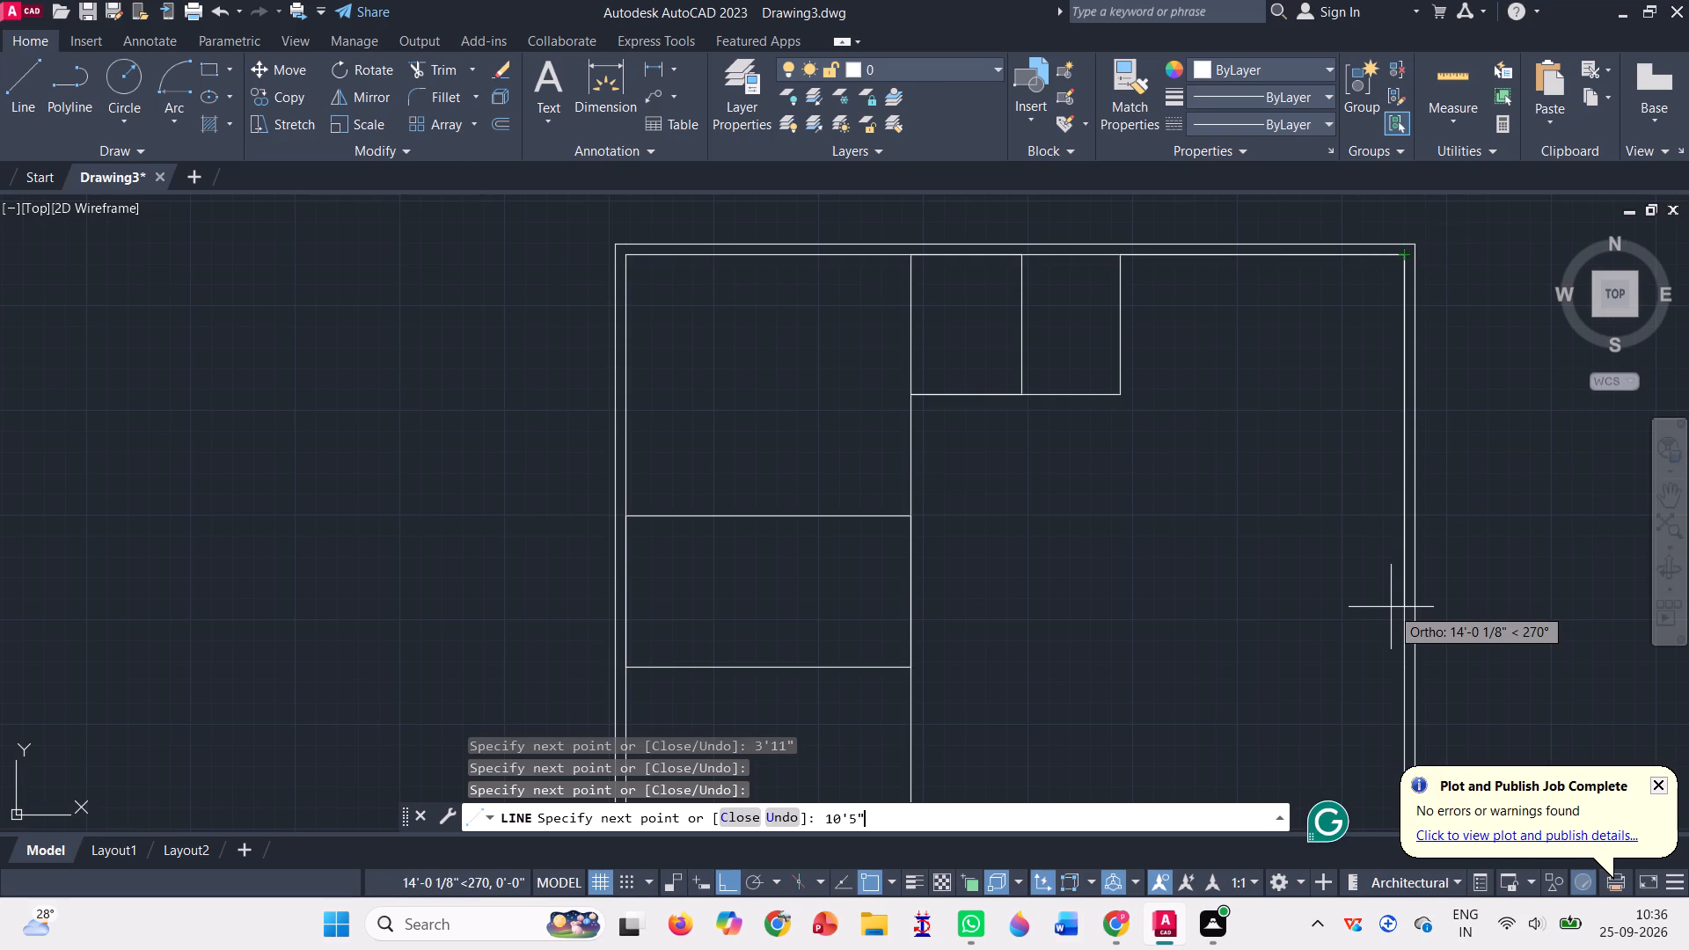
{"action": "key", "text": "Return"}
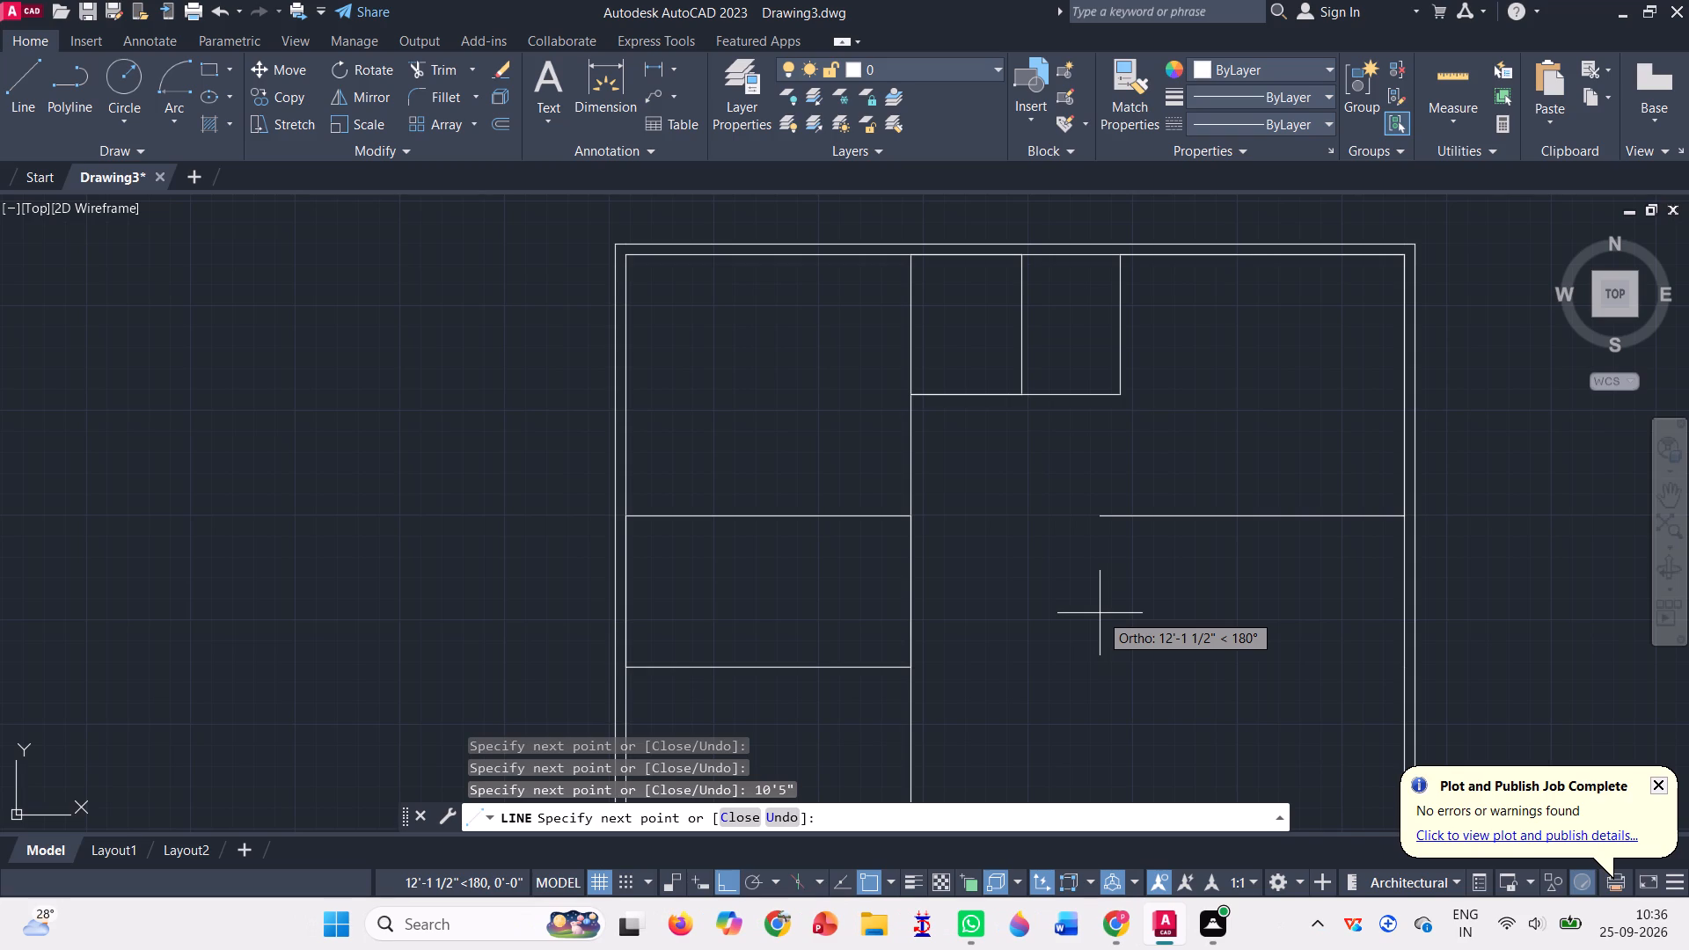
Continue the line 9'7" west from the inner east wall, extend it slightly west of the second small room's east side, and end it.
{"action": "key", "text": "9"}
{"action": "key", "text": "apostrophe"}
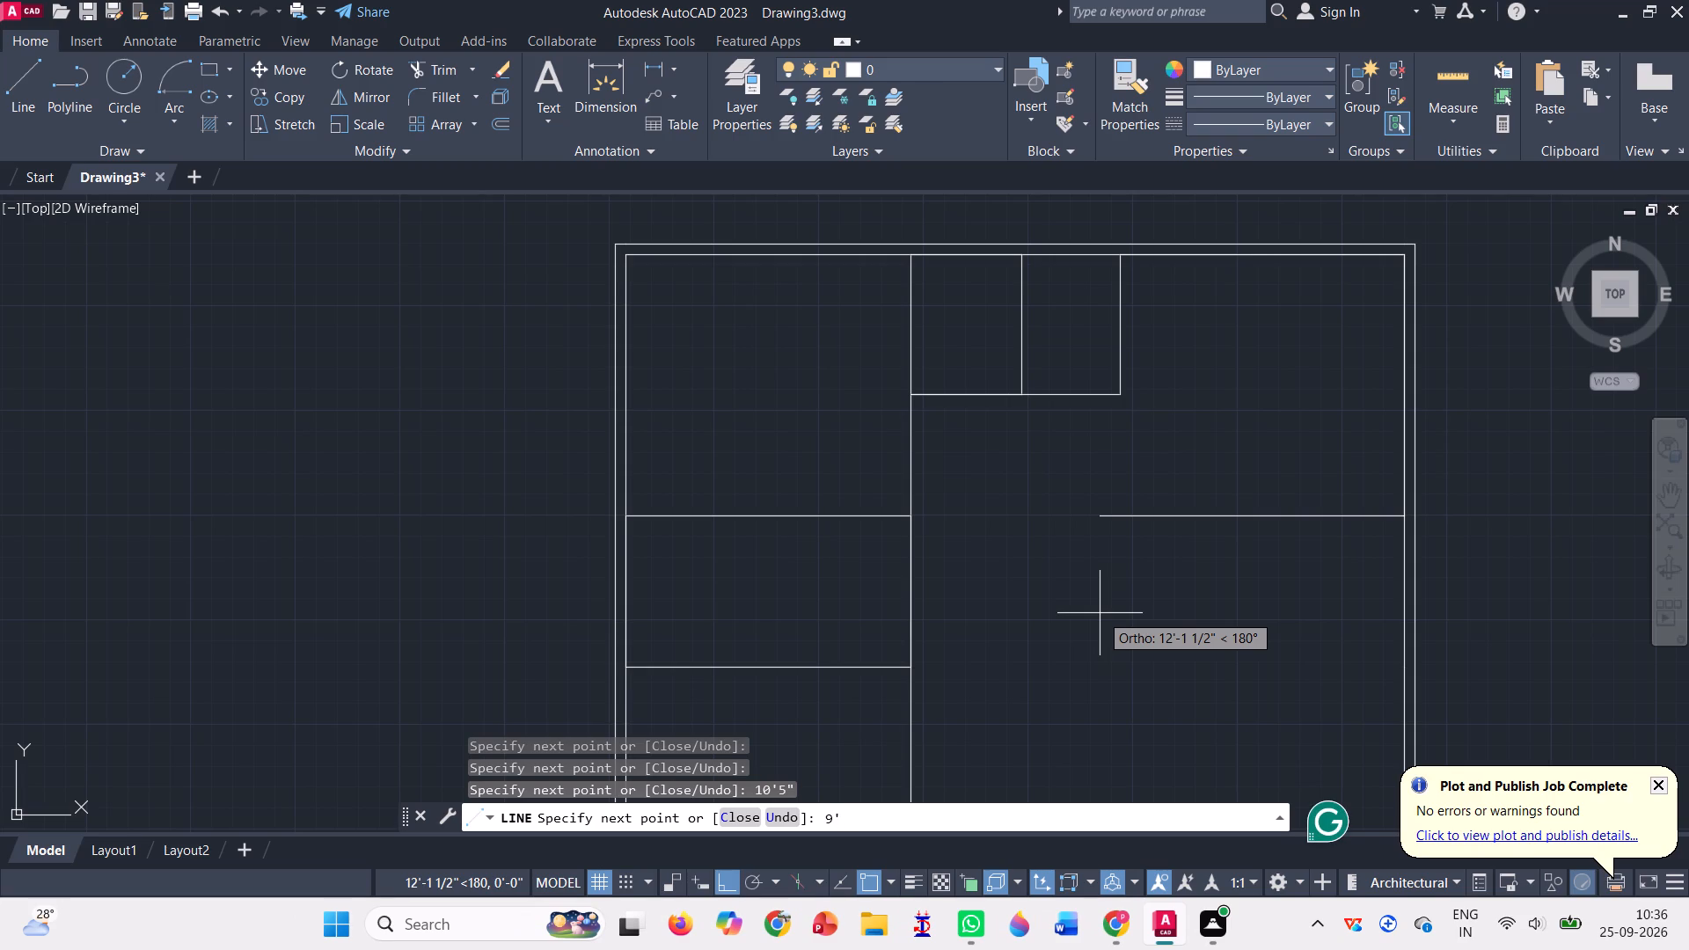
{"action": "key", "text": "7"}
{"action": "key", "text": "shift+quotedbl"}
{"action": "key", "text": "Return"}
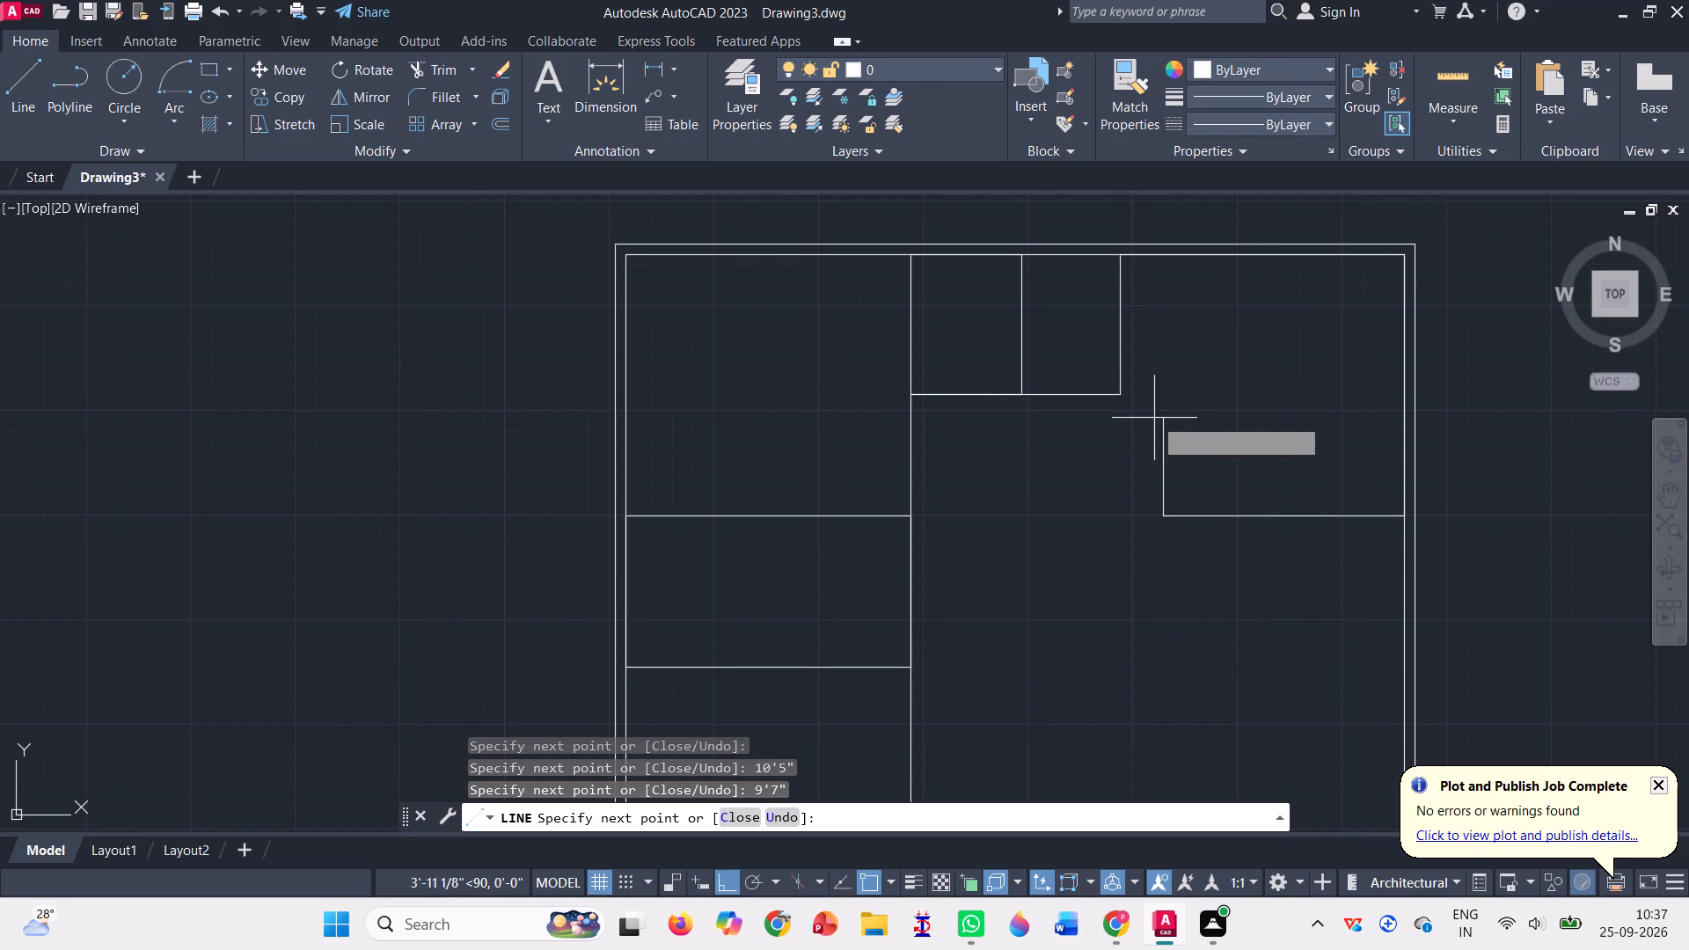
{"action": "left_click", "coordinate": [1099, 522]}
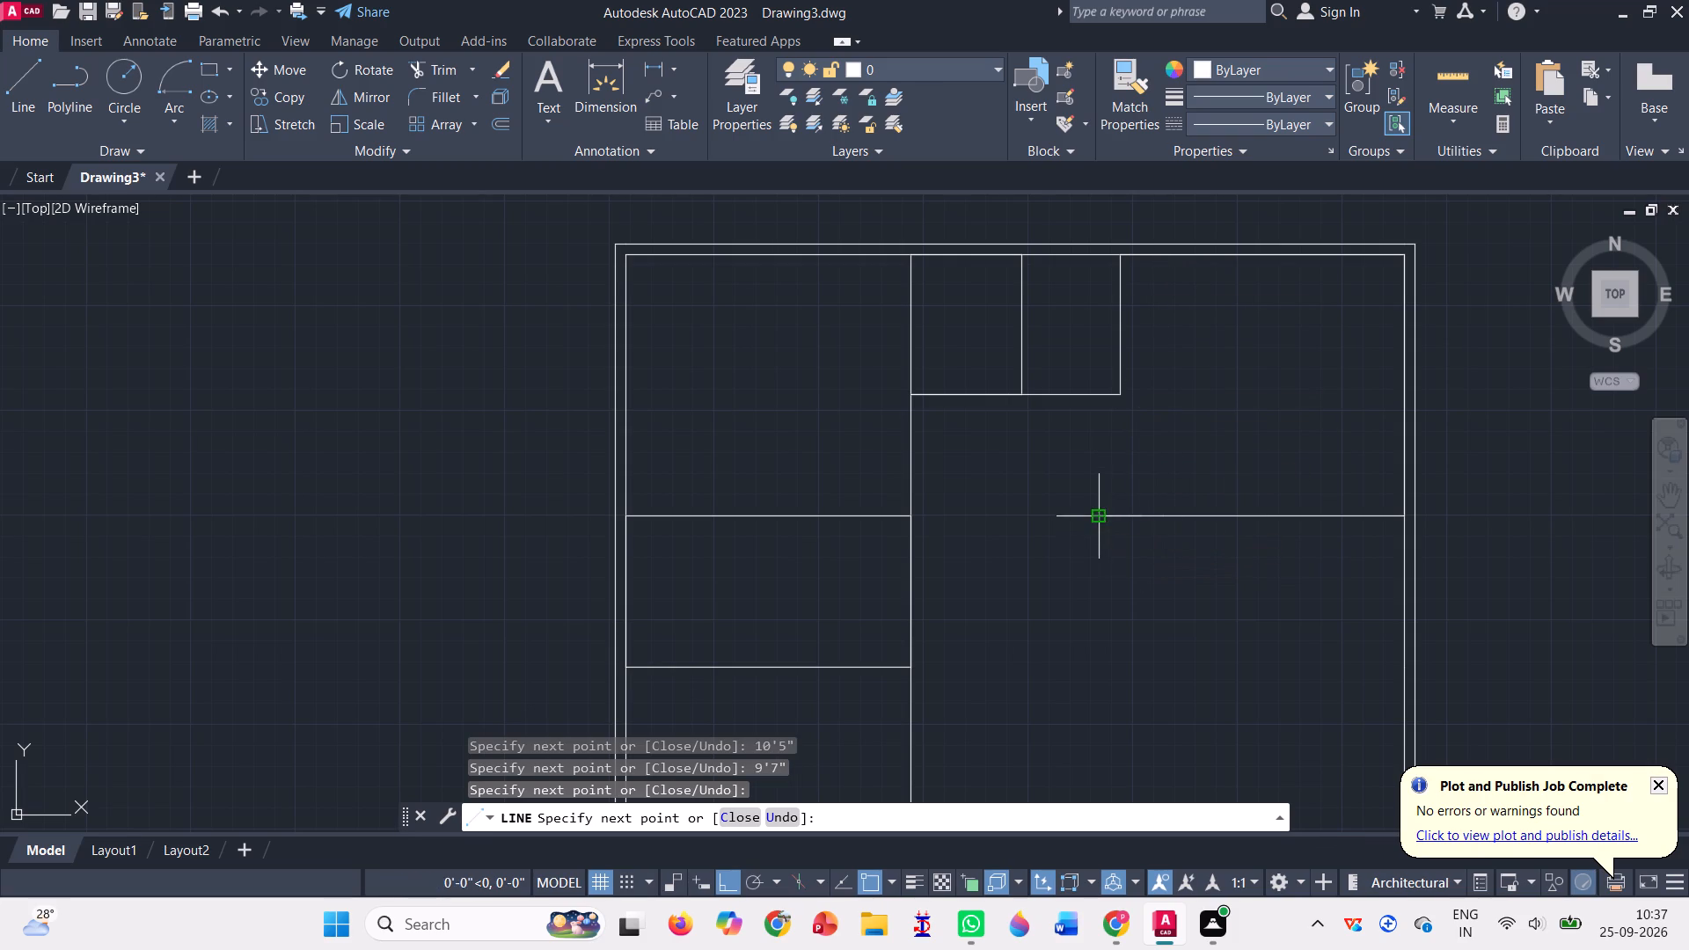
{"action": "key", "text": "Escape"}
Draw a partition from the second small room's southeast corner south to the horizontal line from the east wall, and end it.
{"action": "left_click", "coordinate": [26, 107]}
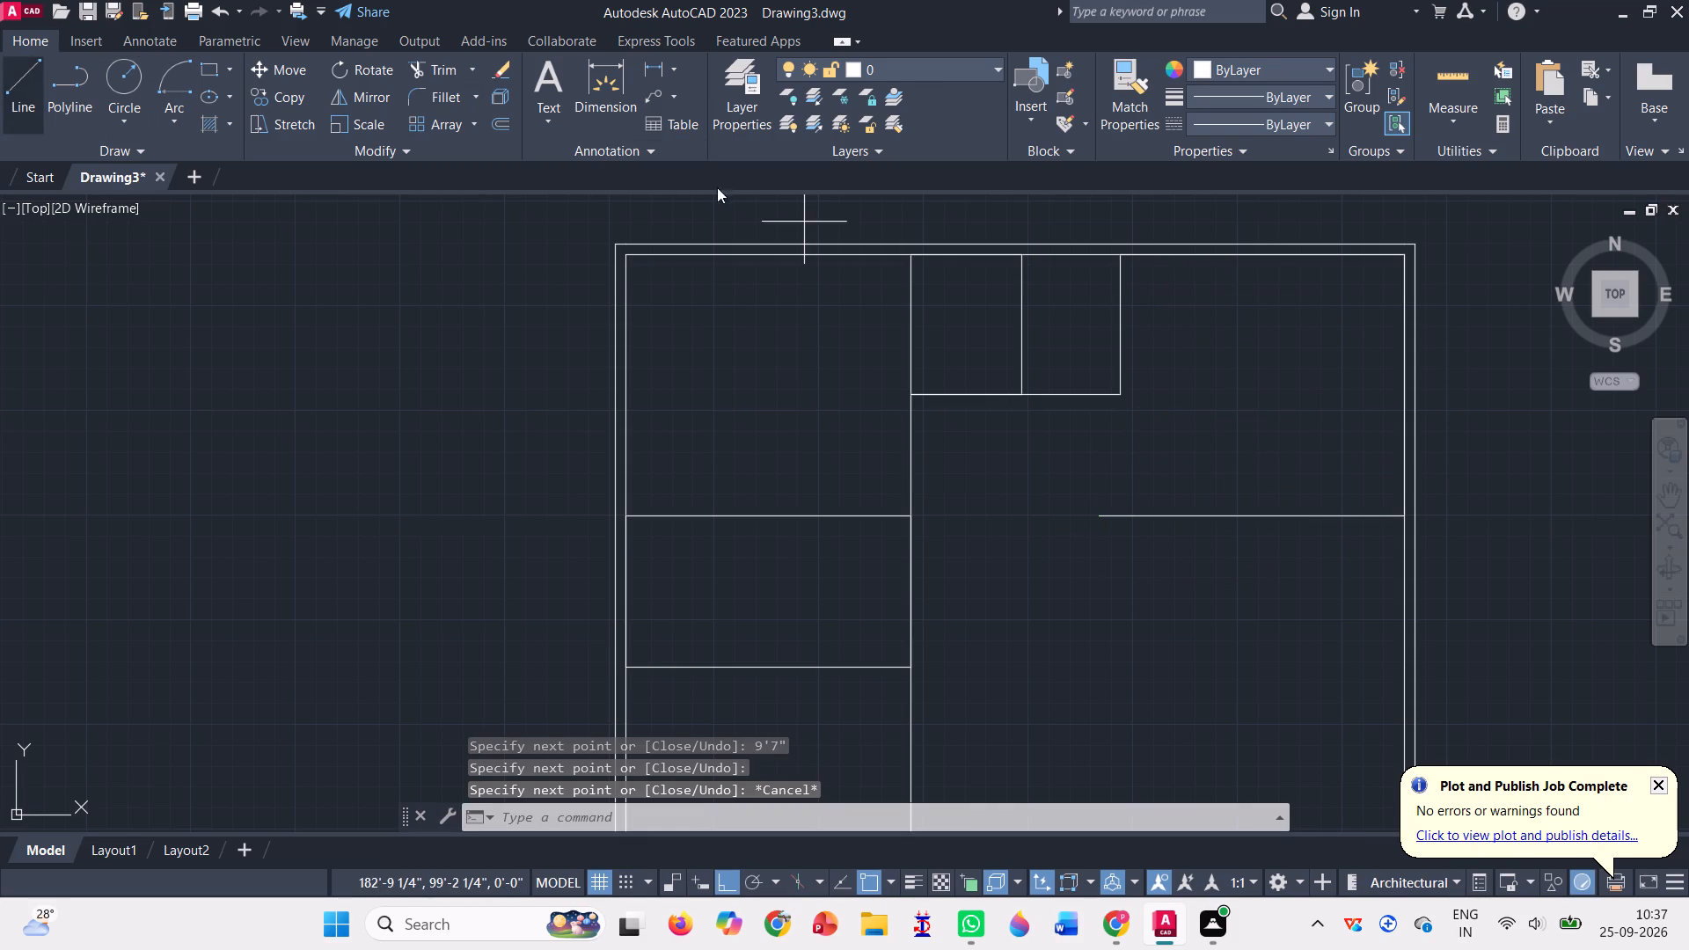
{"action": "left_click", "coordinate": [1115, 395]}
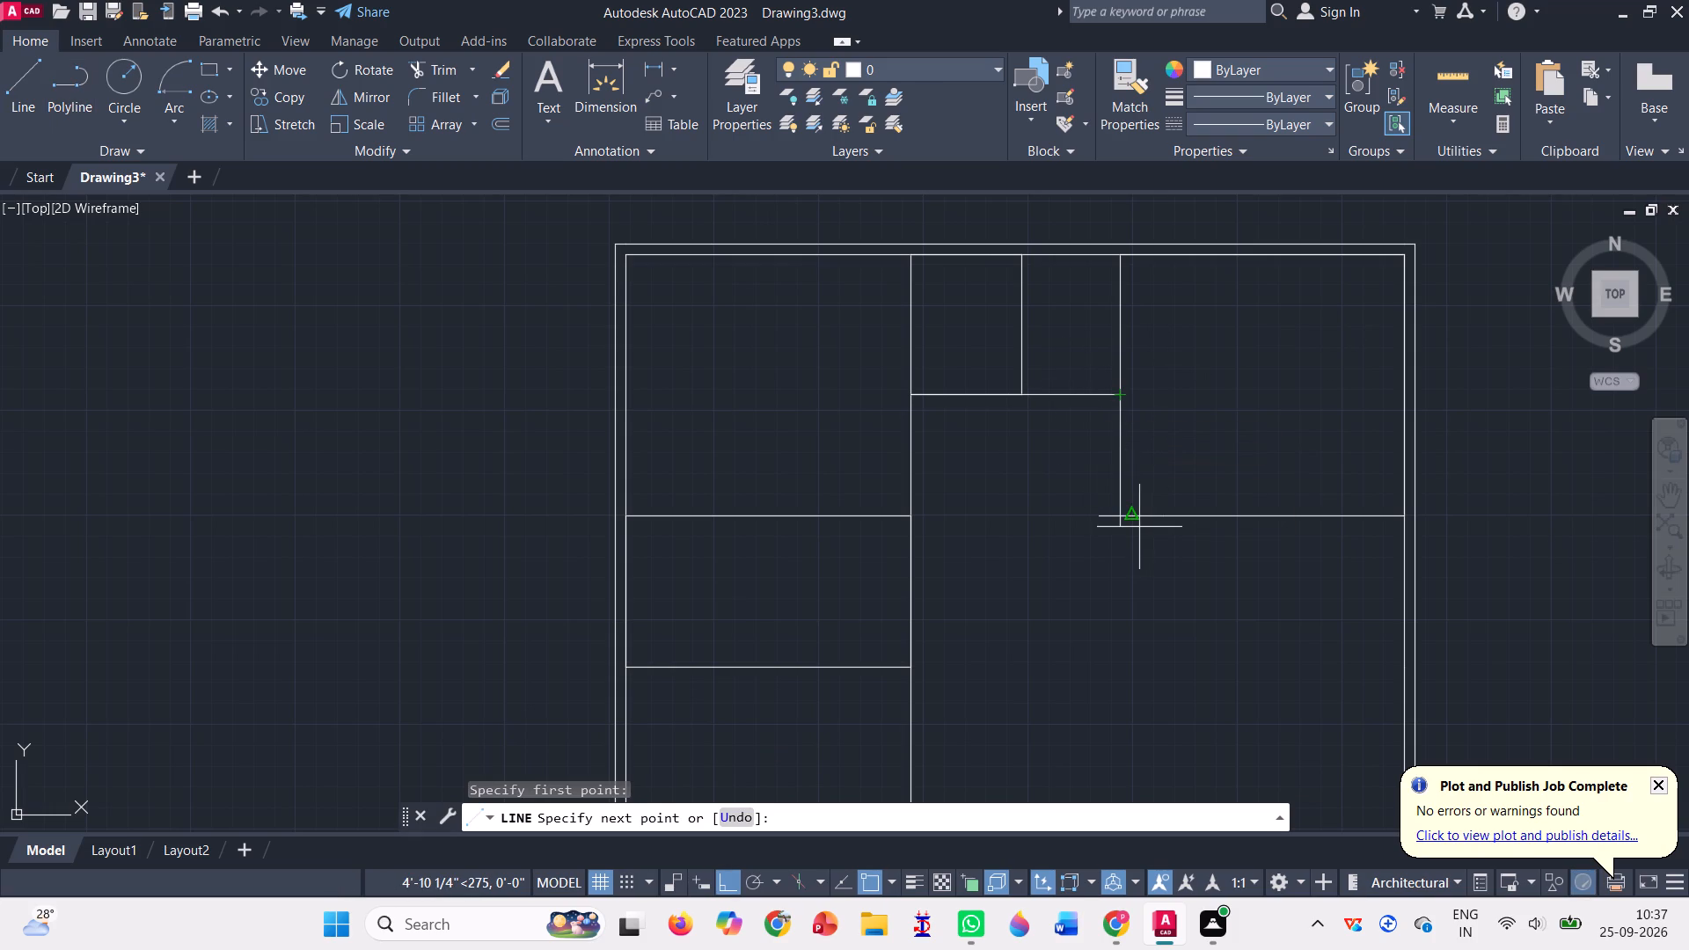
{"action": "scroll", "coordinate": [1119, 524], "scroll_direction": "up", "scroll_amount": 2}
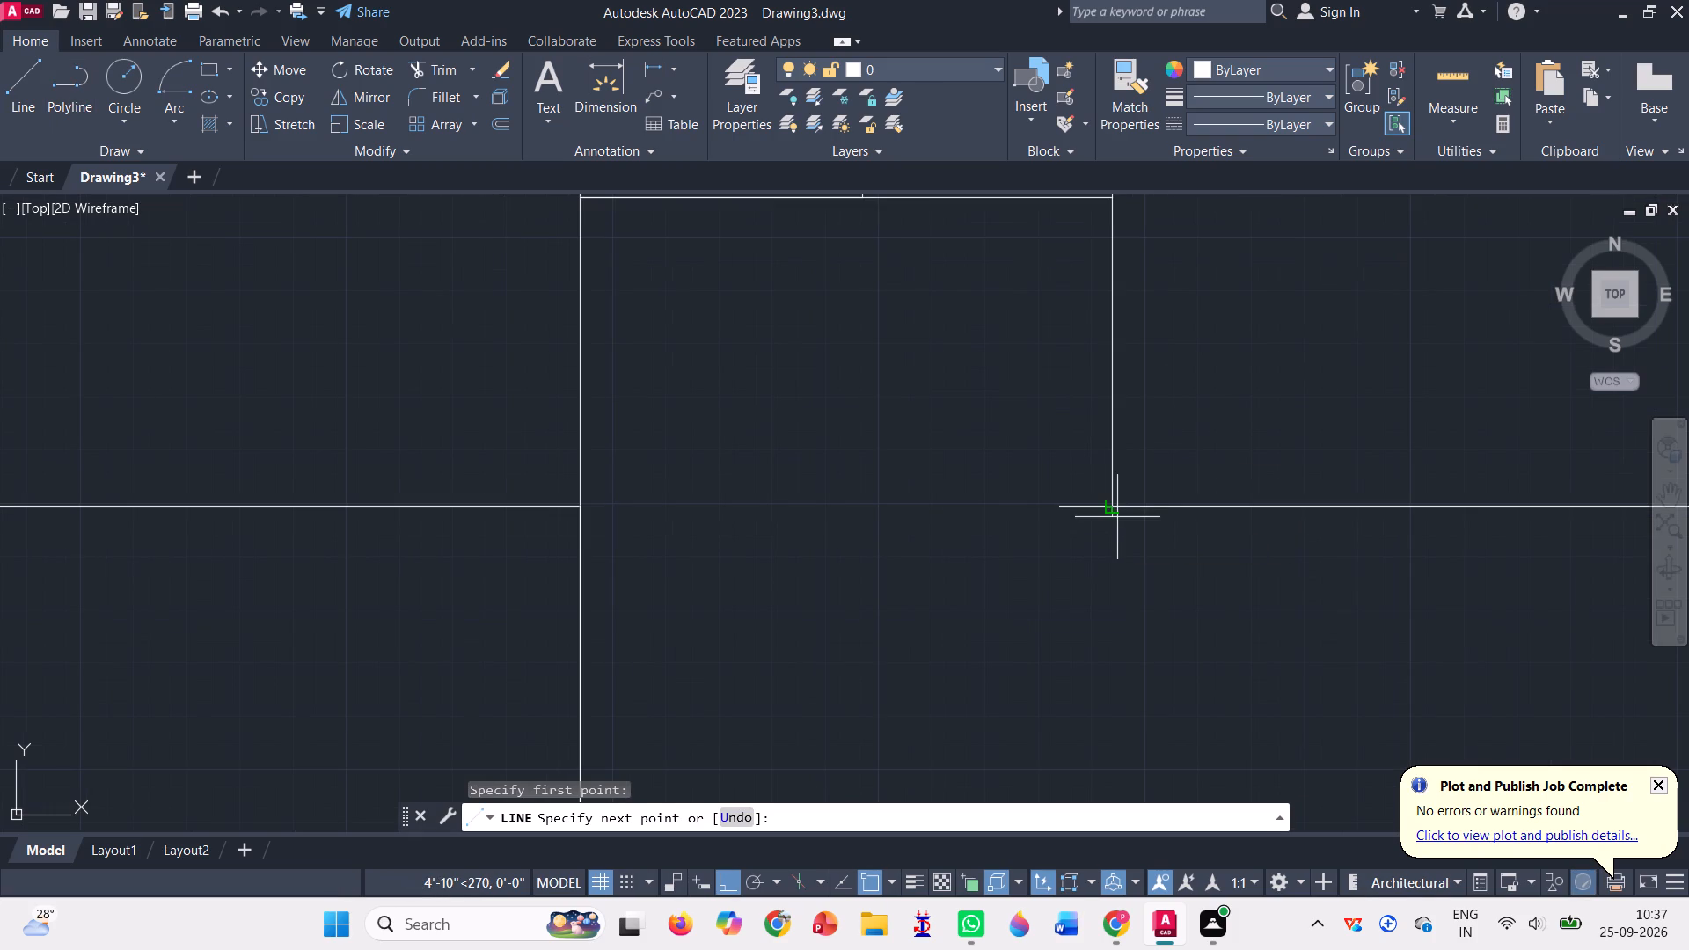
{"action": "left_click", "coordinate": [1115, 508]}
{"action": "scroll", "coordinate": [1119, 506], "scroll_direction": "down", "scroll_amount": 6}
{"action": "scroll", "coordinate": [1137, 520], "scroll_direction": "up", "scroll_amount": 1}
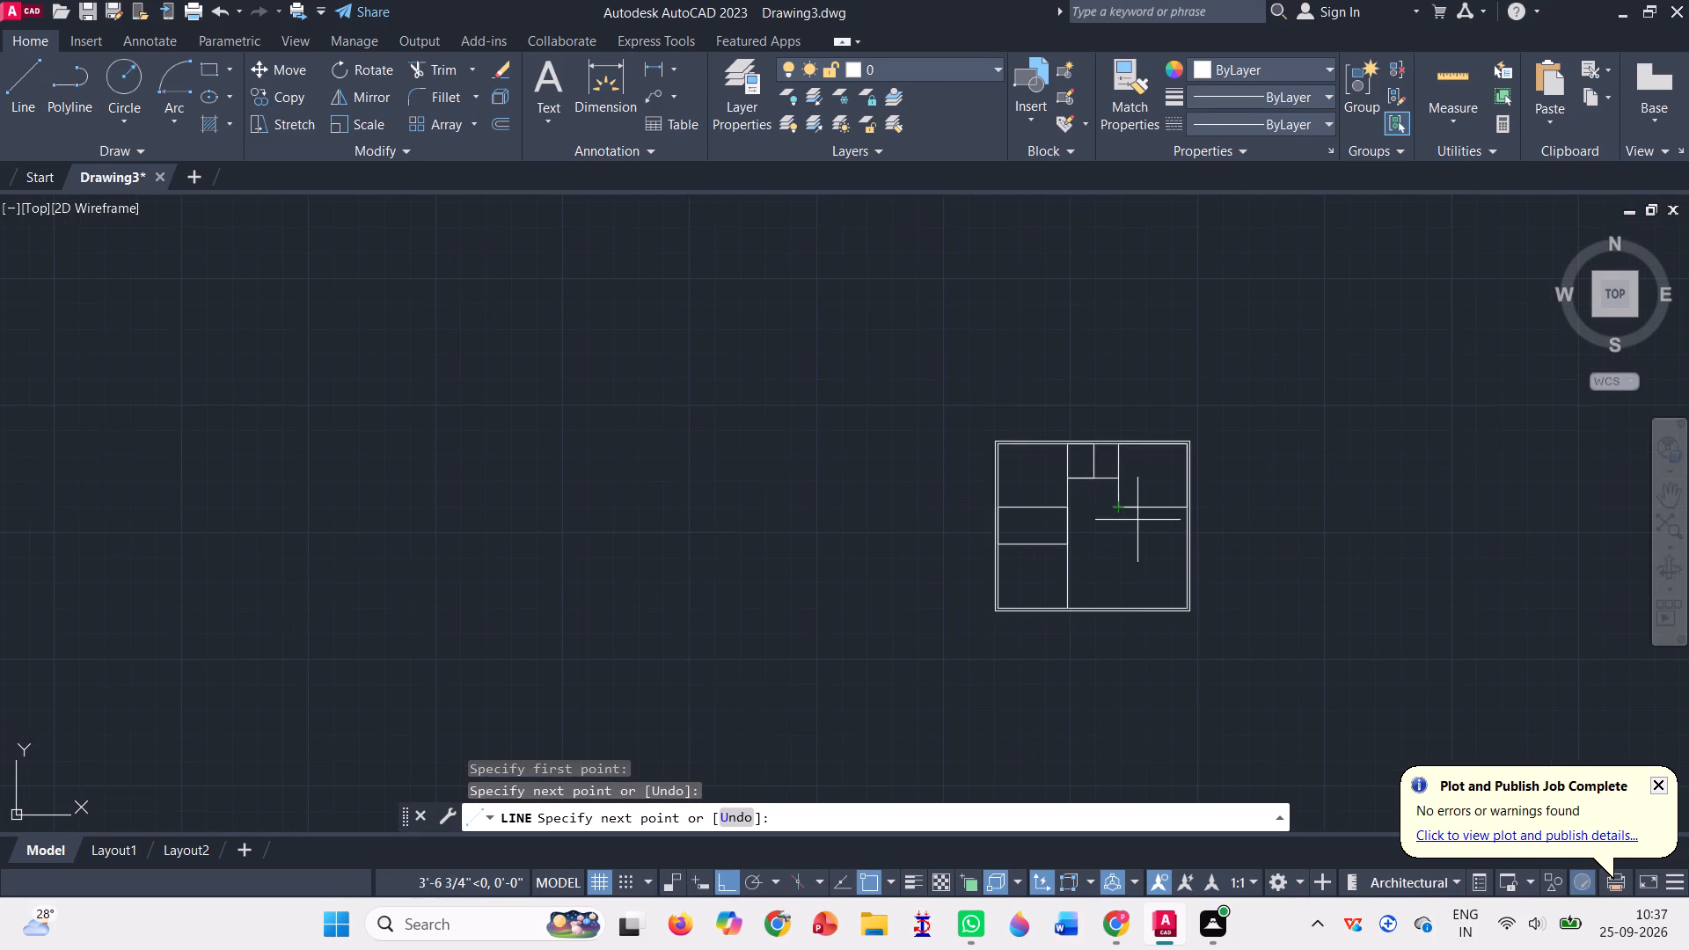
{"action": "scroll", "coordinate": [1137, 520], "scroll_direction": "up", "scroll_amount": 1}
{"action": "key", "text": "Escape"}
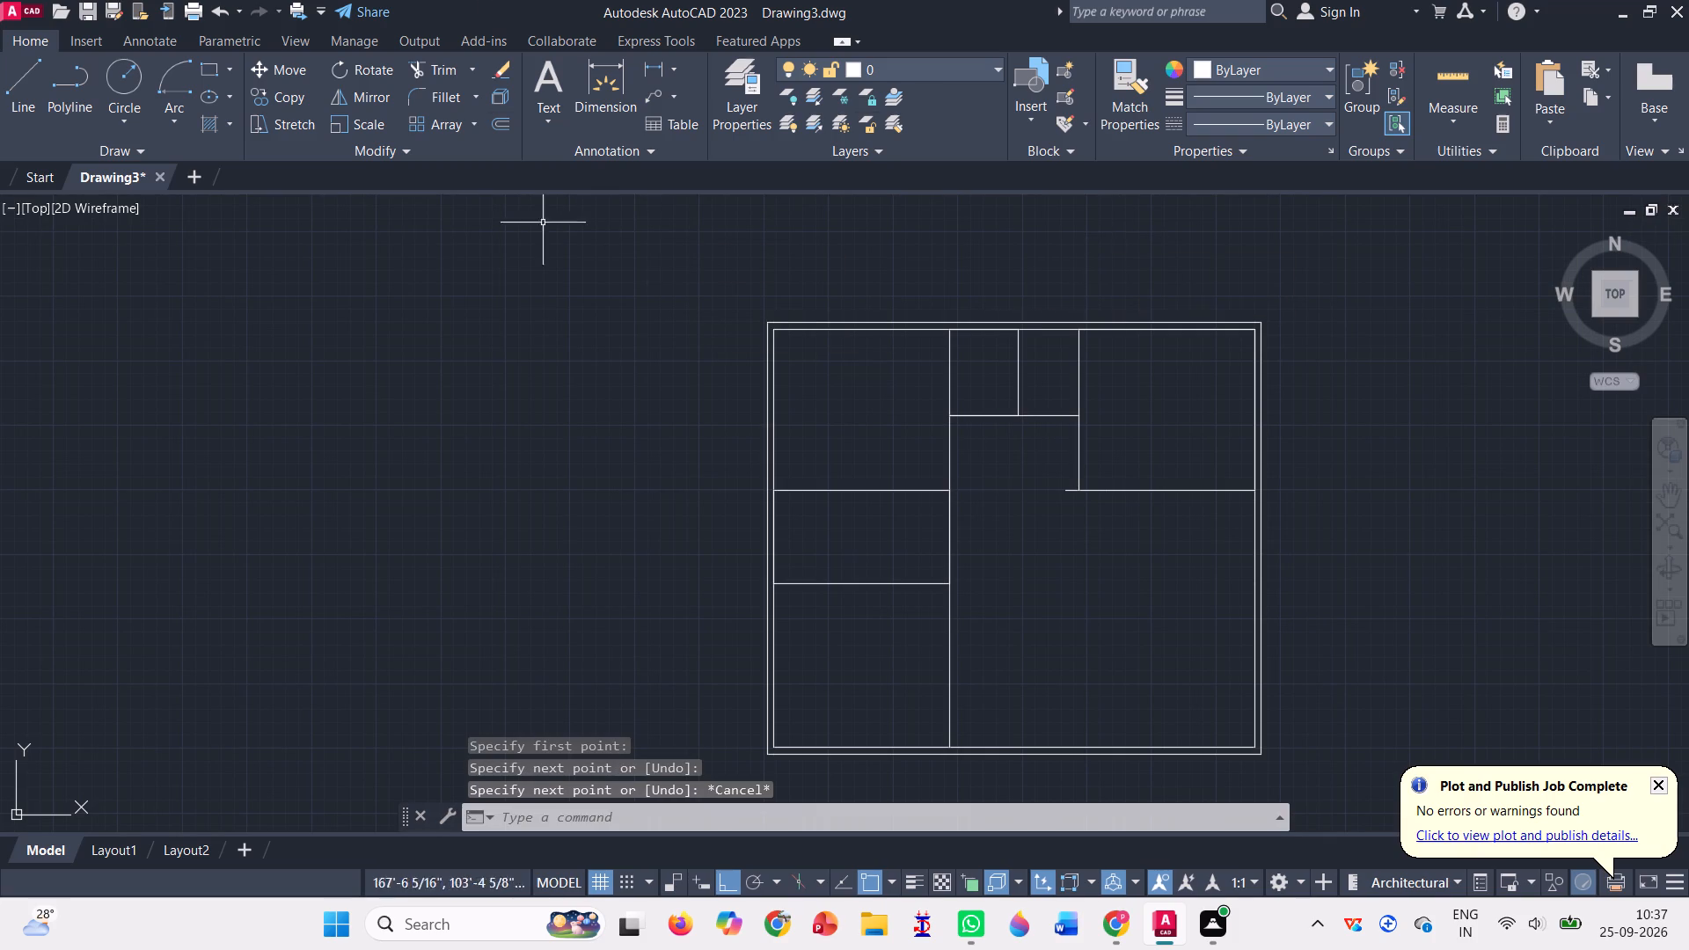
Trim the short horizontal stub projecting west of the northeast room's southwest corner.
{"action": "left_click", "coordinate": [432, 70]}
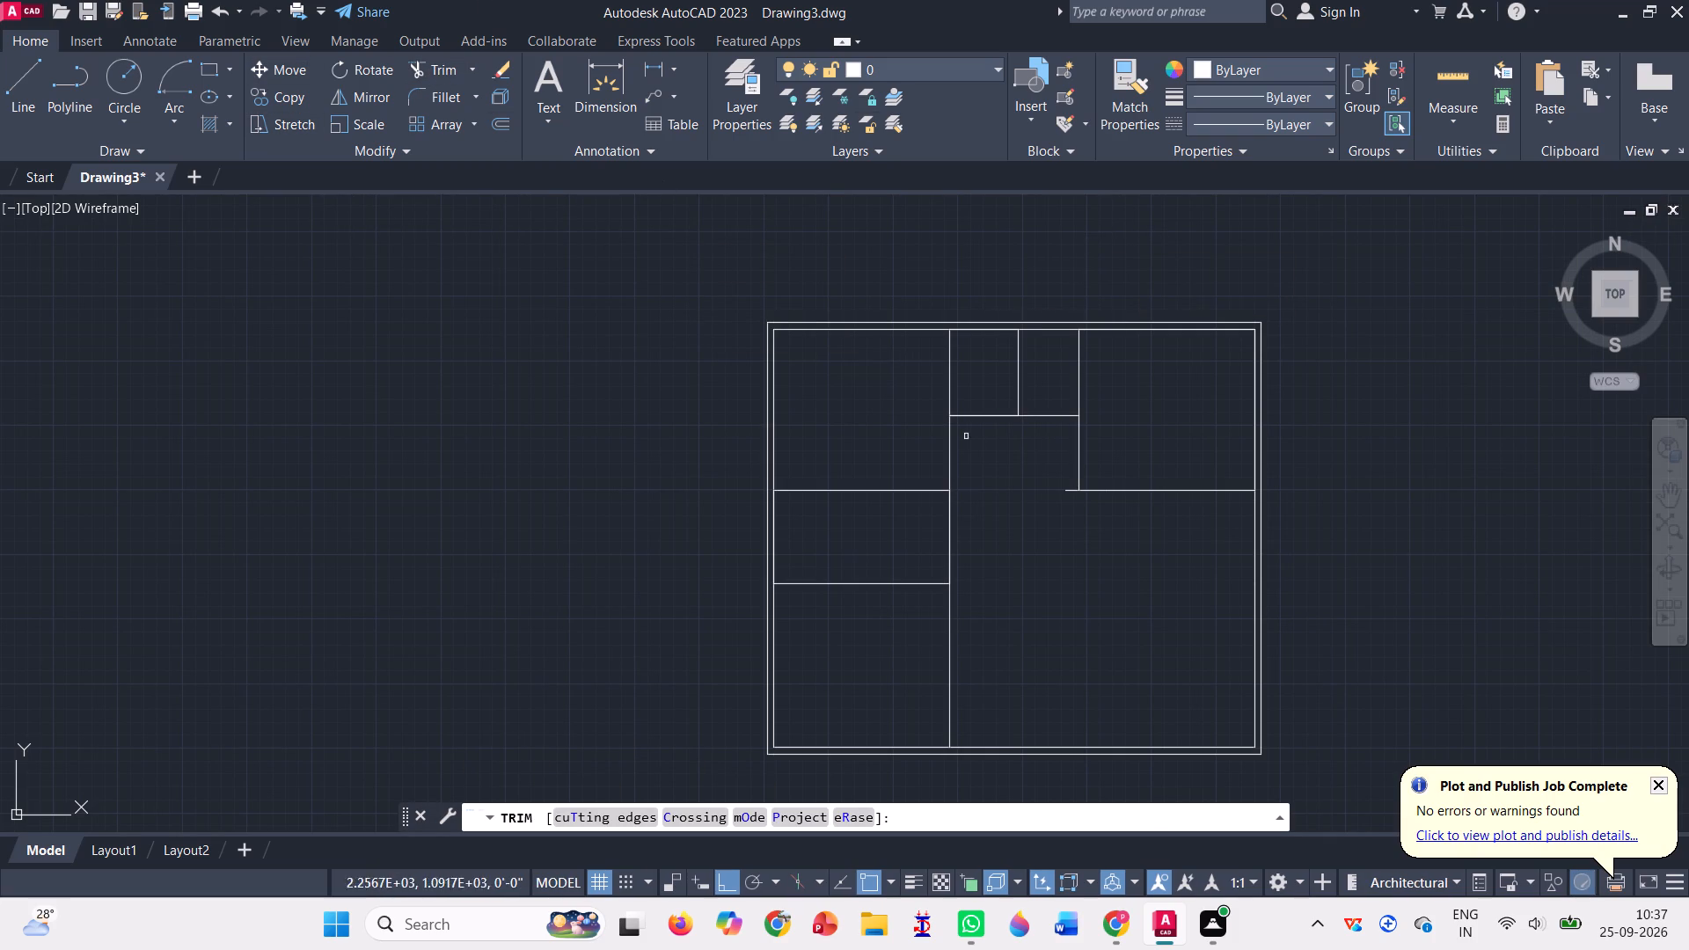
{"action": "scroll", "coordinate": [1106, 476], "scroll_direction": "up", "scroll_amount": 3}
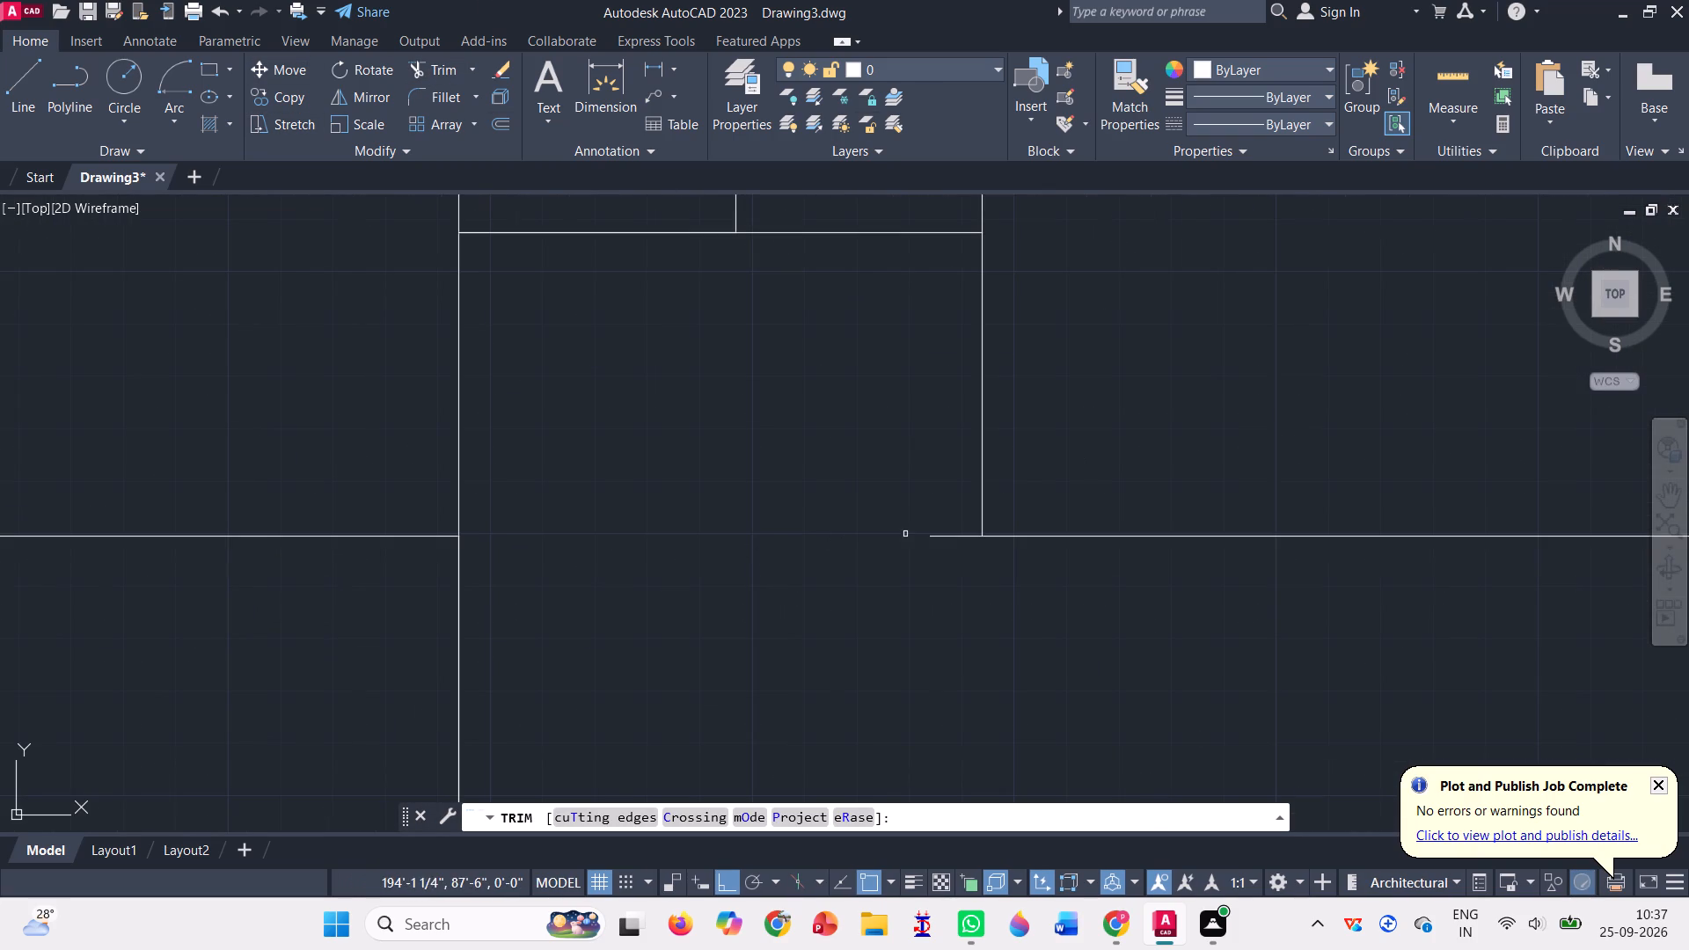
{"action": "left_click_drag", "start_coordinate": [932, 525], "coordinate": [949, 549]}
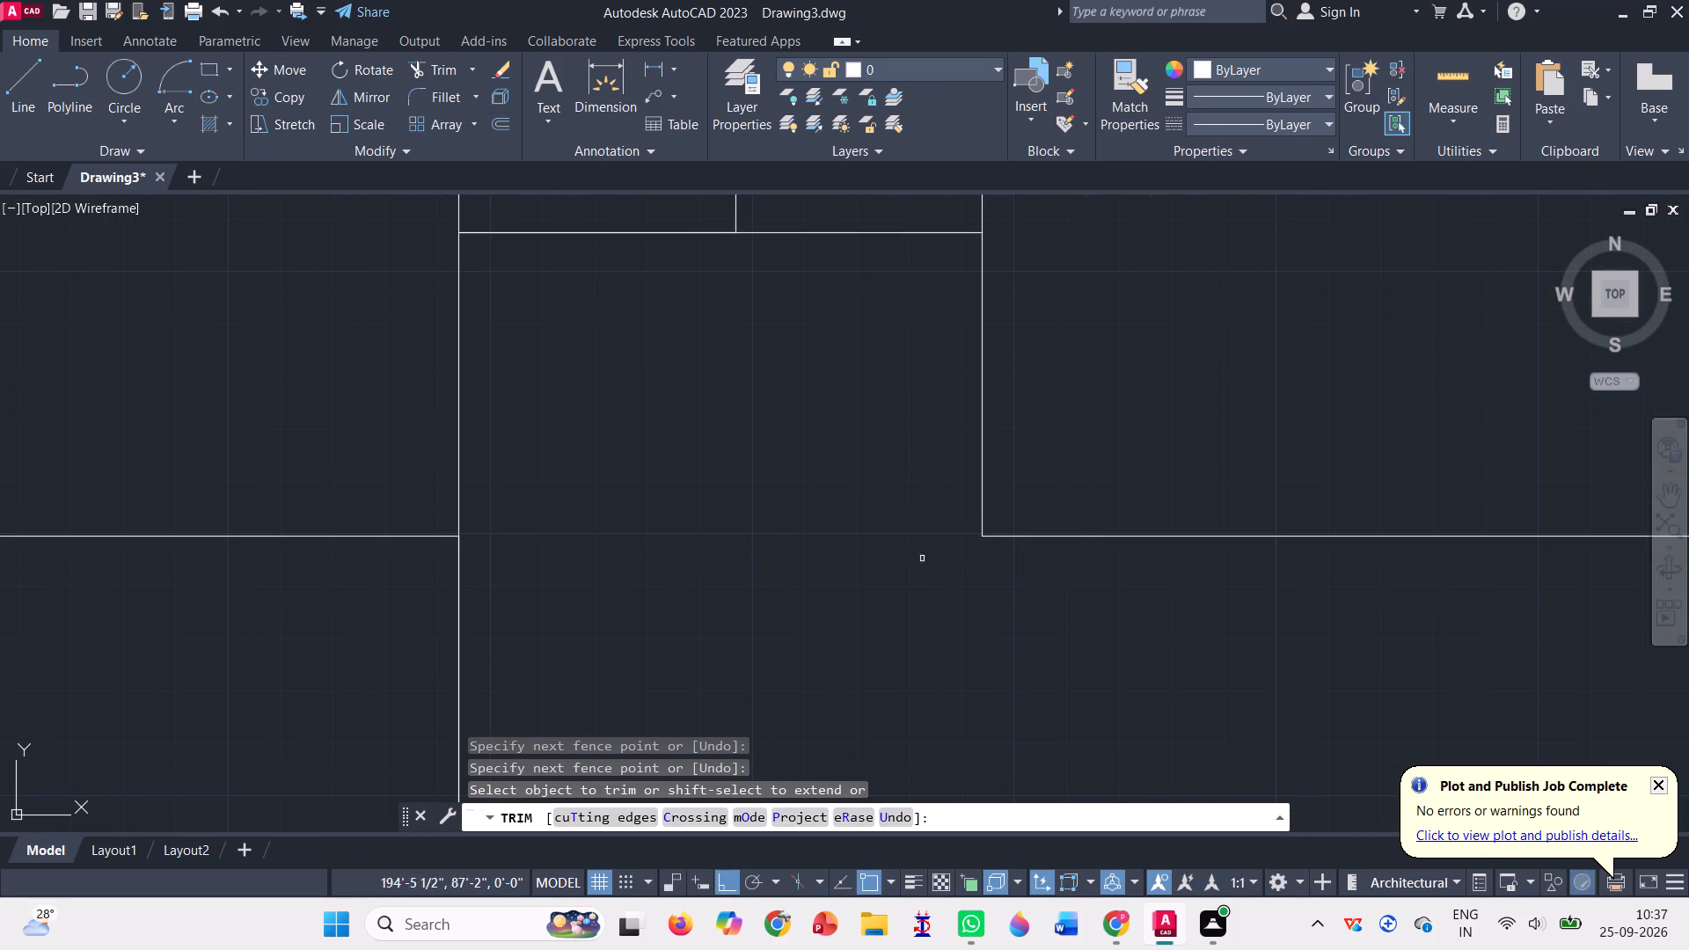
{"action": "key", "text": "Escape"}
Draw a horizontal partition about 19'8" long from the southwest room's northeast corner east to the inner east wall, and end it.
{"action": "scroll", "coordinate": [719, 475], "scroll_direction": "down", "scroll_amount": 3}
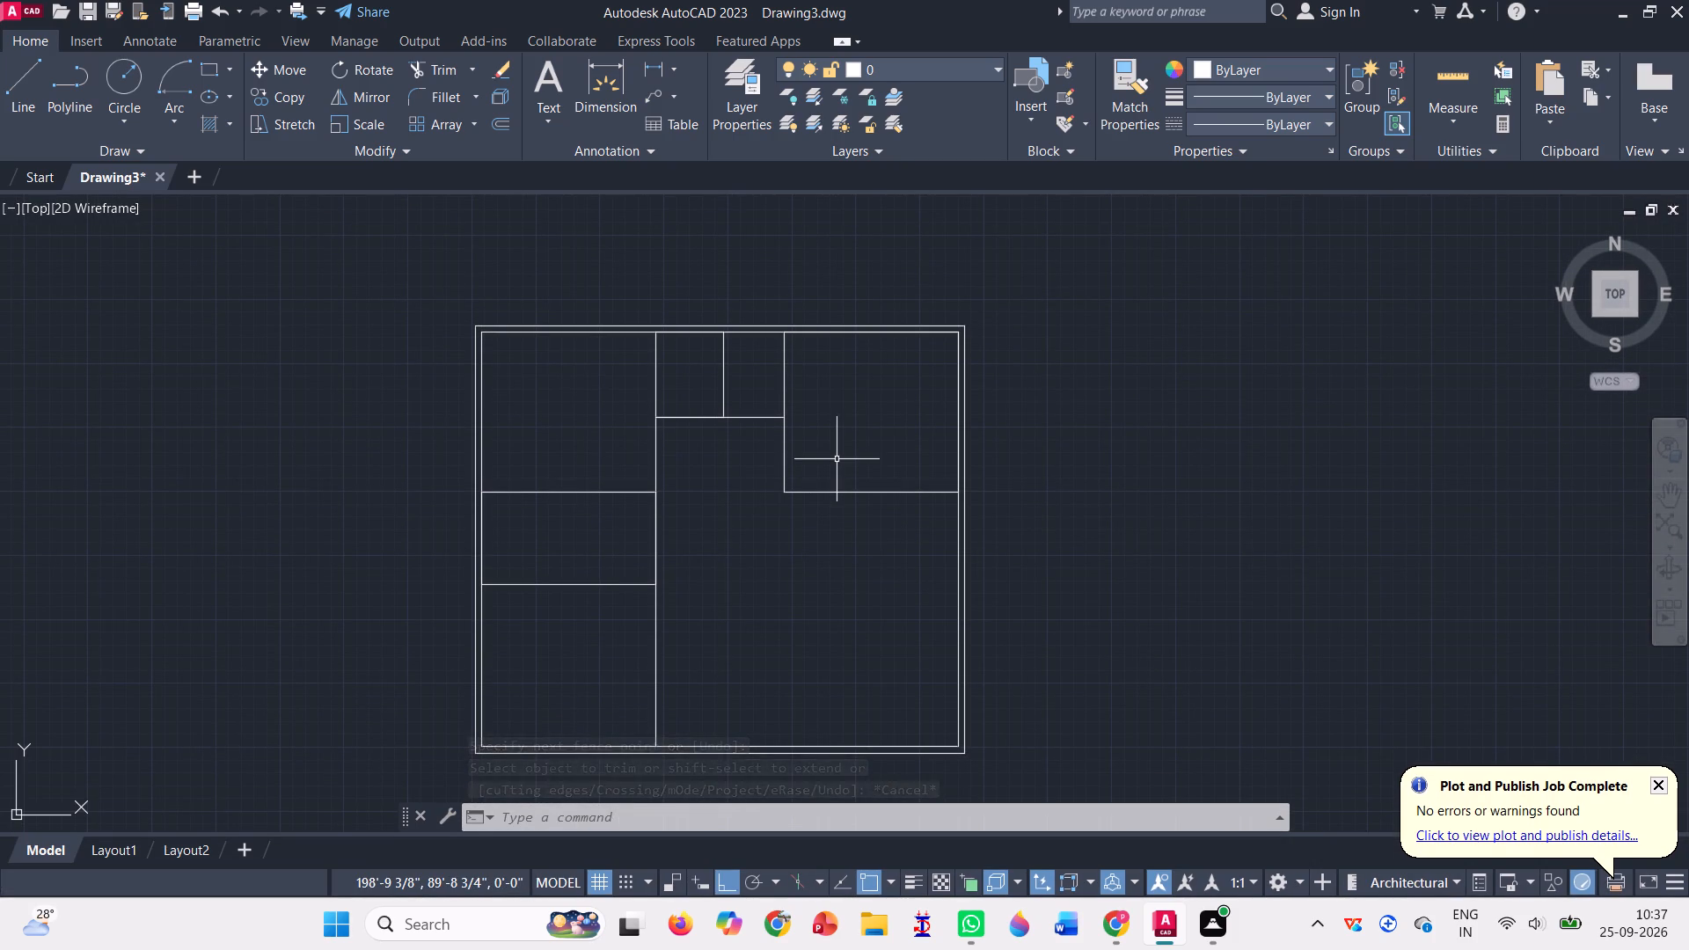
{"action": "left_click", "coordinate": [18, 101]}
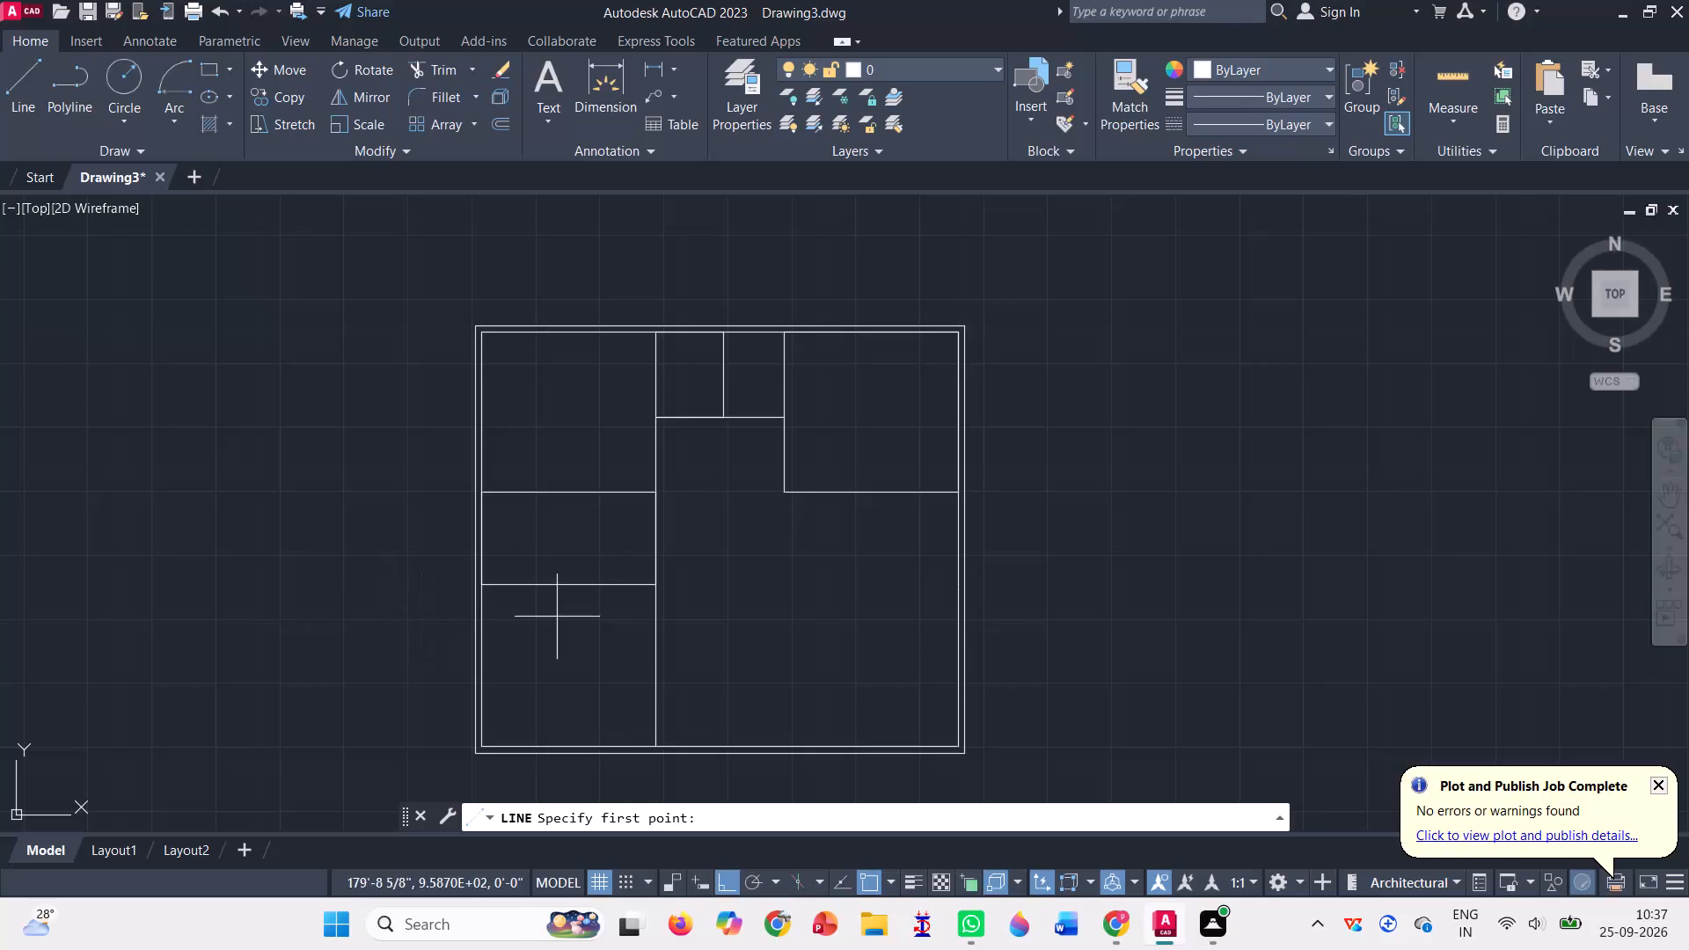
{"action": "left_click", "coordinate": [651, 588]}
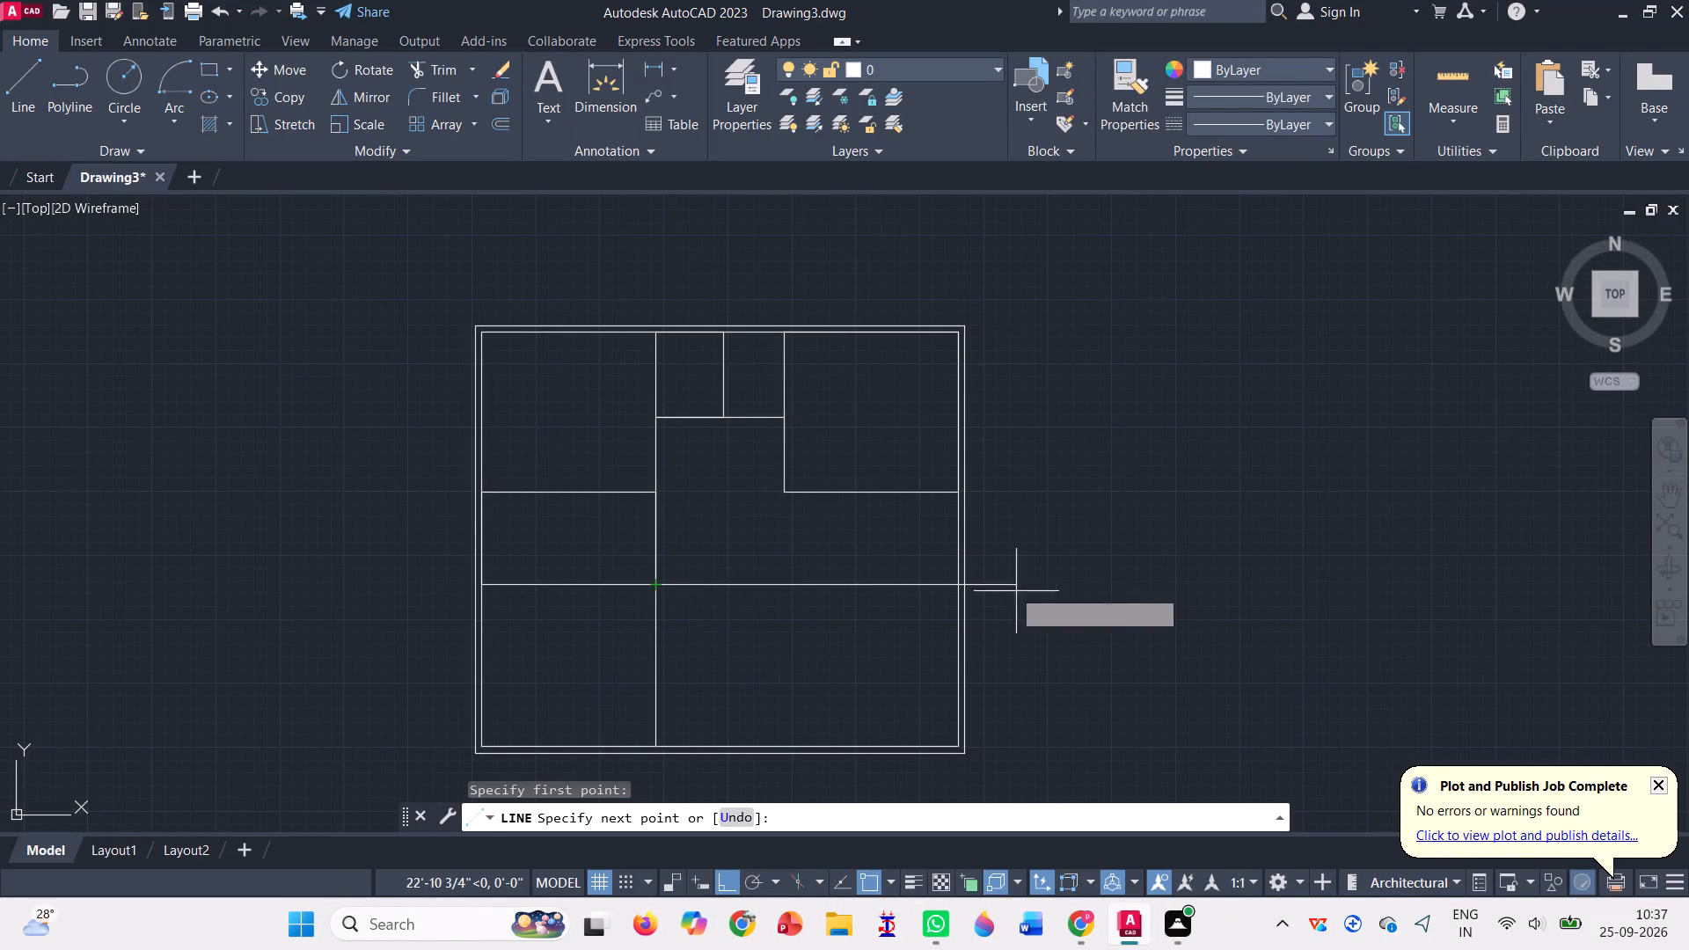
{"action": "scroll", "coordinate": [936, 591], "scroll_direction": "up", "scroll_amount": 1}
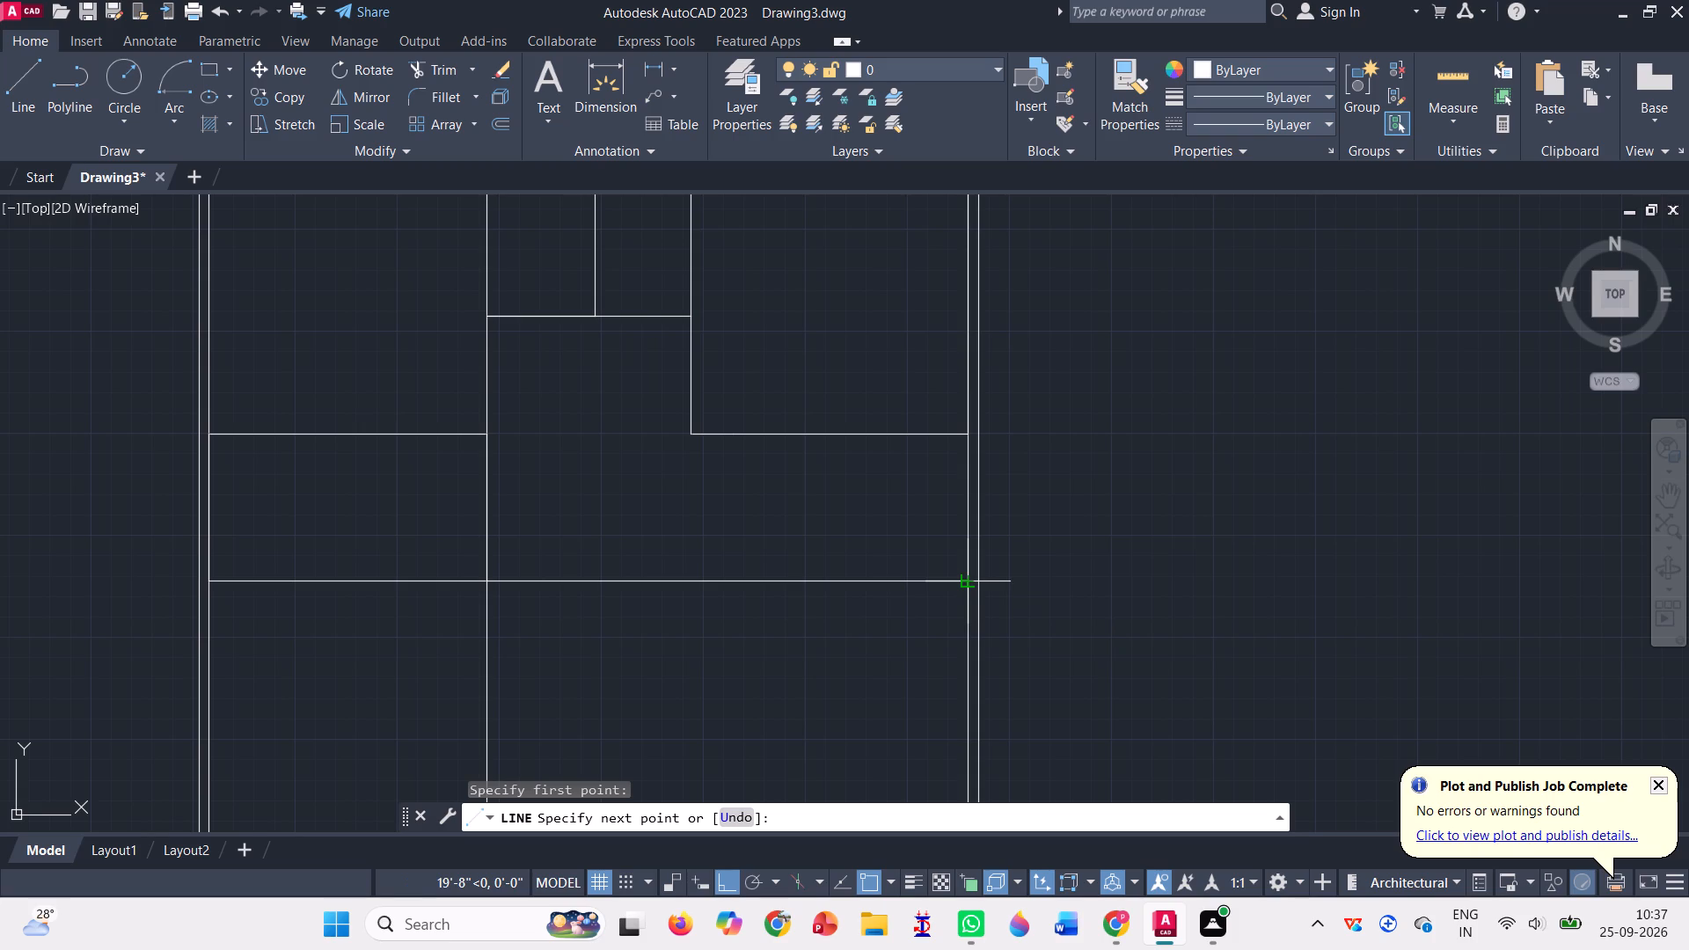
{"action": "left_click", "coordinate": [967, 586]}
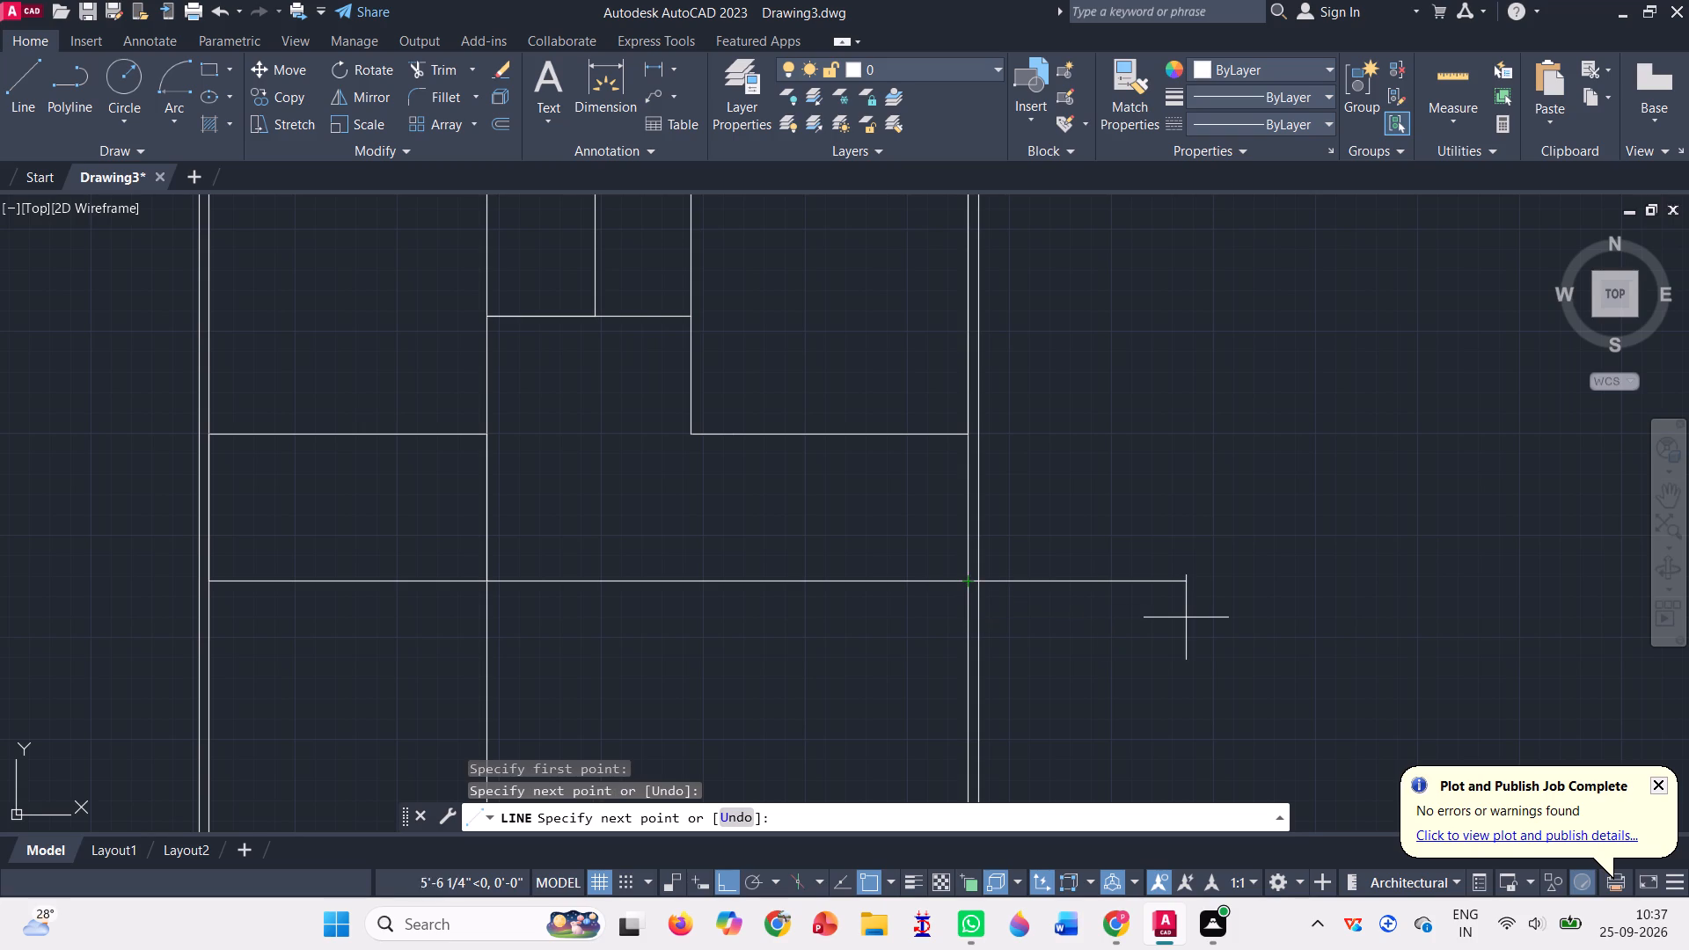
{"action": "key", "text": "Escape"}
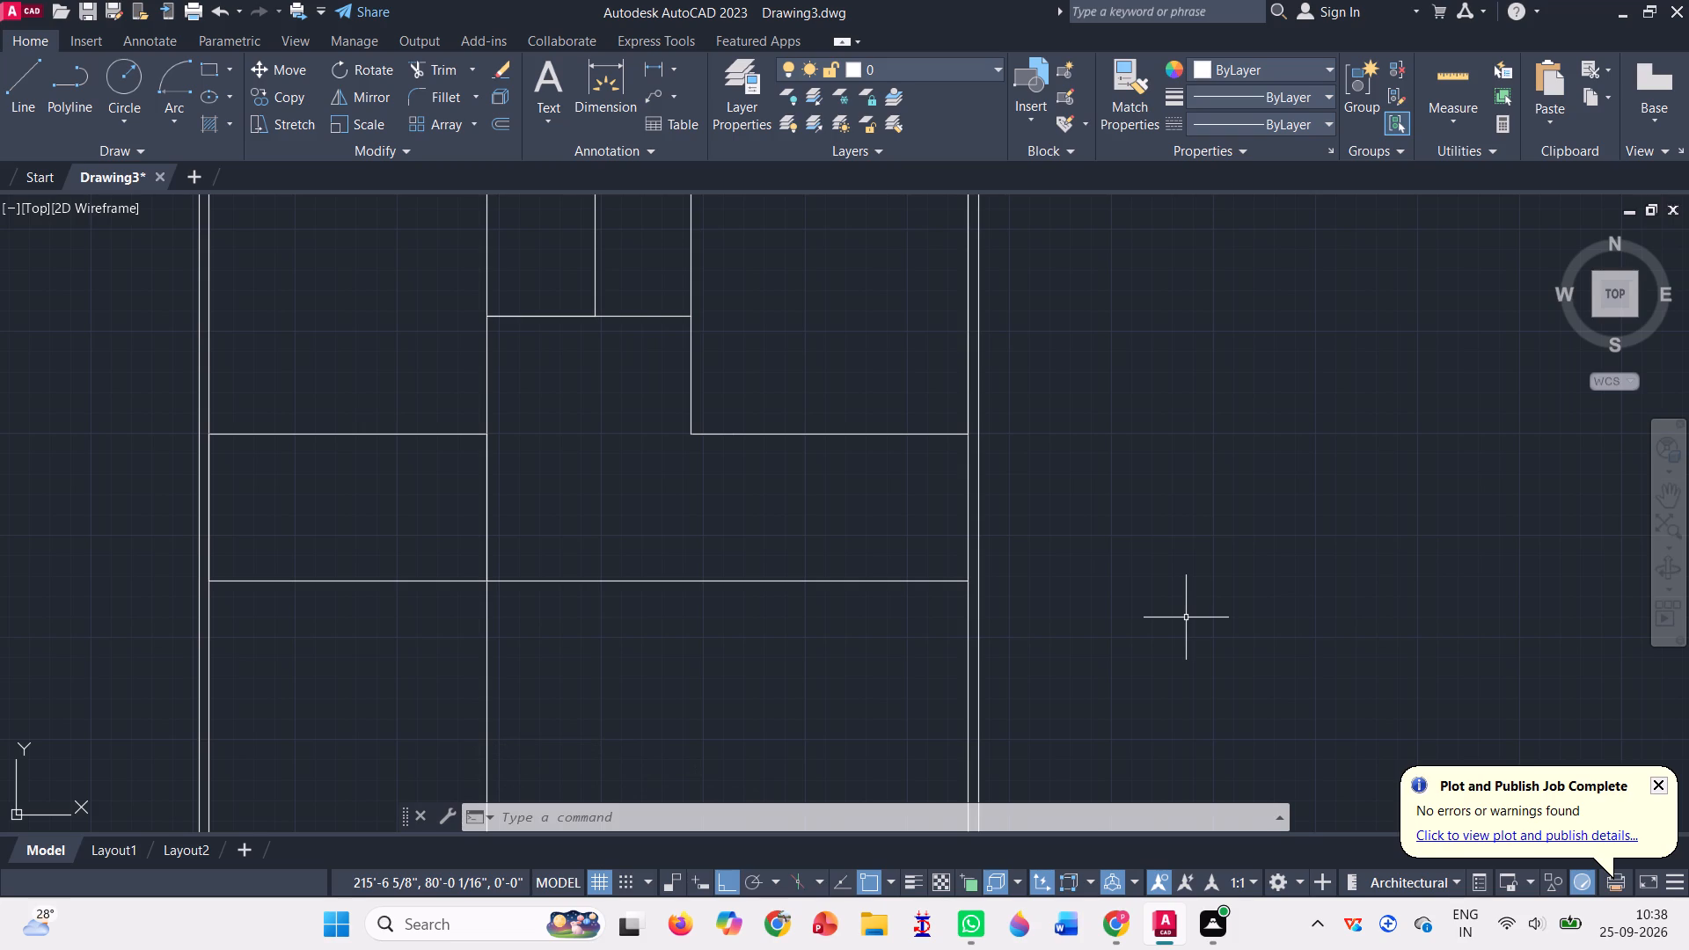
Draw a line from the northeast room's southeast corner 8' west and south to the long horizontal partition, and end it.
{"action": "scroll", "coordinate": [1188, 613], "scroll_direction": "down", "scroll_amount": 1}
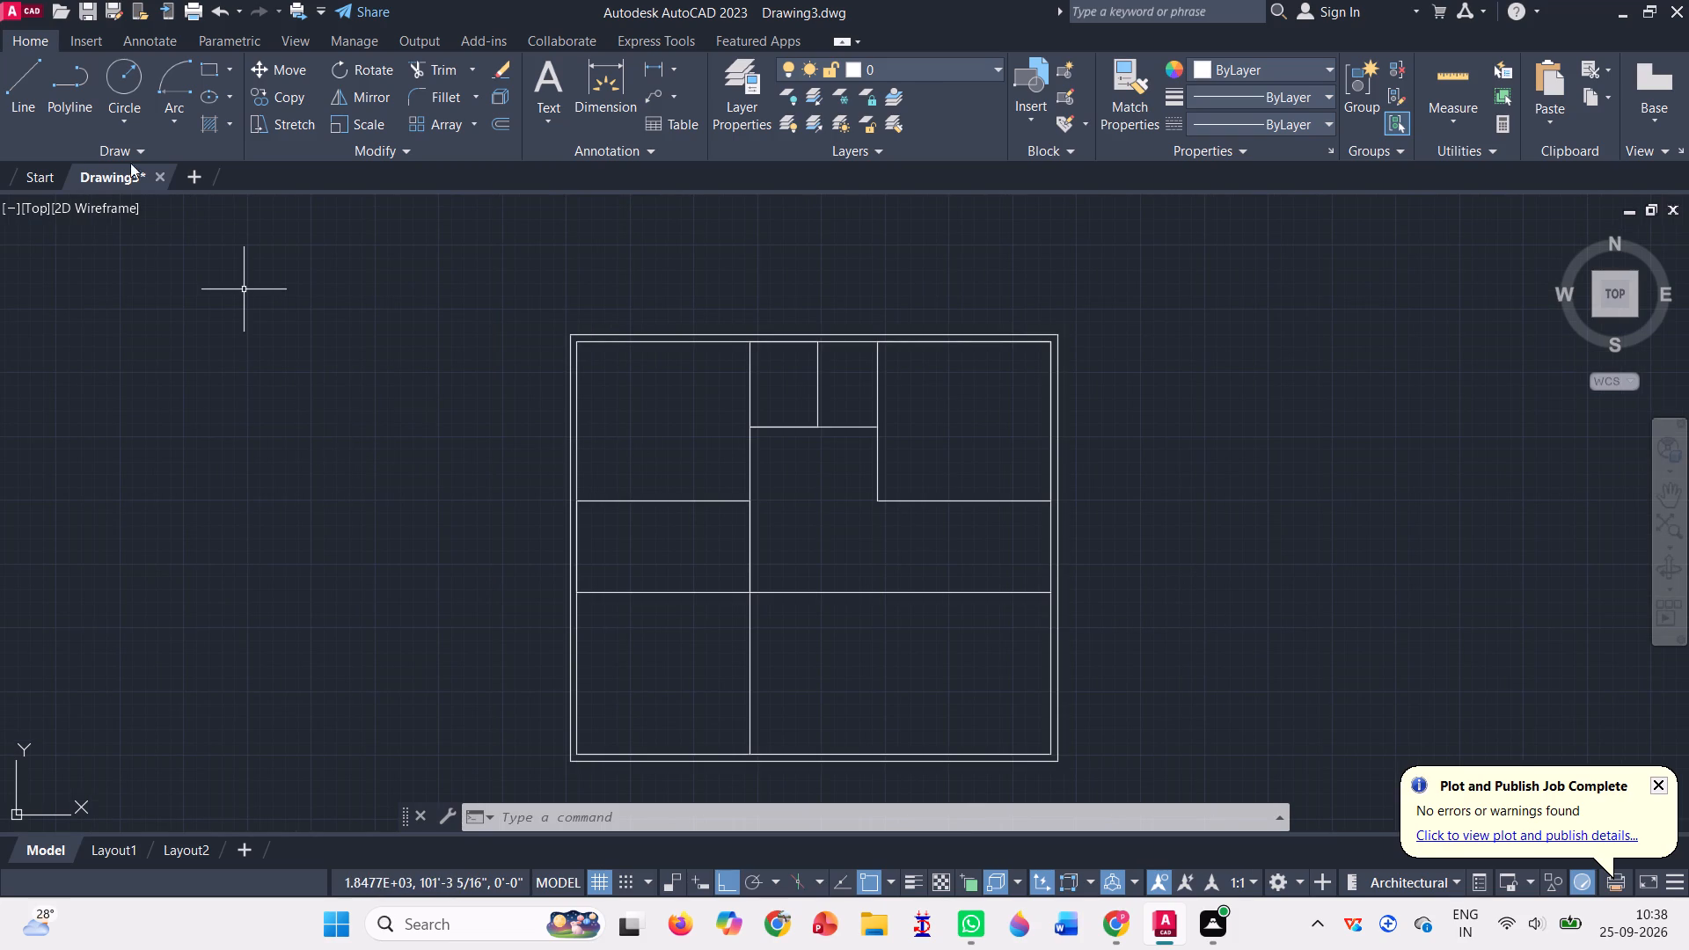
{"action": "left_click", "coordinate": [6, 84]}
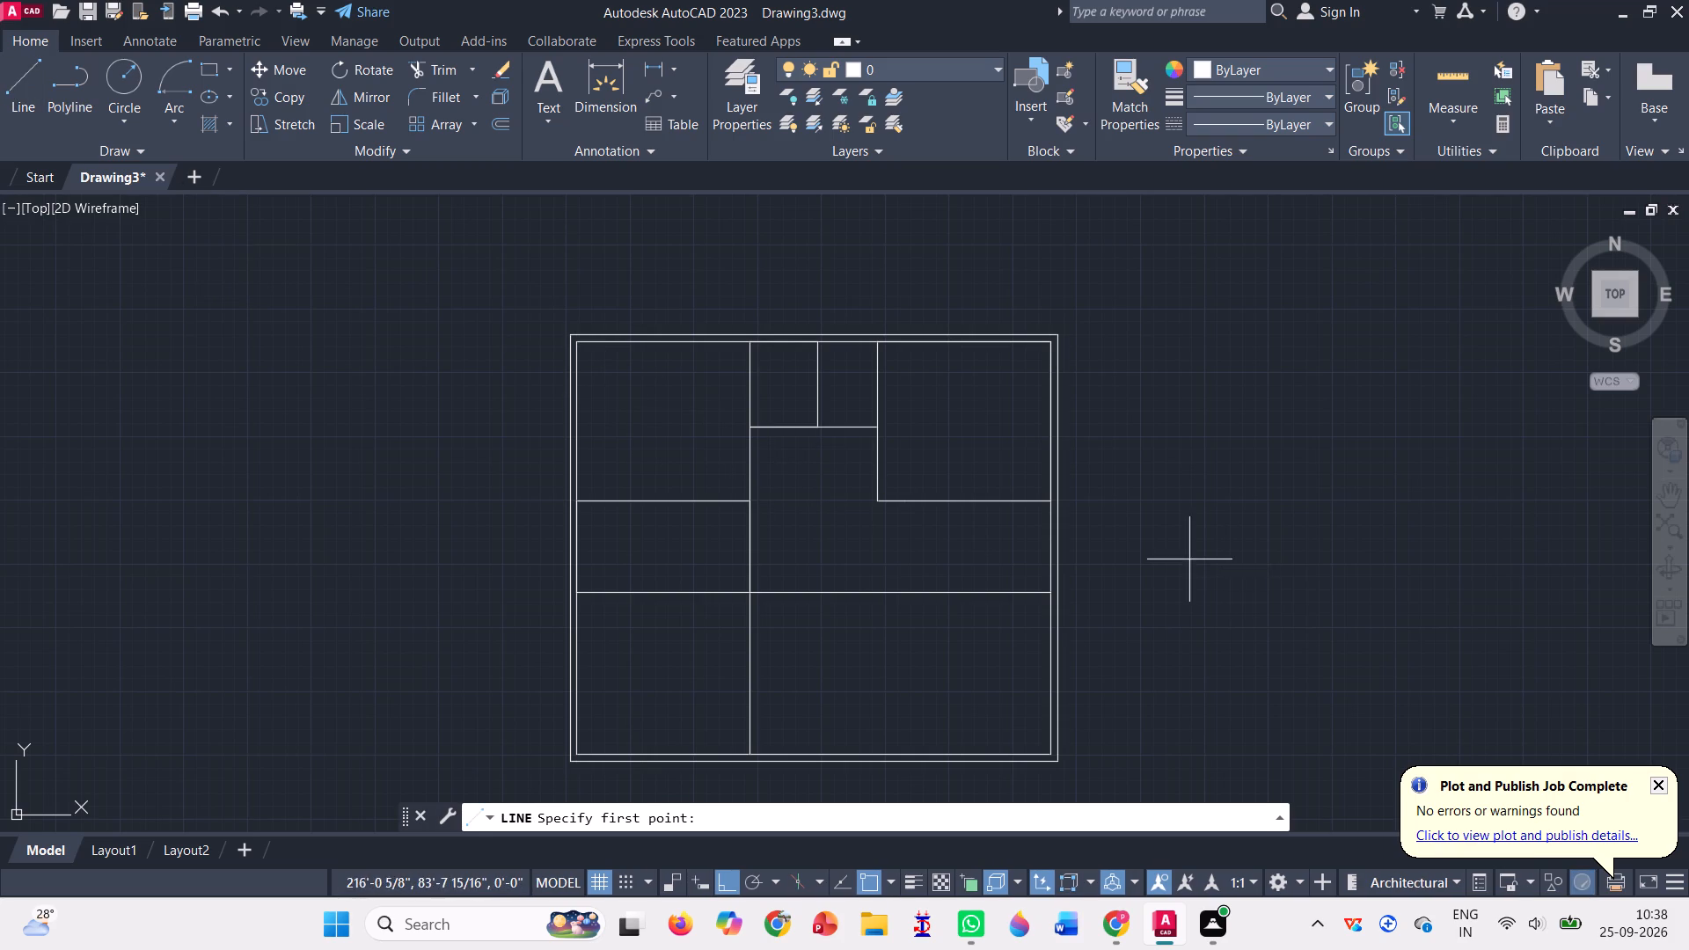
{"action": "scroll", "coordinate": [1189, 559], "scroll_direction": "up", "scroll_amount": 1}
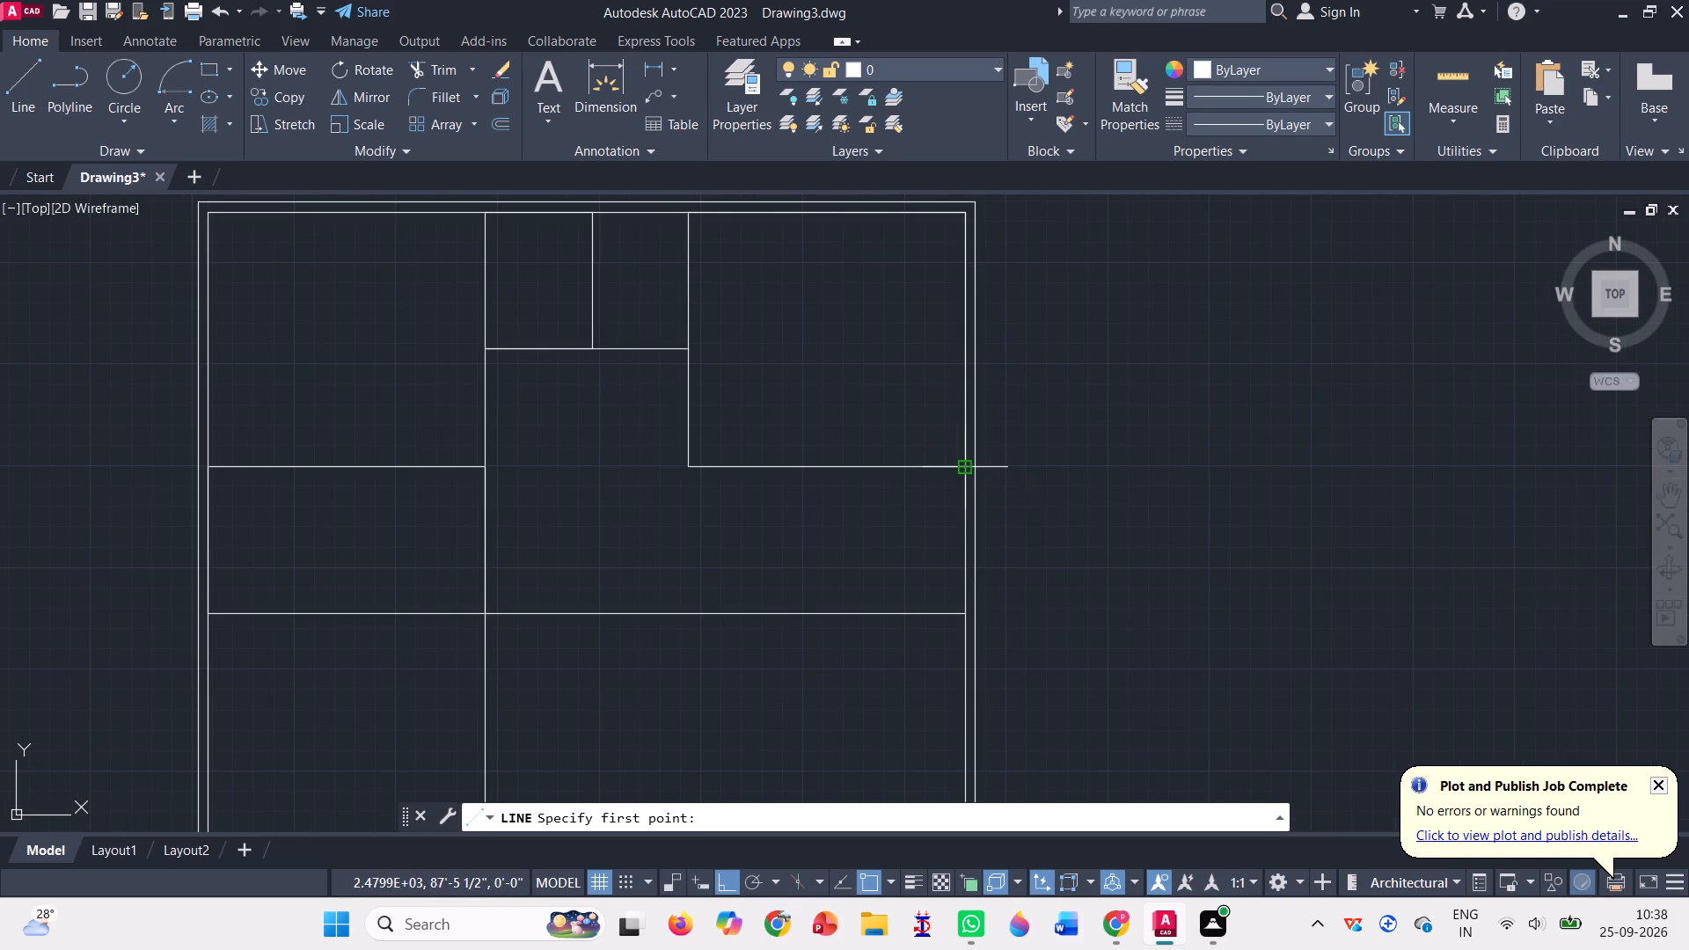
{"action": "left_click", "coordinate": [961, 468]}
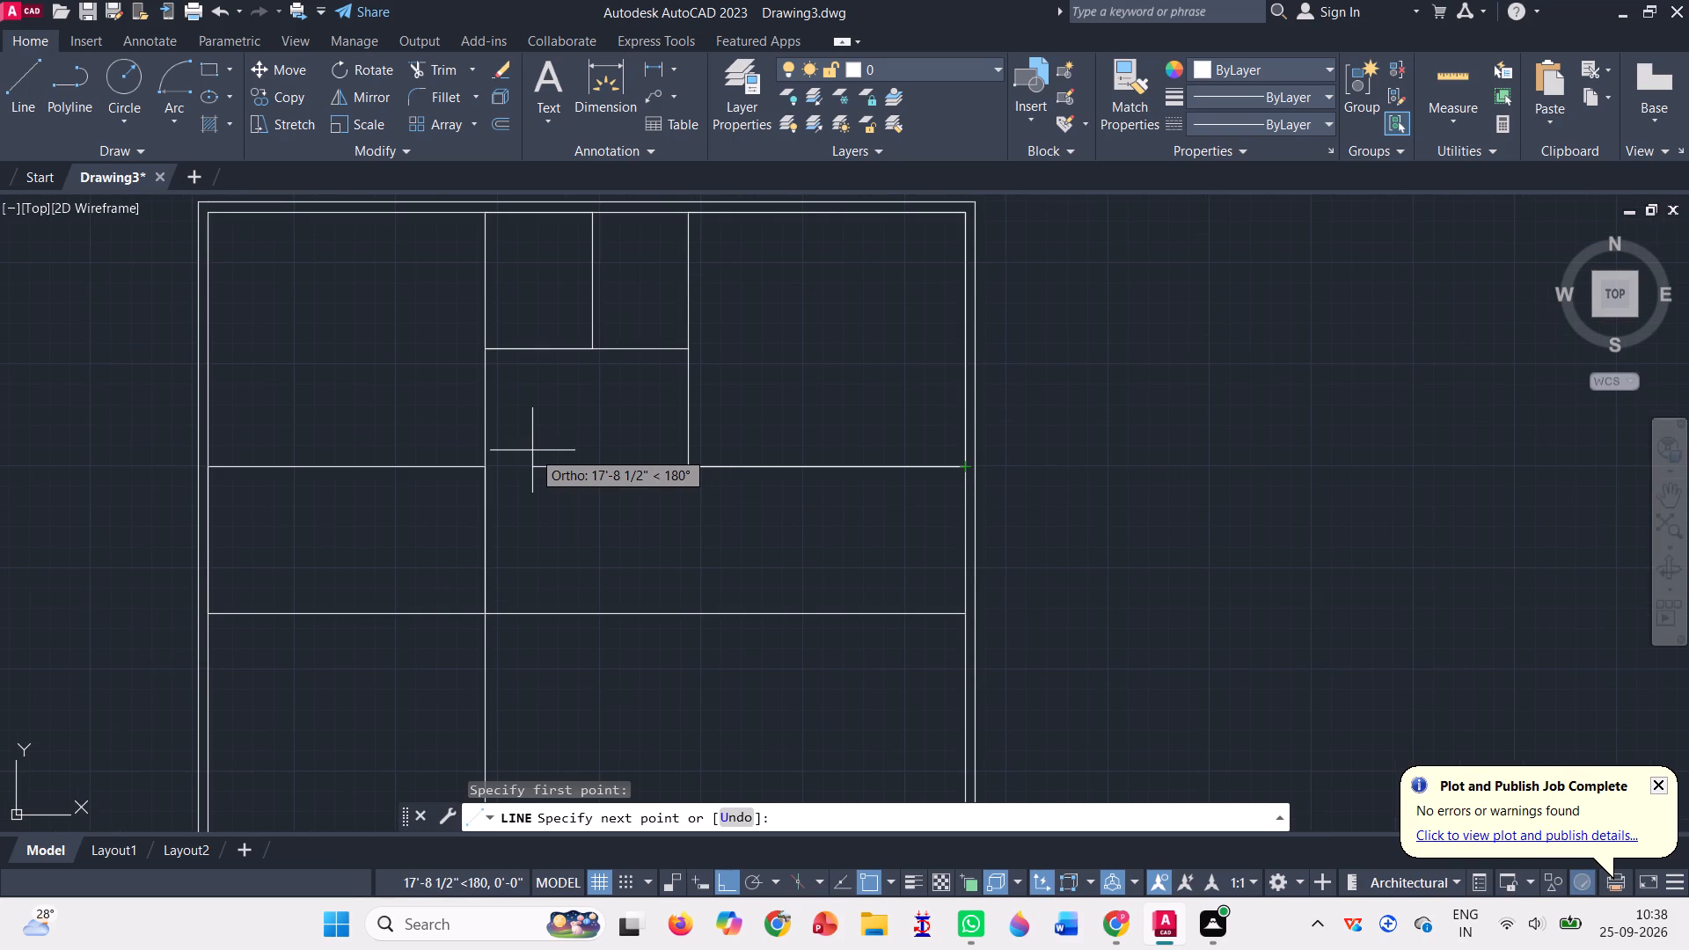
{"action": "key", "text": "8"}
{"action": "key", "text": "apostrophe"}
{"action": "key", "text": "Return"}
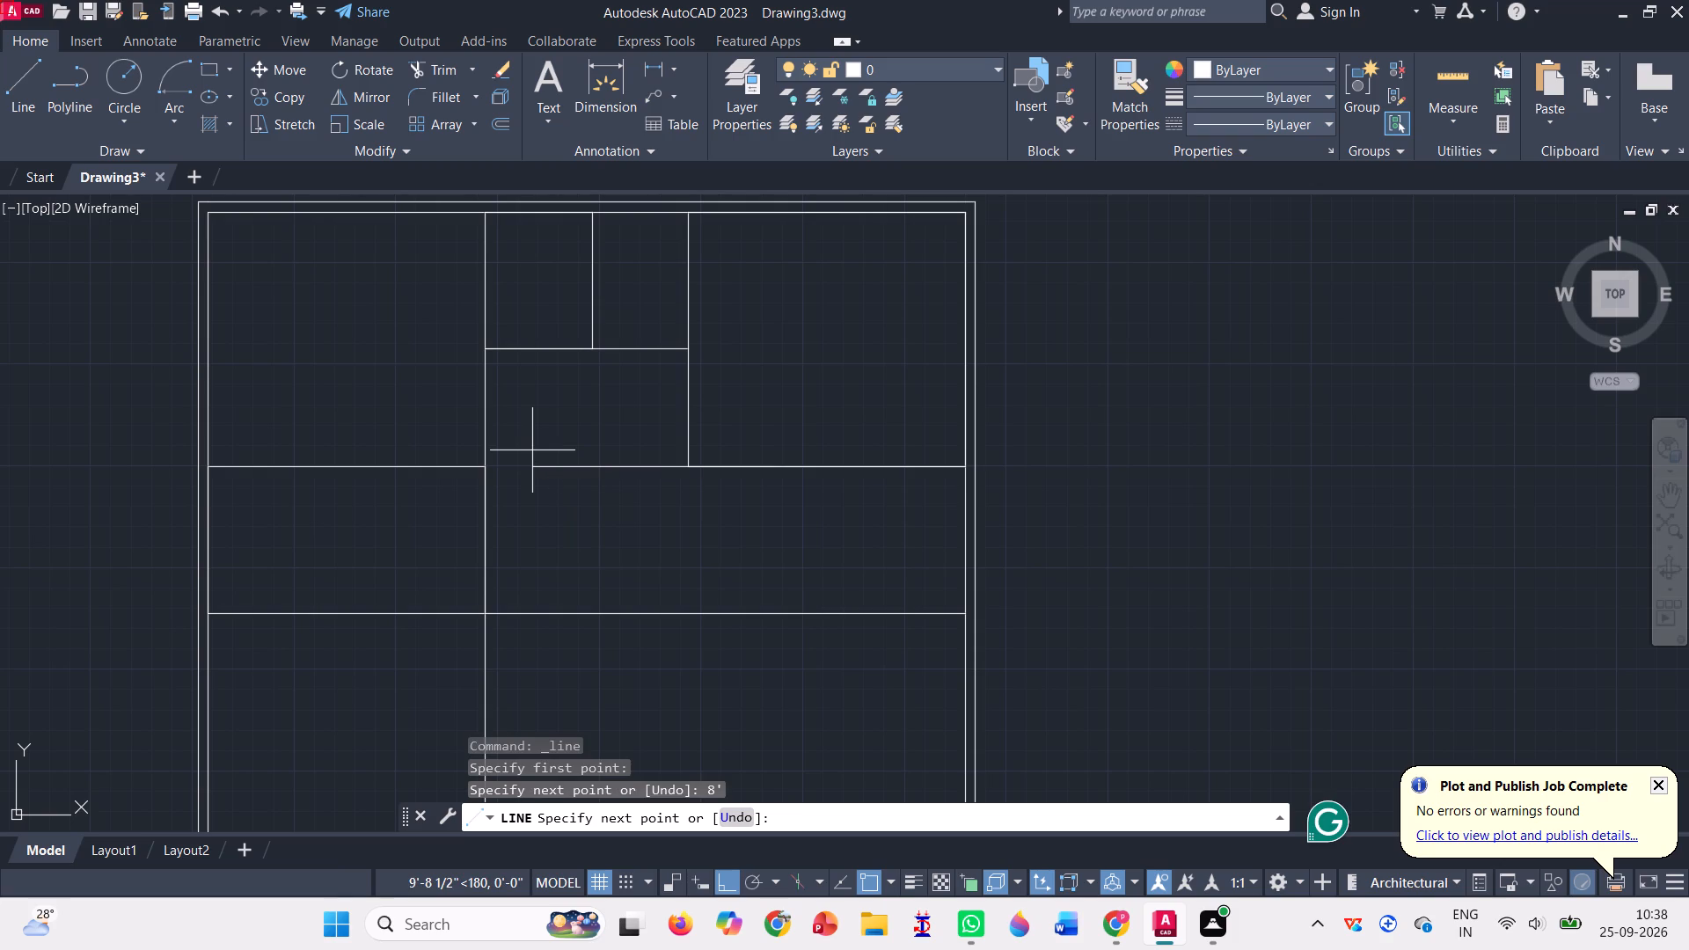
{"action": "left_click", "coordinate": [767, 612]}
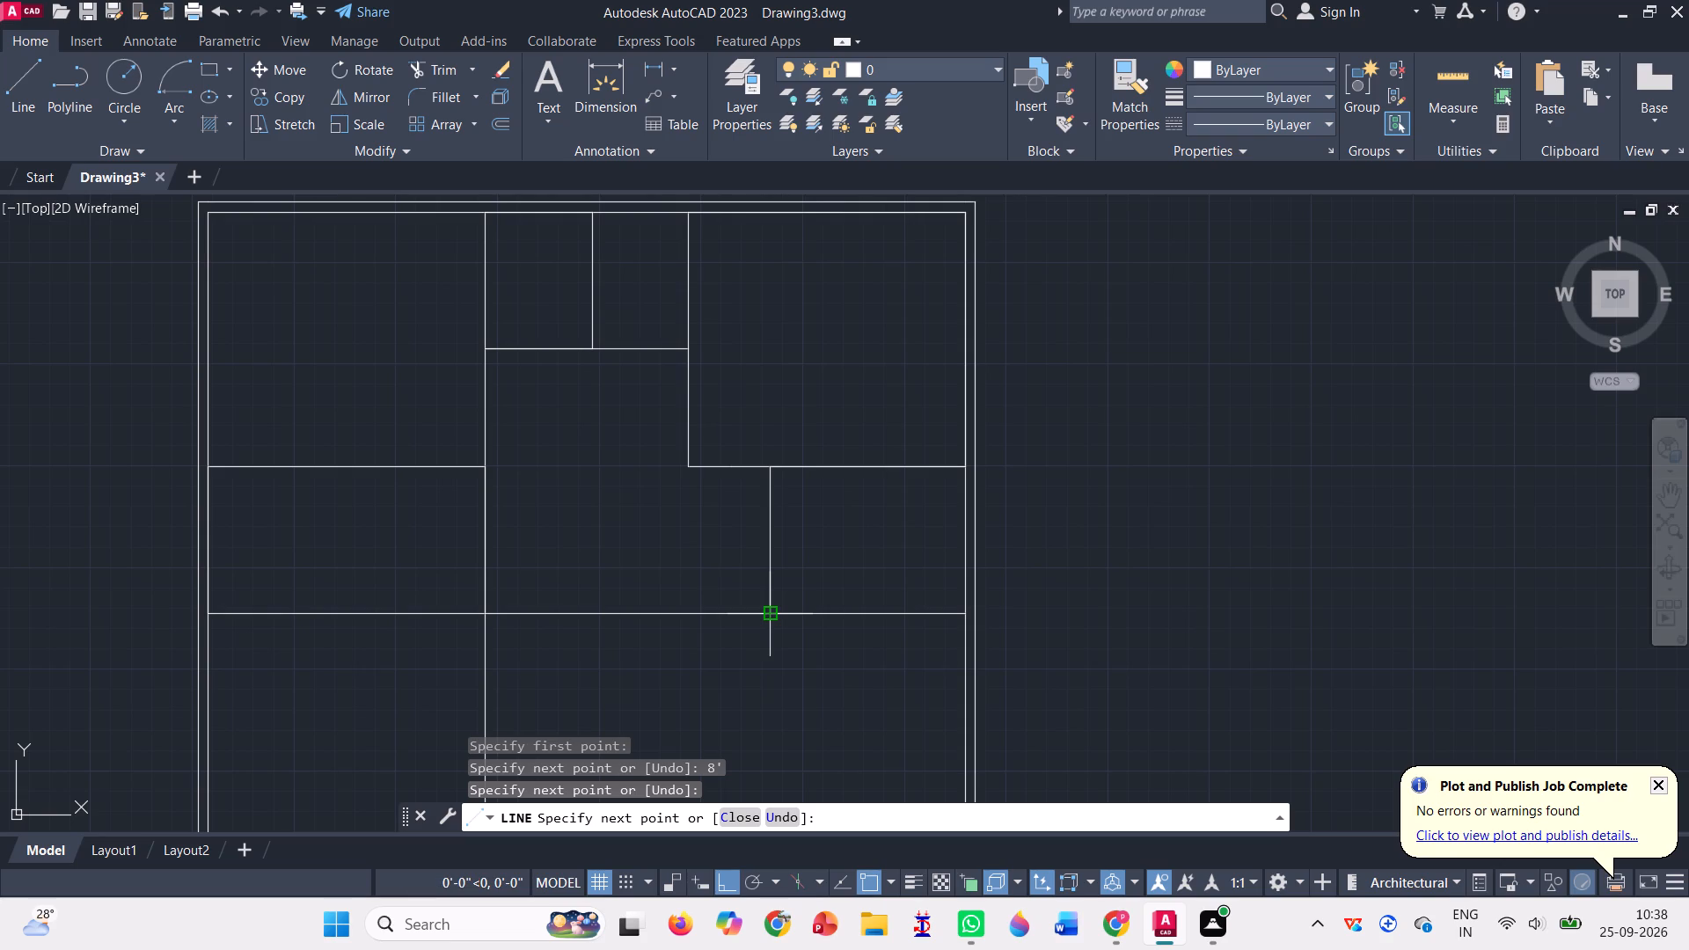
{"action": "key", "text": "Return"}
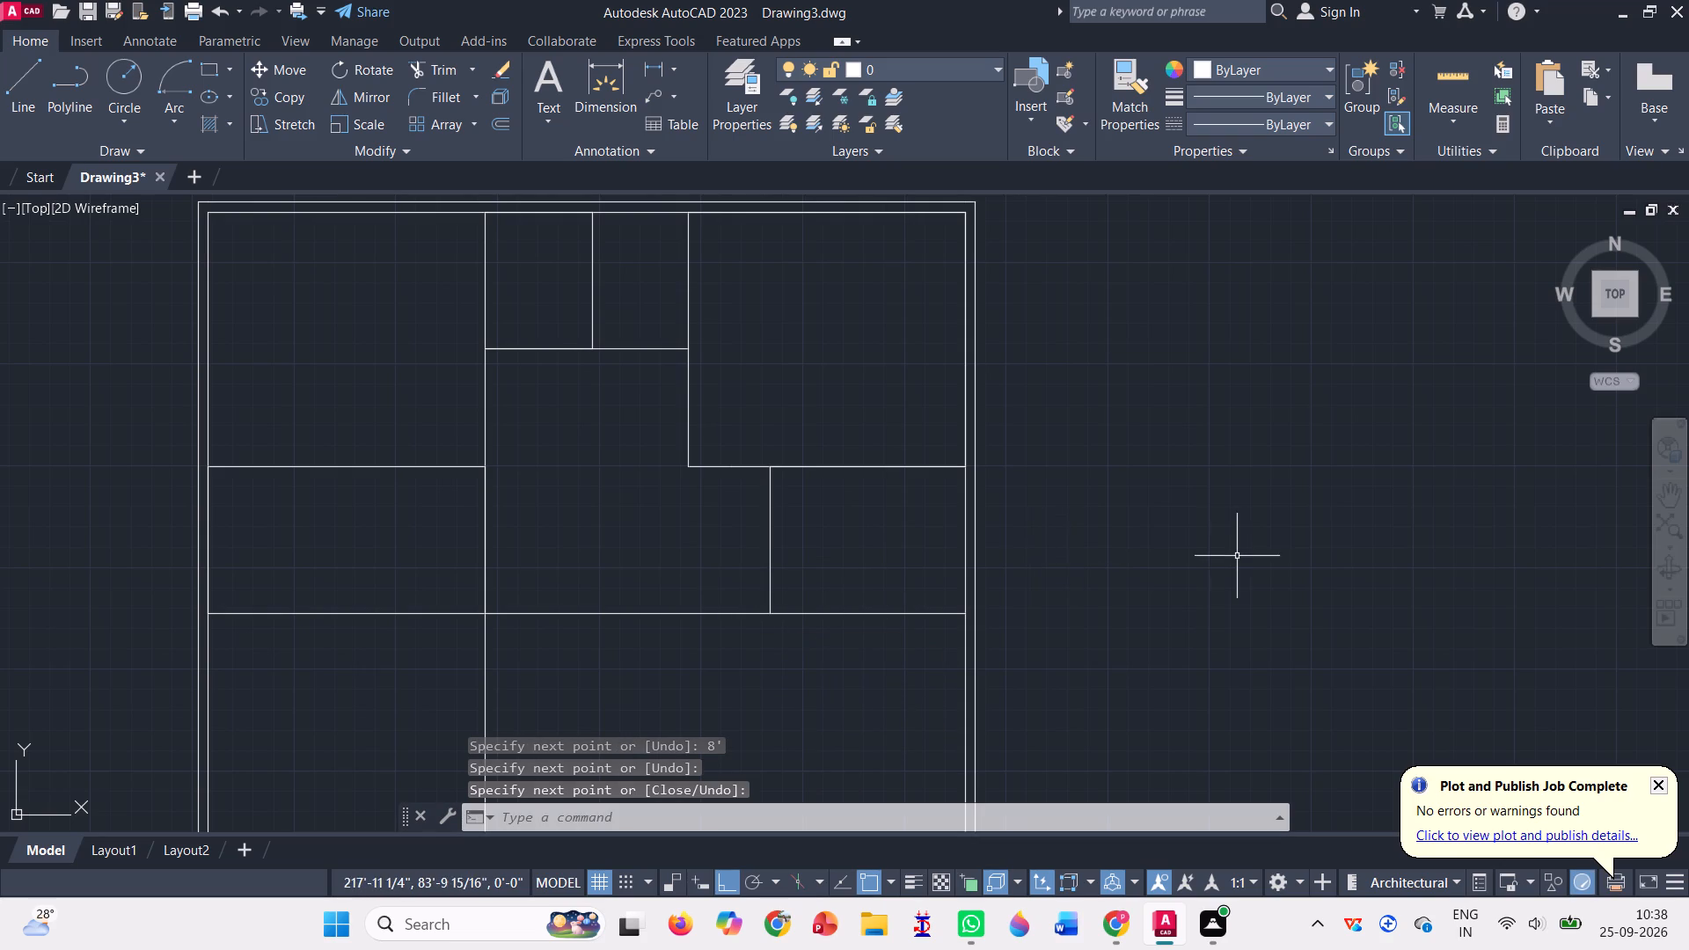
Copy the long north-south partition's two line segments 0'5" to the west.
{"action": "scroll", "coordinate": [1208, 545], "scroll_direction": "down", "scroll_amount": 1}
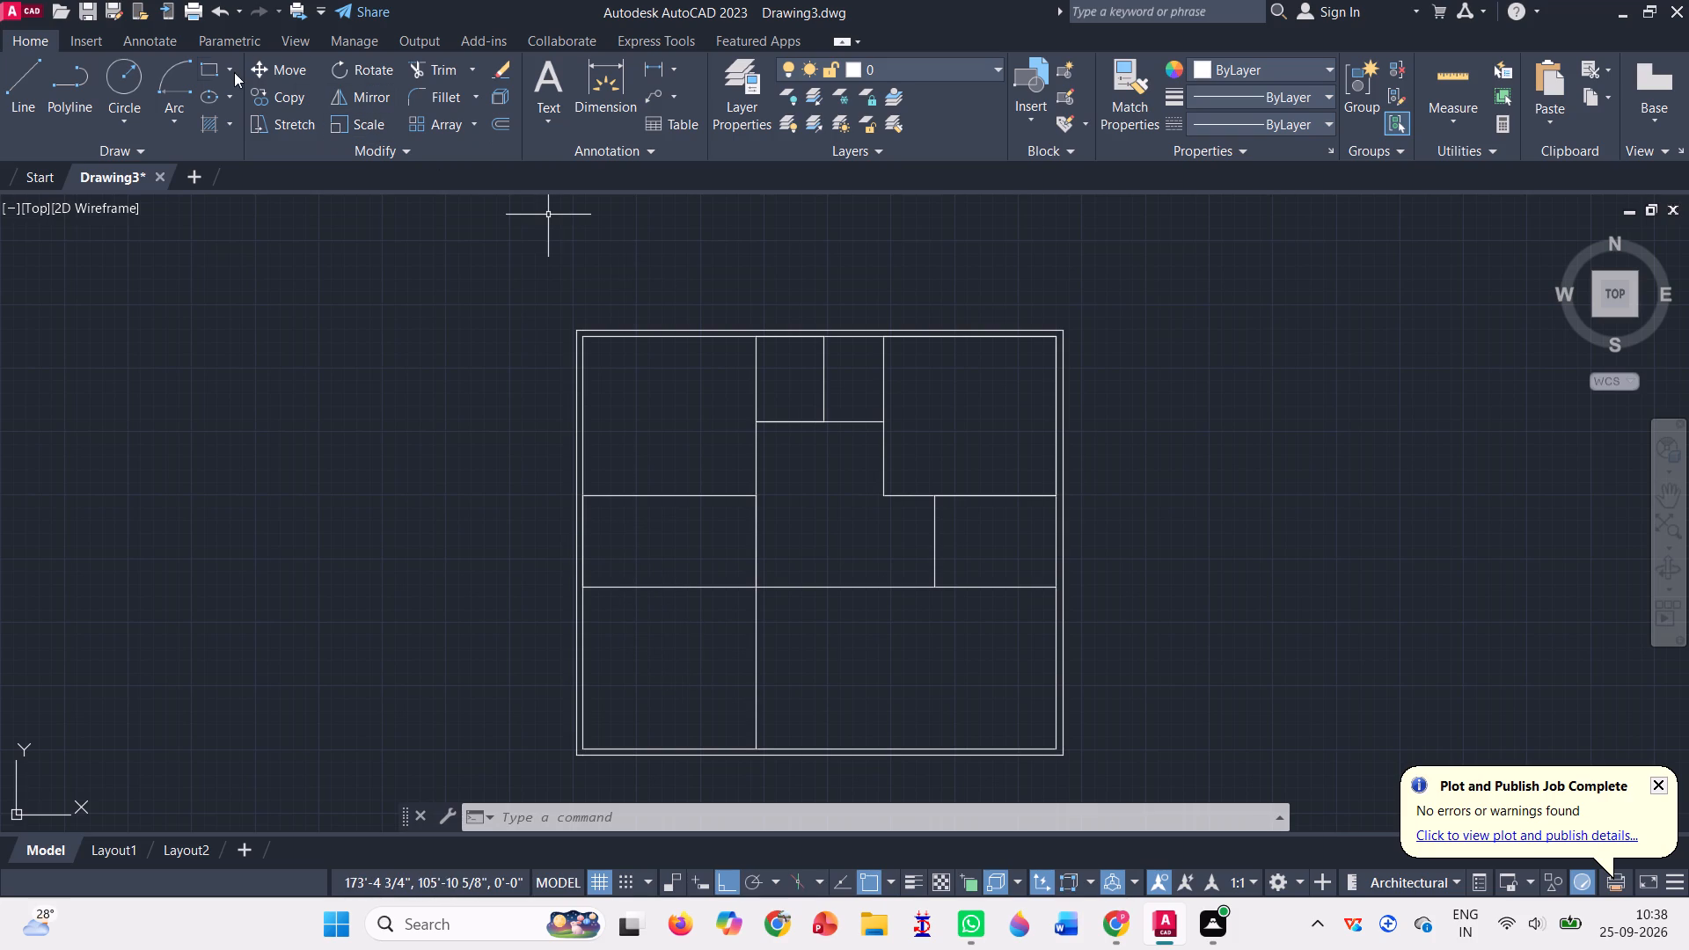
{"action": "left_click", "coordinate": [282, 94]}
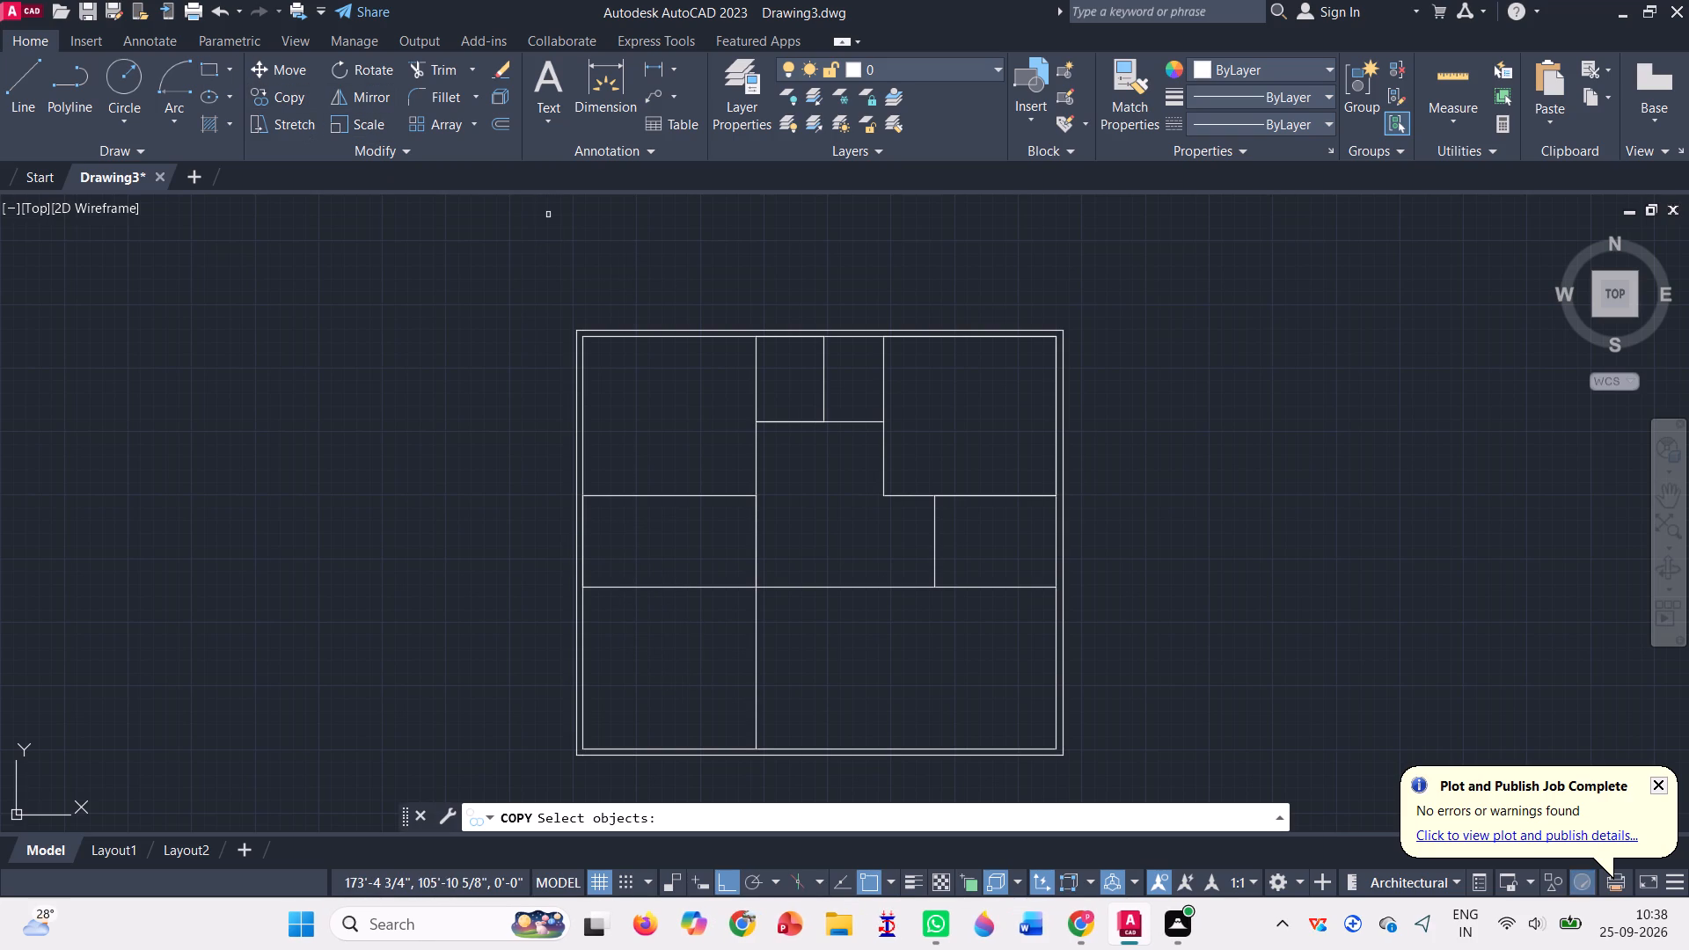
{"action": "scroll", "coordinate": [762, 511], "scroll_direction": "up", "scroll_amount": 2}
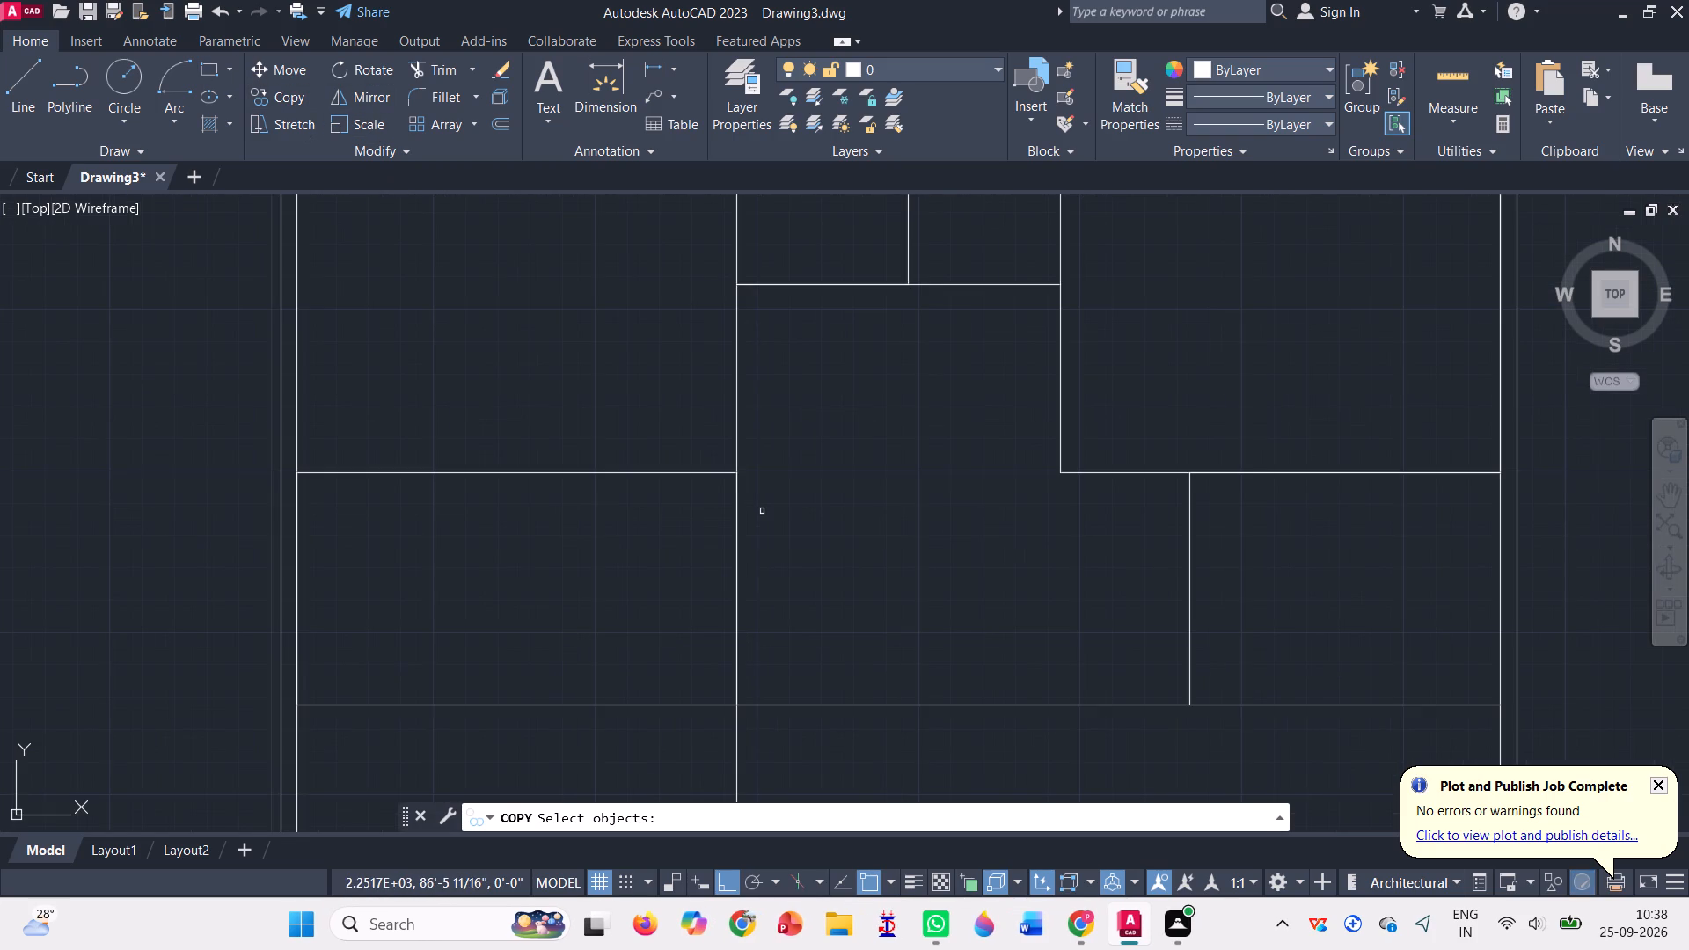
{"action": "scroll", "coordinate": [762, 511], "scroll_direction": "down", "scroll_amount": 2}
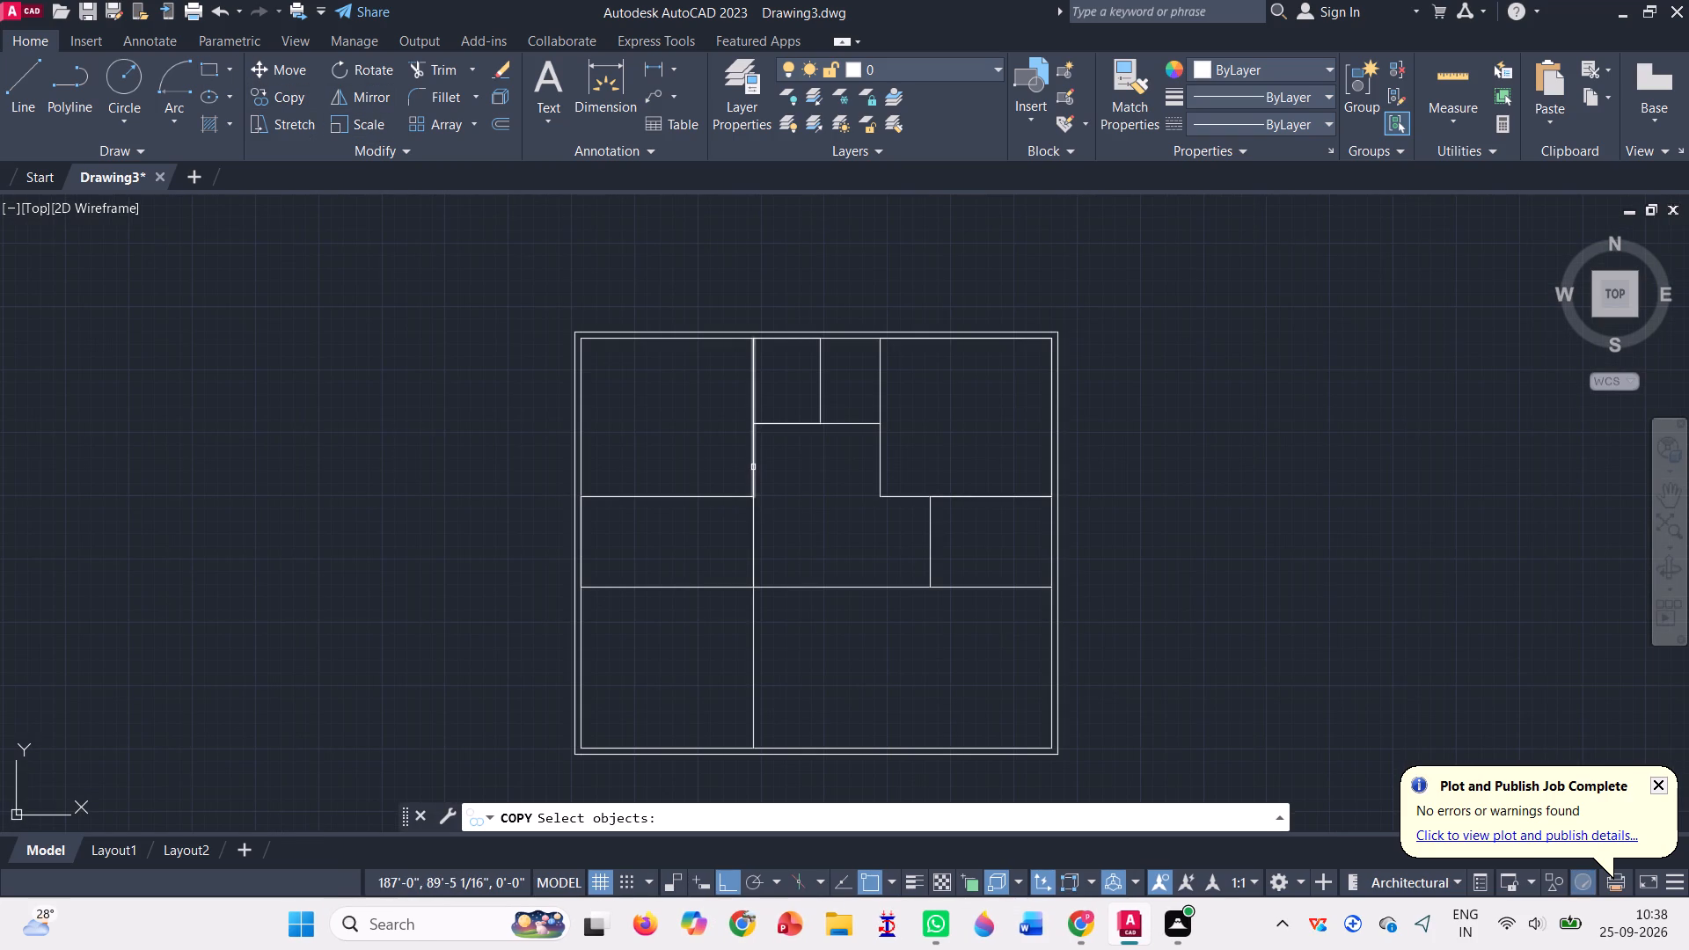
{"action": "left_click", "coordinate": [753, 467]}
{"action": "left_click", "coordinate": [755, 538]}
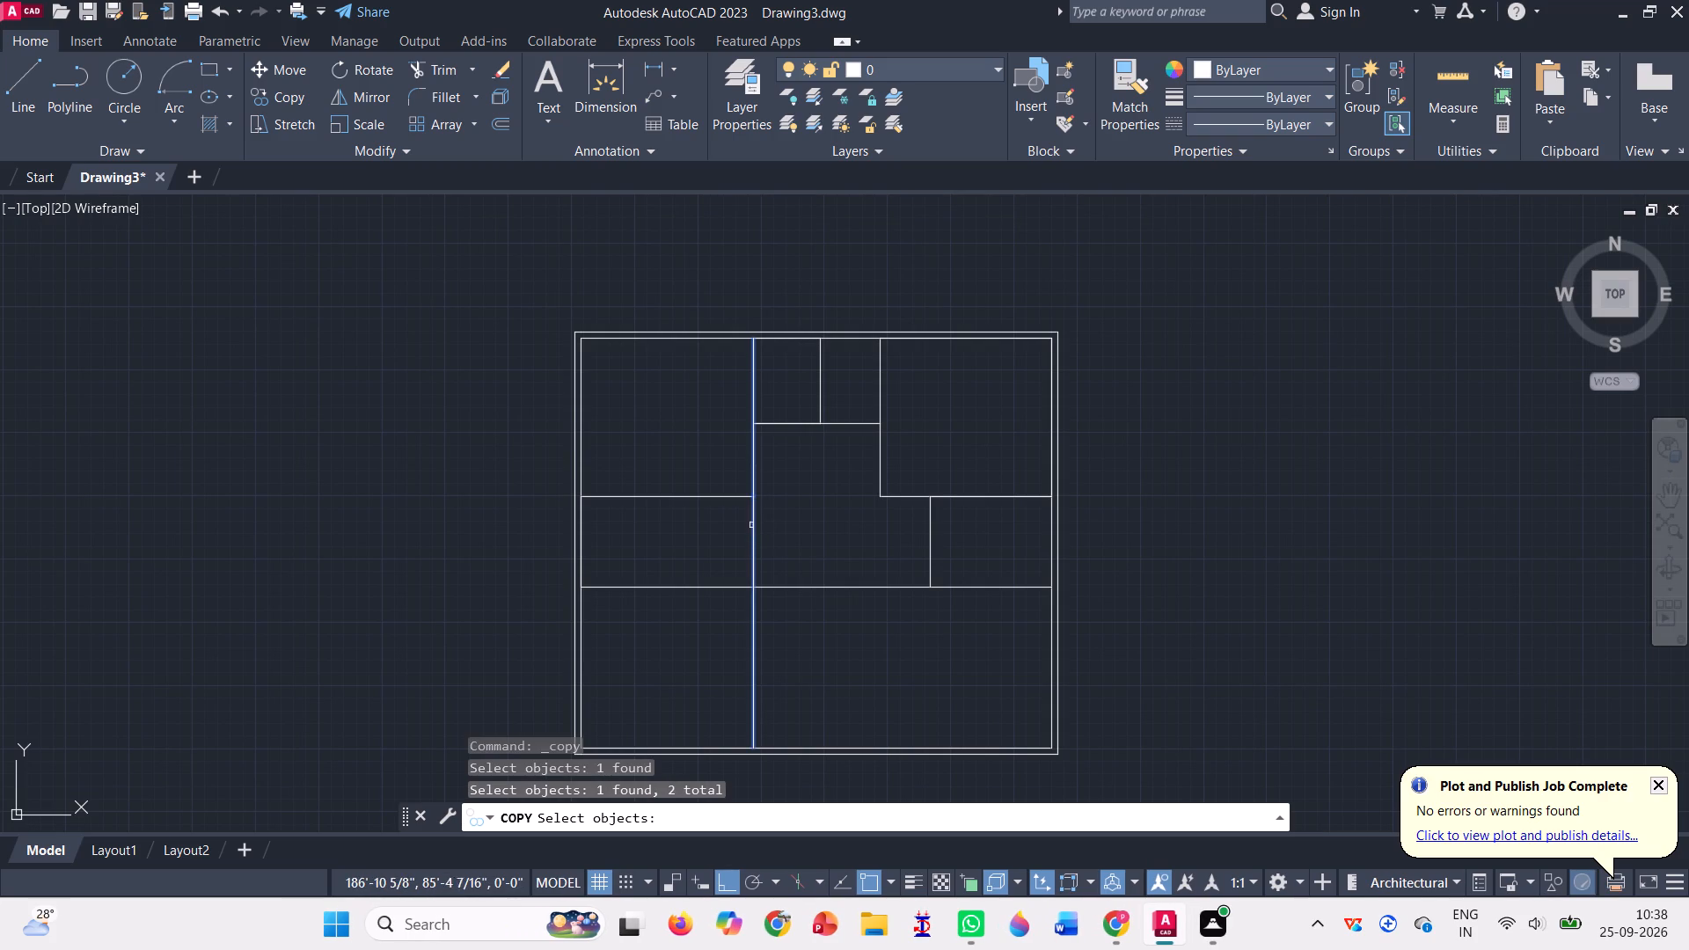
{"action": "key", "text": "Return"}
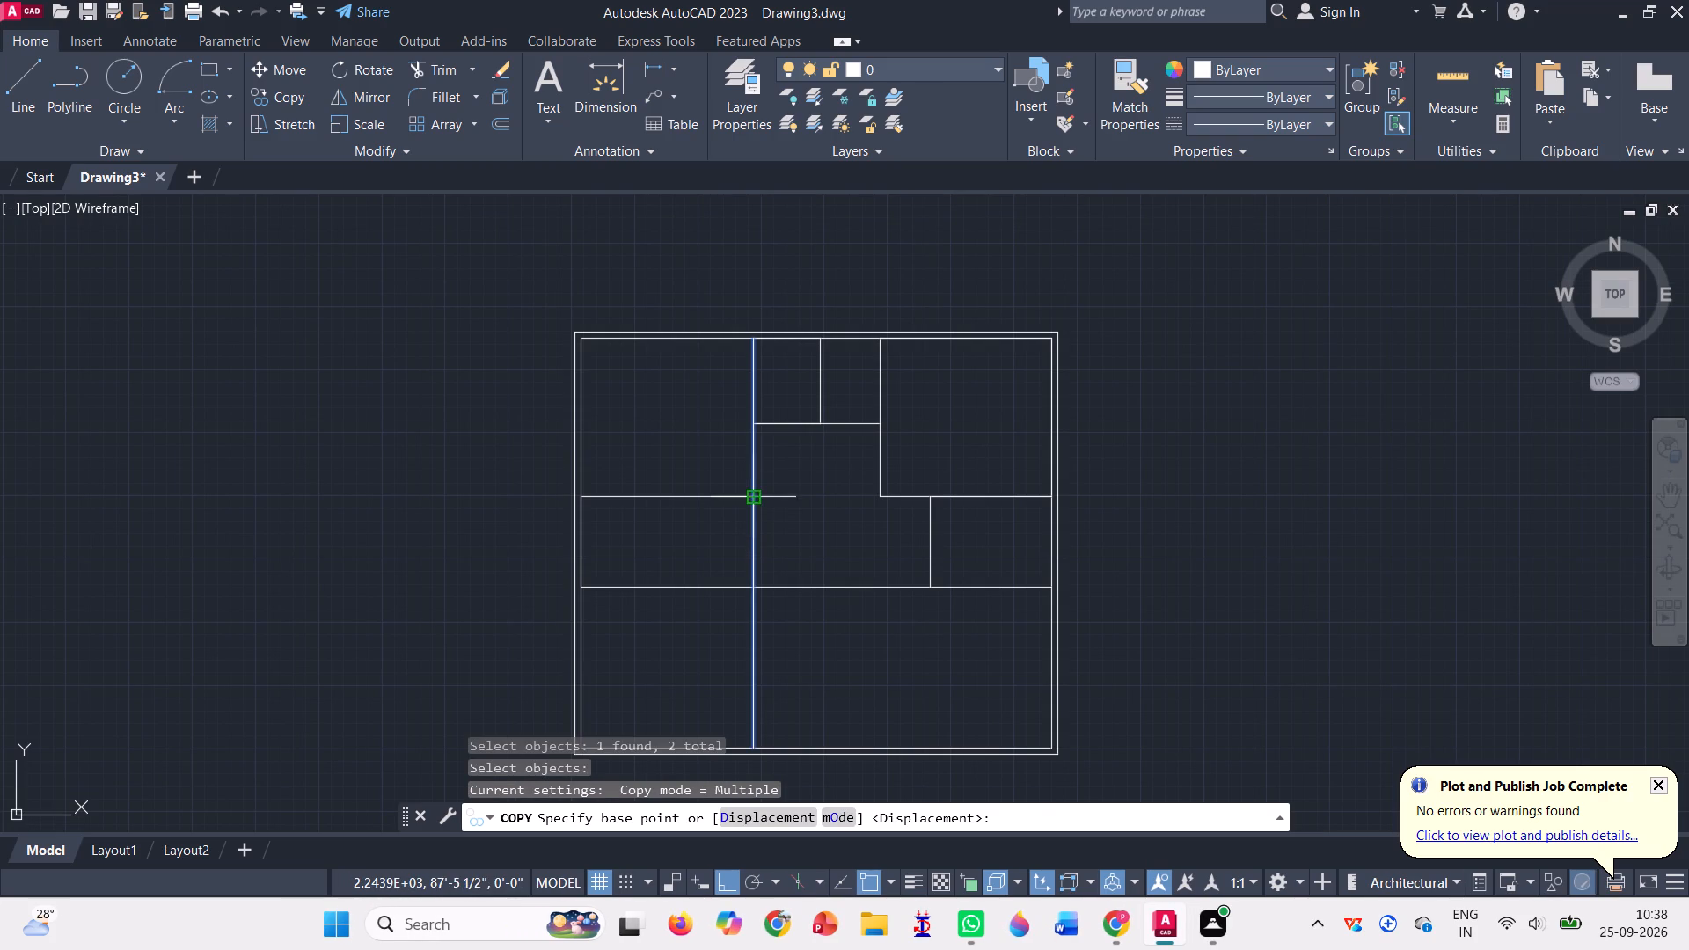
{"action": "left_click", "coordinate": [748, 502]}
{"action": "type", "text": "0'5"}
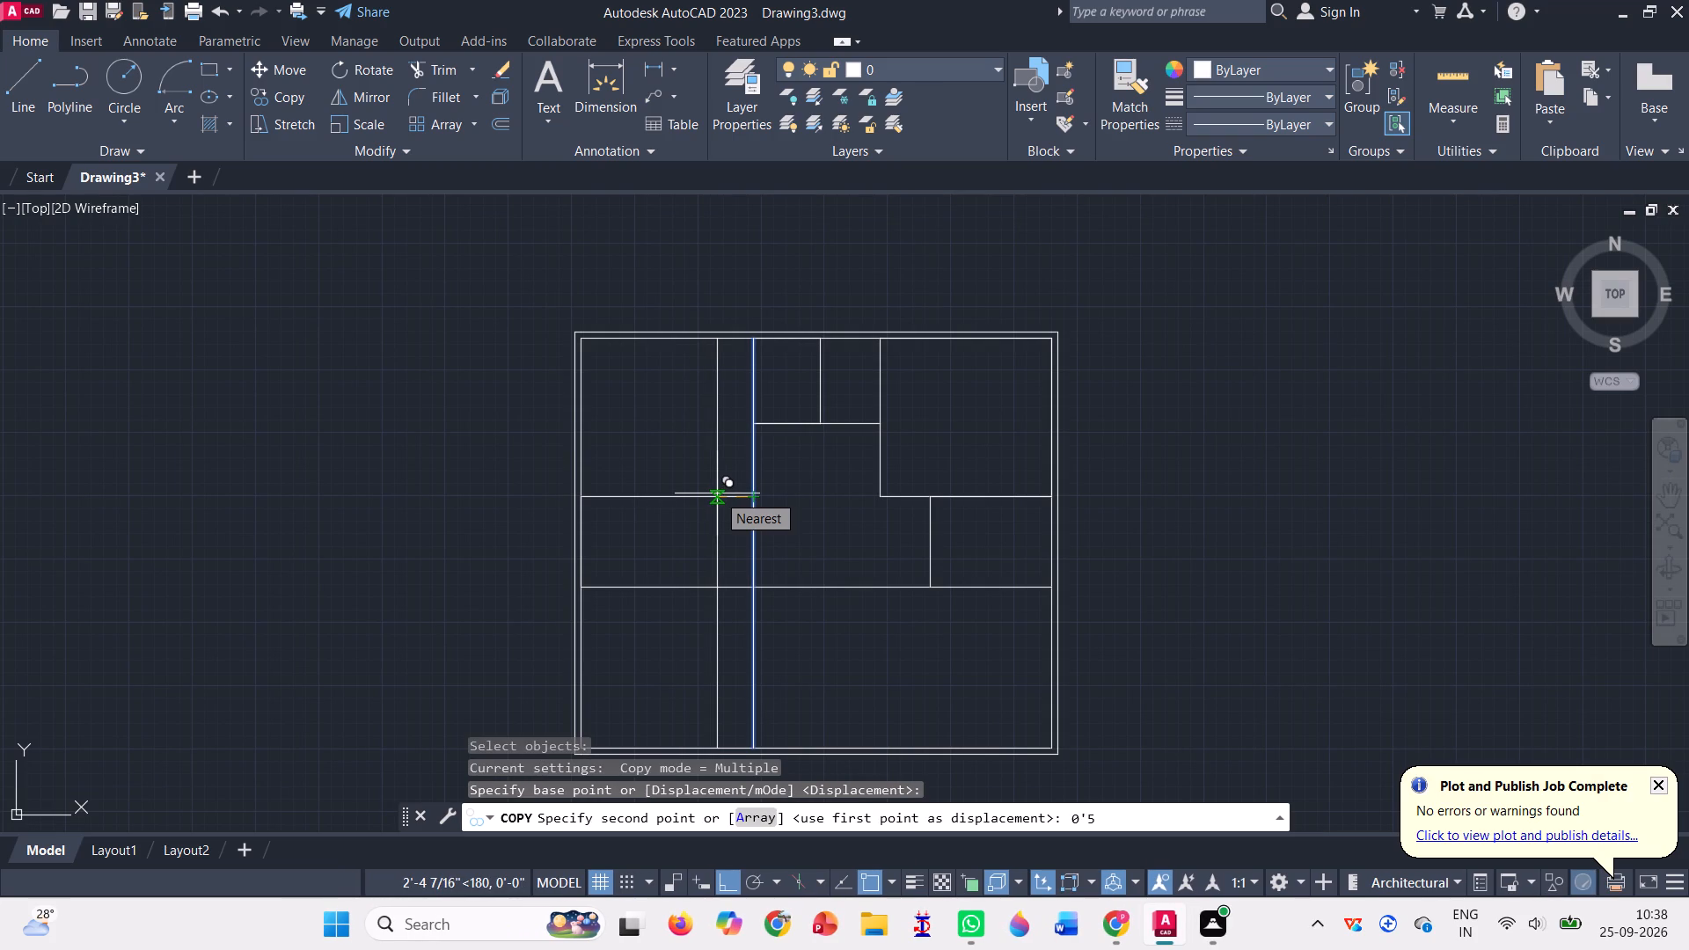
{"action": "key", "text": "shift+quotedbl"}
{"action": "key", "text": "Return"}
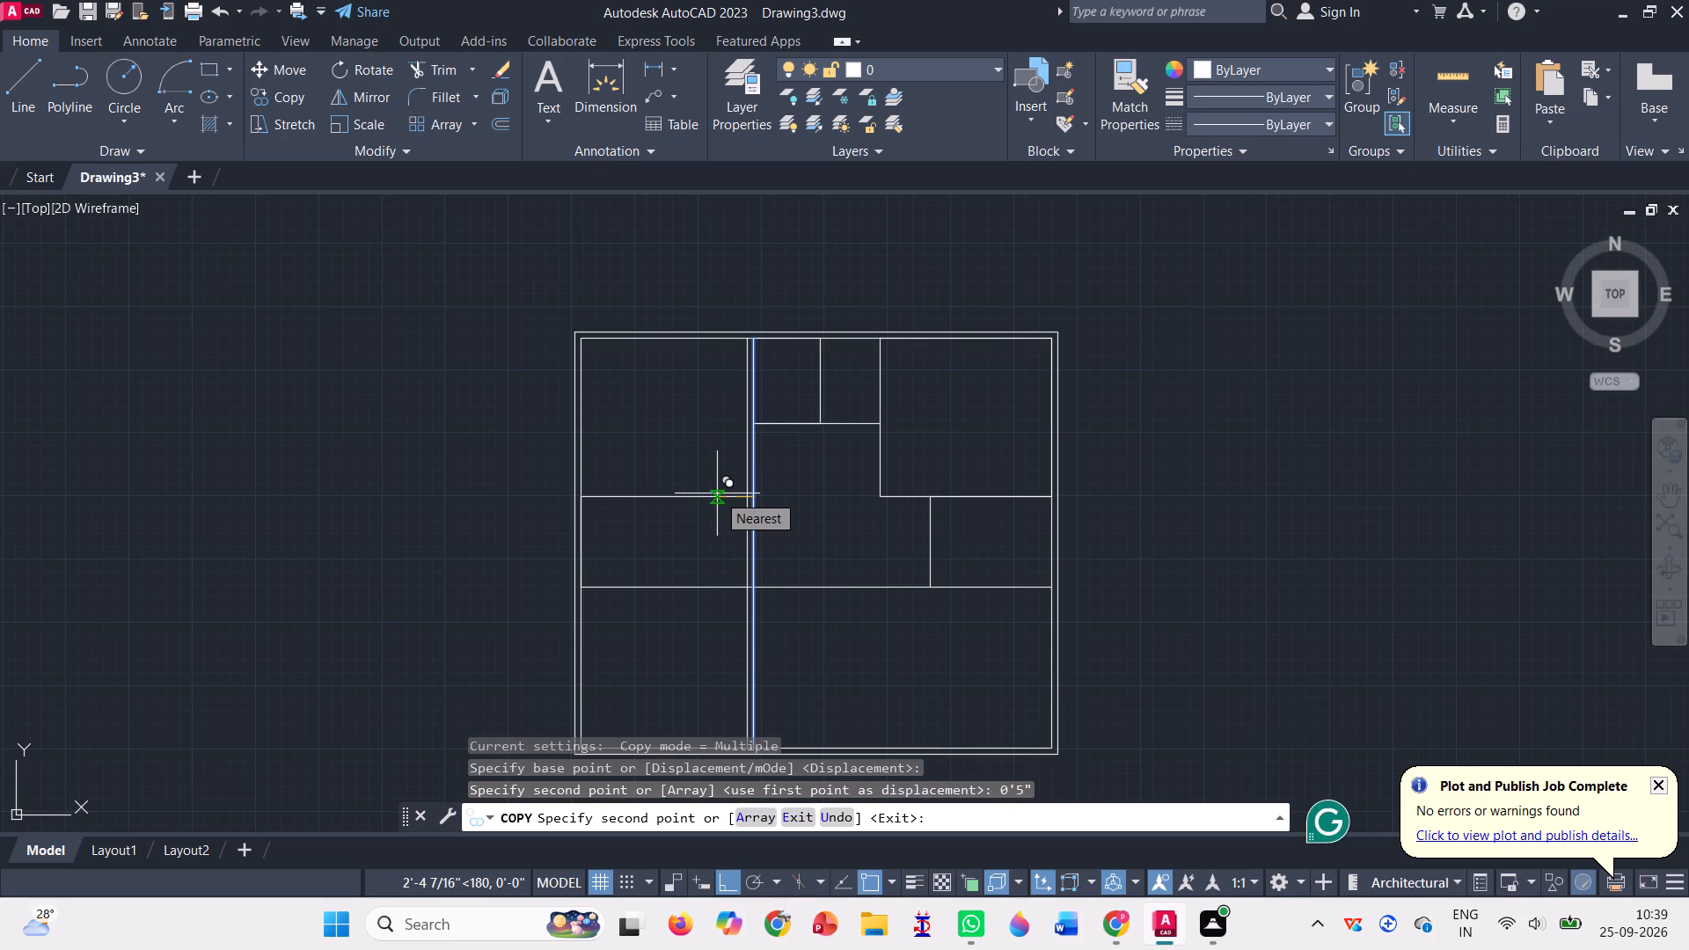
{"action": "key", "text": "Escape"}
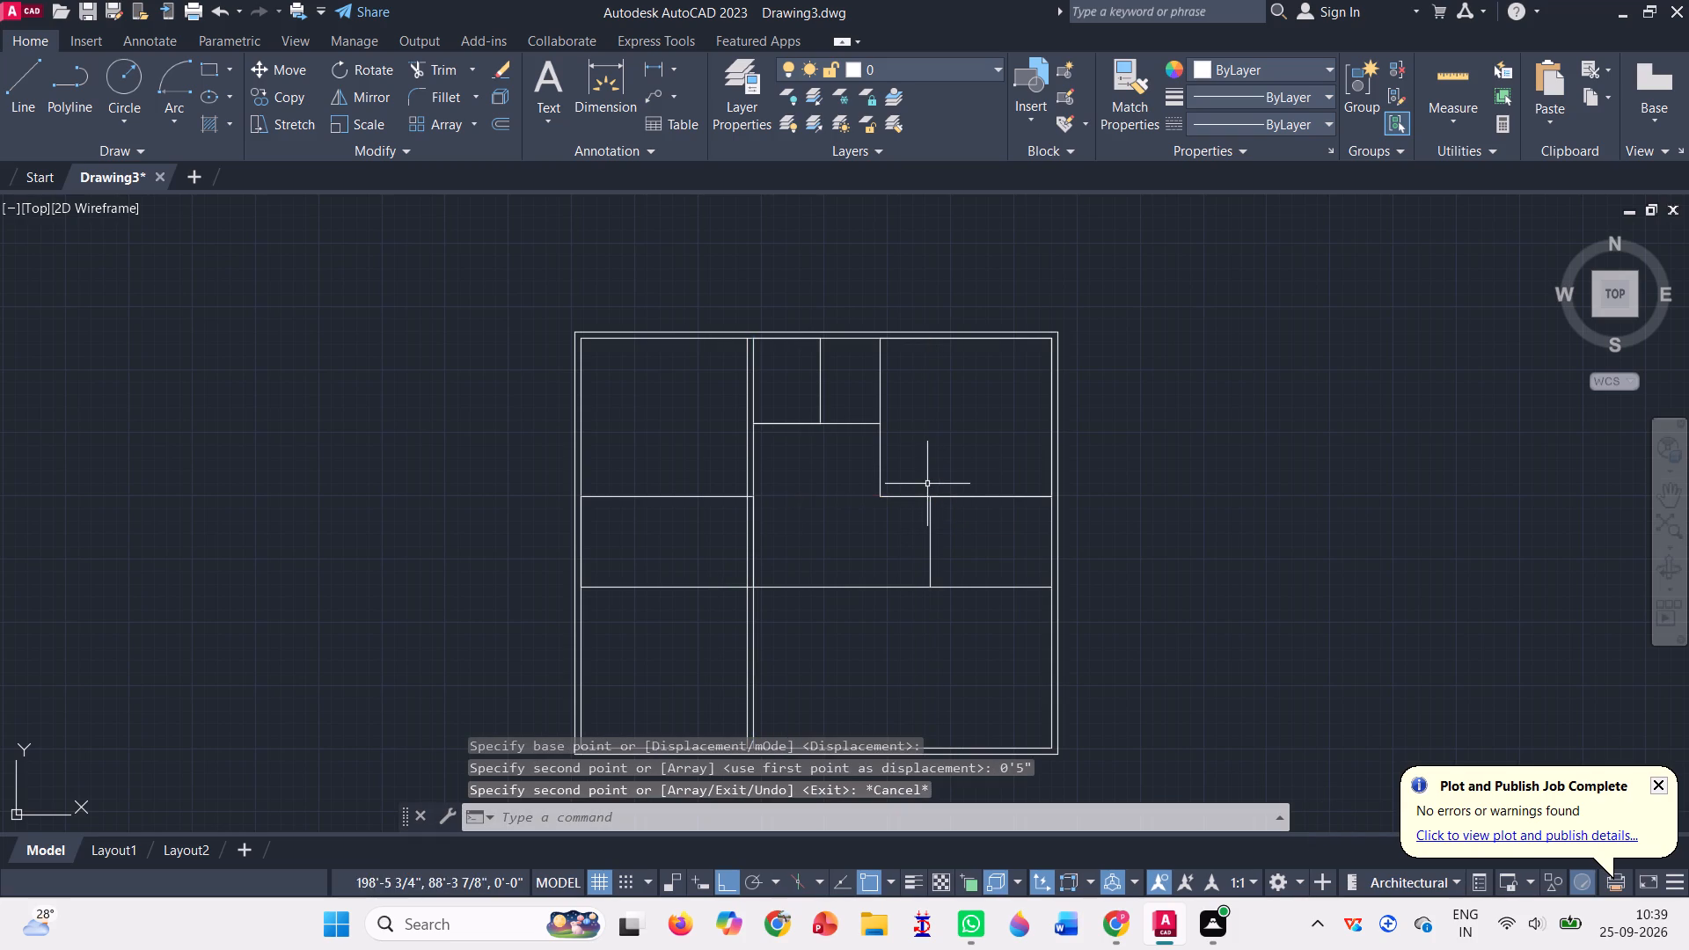
Copy the vertical partition between the two small northern rooms 0'5" to the west.
{"action": "left_click", "coordinate": [252, 95]}
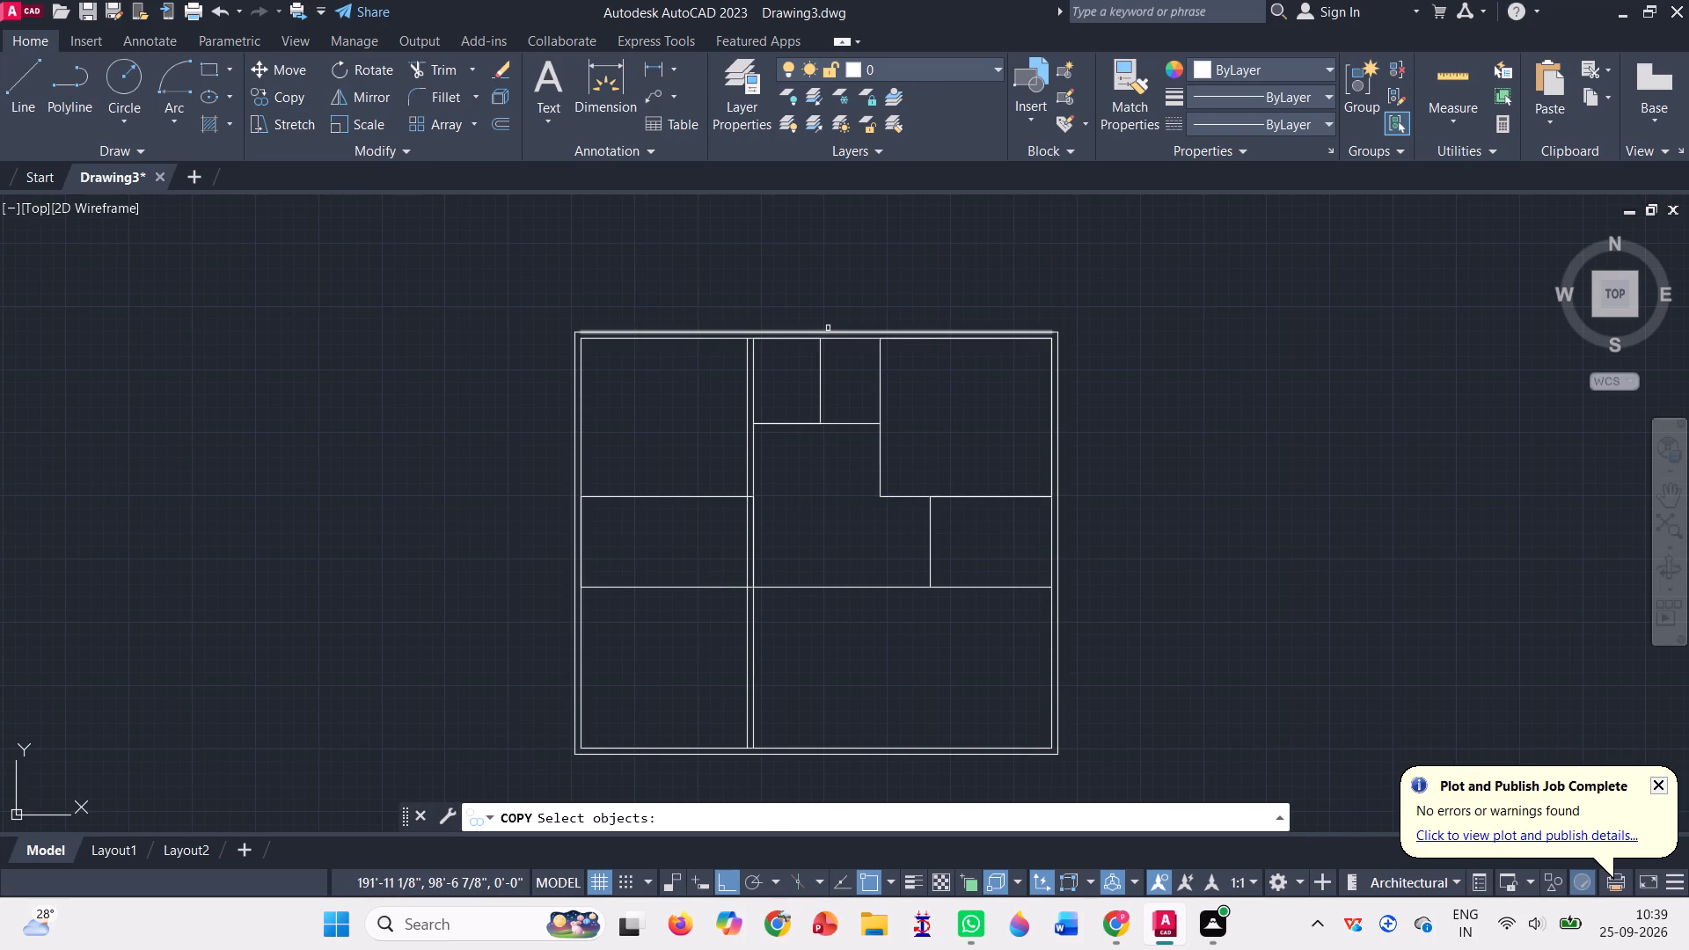
{"action": "scroll", "coordinate": [834, 370], "scroll_direction": "up", "scroll_amount": 3}
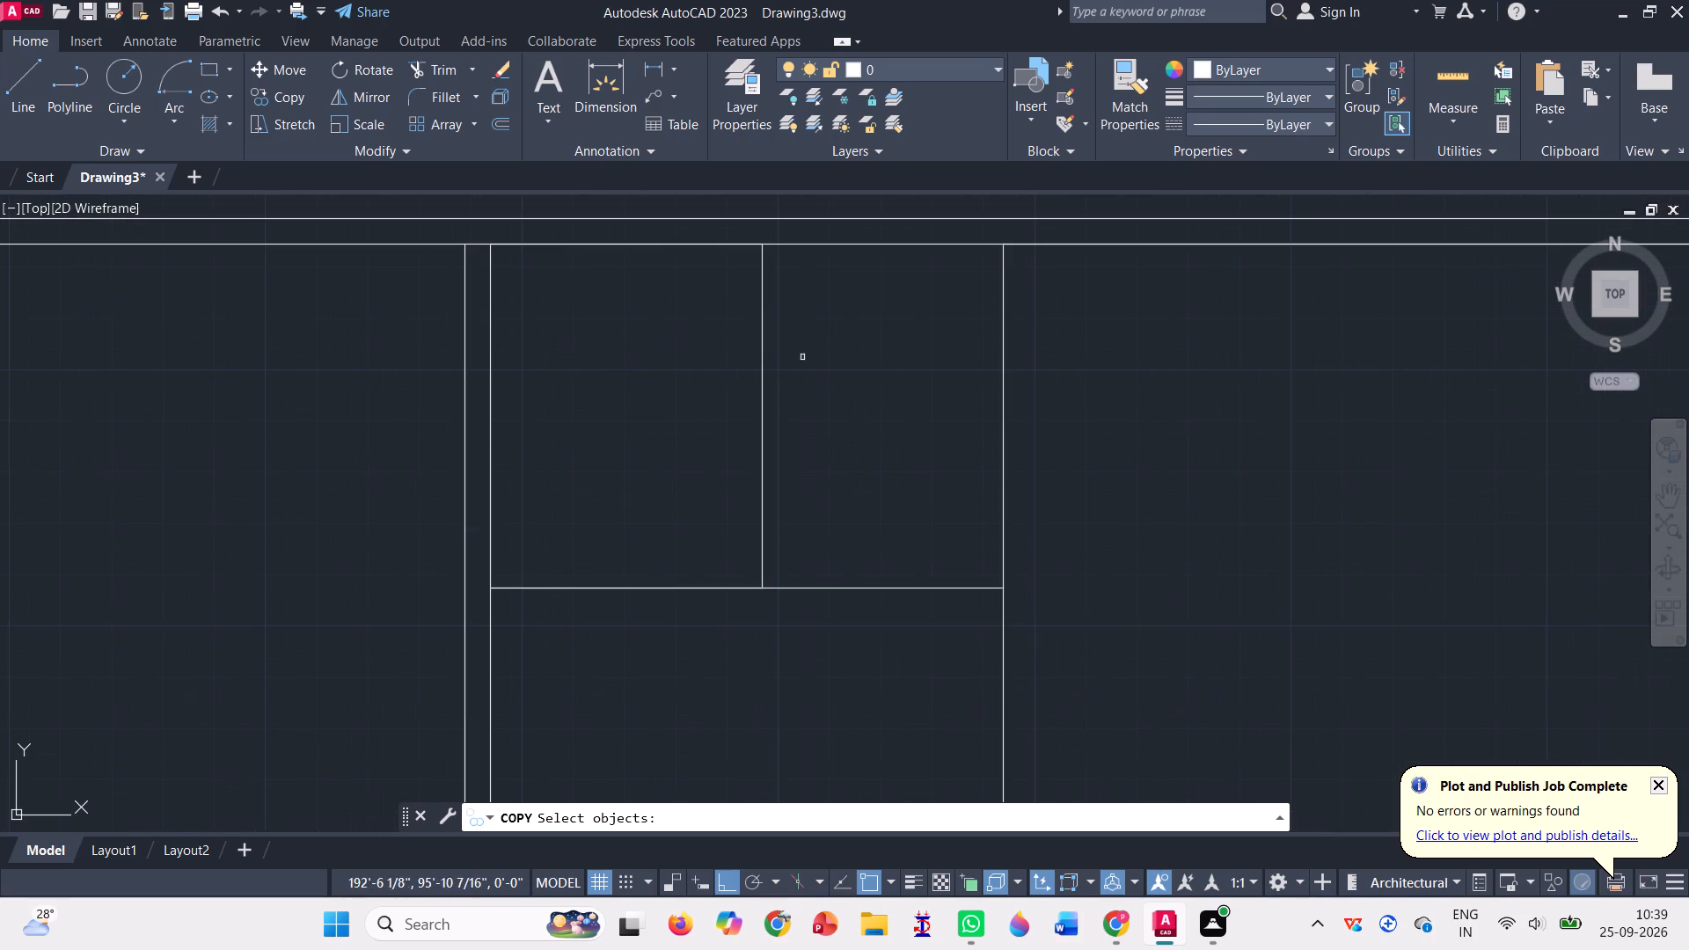
{"action": "left_click", "coordinate": [762, 364]}
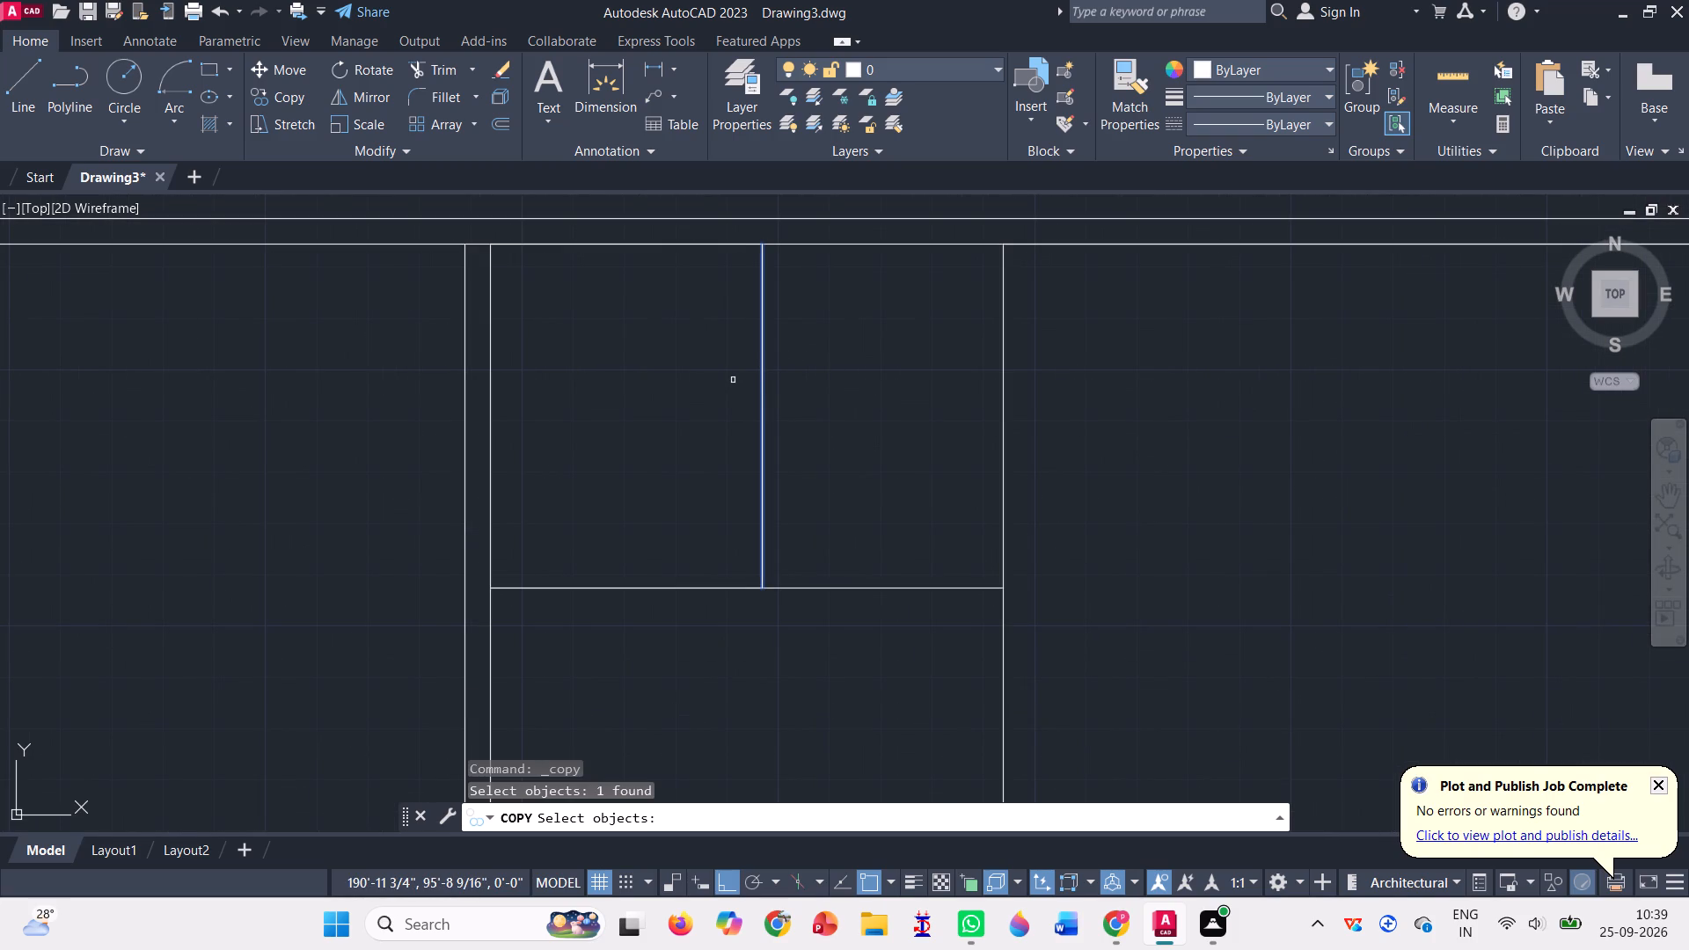
{"action": "key", "text": "Return"}
{"action": "left_click", "coordinate": [760, 371]}
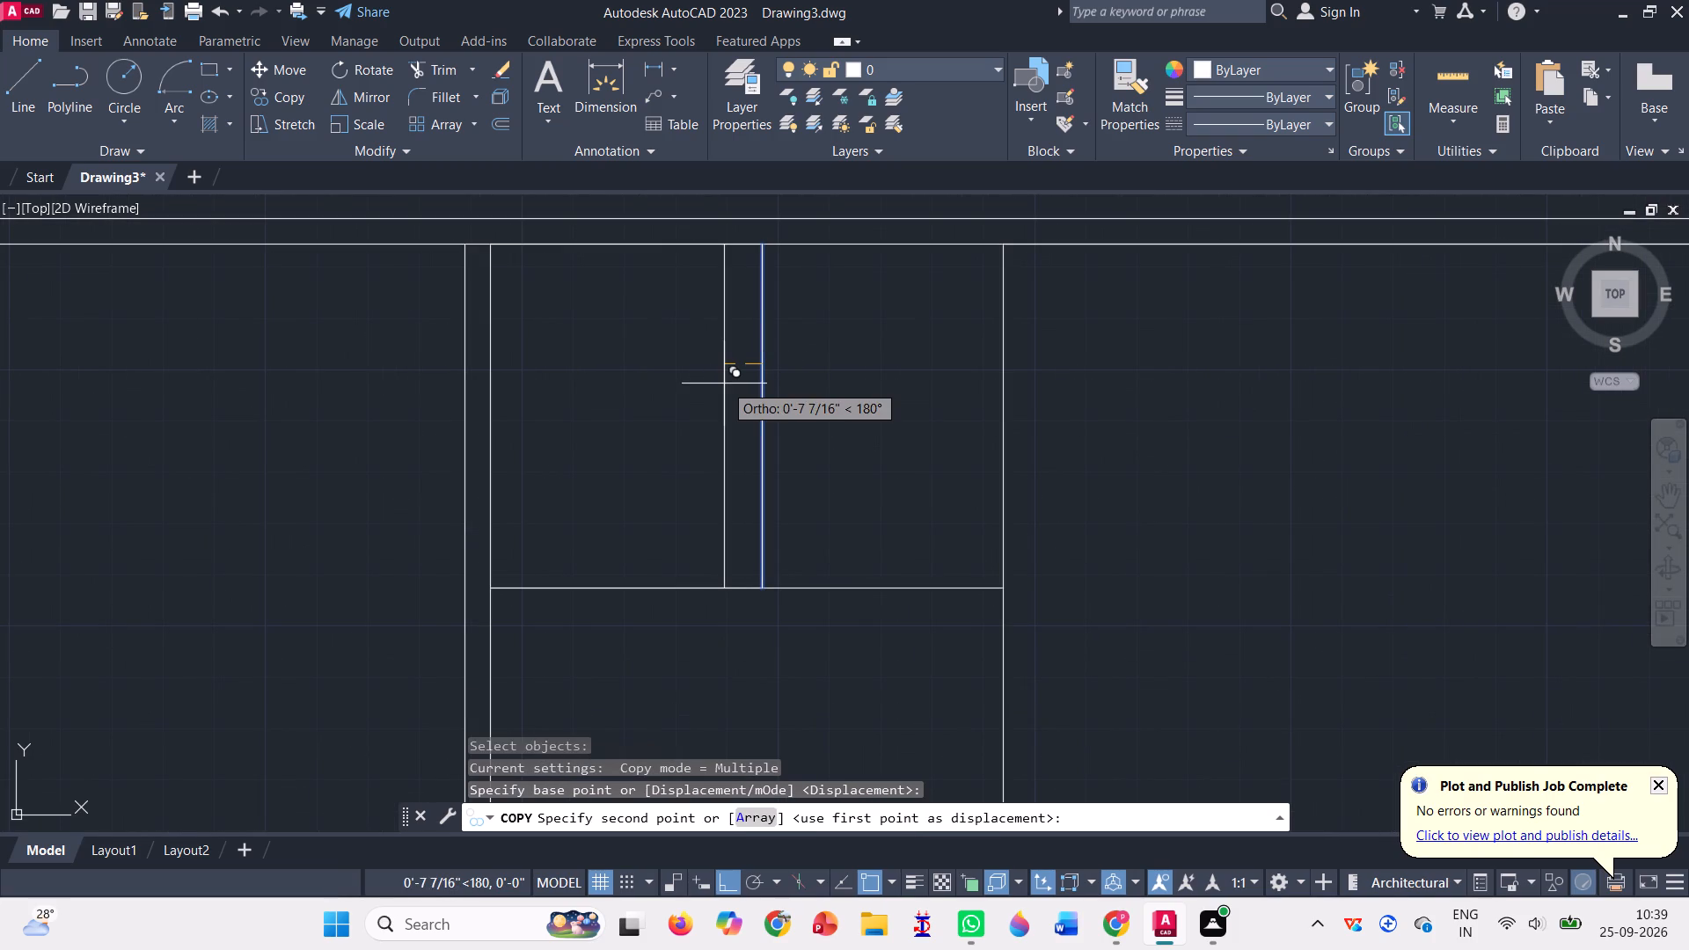
{"action": "type", "text": "0'5"}
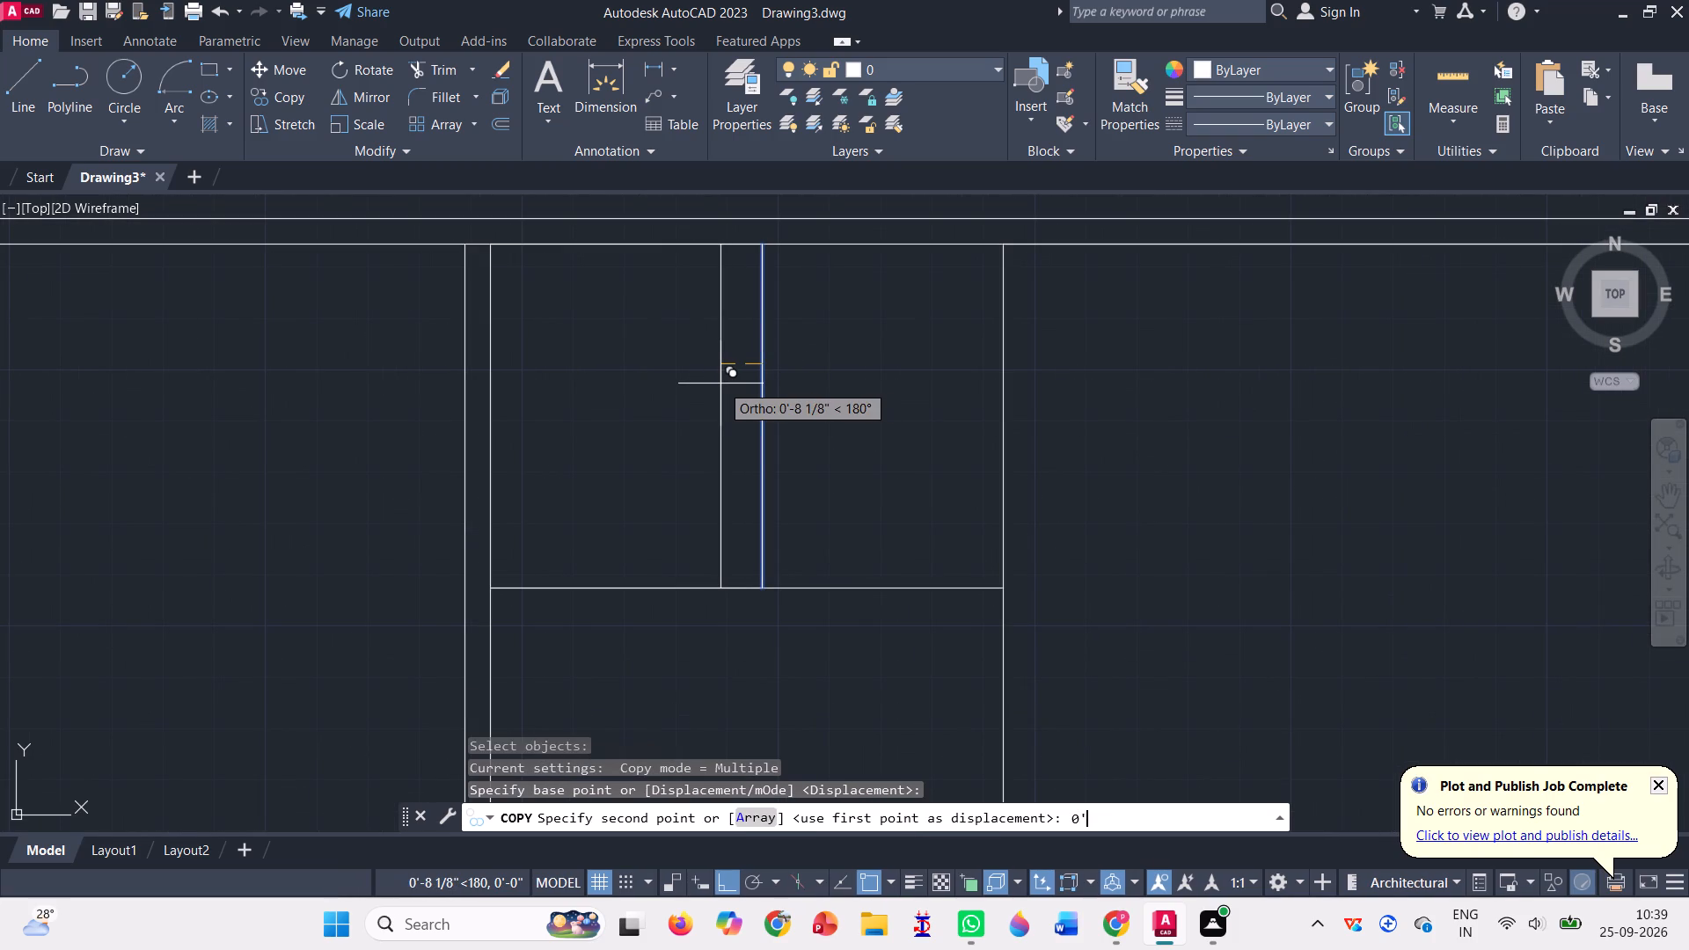
{"action": "key", "text": "shift+quotedbl"}
{"action": "key", "text": "Return"}
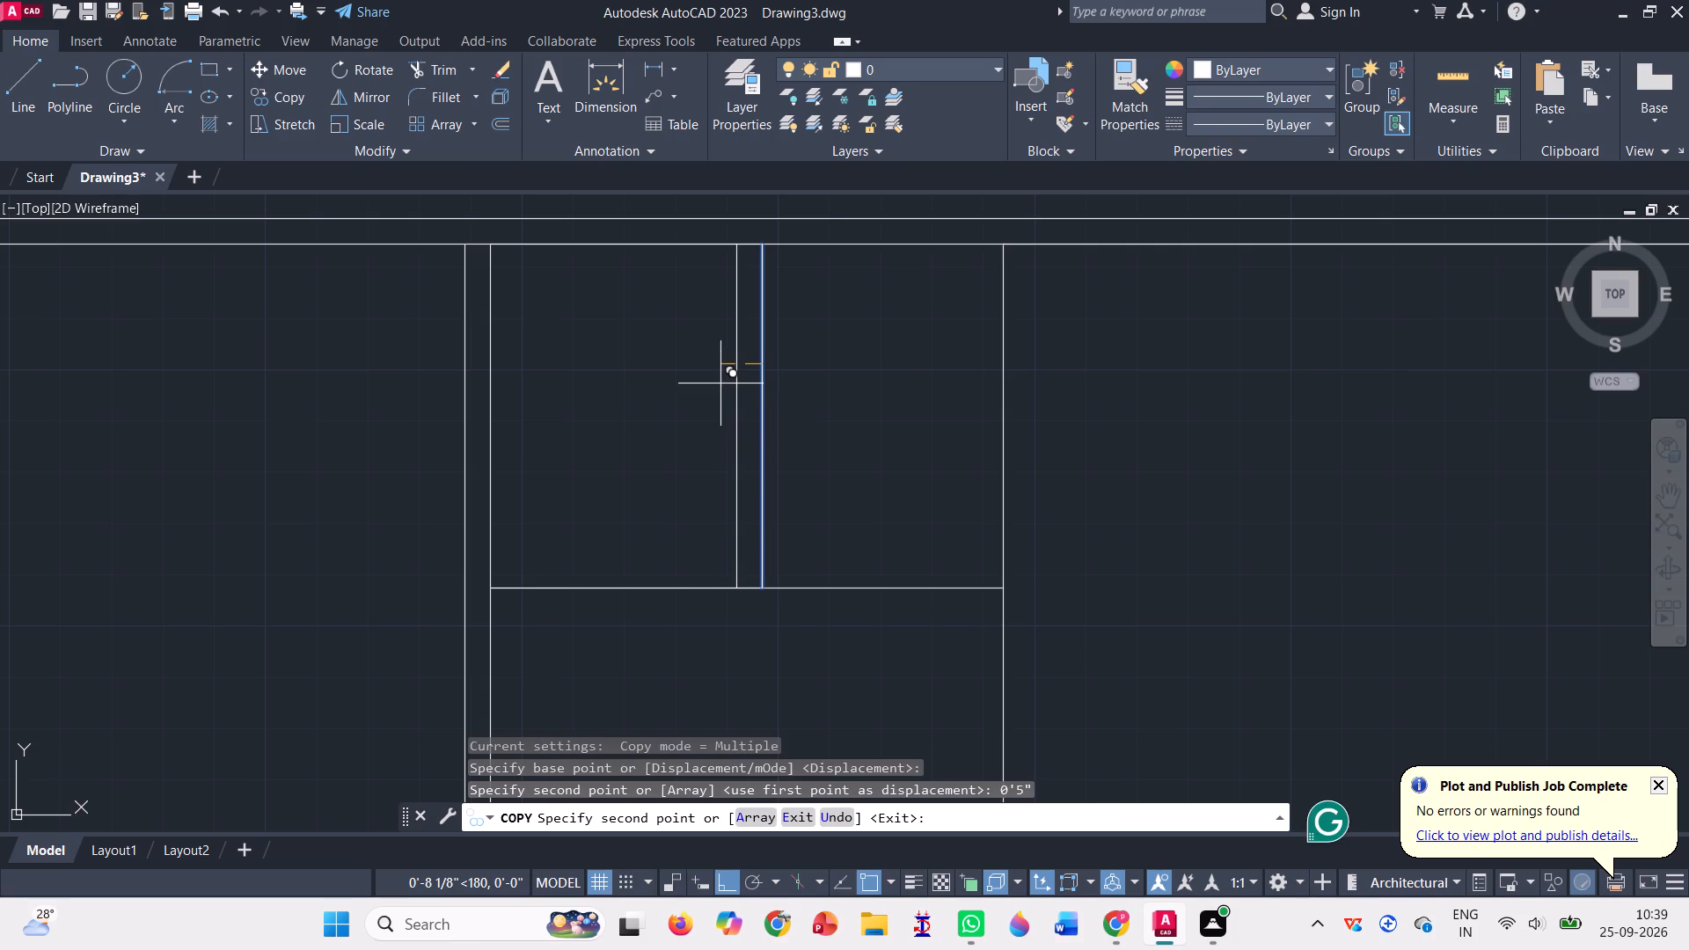
{"action": "scroll", "coordinate": [718, 381], "scroll_direction": "down", "scroll_amount": 5}
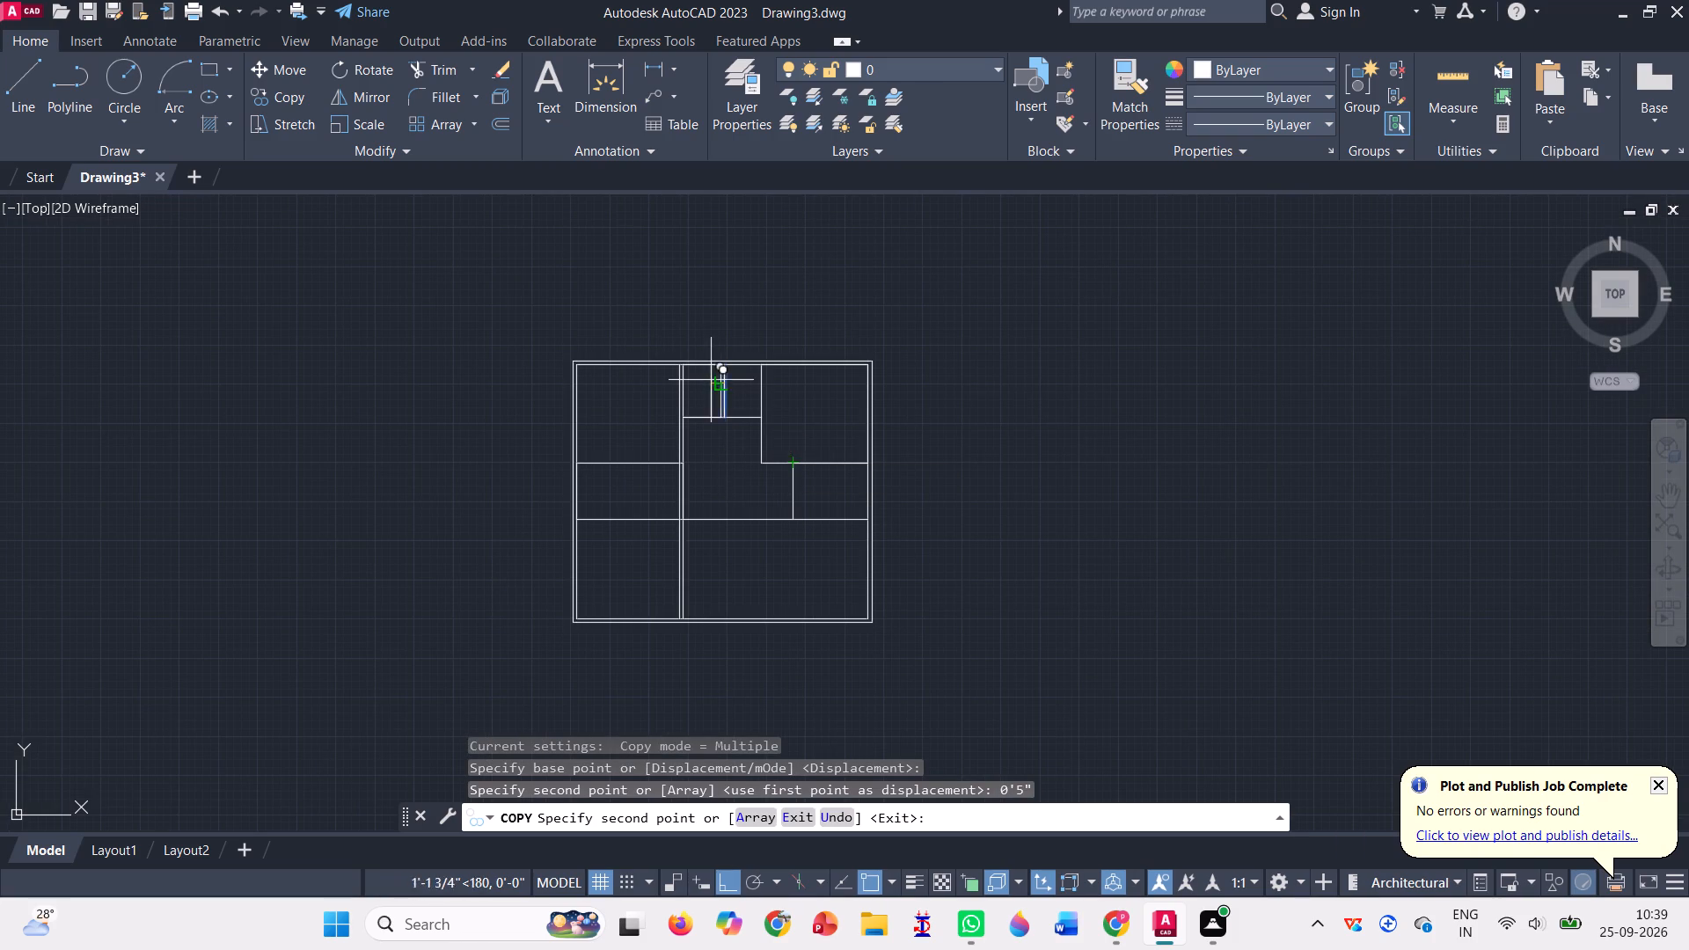
{"action": "key", "text": "Escape"}
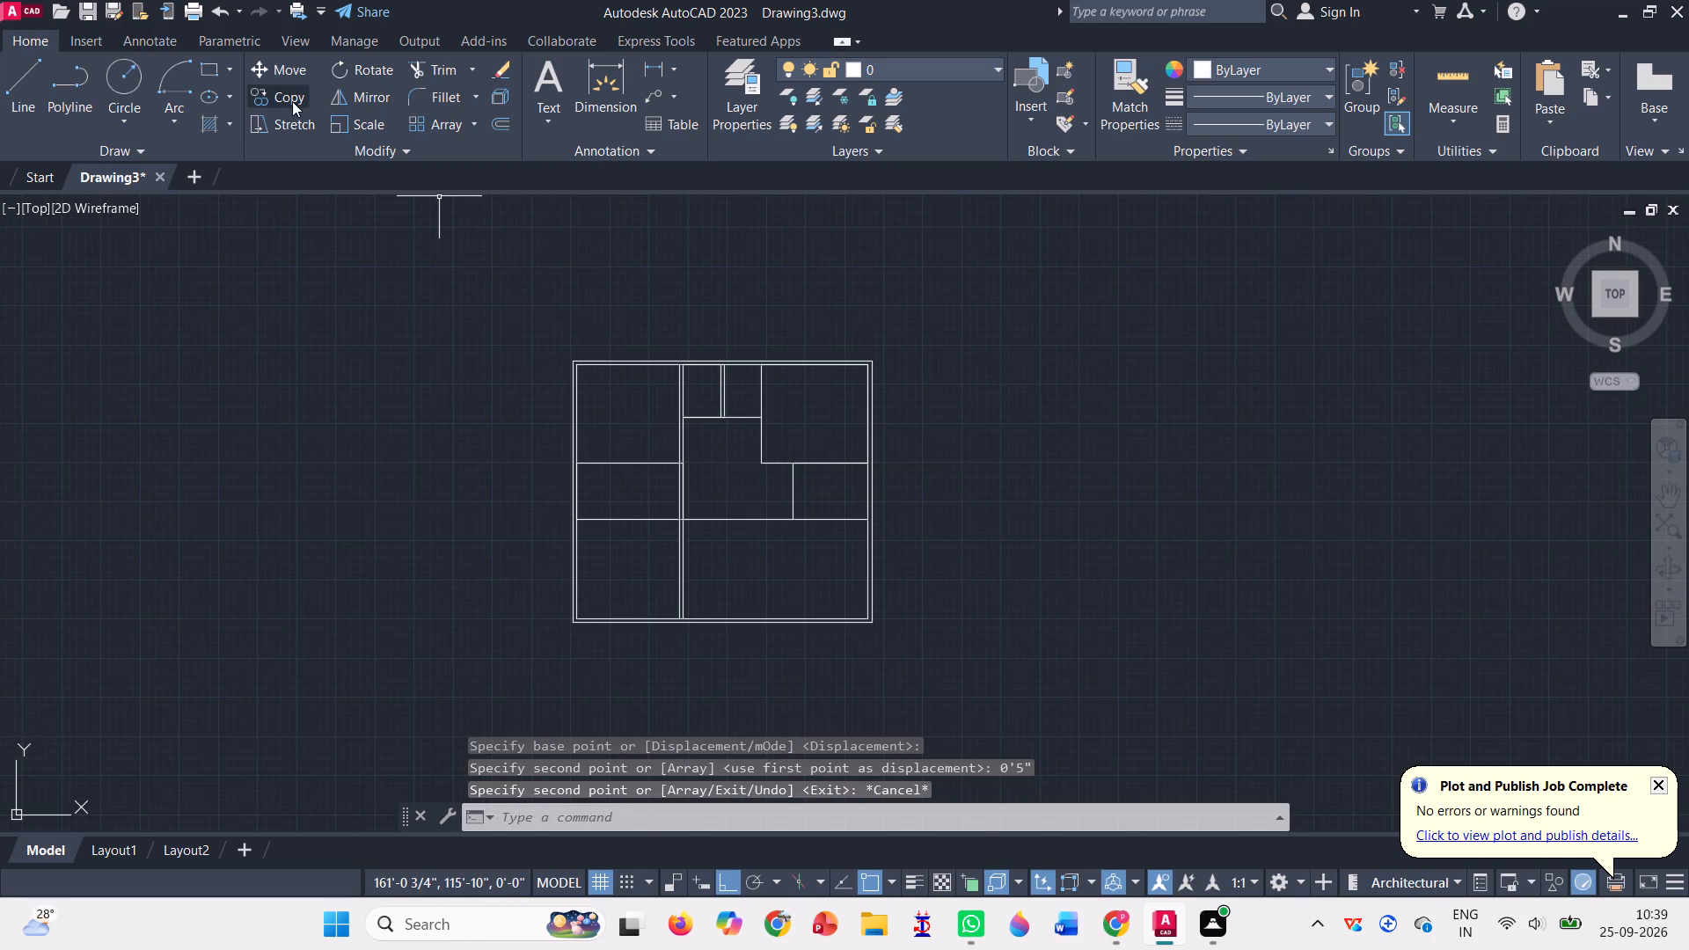
Copy the upper segment of the northeast room's west partition 0'5" to the west.
{"action": "left_click", "coordinate": [292, 101]}
{"action": "scroll", "coordinate": [780, 391], "scroll_direction": "up", "scroll_amount": 1}
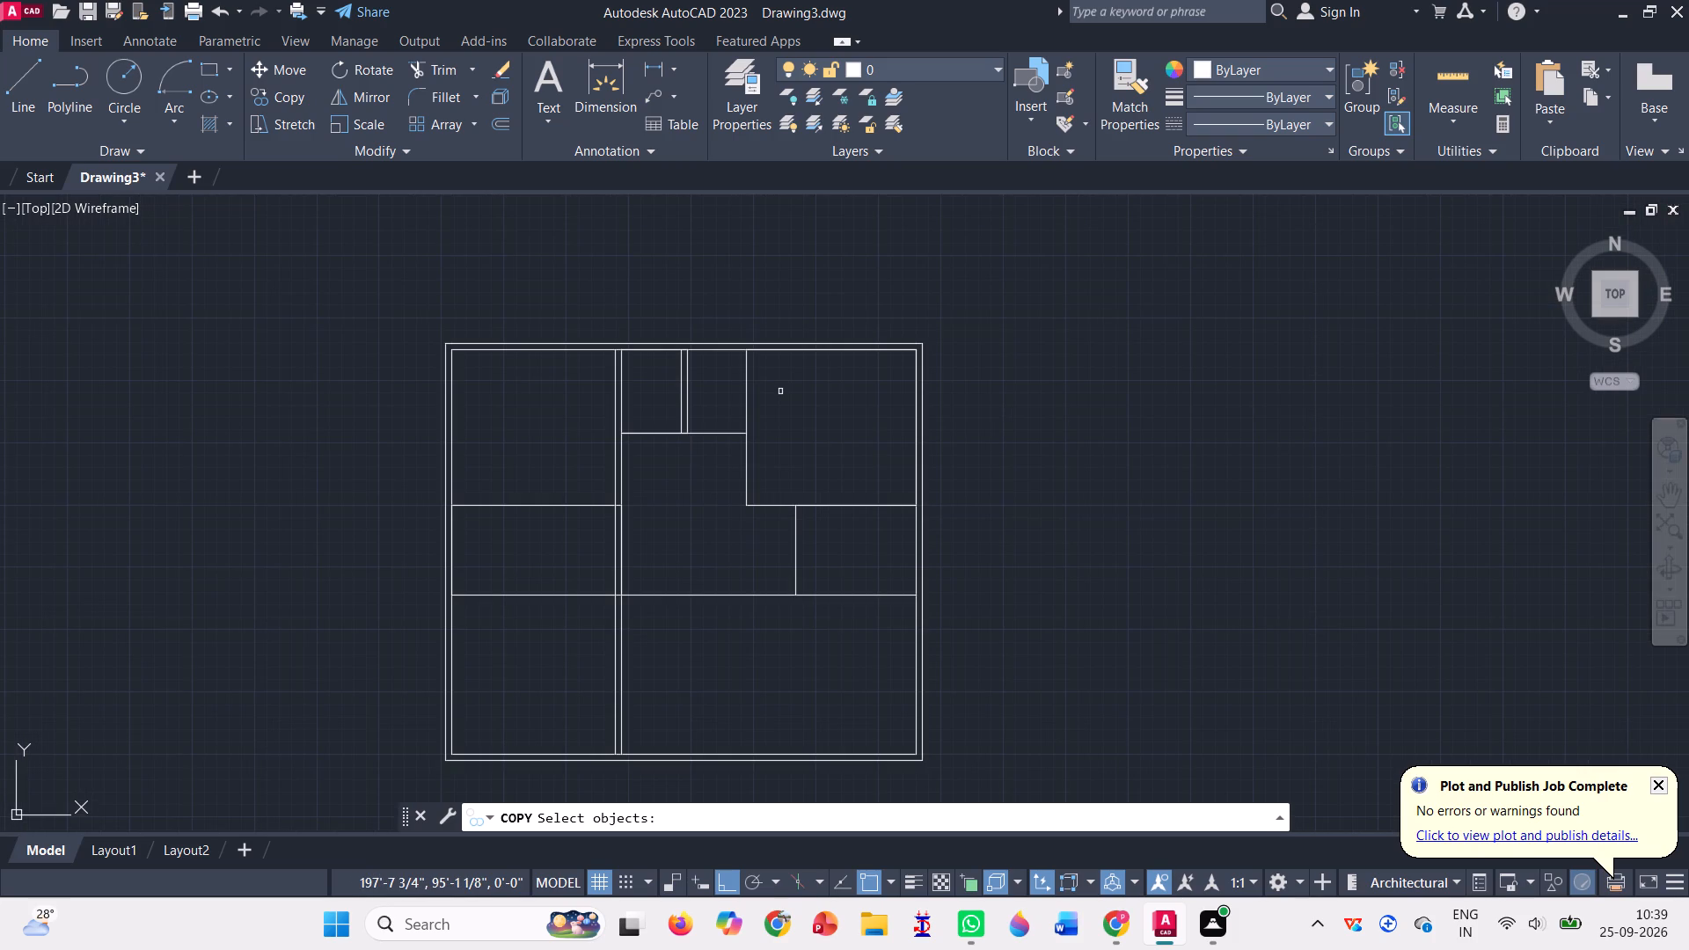
{"action": "left_click", "coordinate": [746, 397]}
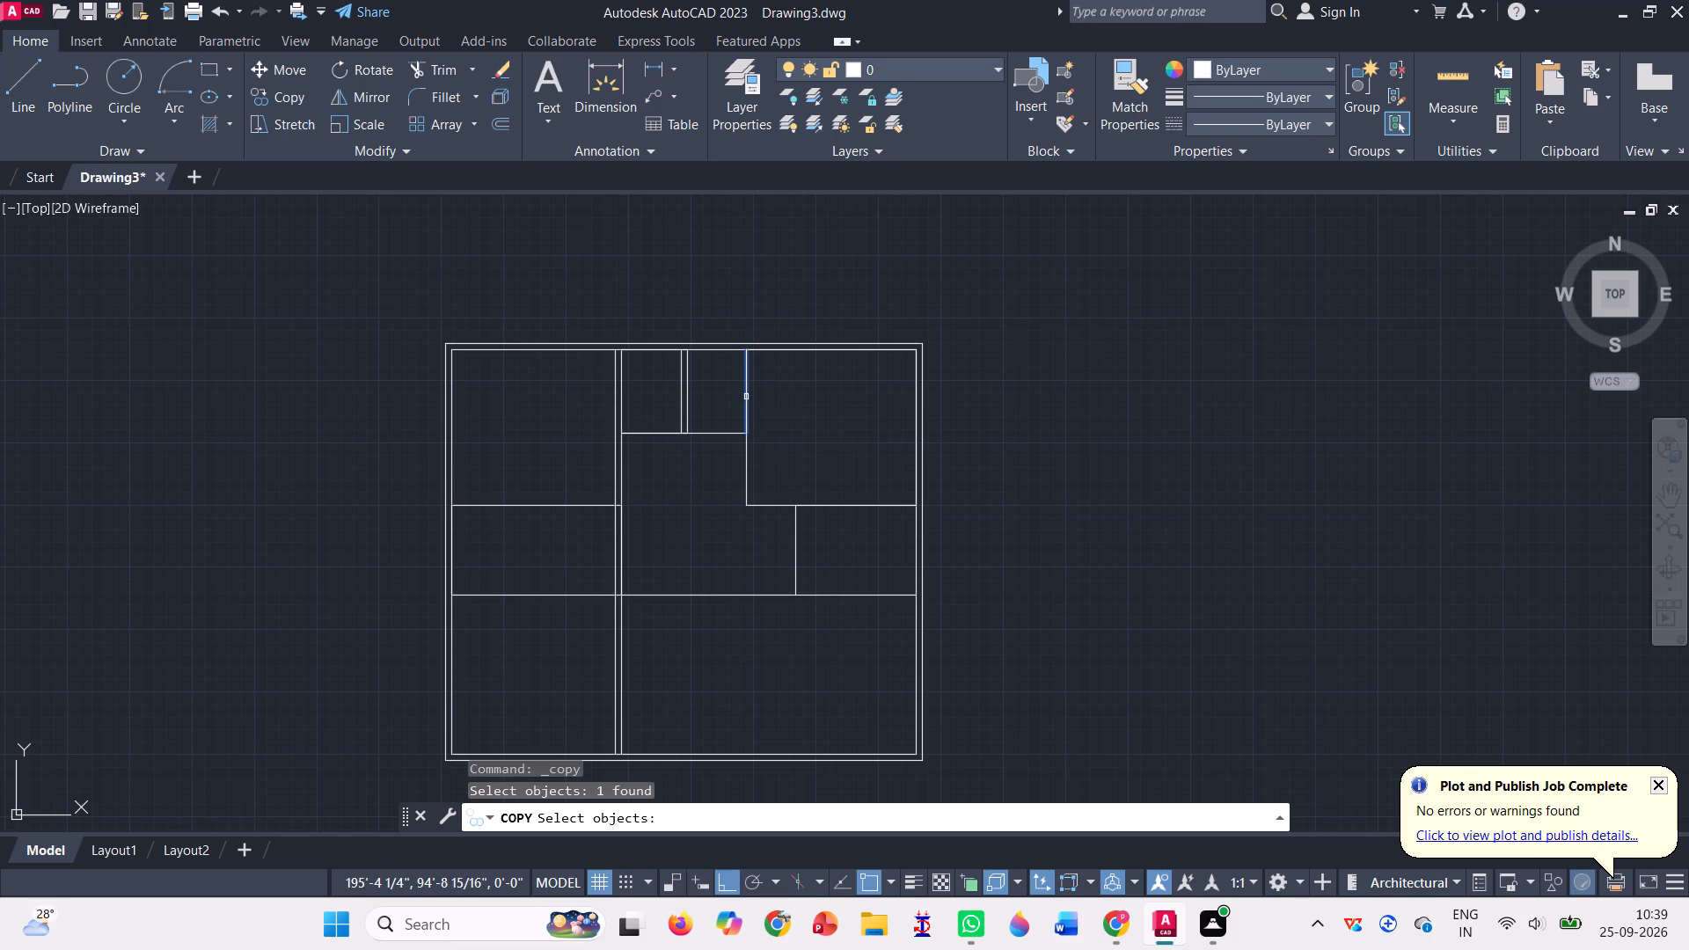
{"action": "key", "text": "Return"}
{"action": "left_click", "coordinate": [746, 397]}
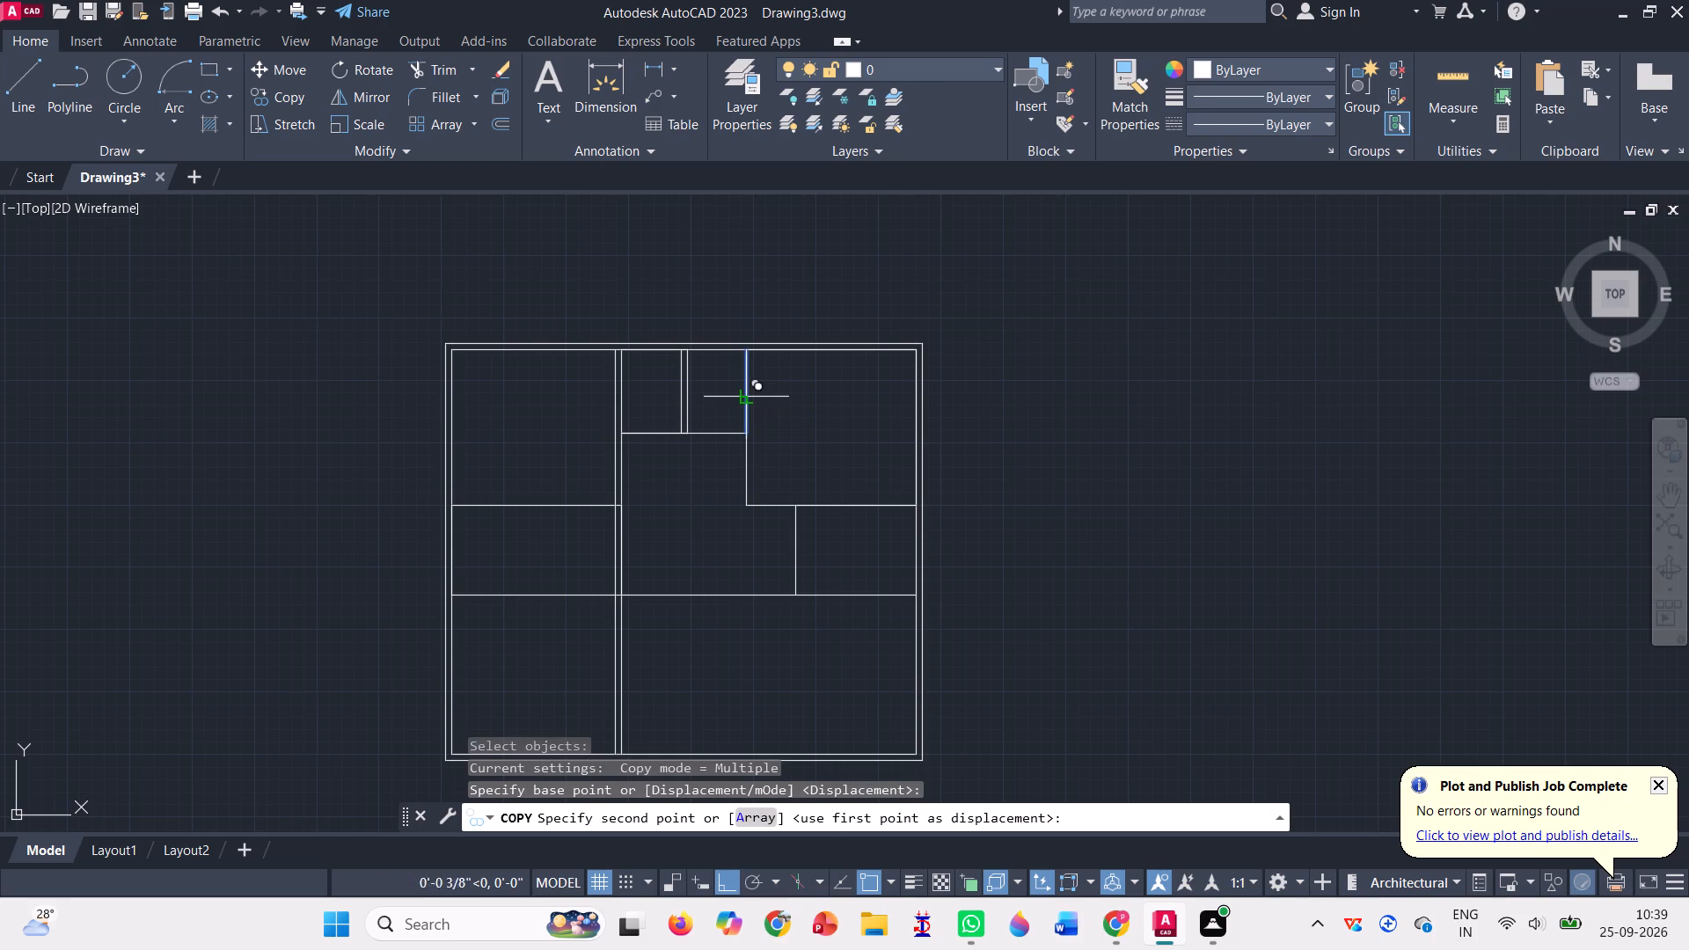
{"action": "type", "text": "0'5\""}
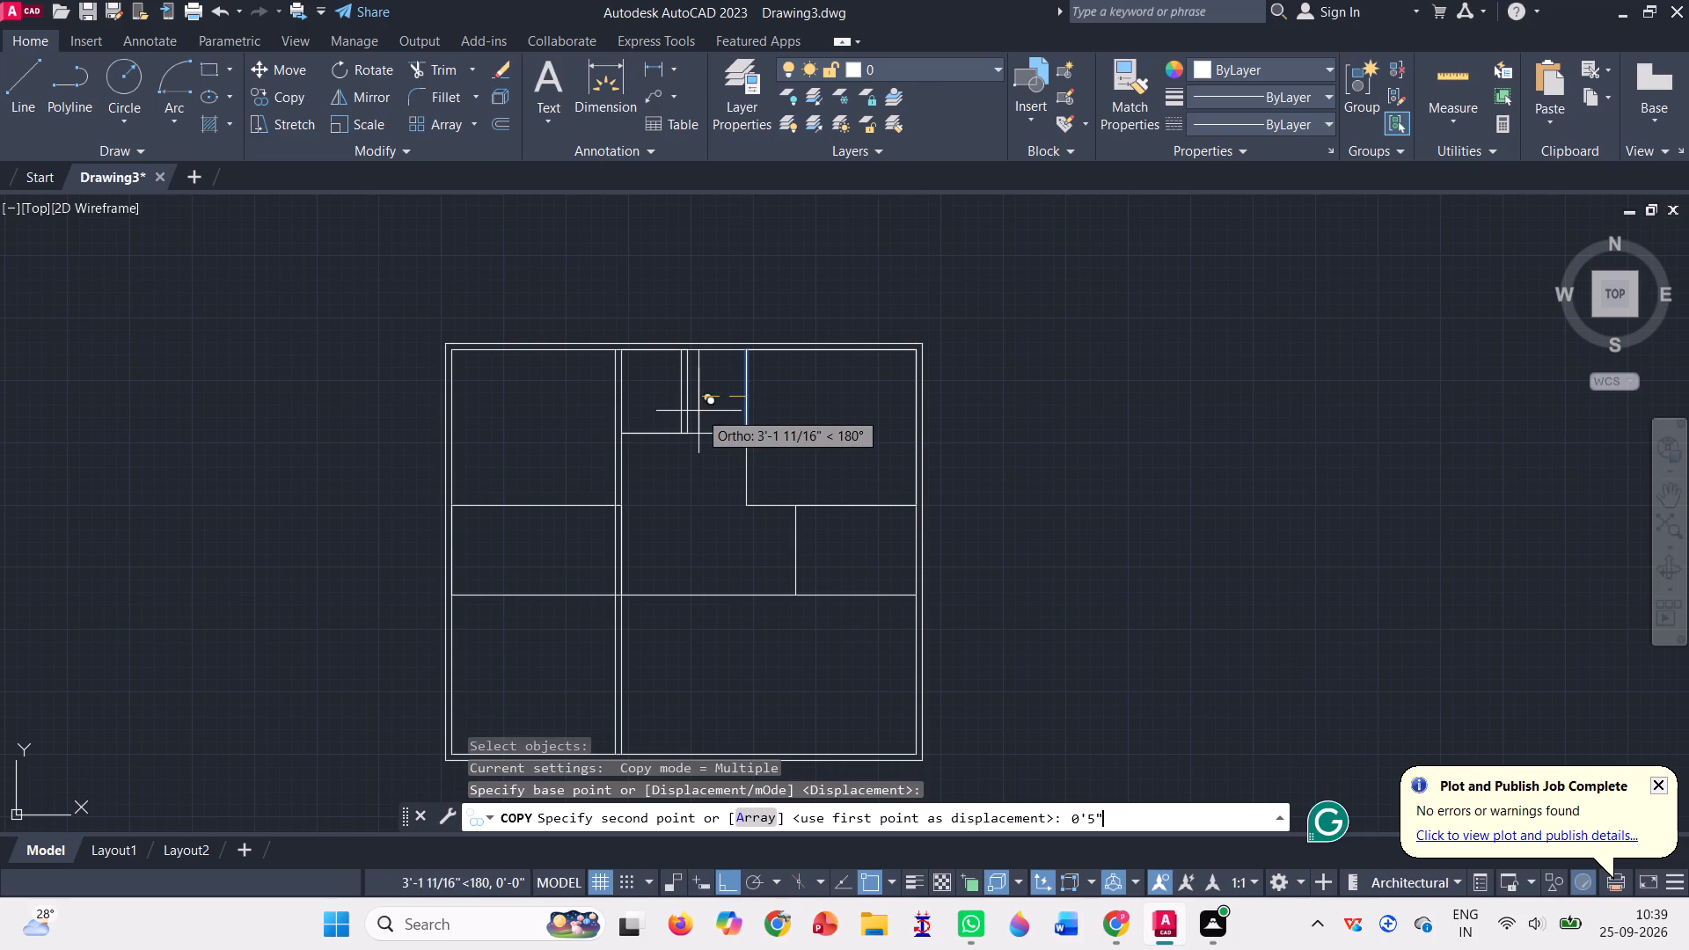
{"action": "key", "text": "Return"}
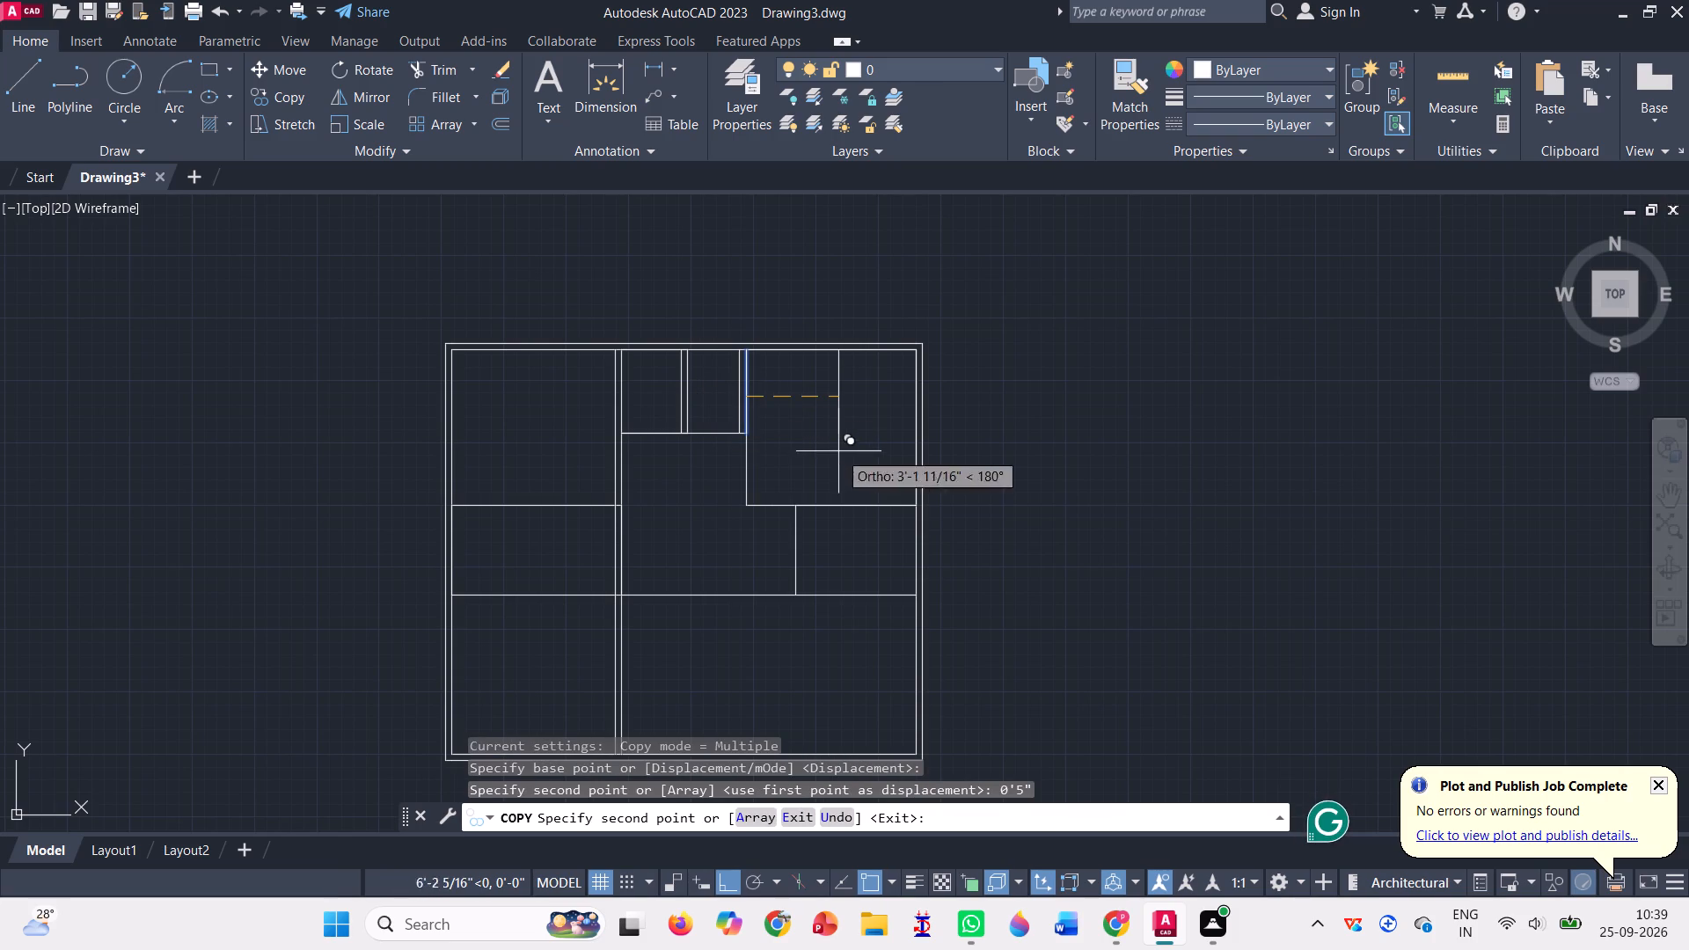
{"action": "key", "text": "Escape"}
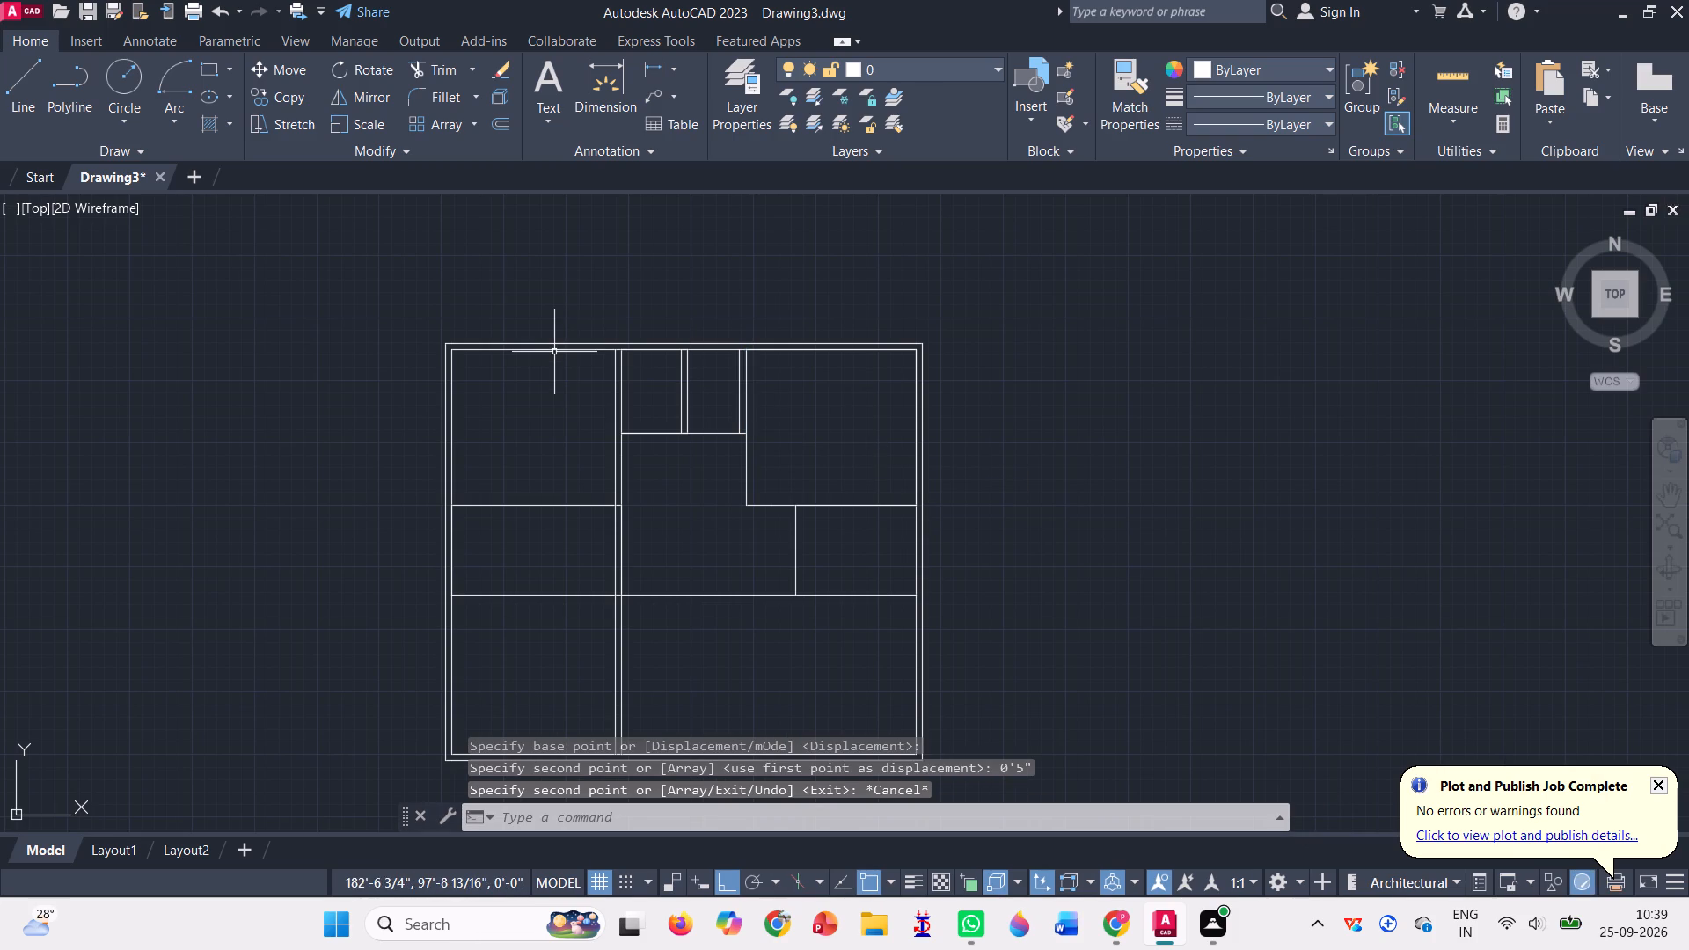
Copy the horizontal partition segments below the two small northern rooms 0'5" to the south.
{"action": "left_click", "coordinate": [284, 91]}
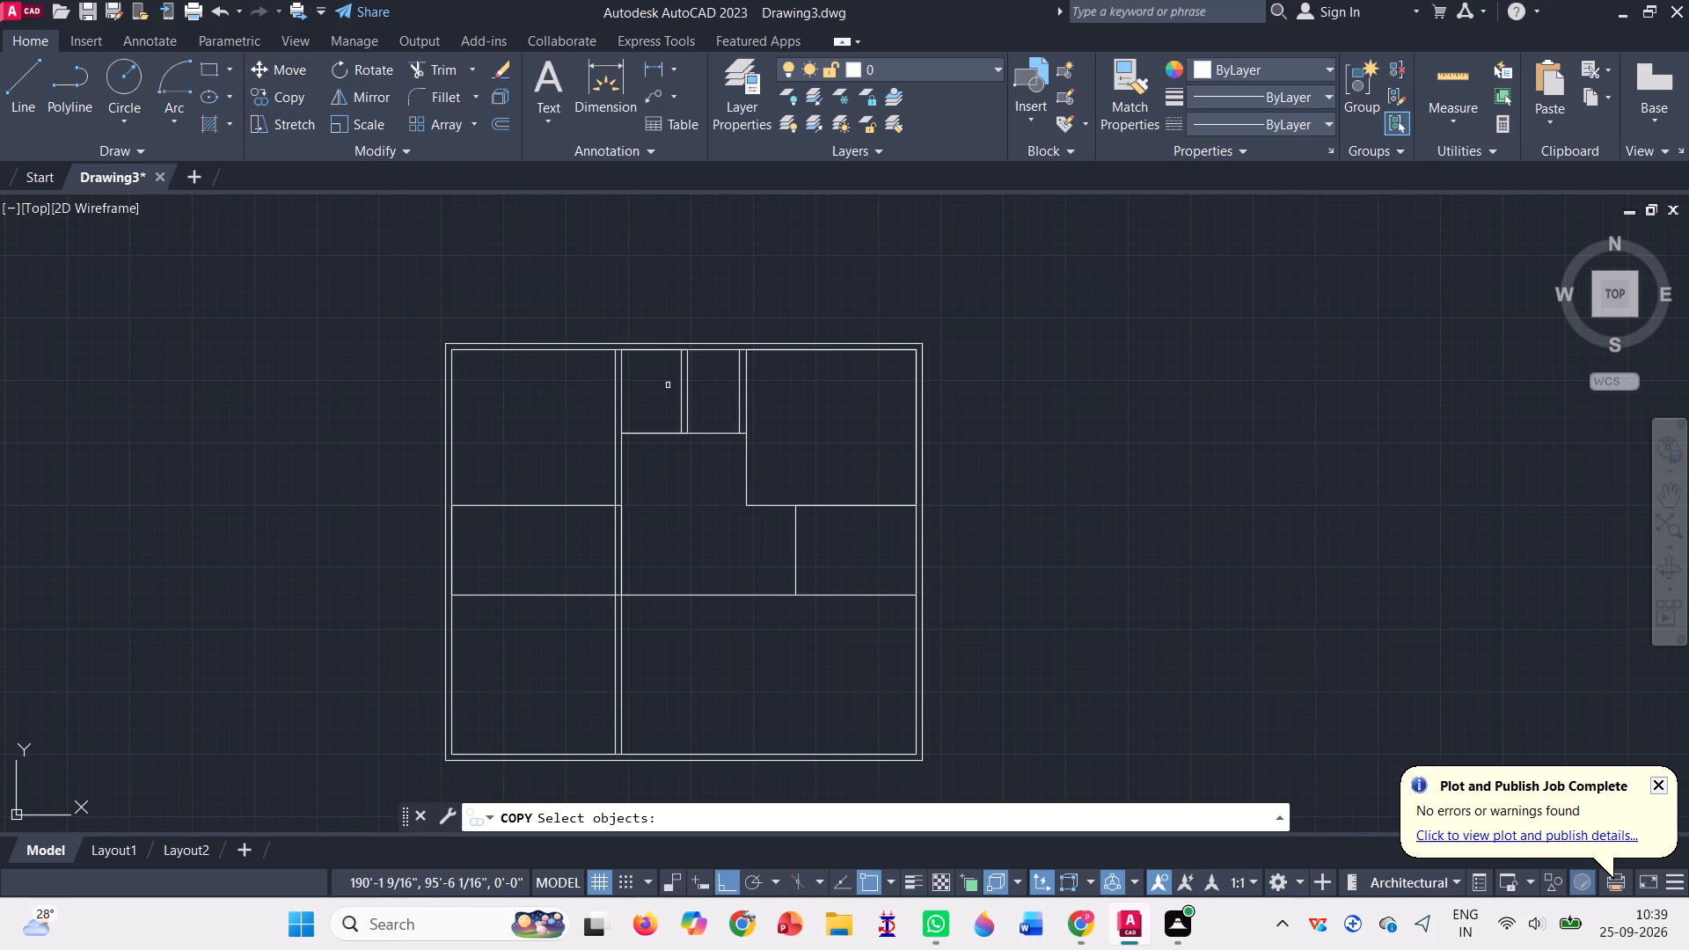
{"action": "scroll", "coordinate": [713, 435], "scroll_direction": "up", "scroll_amount": 2}
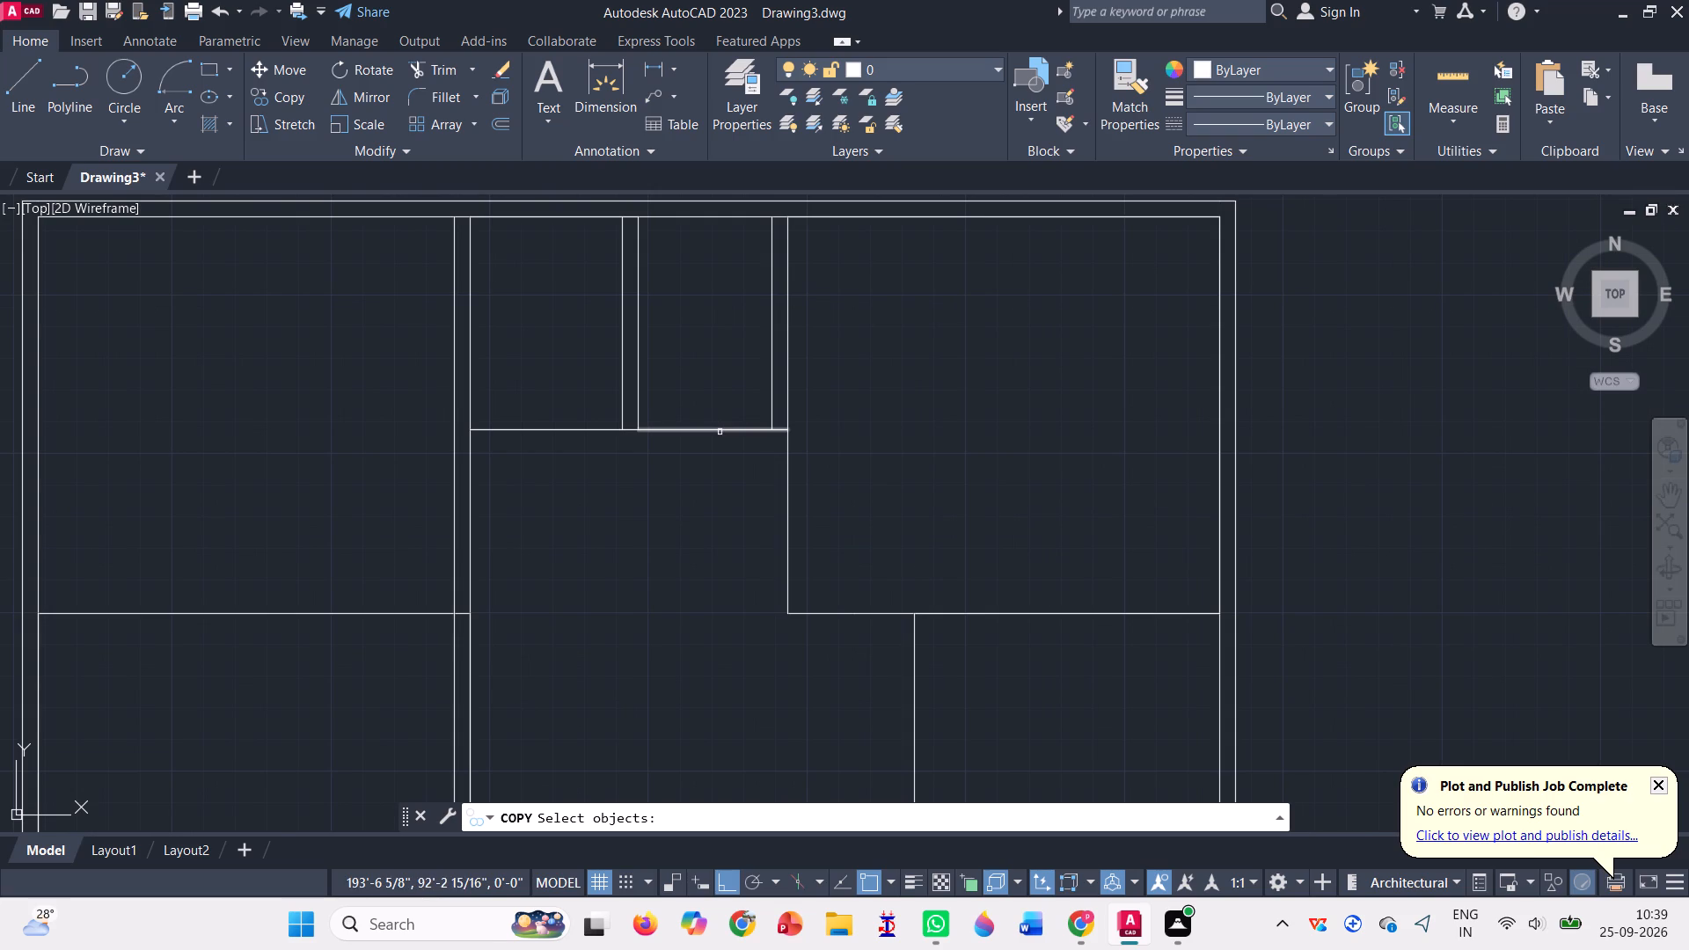
{"action": "left_click", "coordinate": [720, 432]}
{"action": "scroll", "coordinate": [611, 435], "scroll_direction": "up", "scroll_amount": 2}
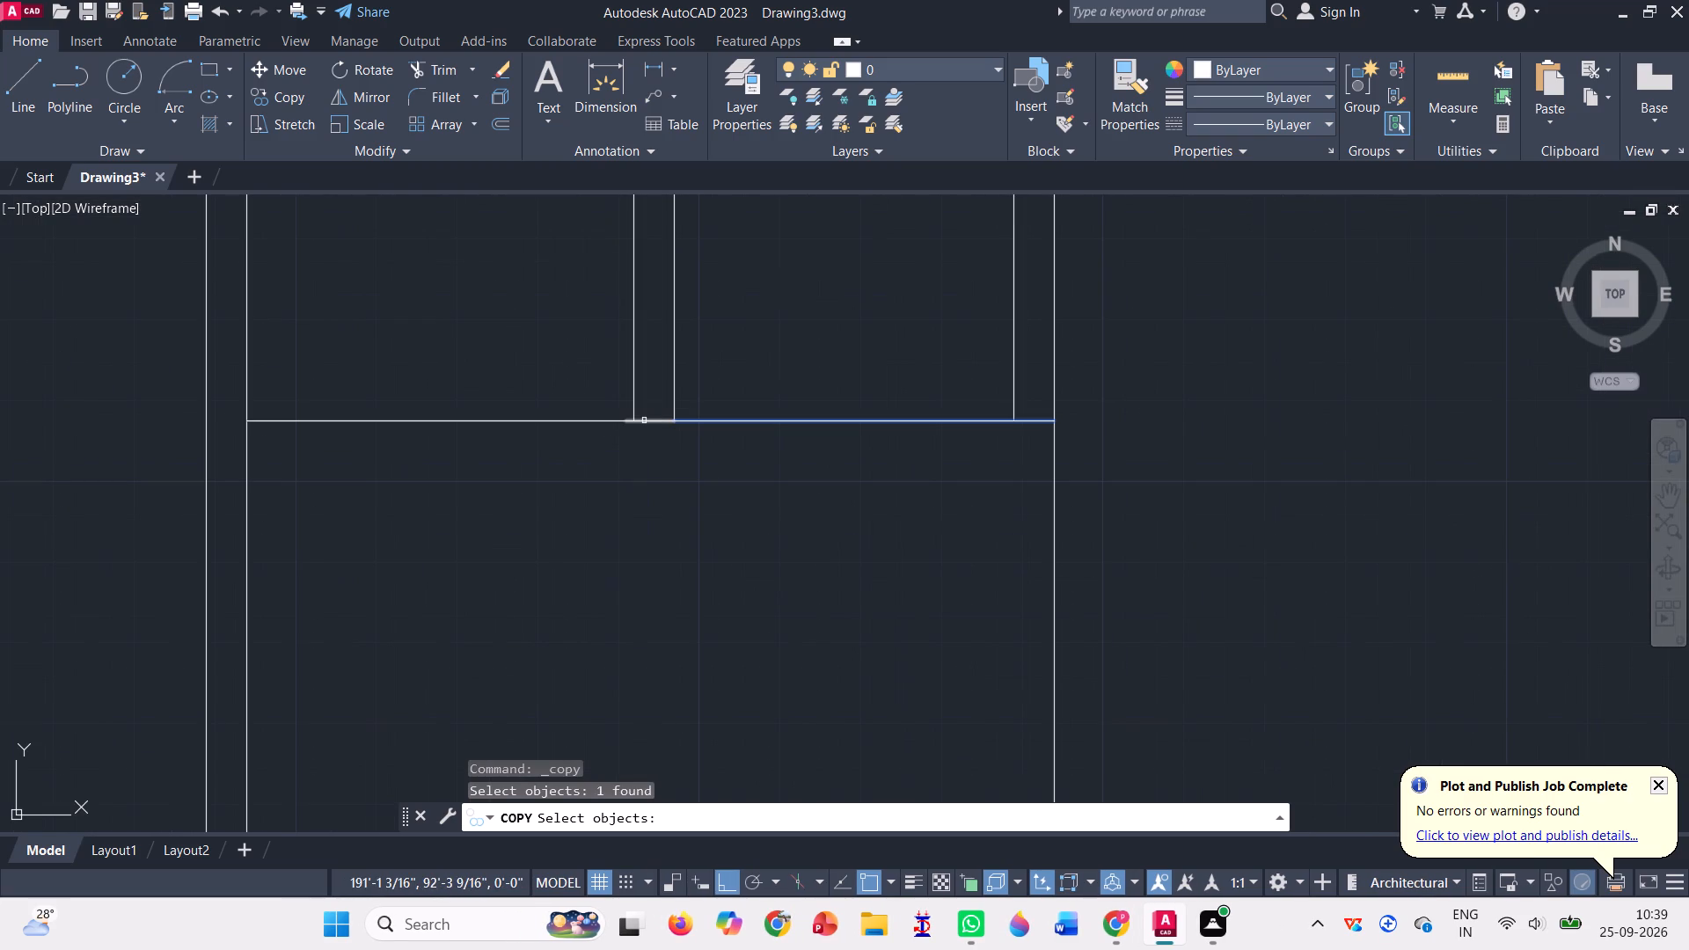
{"action": "left_click", "coordinate": [644, 420]}
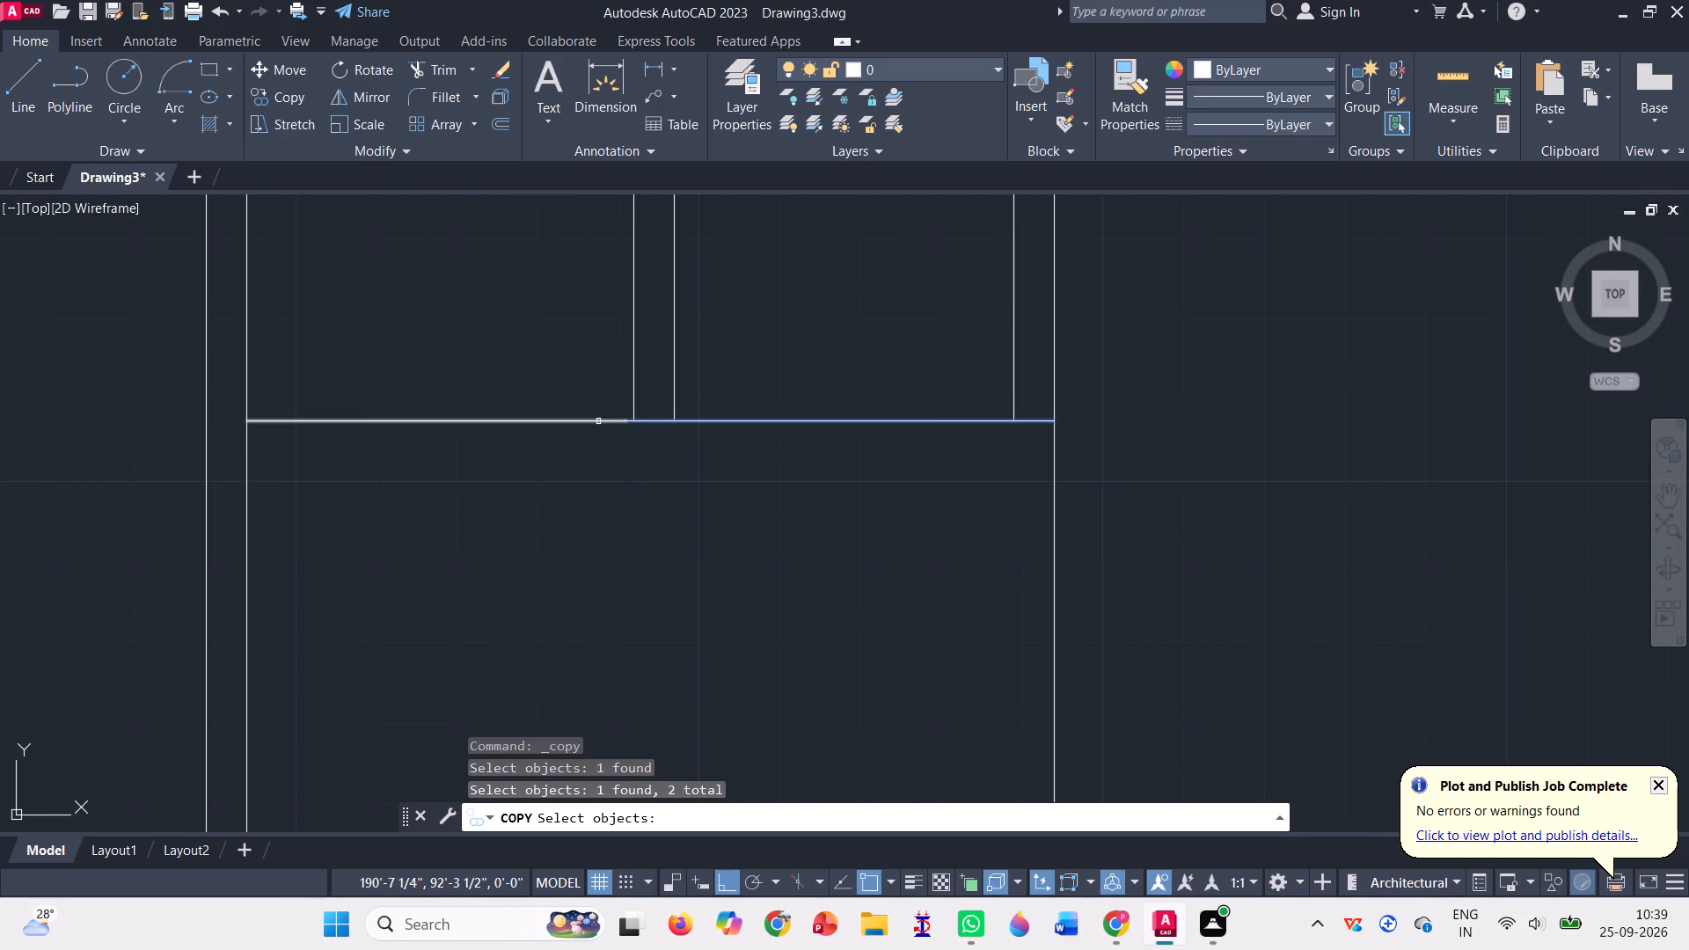
{"action": "left_click", "coordinate": [598, 419]}
{"action": "key", "text": "Return"}
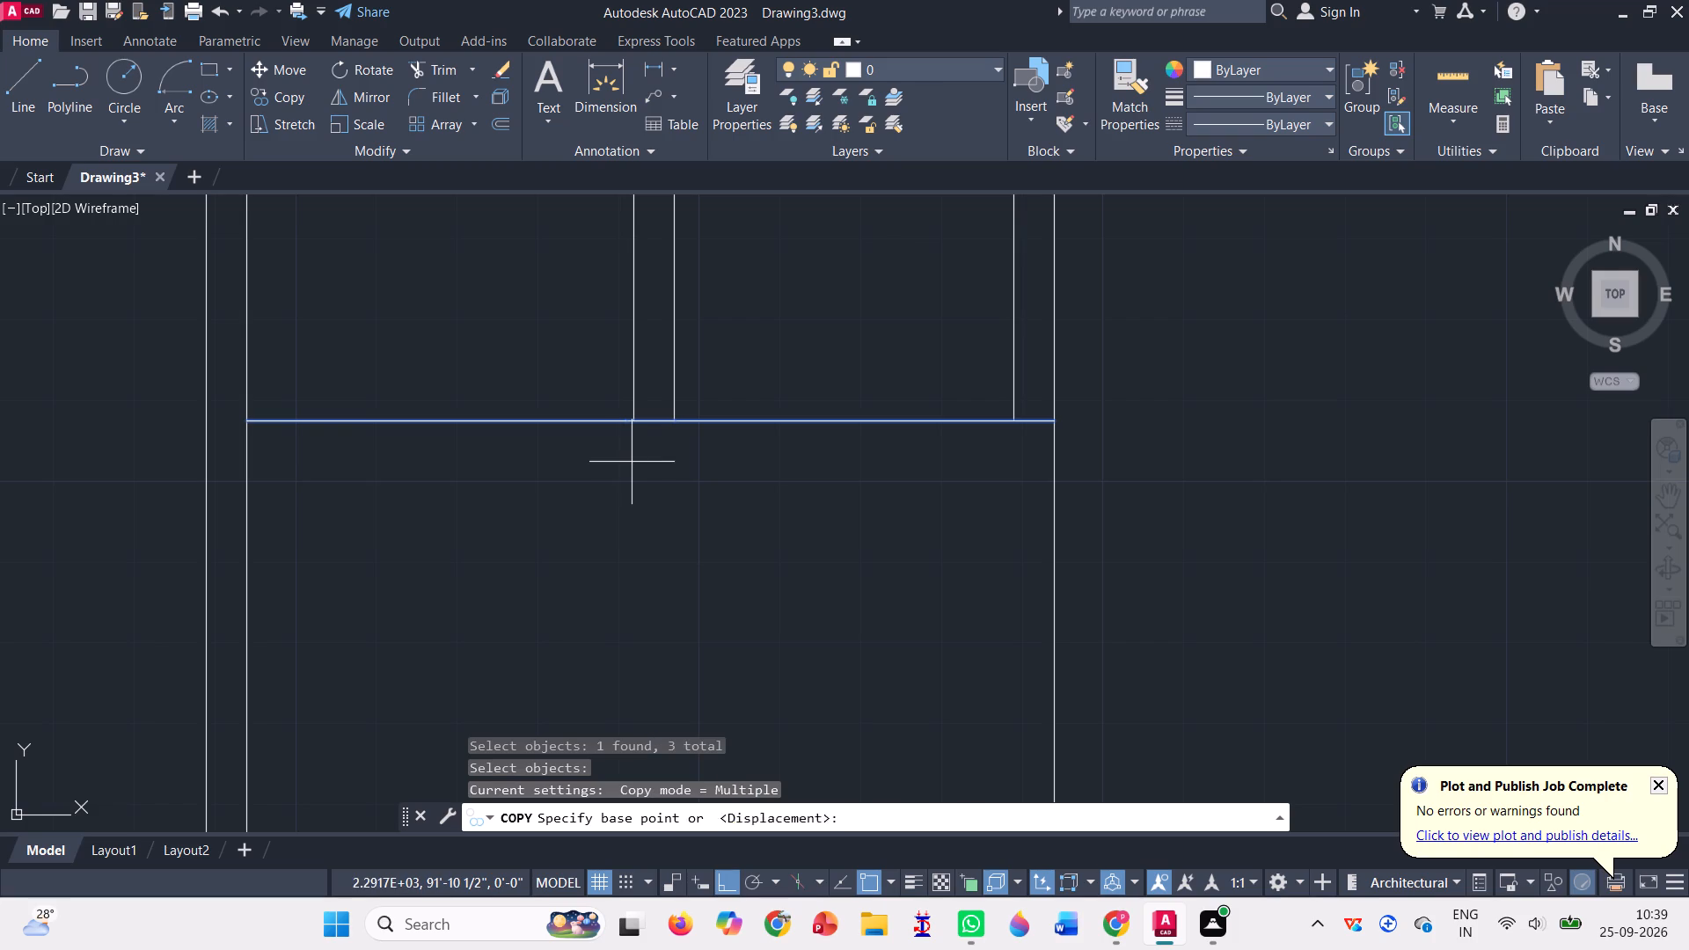
{"action": "left_click", "coordinate": [632, 417]}
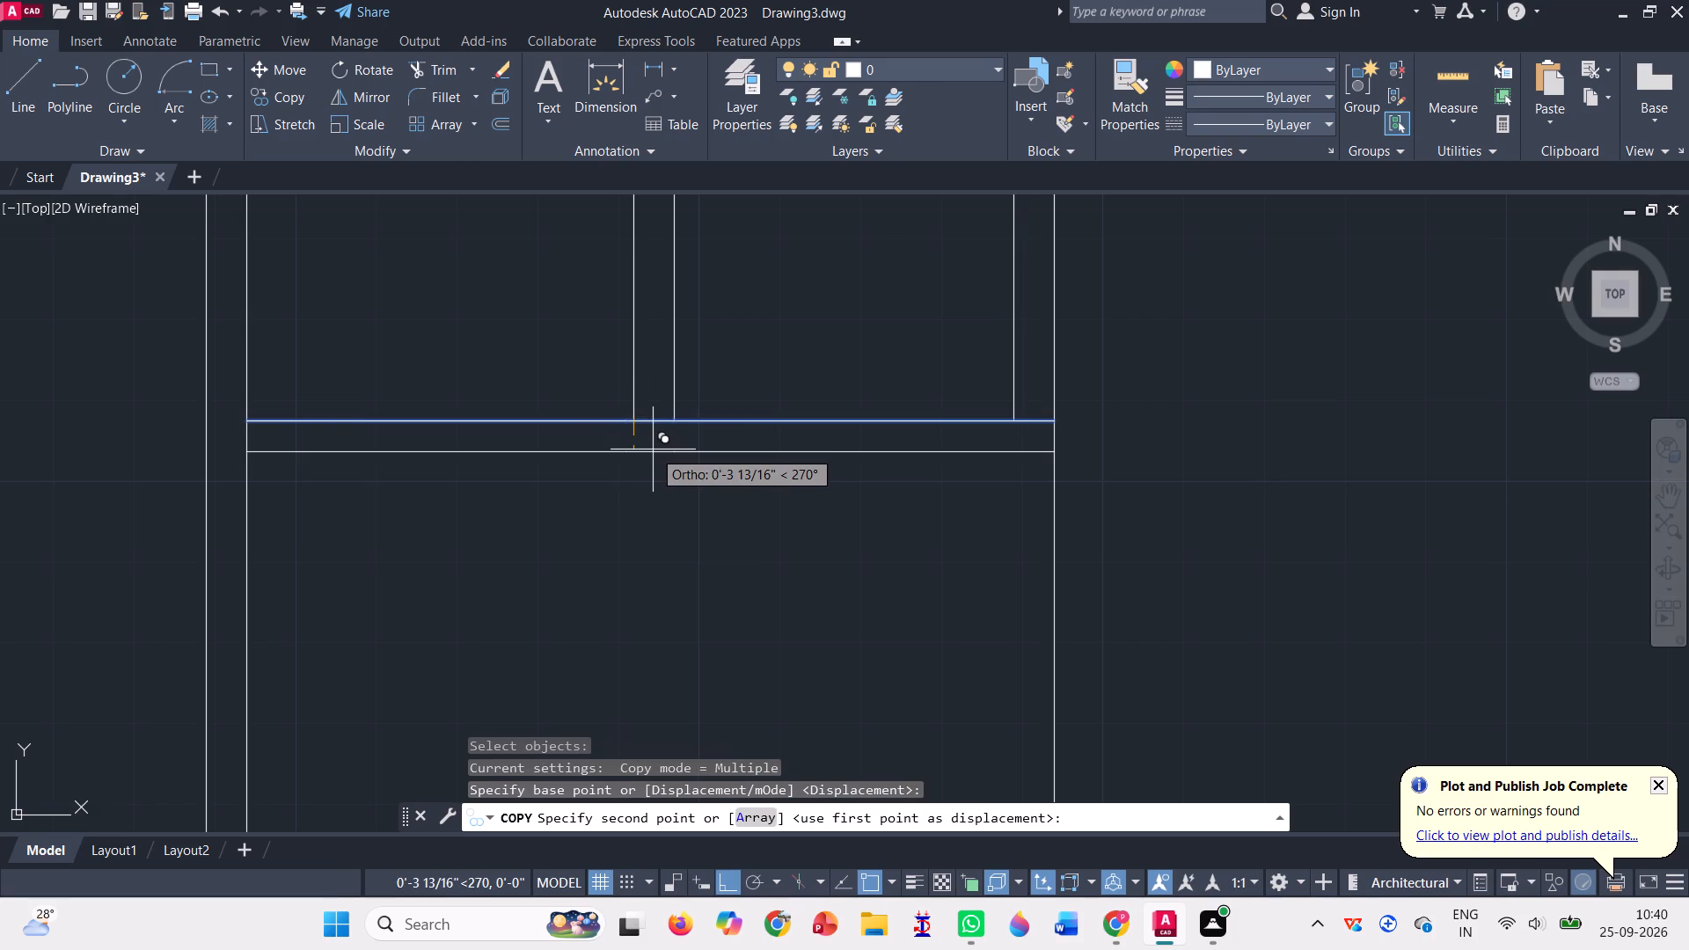
{"action": "type", "text": "0'5"}
{"action": "key", "text": "shift+quotedbl"}
{"action": "key", "text": "Return"}
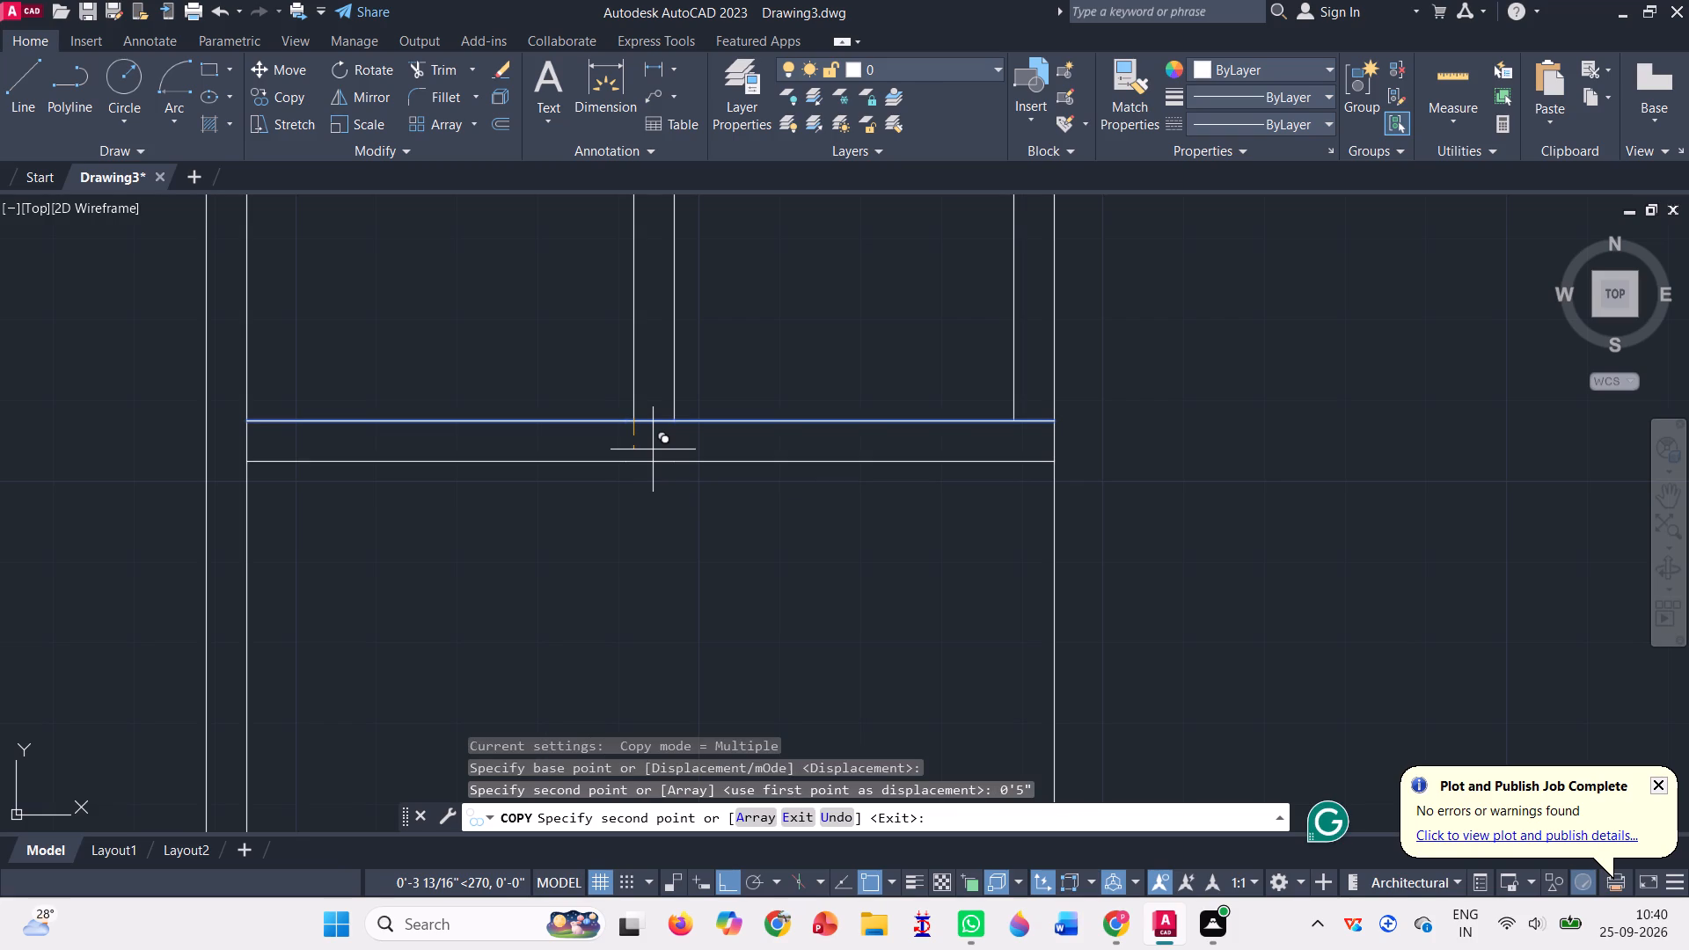
{"action": "scroll", "coordinate": [653, 448], "scroll_direction": "down", "scroll_amount": 3}
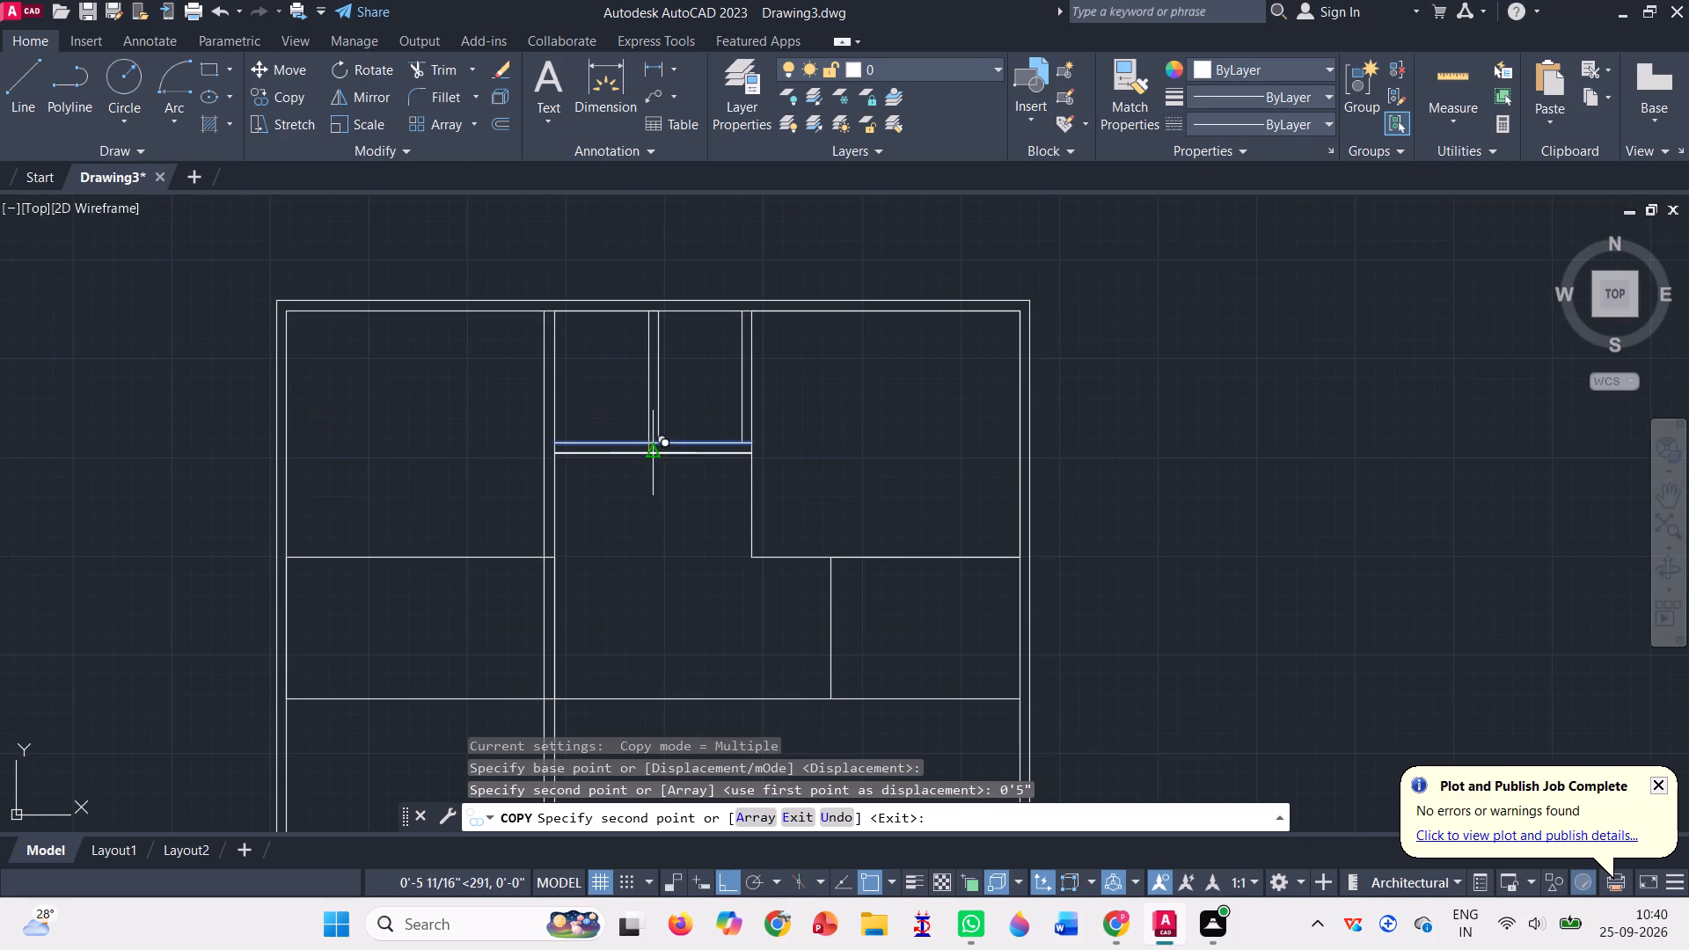
{"action": "key", "text": "Escape"}
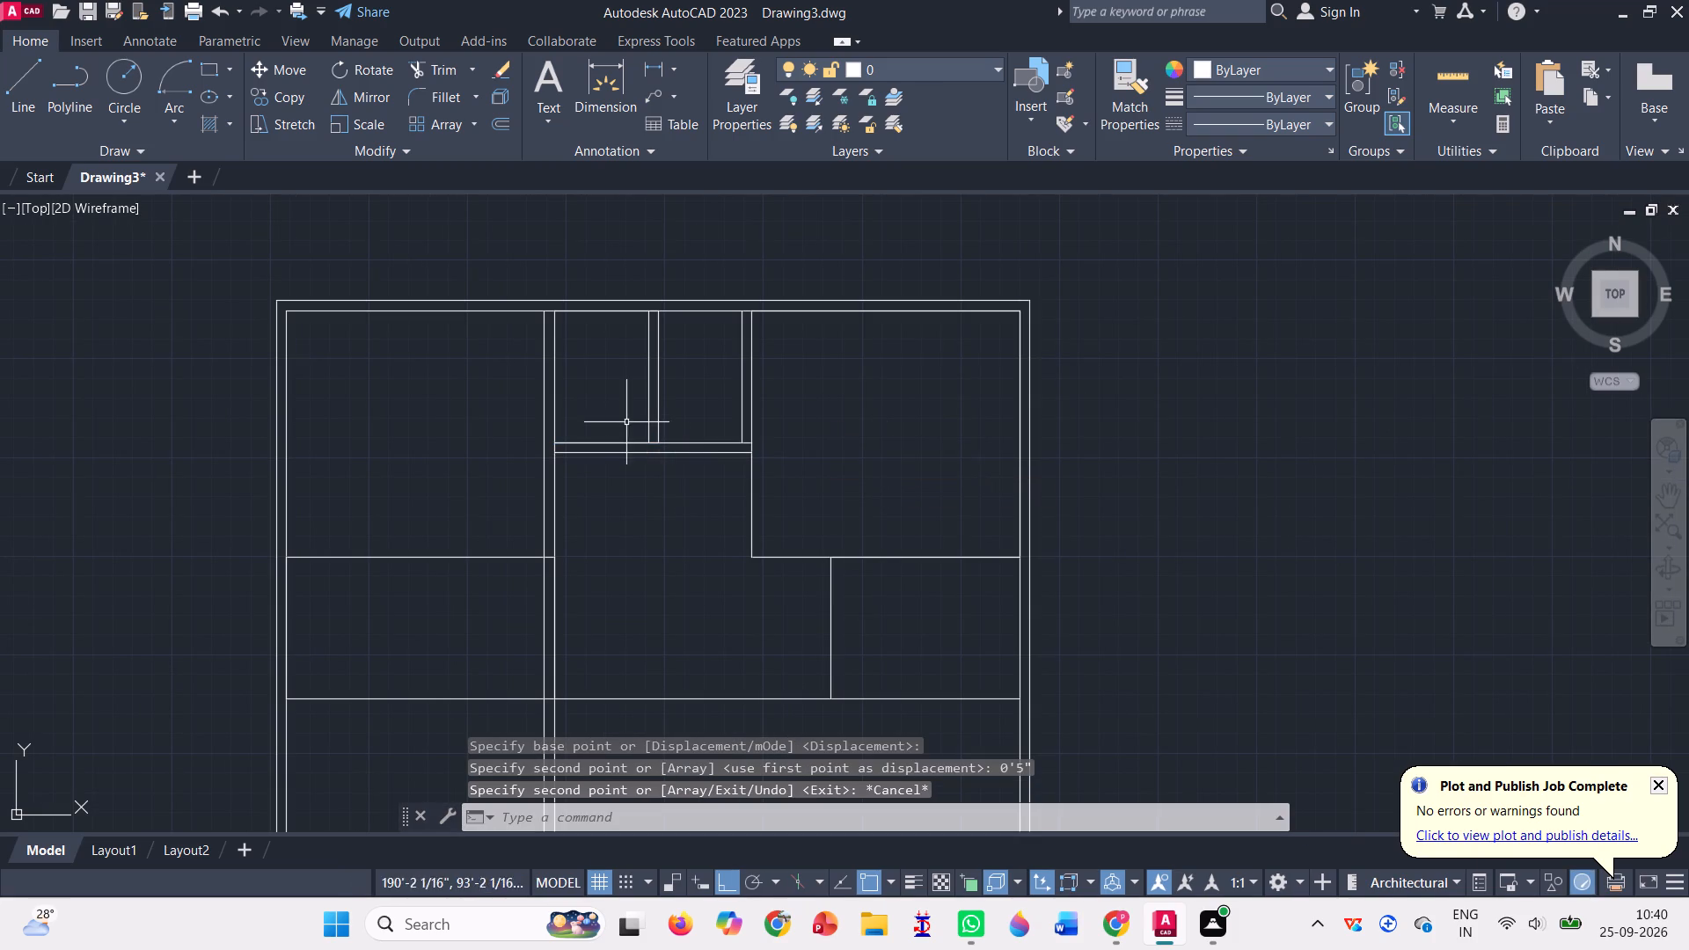
Copy the lower segment of the northeast room's west partition 0'5" to the west.
{"action": "left_click", "coordinate": [21, 107]}
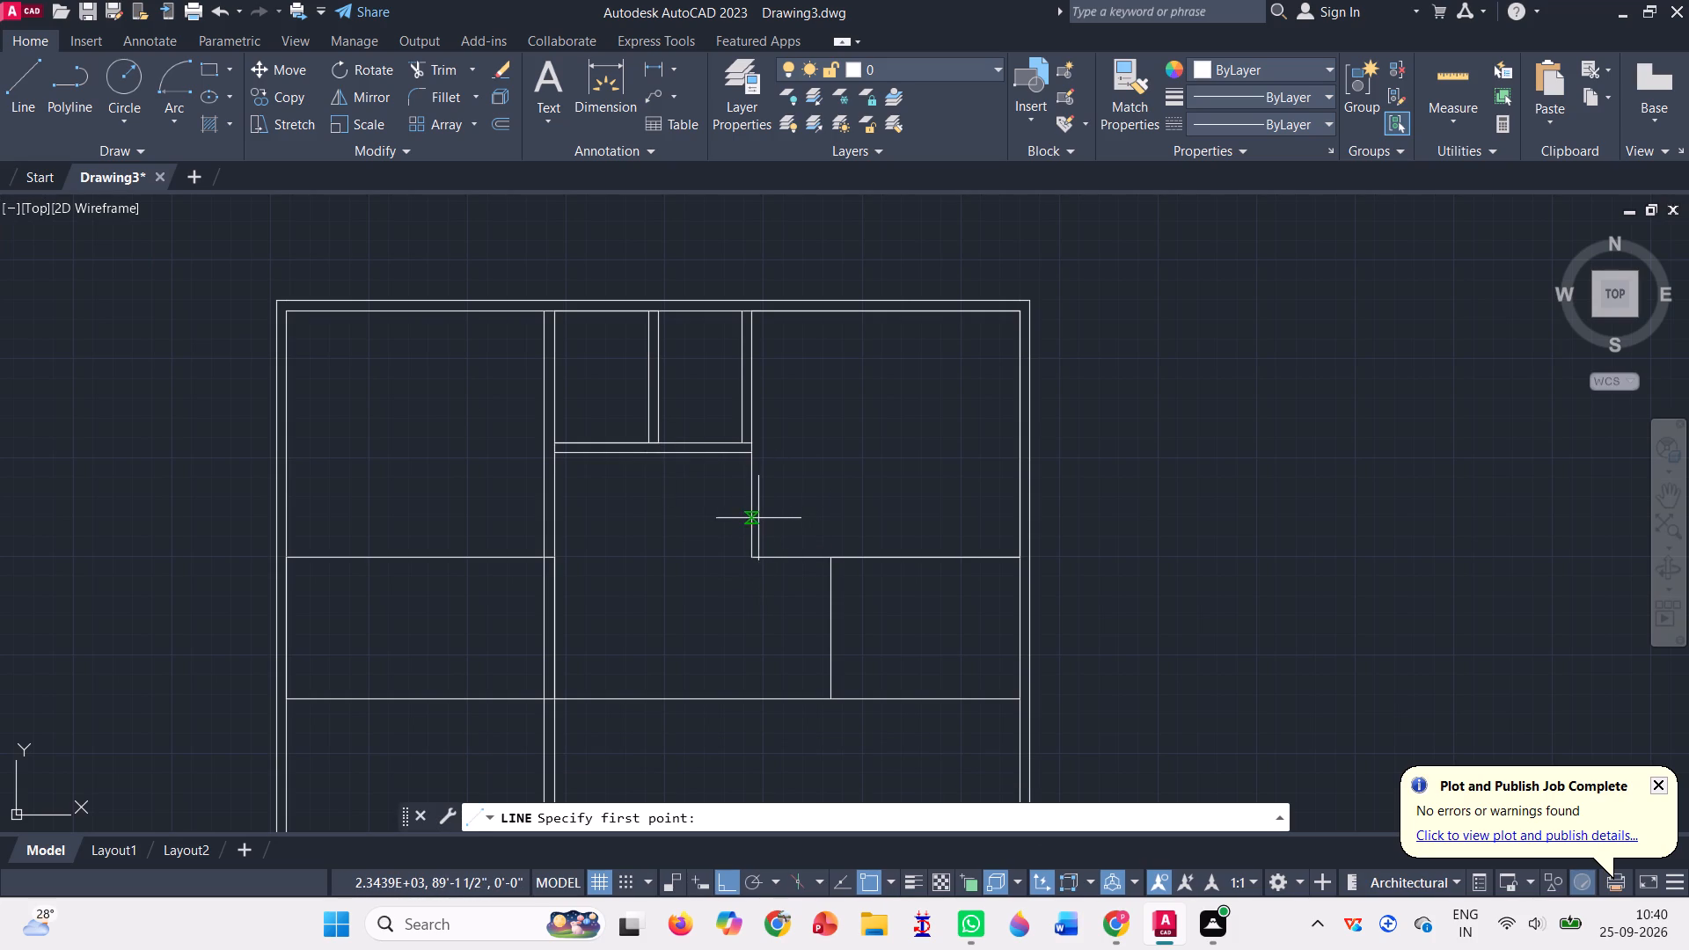
{"action": "left_click", "coordinate": [298, 78]}
{"action": "left_click", "coordinate": [286, 90]}
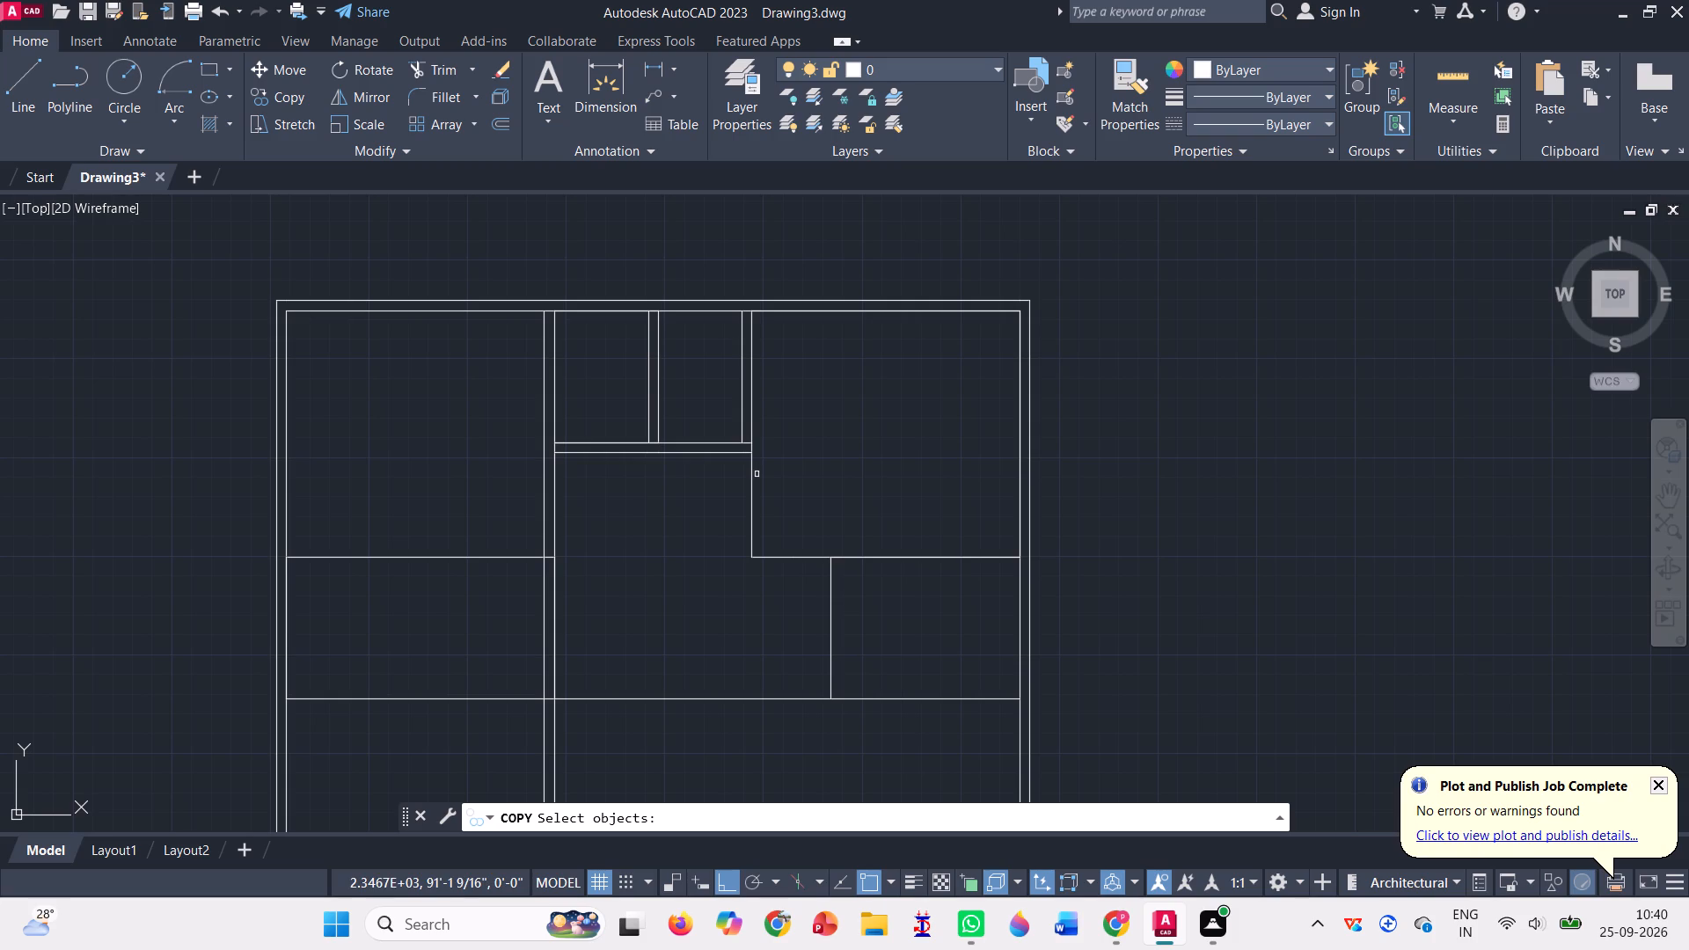
{"action": "left_click", "coordinate": [754, 477]}
{"action": "key", "text": "Return"}
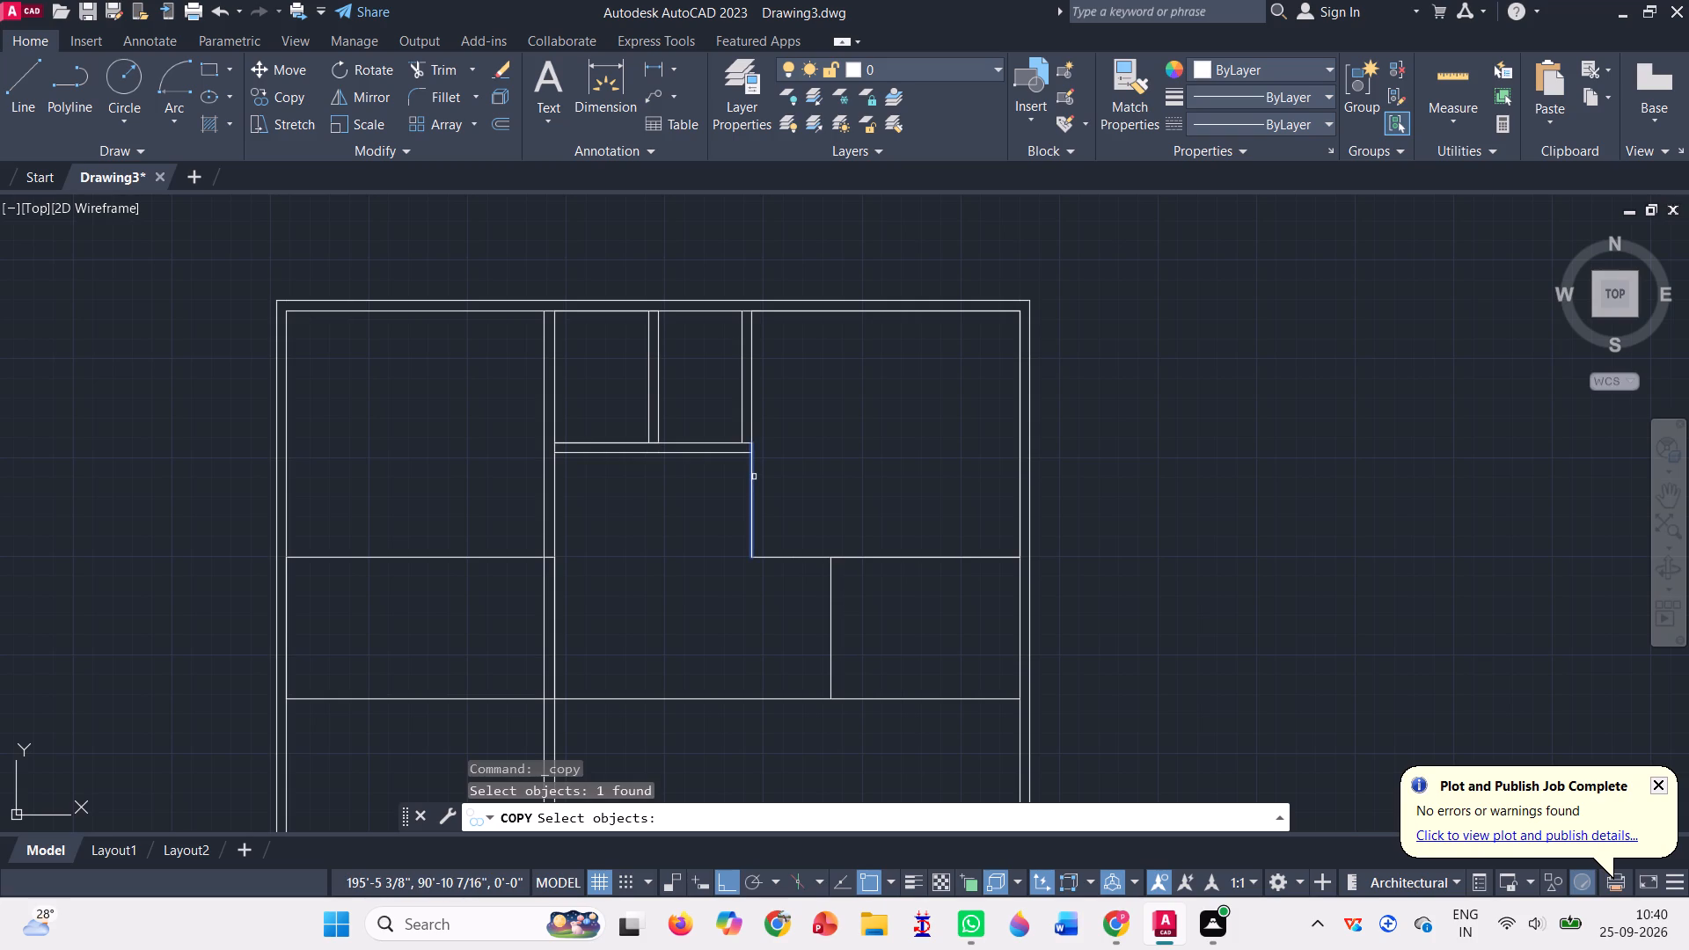
{"action": "left_click", "coordinate": [754, 477]}
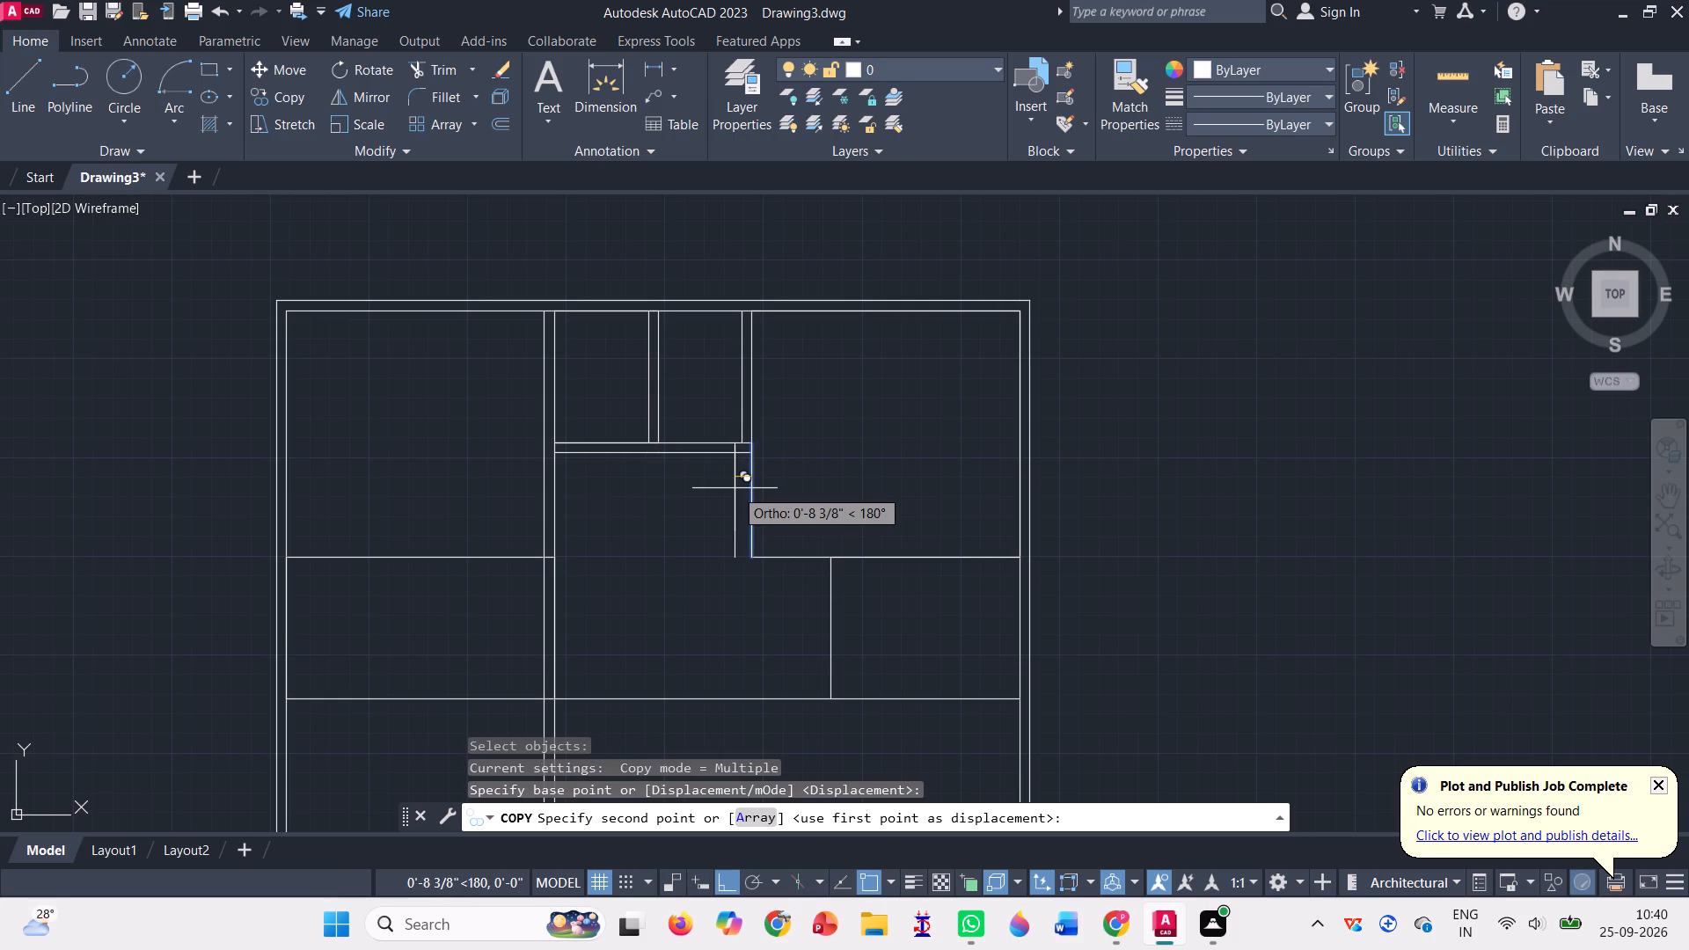
{"action": "key", "text": "0"}
{"action": "type", "text": "'5\""}
{"action": "key", "text": "Return"}
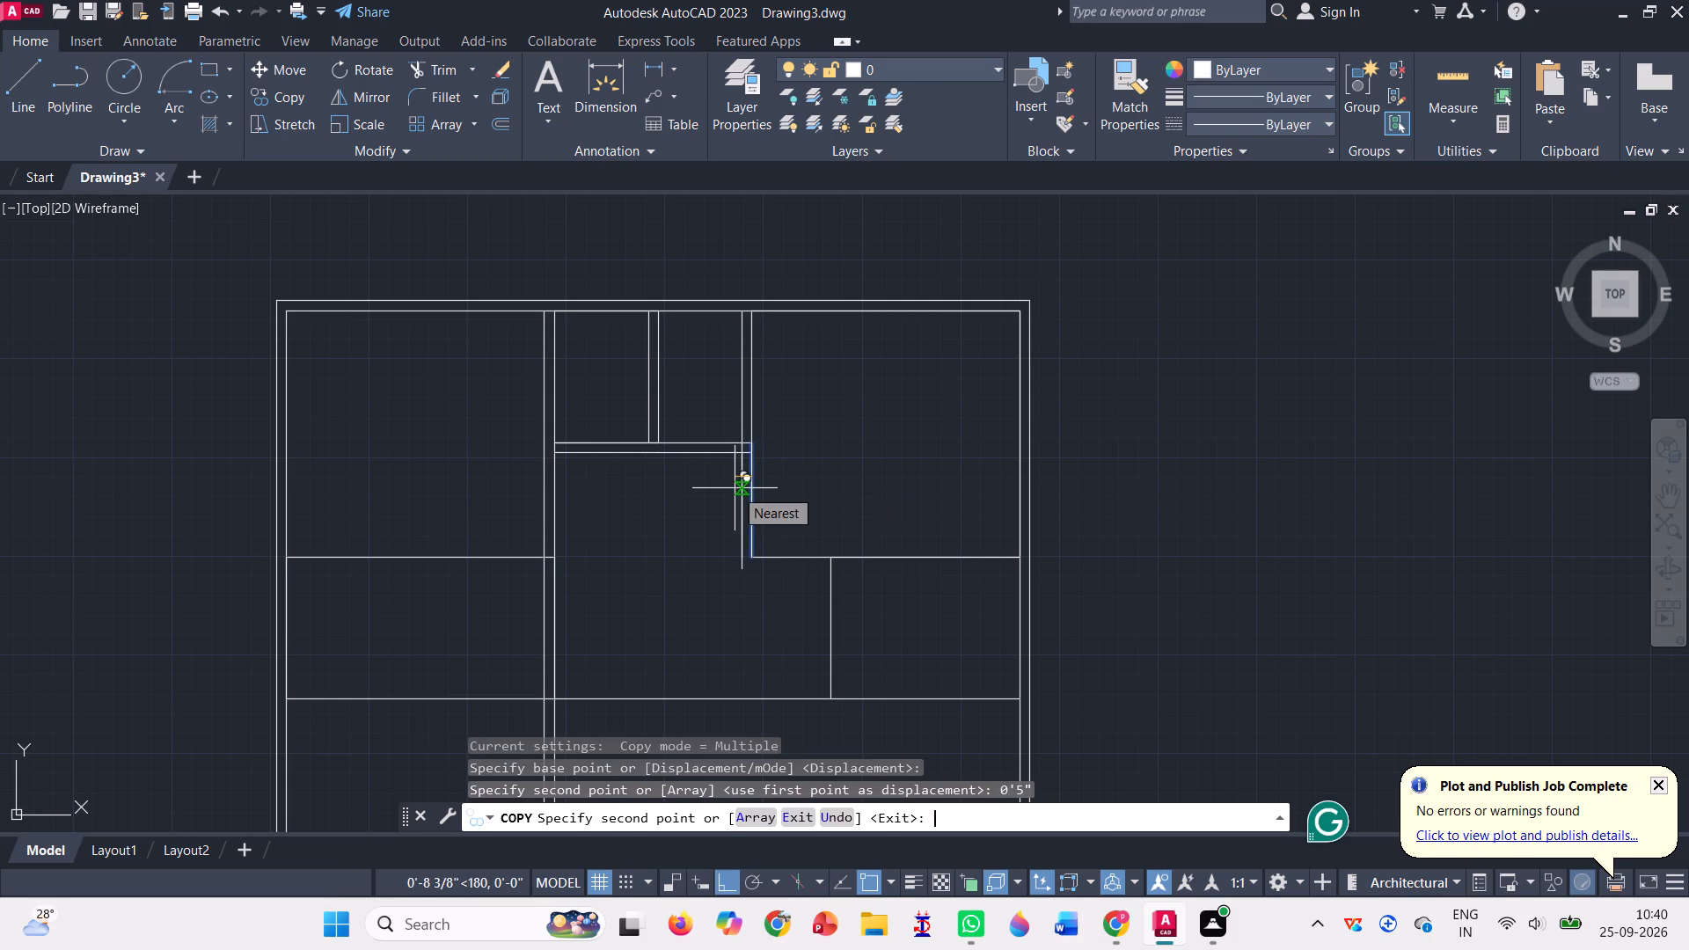
{"action": "key", "text": "Escape"}
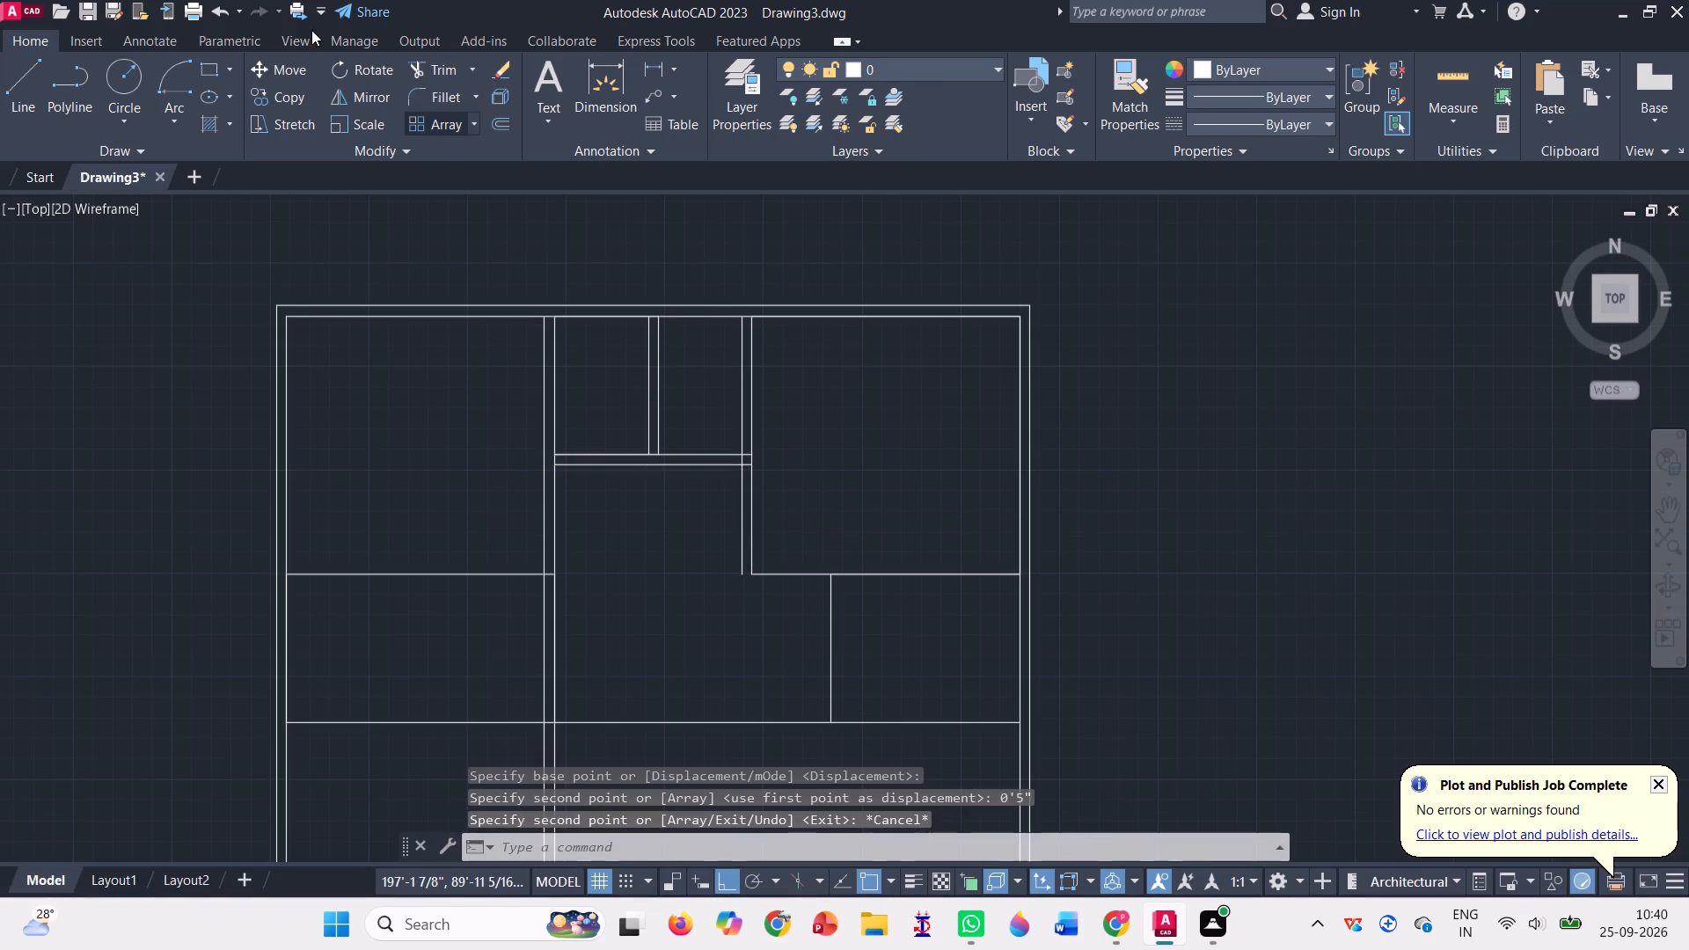
Copy the northeast room's two south partition segments 0'5" to the north.
{"action": "left_click", "coordinate": [260, 92]}
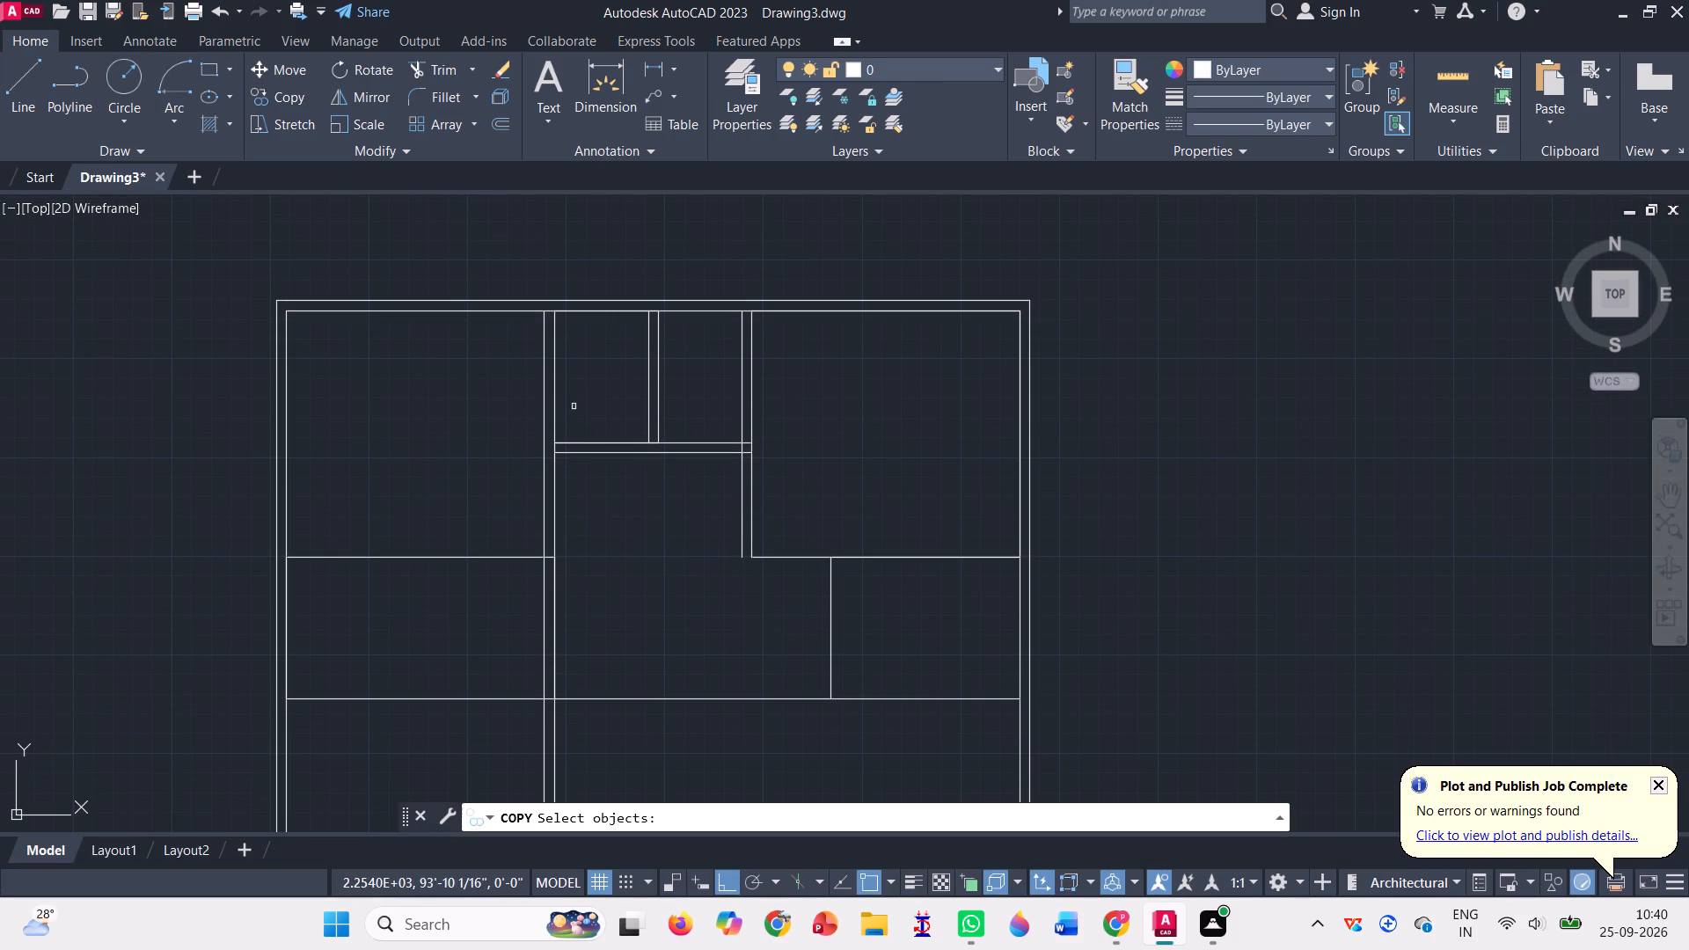
{"action": "scroll", "coordinate": [885, 549], "scroll_direction": "down", "scroll_amount": 1}
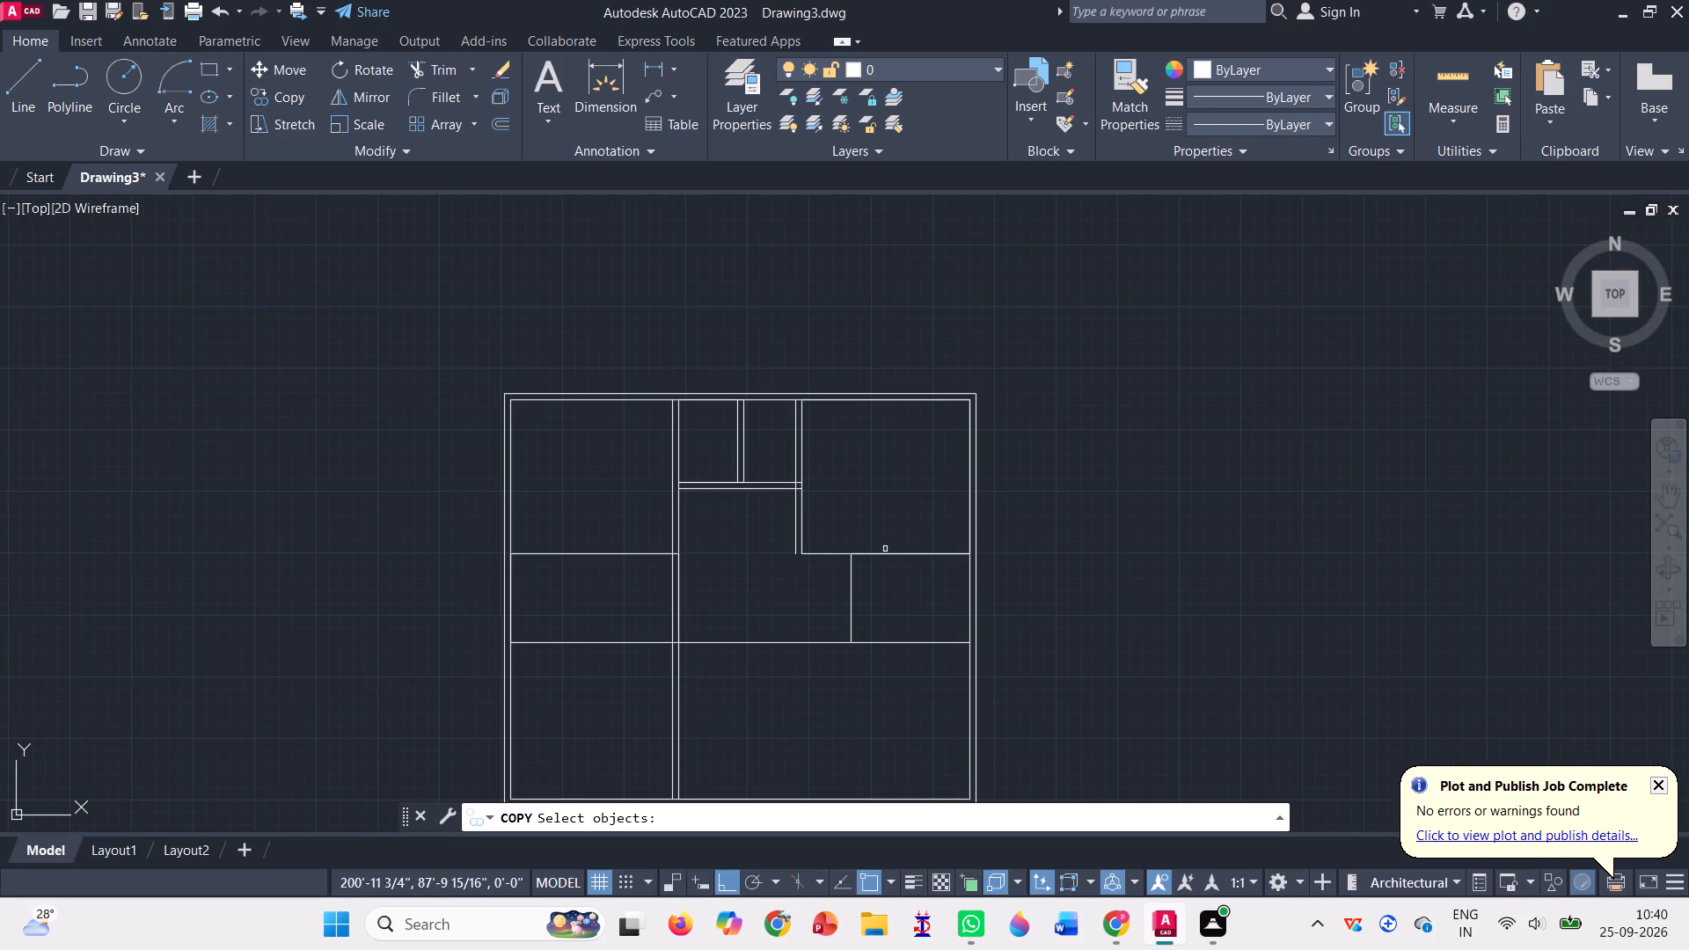
{"action": "scroll", "coordinate": [845, 590], "scroll_direction": "up", "scroll_amount": 2}
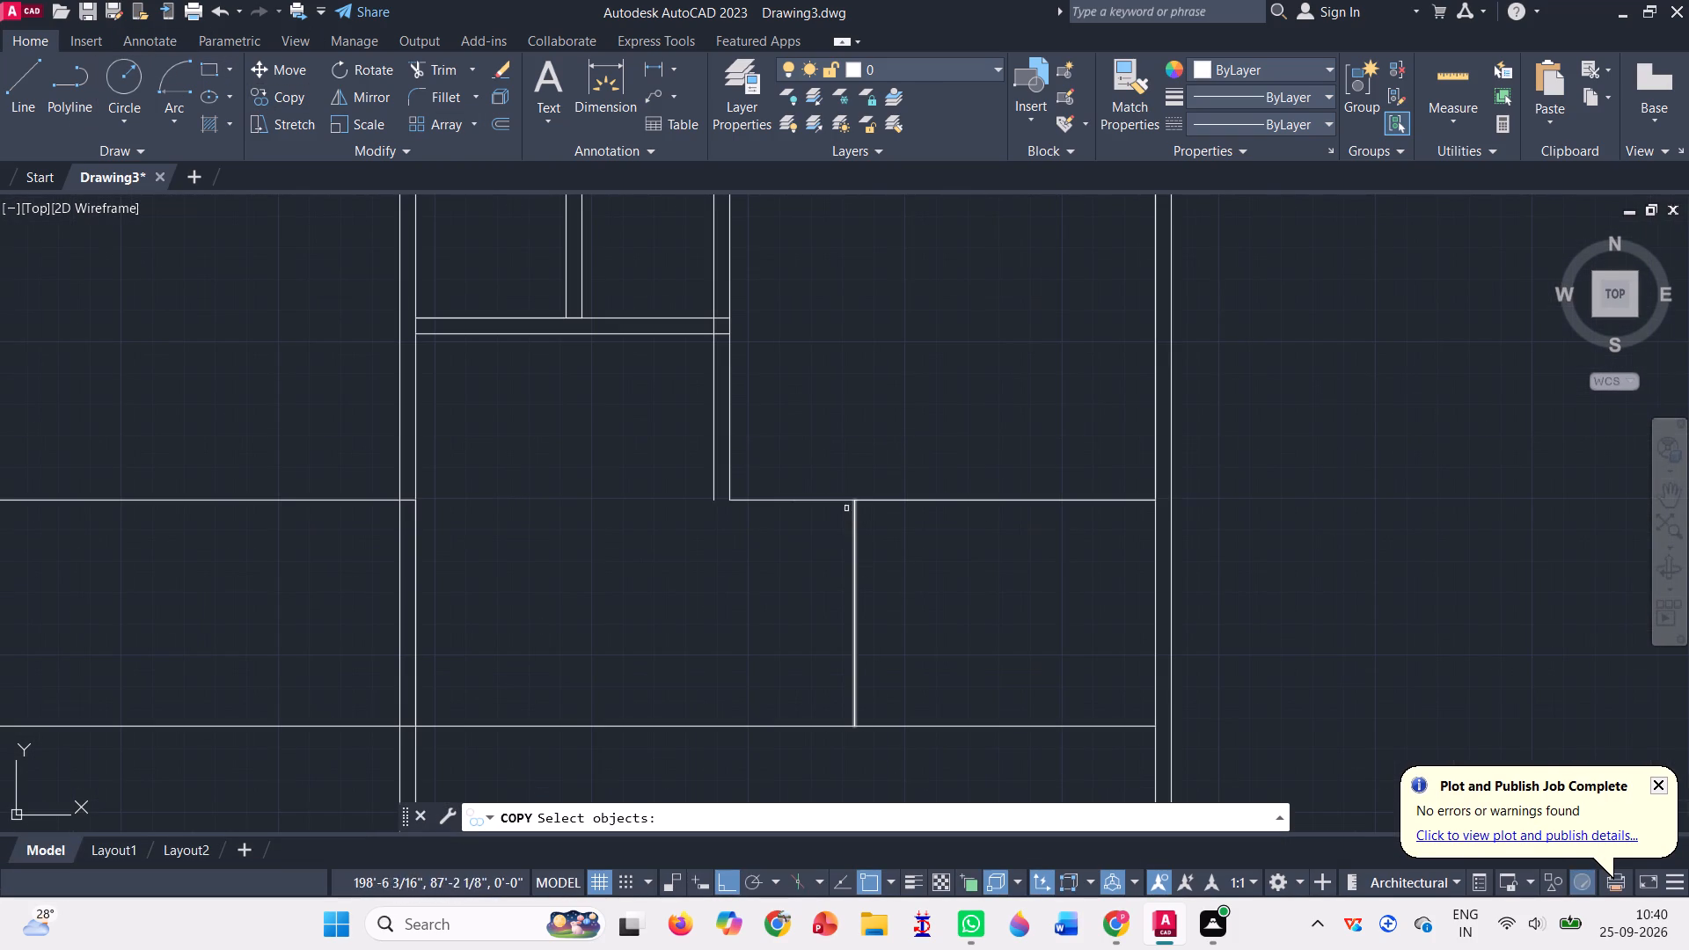
{"action": "left_click", "coordinate": [835, 500]}
{"action": "left_click", "coordinate": [736, 502]}
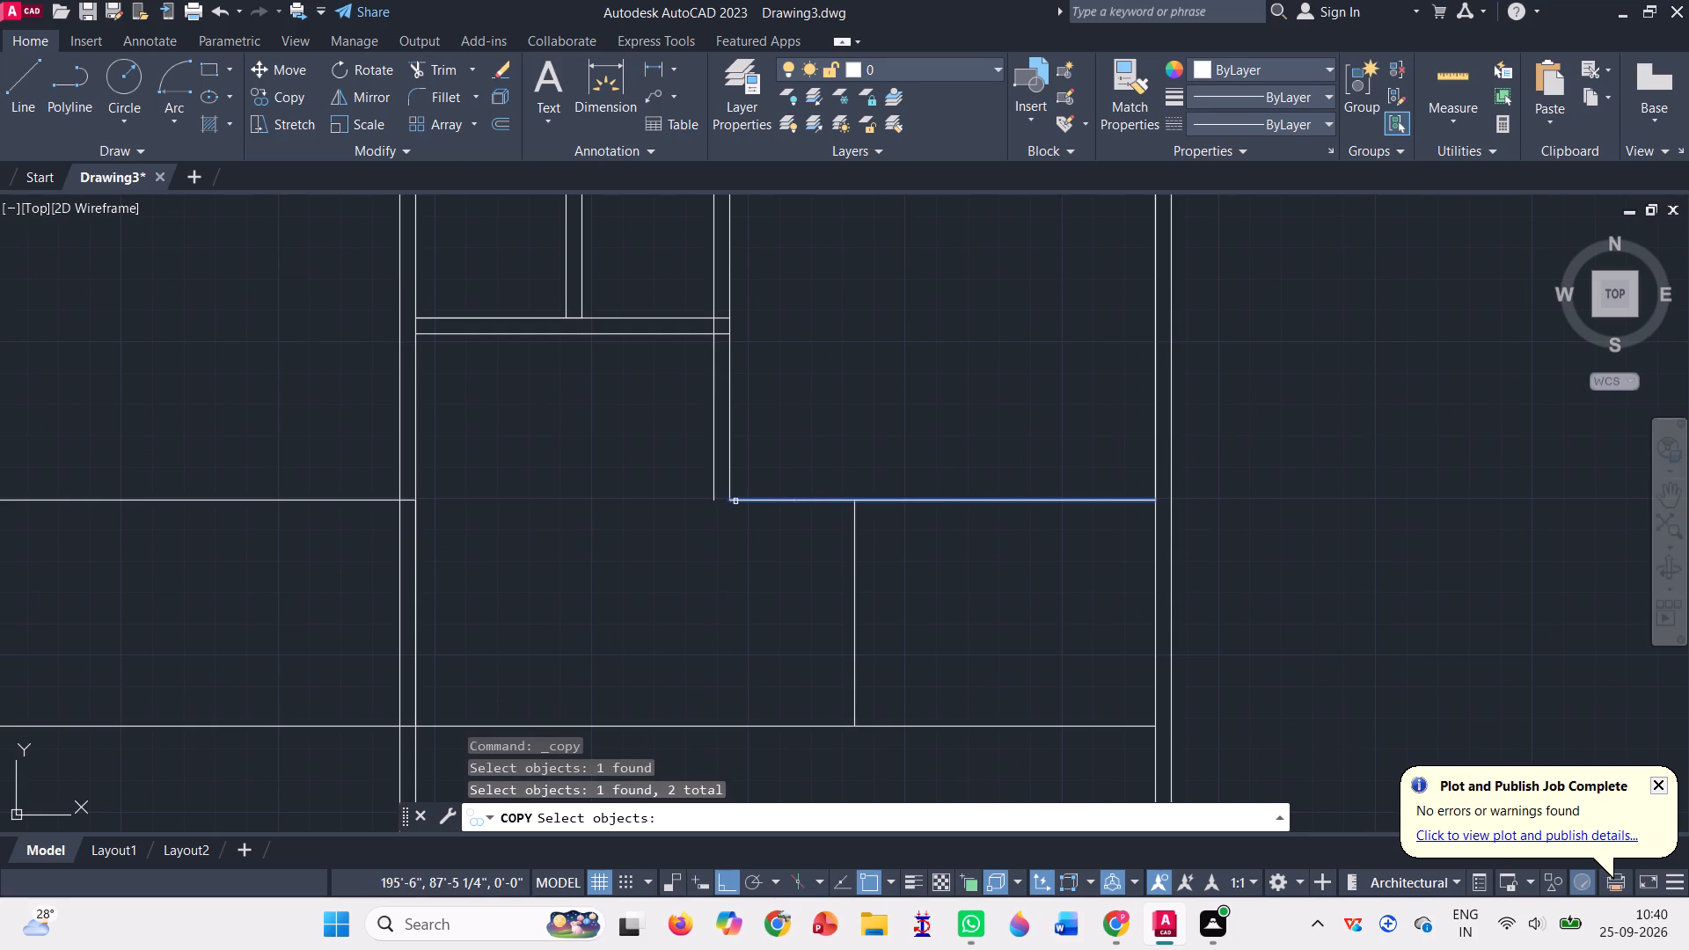
{"action": "key", "text": "Return"}
{"action": "left_click", "coordinate": [729, 506]}
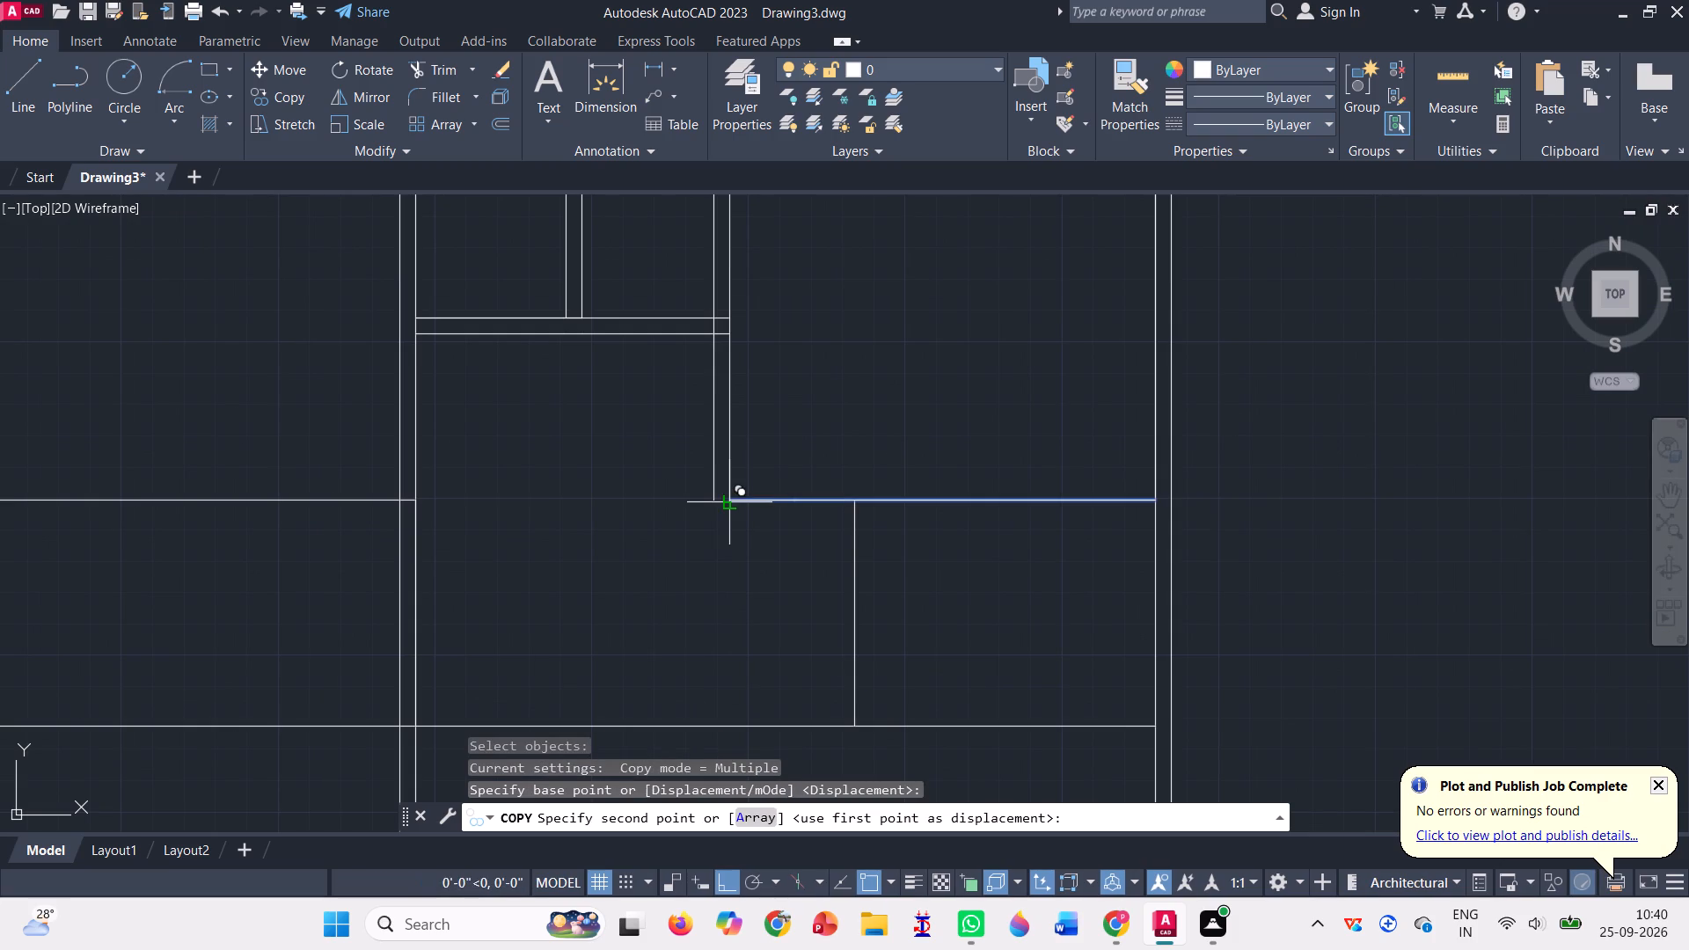
{"action": "key", "text": "0"}
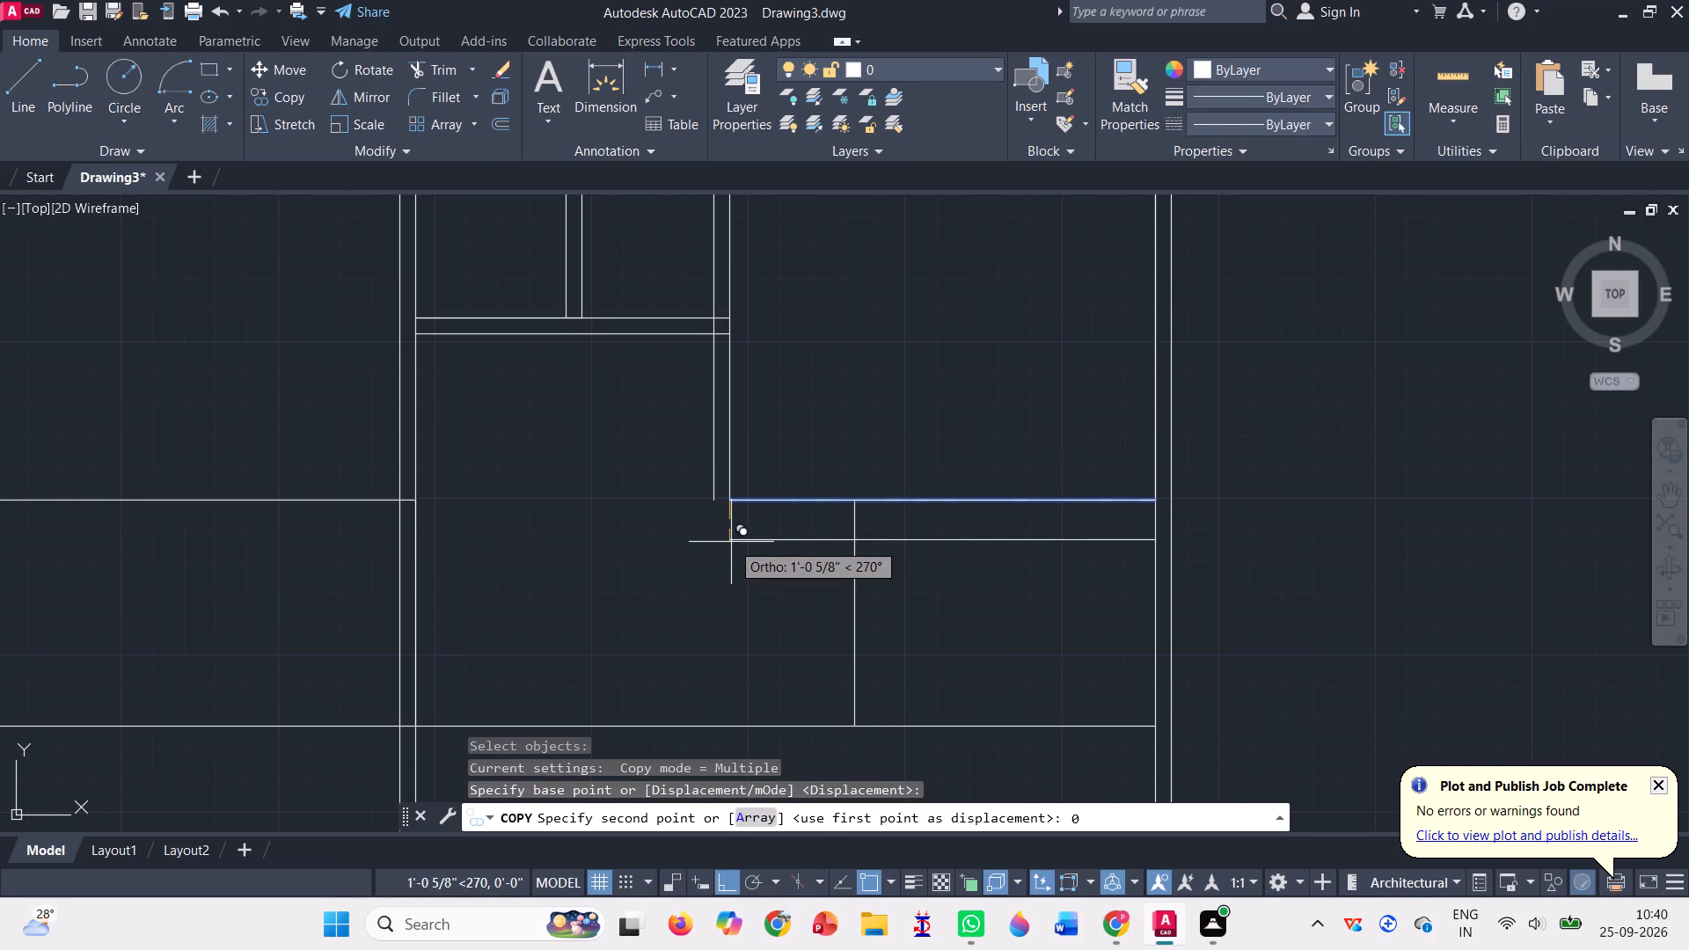
{"action": "key", "text": "apostrophe"}
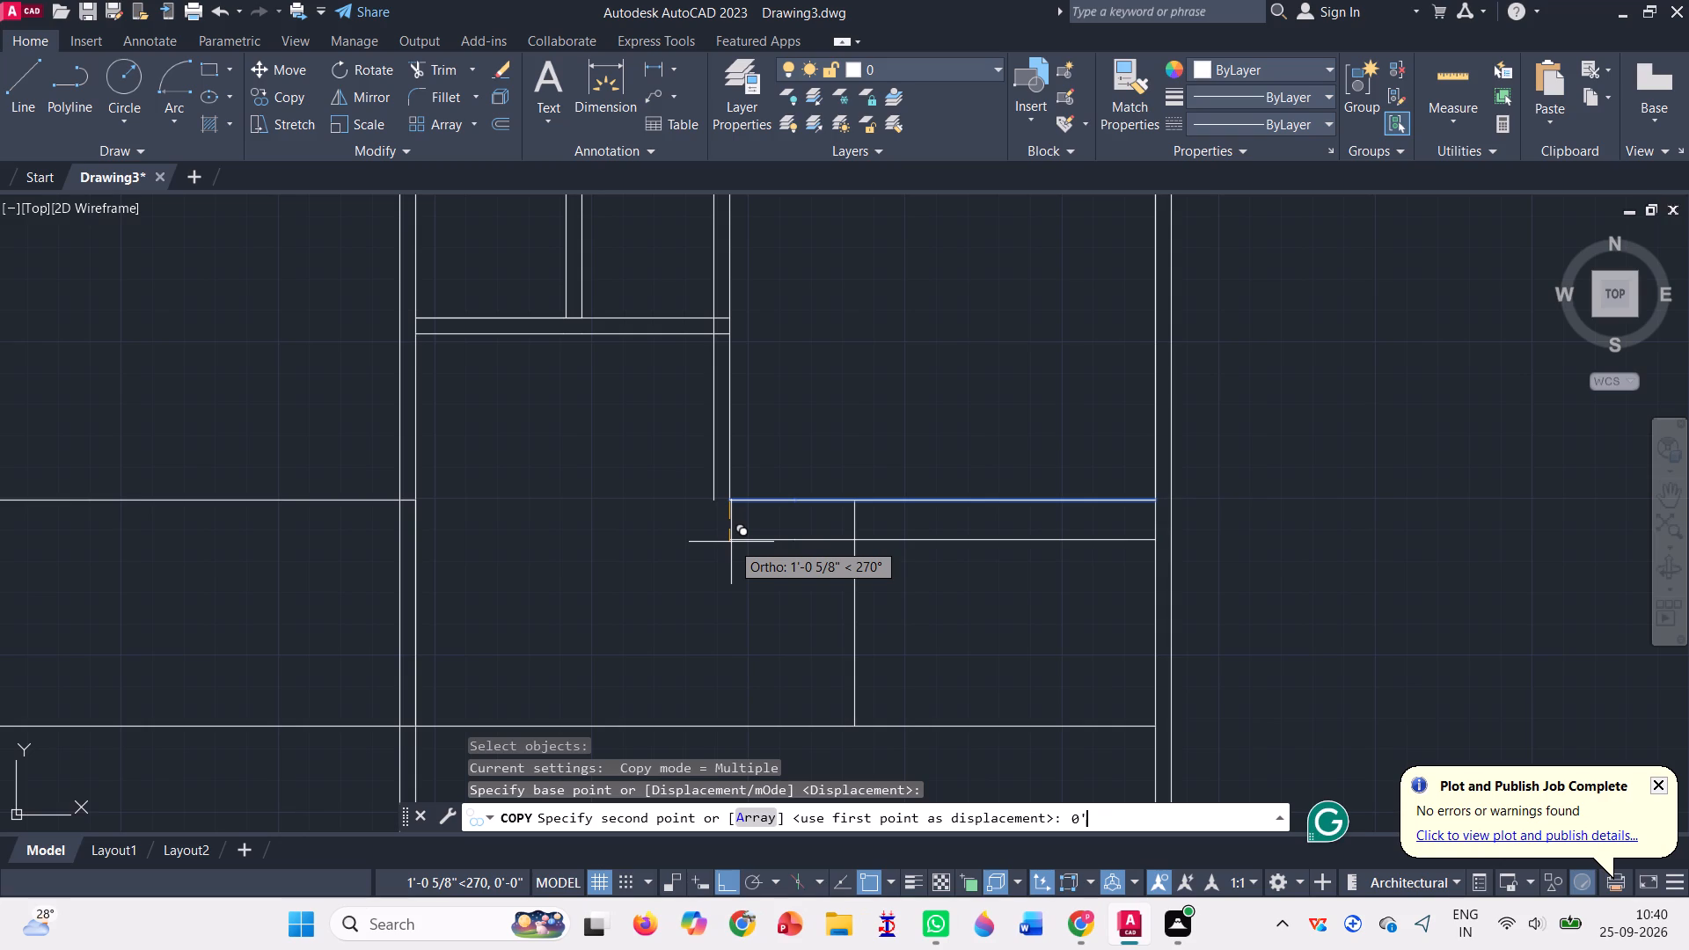
{"action": "key", "text": "5"}
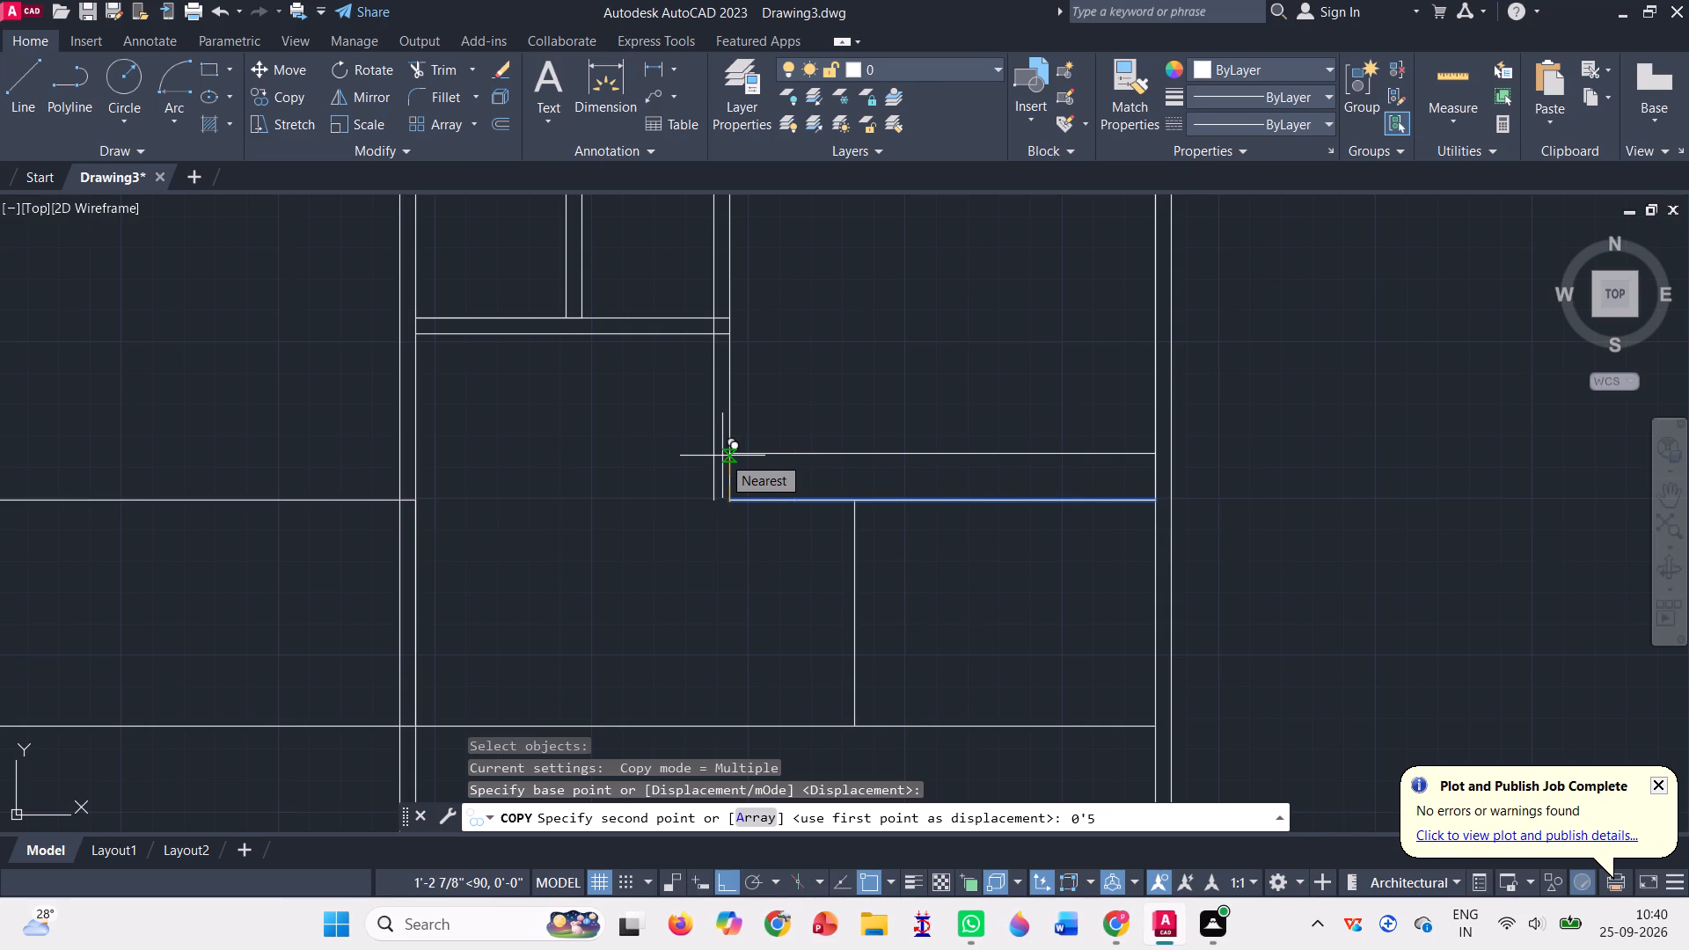
{"action": "key", "text": "shift+quotedbl"}
{"action": "key", "text": "Return"}
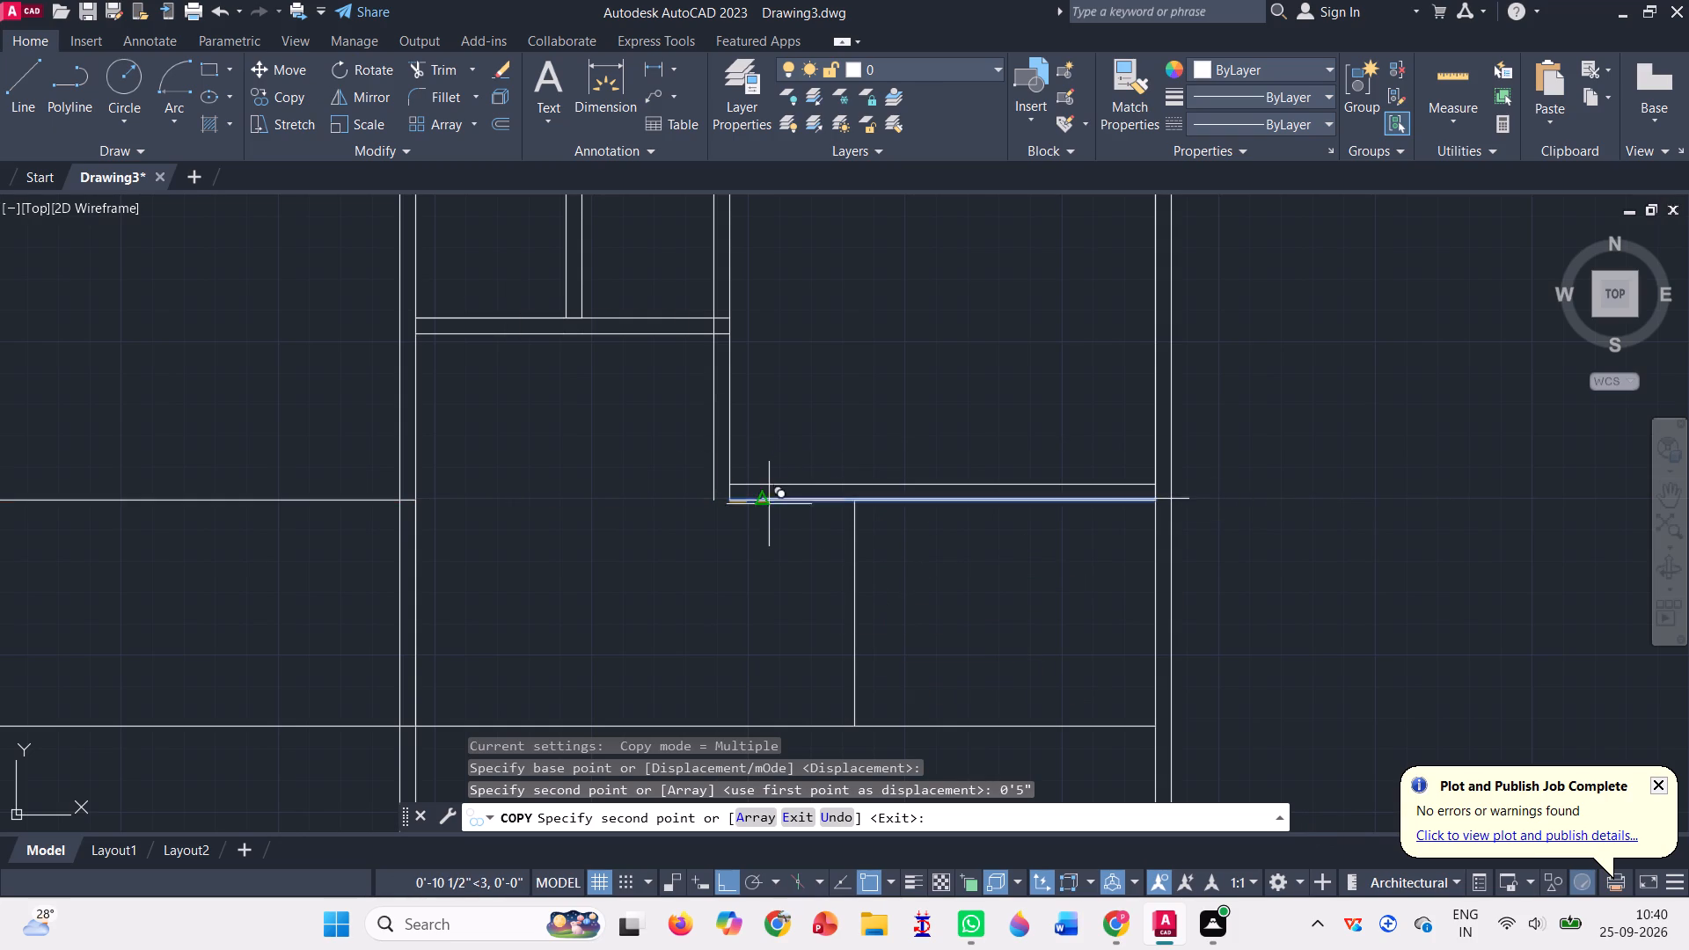
{"action": "key", "text": "Escape"}
Draw a short horizontal line closing the south end of the northeast room's double west wall at its southwest corner, and end it.
{"action": "left_click", "coordinate": [10, 99]}
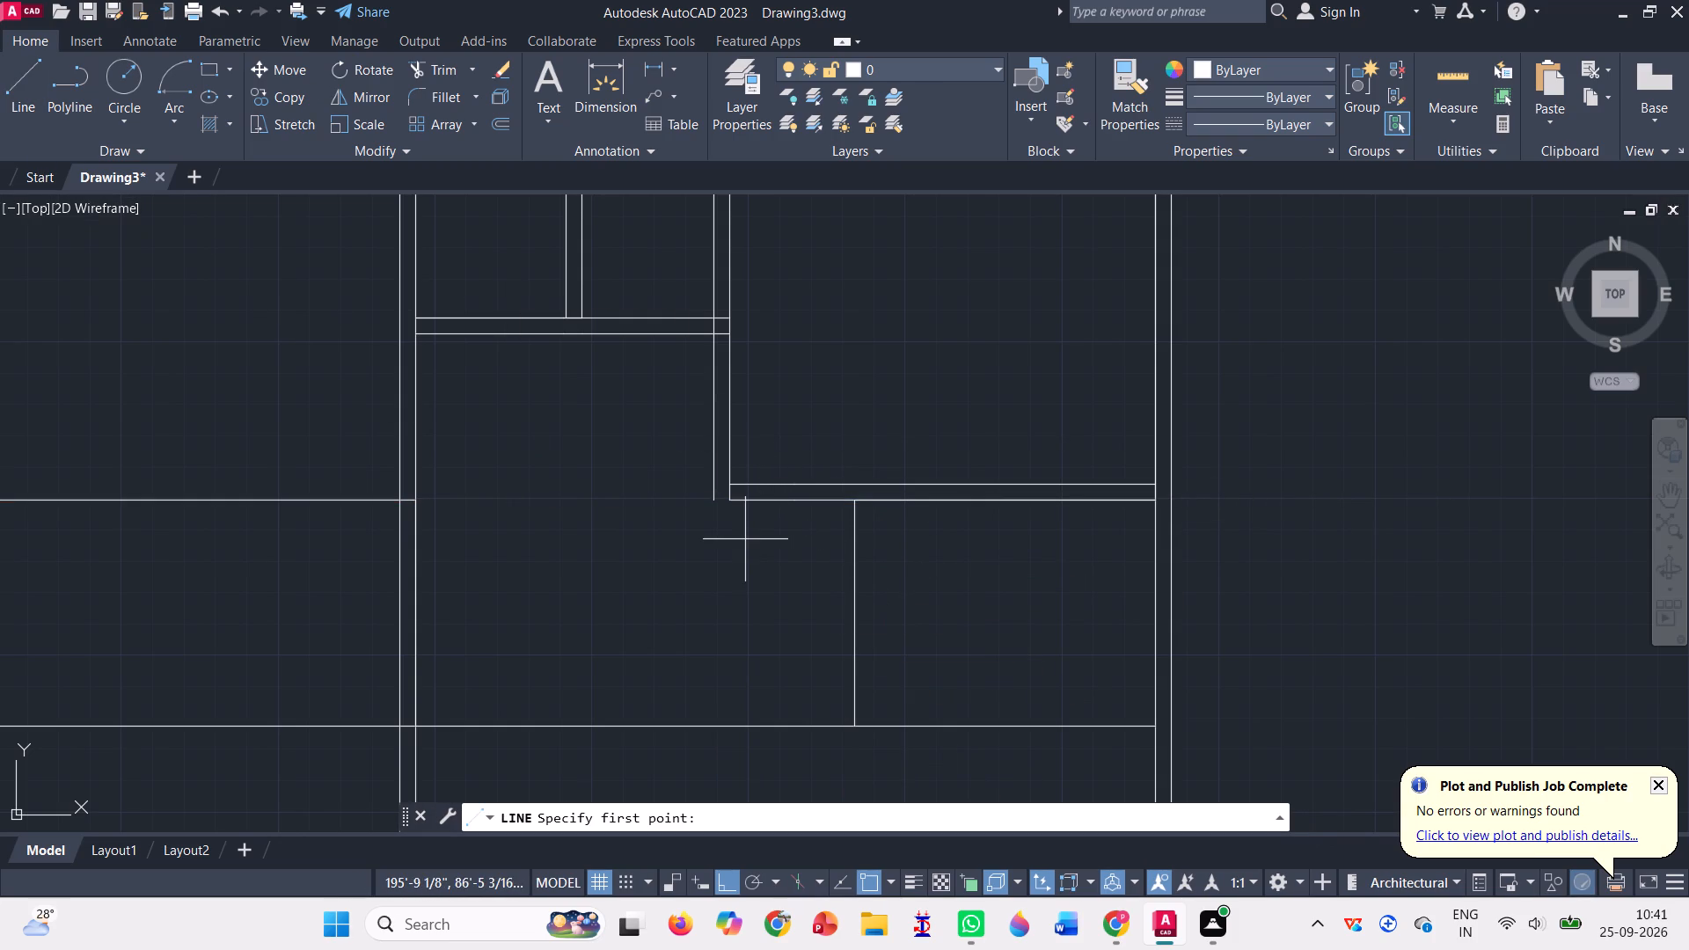
{"action": "scroll", "coordinate": [745, 539], "scroll_direction": "up", "scroll_amount": 2}
{"action": "scroll", "coordinate": [745, 539], "scroll_direction": "down", "scroll_amount": 1}
{"action": "scroll", "coordinate": [734, 538], "scroll_direction": "up", "scroll_amount": 1}
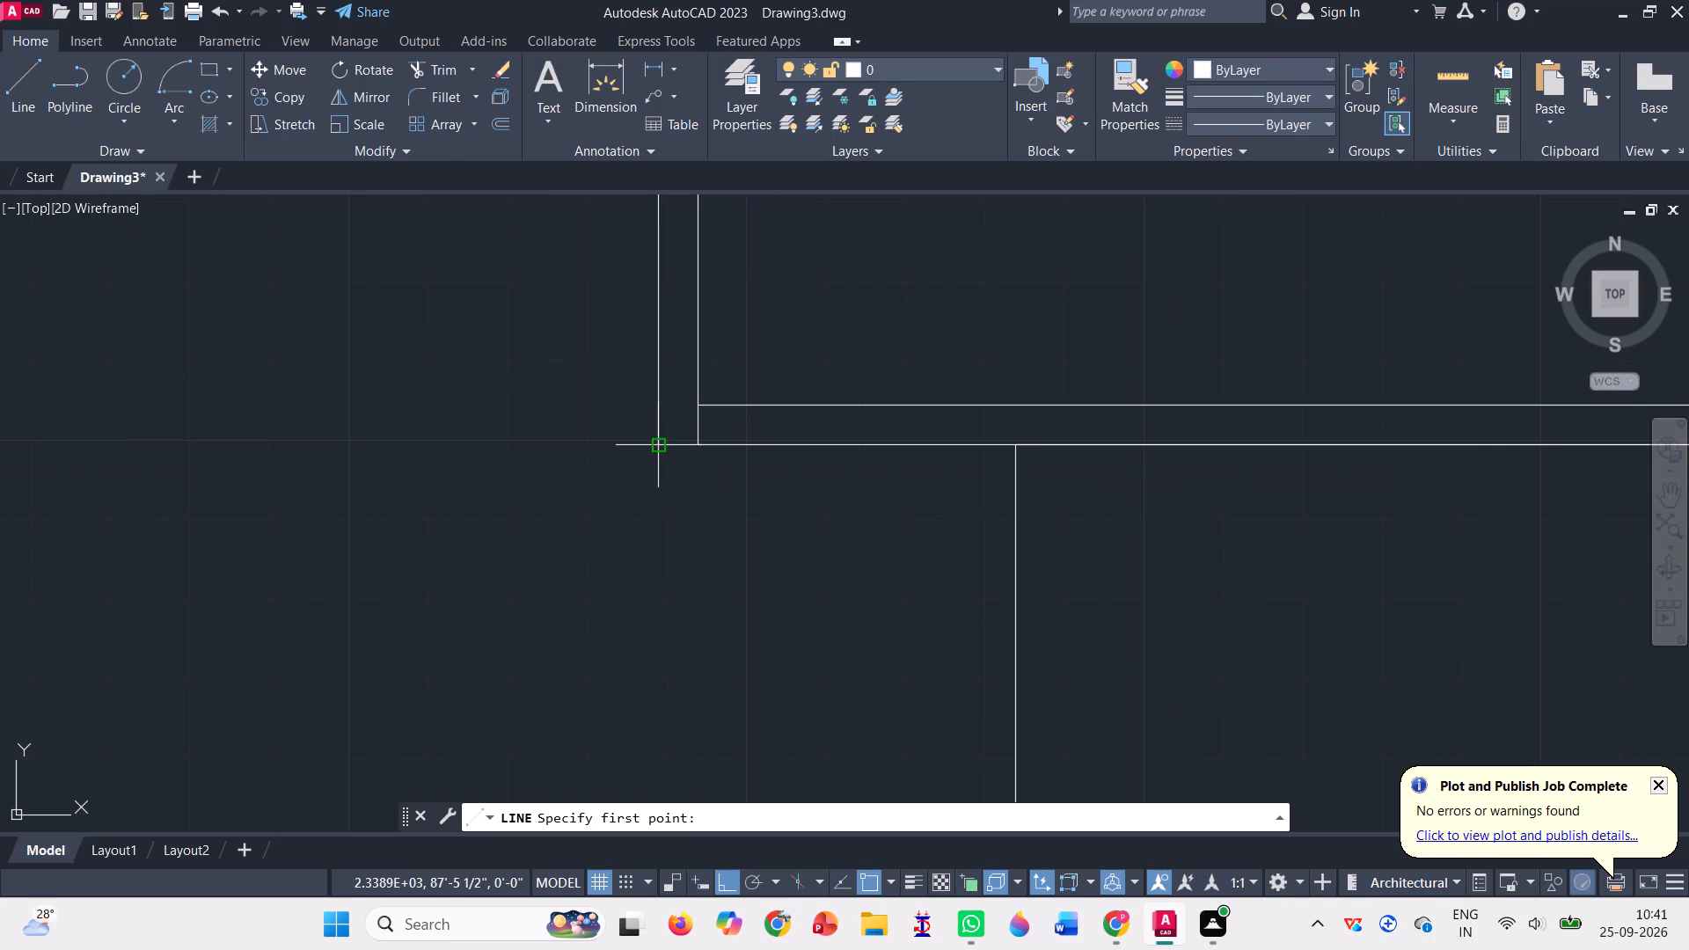
{"action": "scroll", "coordinate": [658, 442], "scroll_direction": "down", "scroll_amount": 1}
{"action": "left_click", "coordinate": [658, 442]}
{"action": "scroll", "coordinate": [664, 442], "scroll_direction": "up", "scroll_amount": 1}
{"action": "scroll", "coordinate": [695, 443], "scroll_direction": "down", "scroll_amount": 1}
{"action": "left_click", "coordinate": [695, 443]}
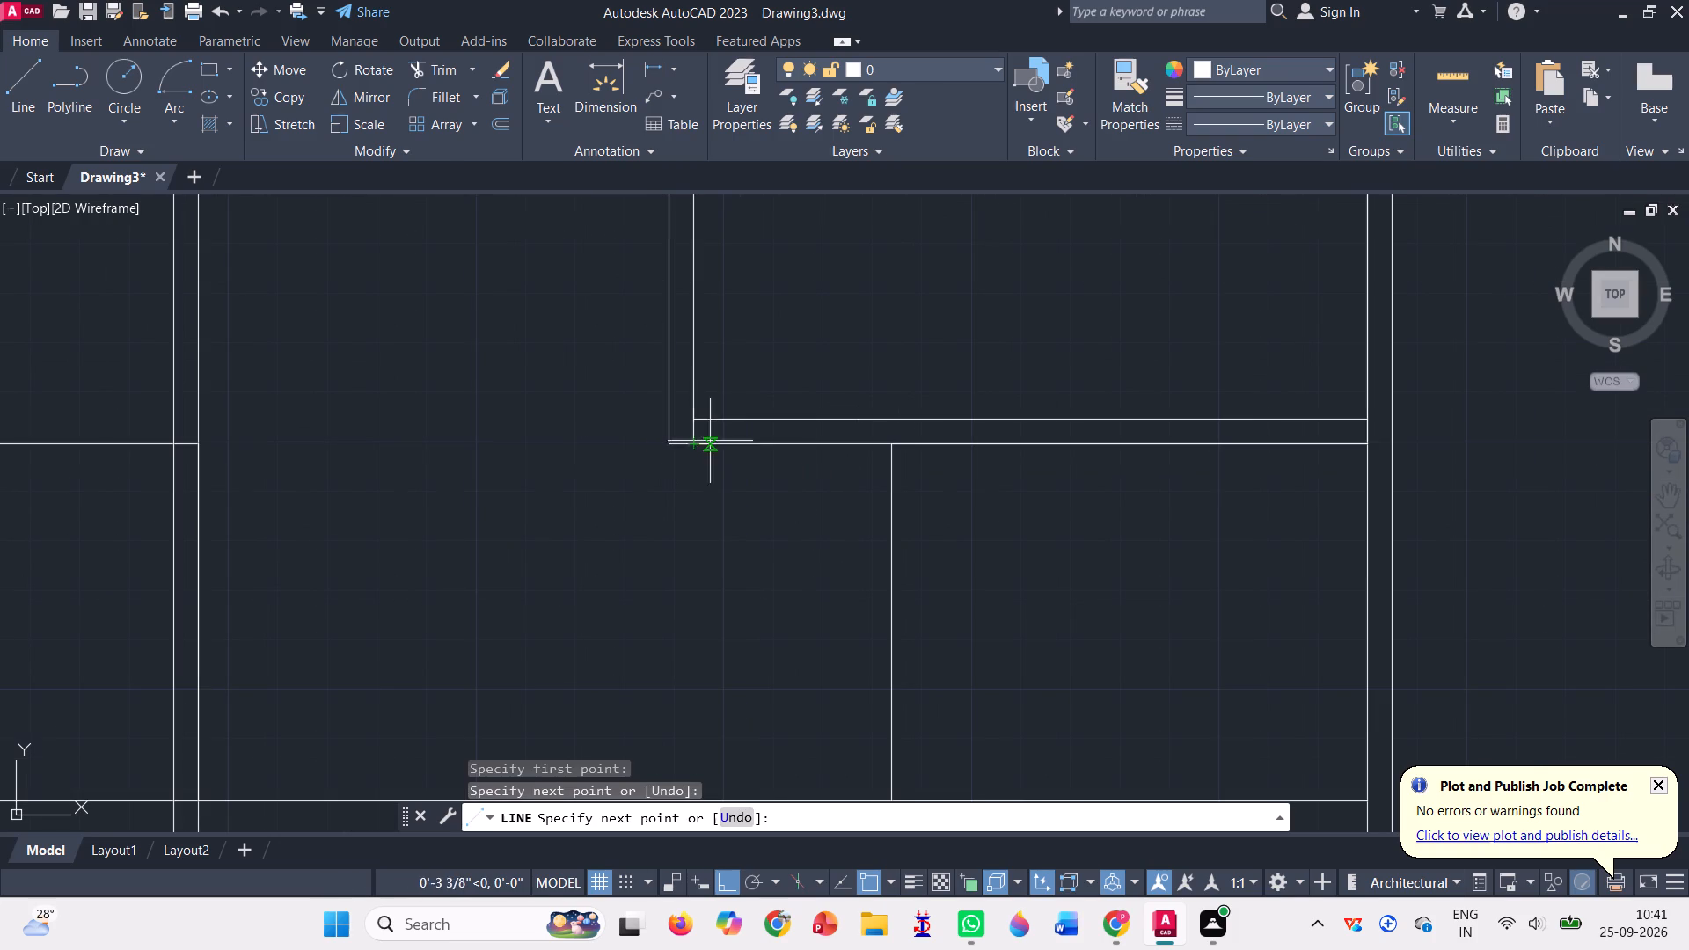
{"action": "key", "text": "Escape"}
{"action": "scroll", "coordinate": [765, 532], "scroll_direction": "down", "scroll_amount": 3}
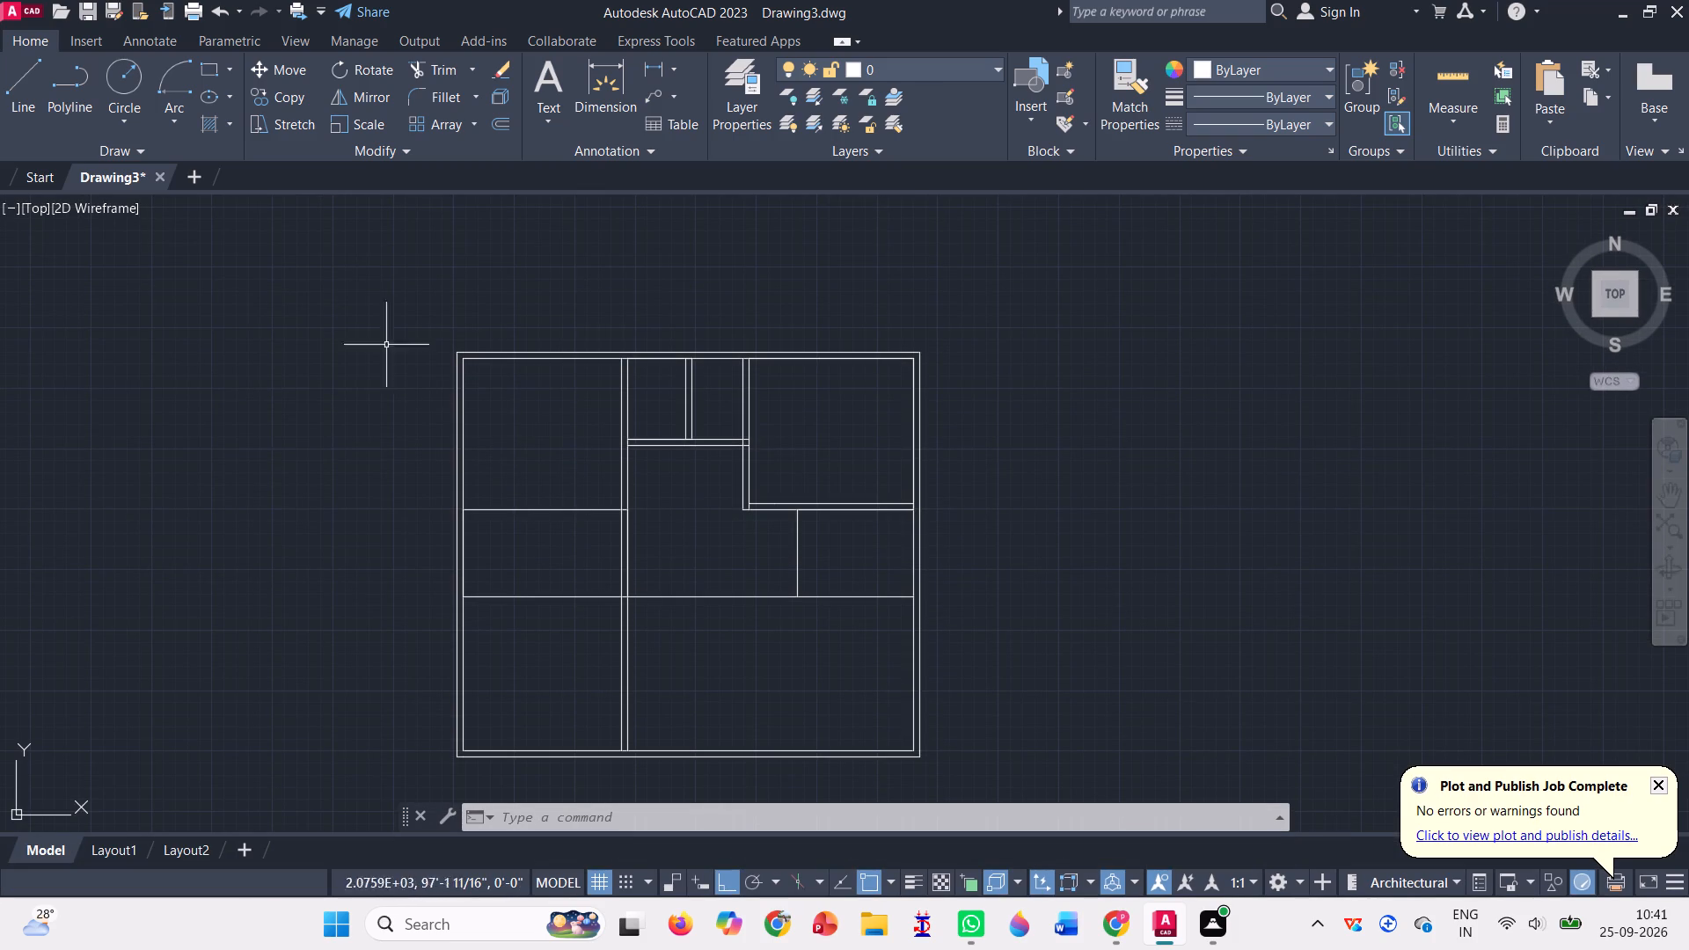
Copy the northwest room's south partition line 0'5" to the north.
{"action": "left_click", "coordinate": [291, 102]}
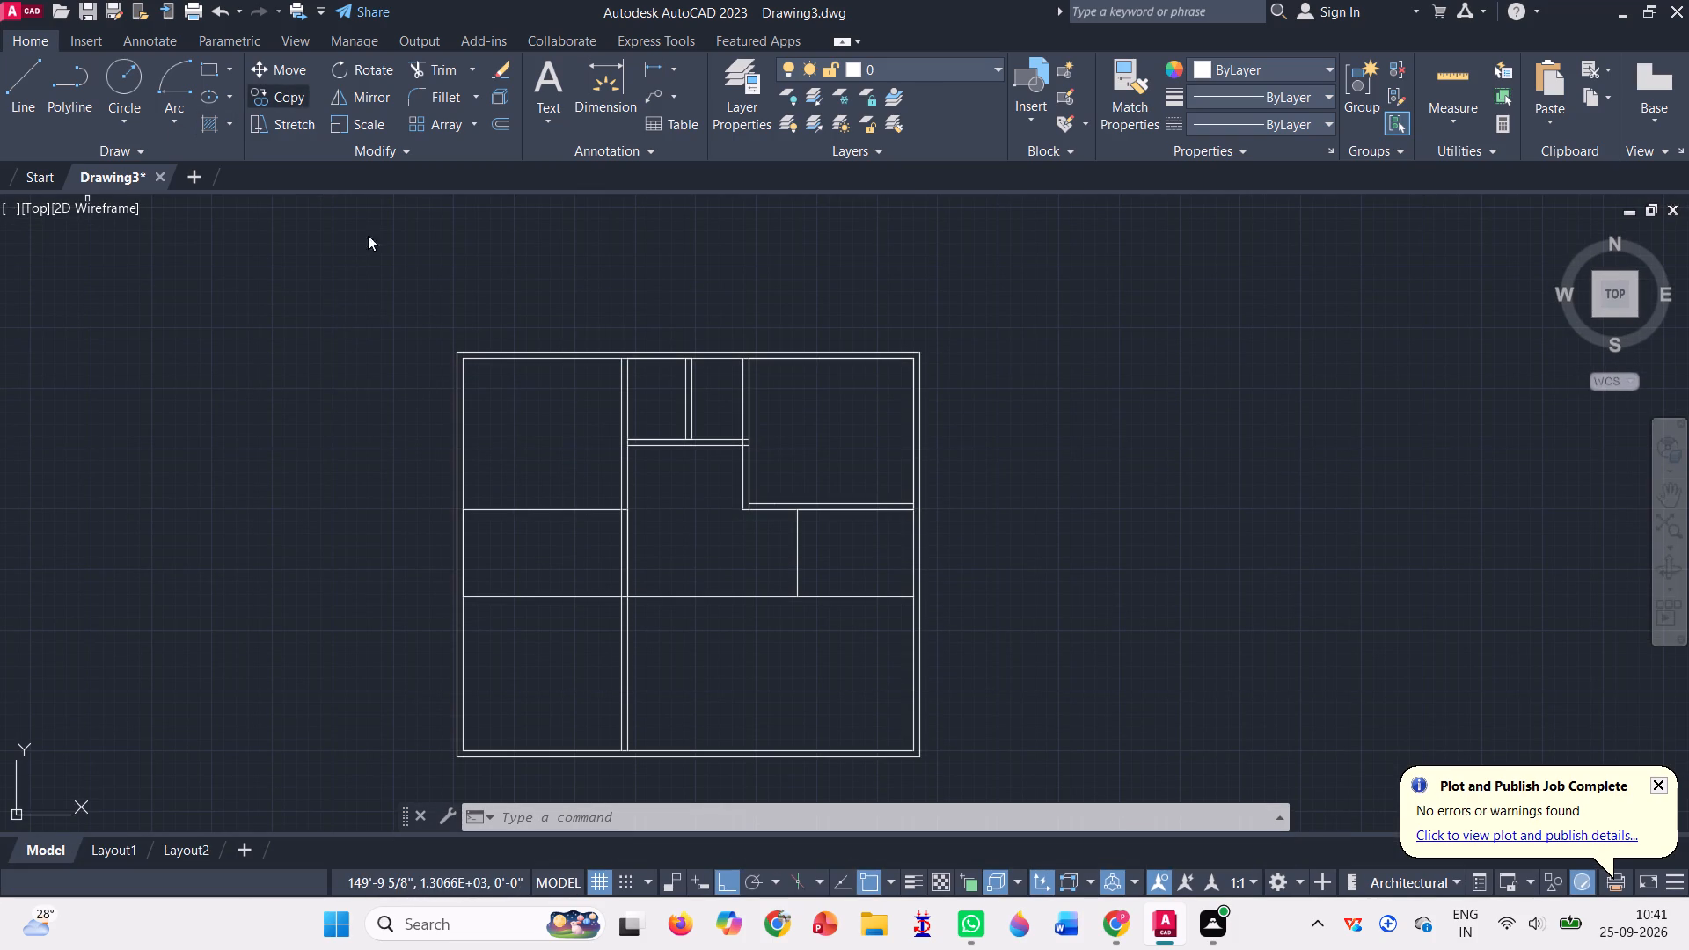
{"action": "left_click", "coordinate": [565, 508]}
{"action": "key", "text": "Return"}
{"action": "left_click", "coordinate": [565, 508]}
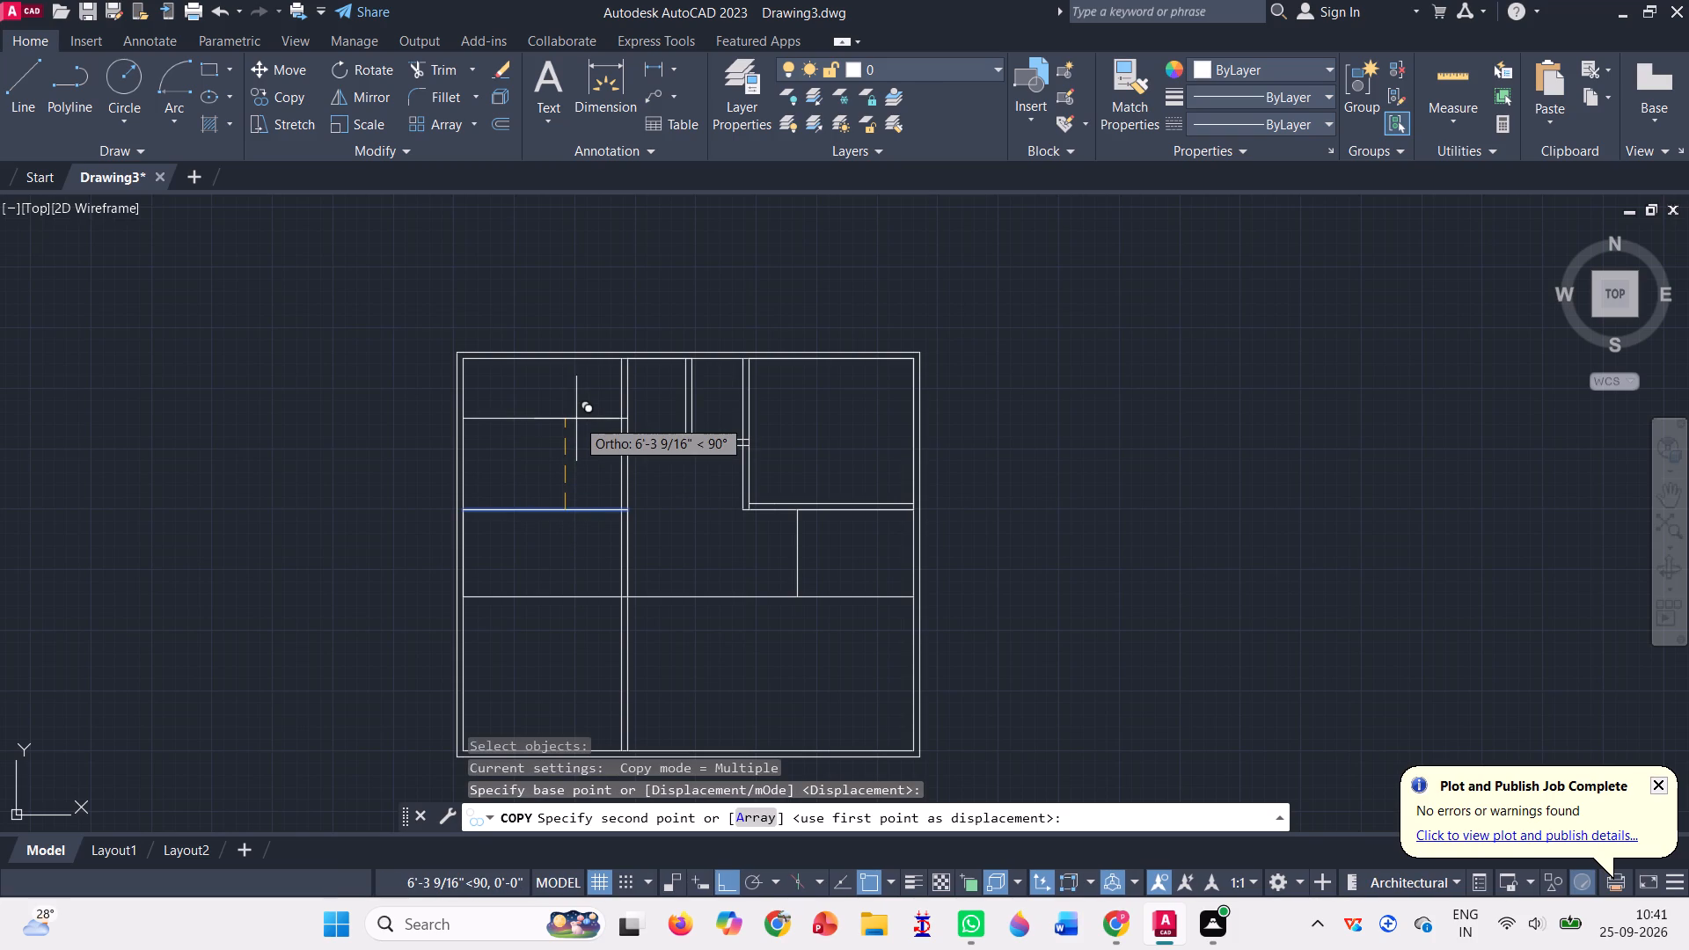
{"action": "type", "text": "0'"}
{"action": "key", "text": "5"}
{"action": "key", "text": "shift+quotedbl"}
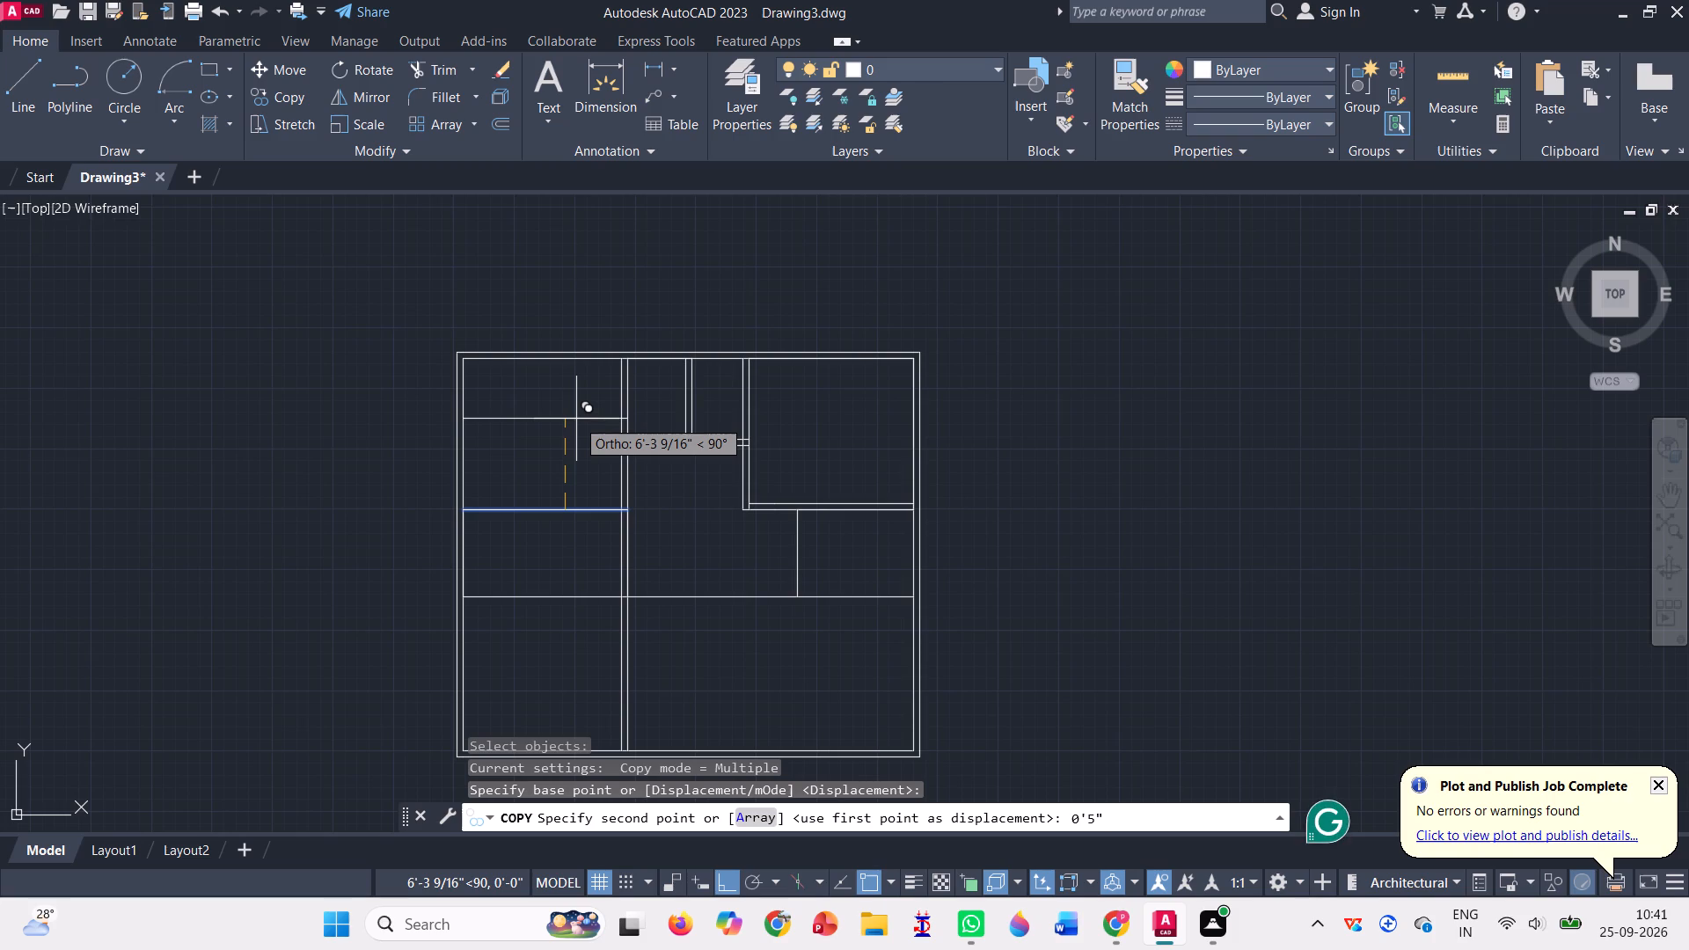
{"action": "key", "text": "Return"}
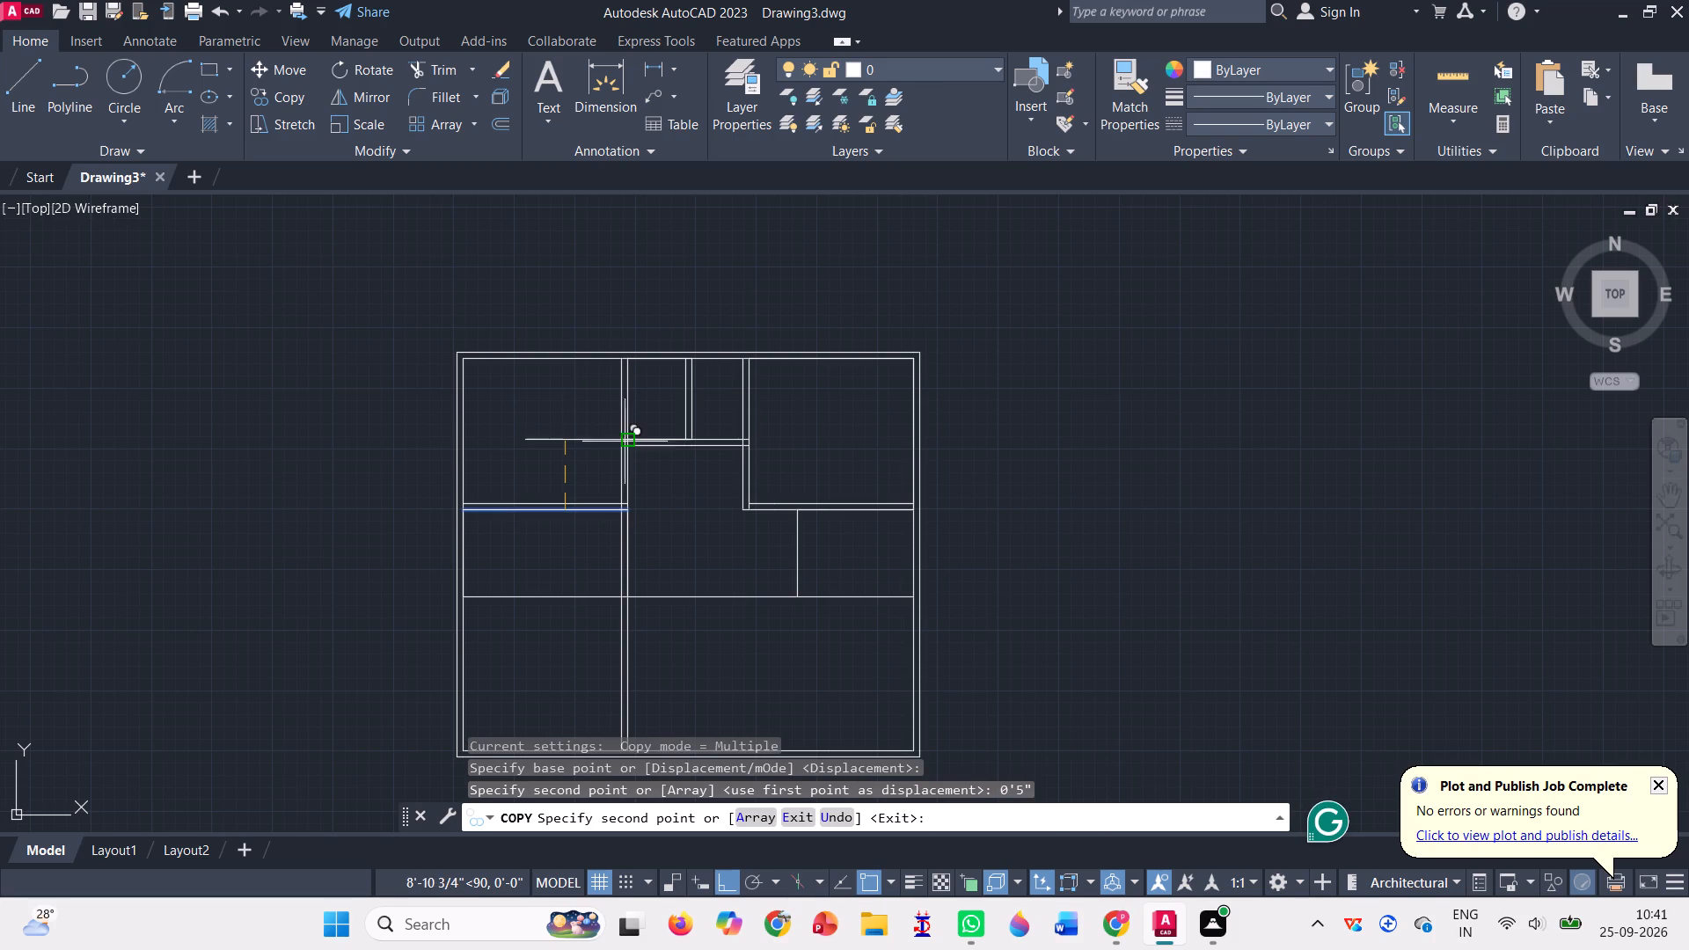
{"action": "key", "text": "Escape"}
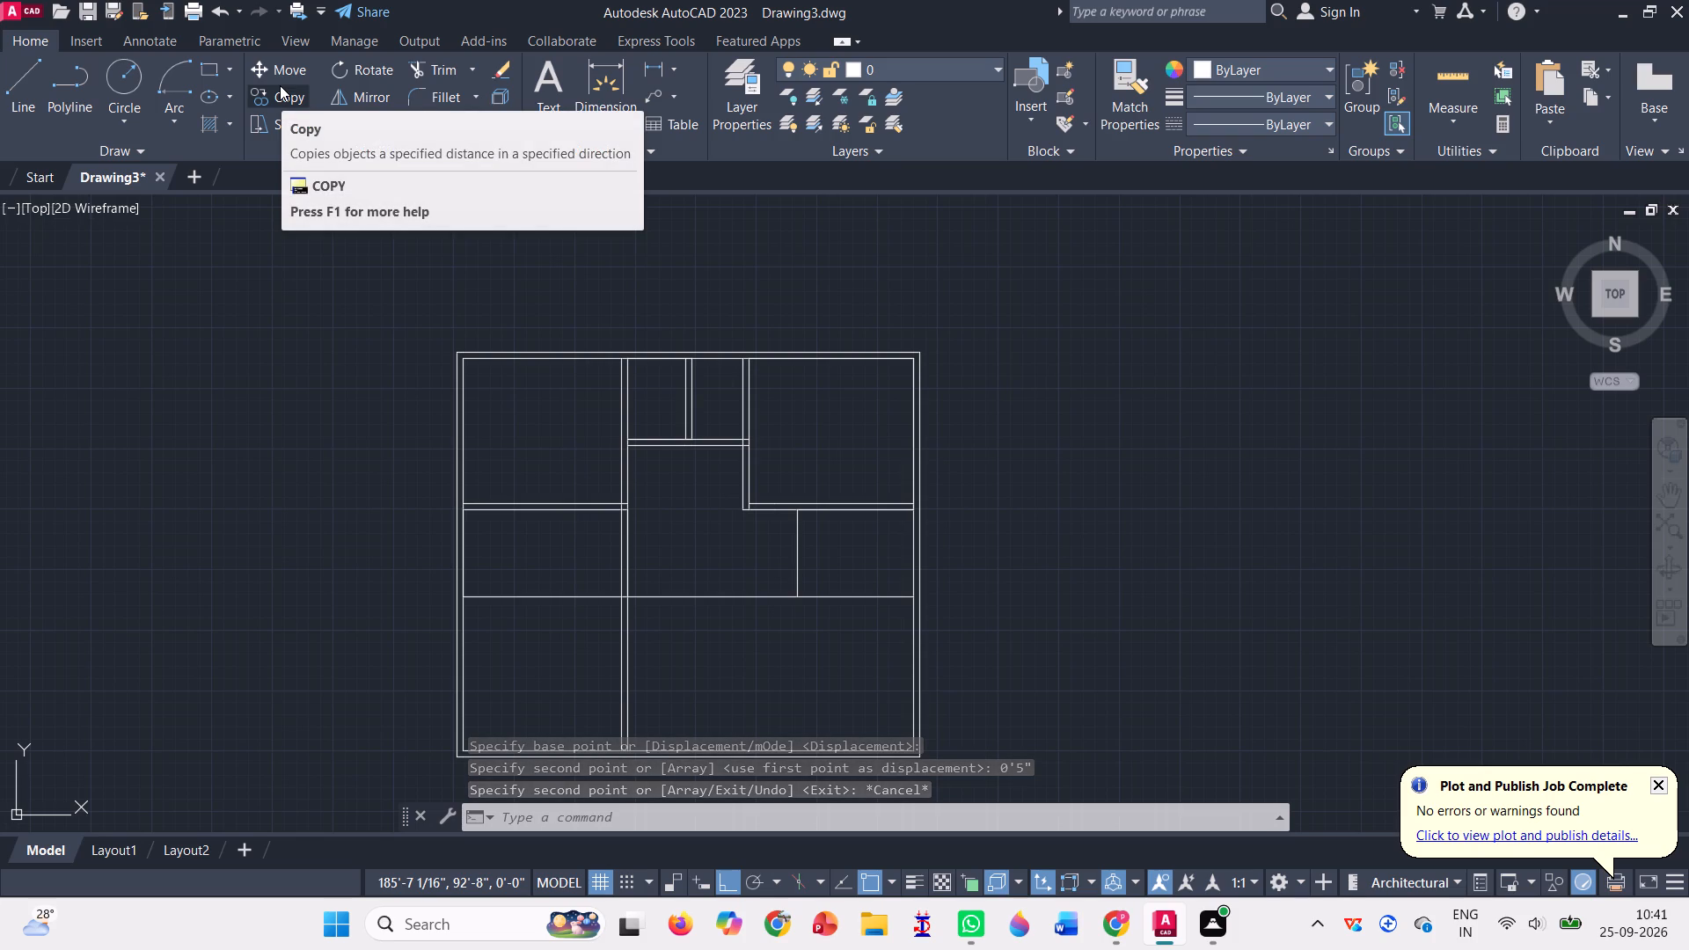
Copy the partition line between the west side's middle and south rooms 0'5" to the north.
{"action": "left_click", "coordinate": [280, 85]}
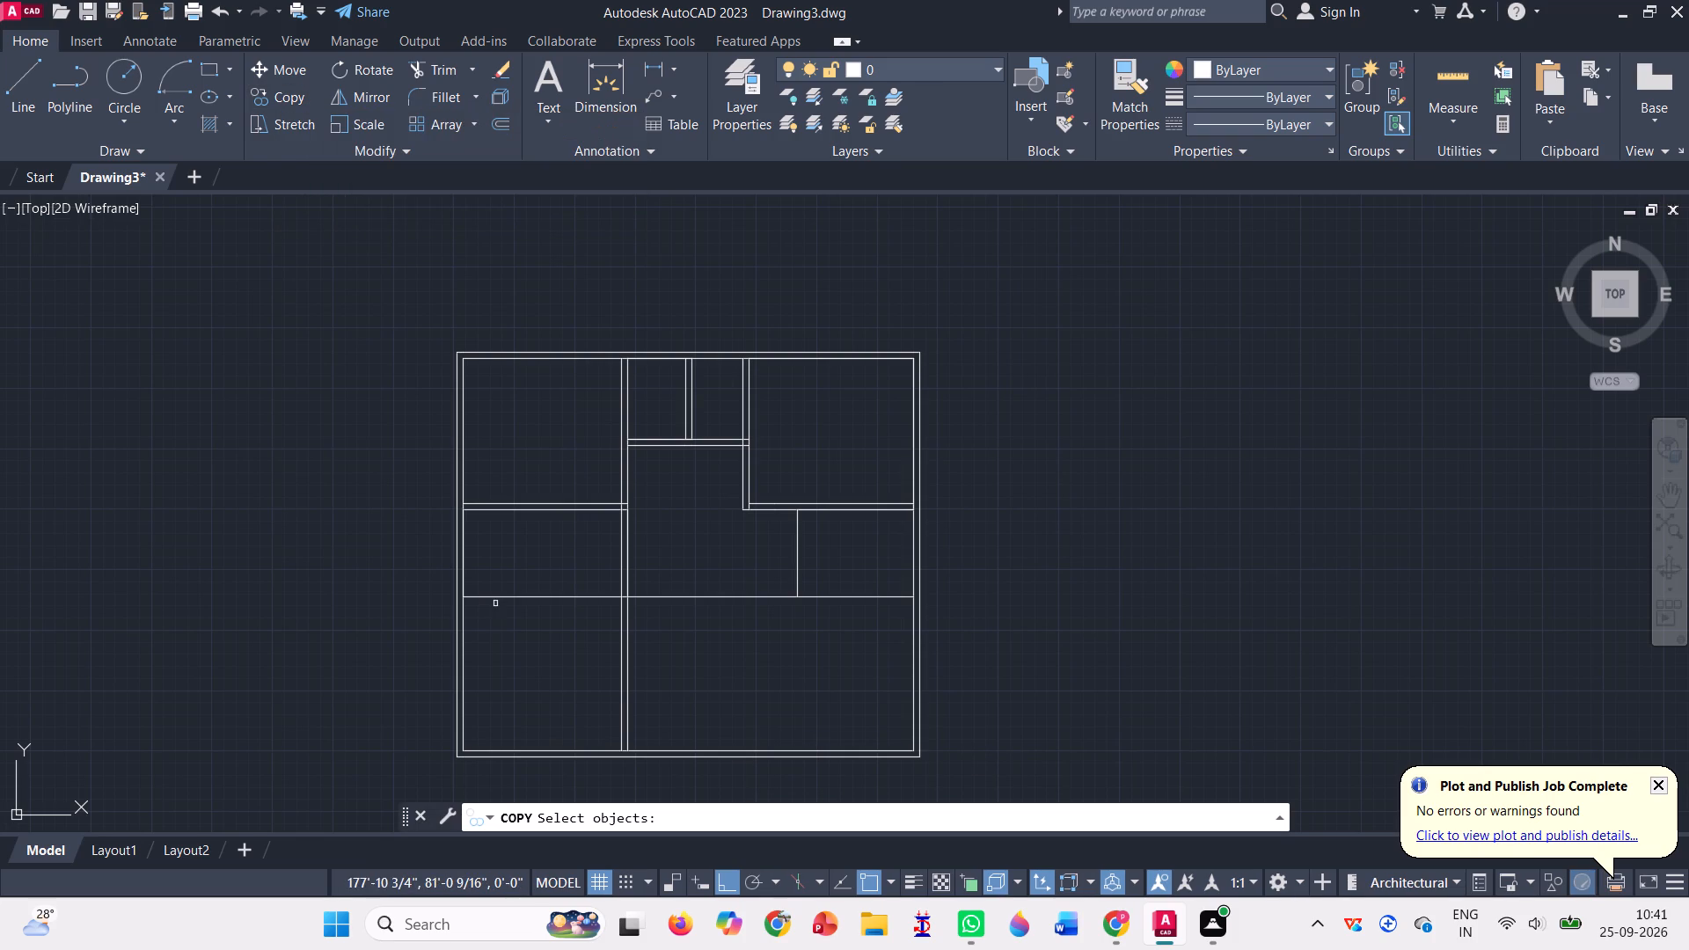
{"action": "left_click", "coordinate": [509, 595]}
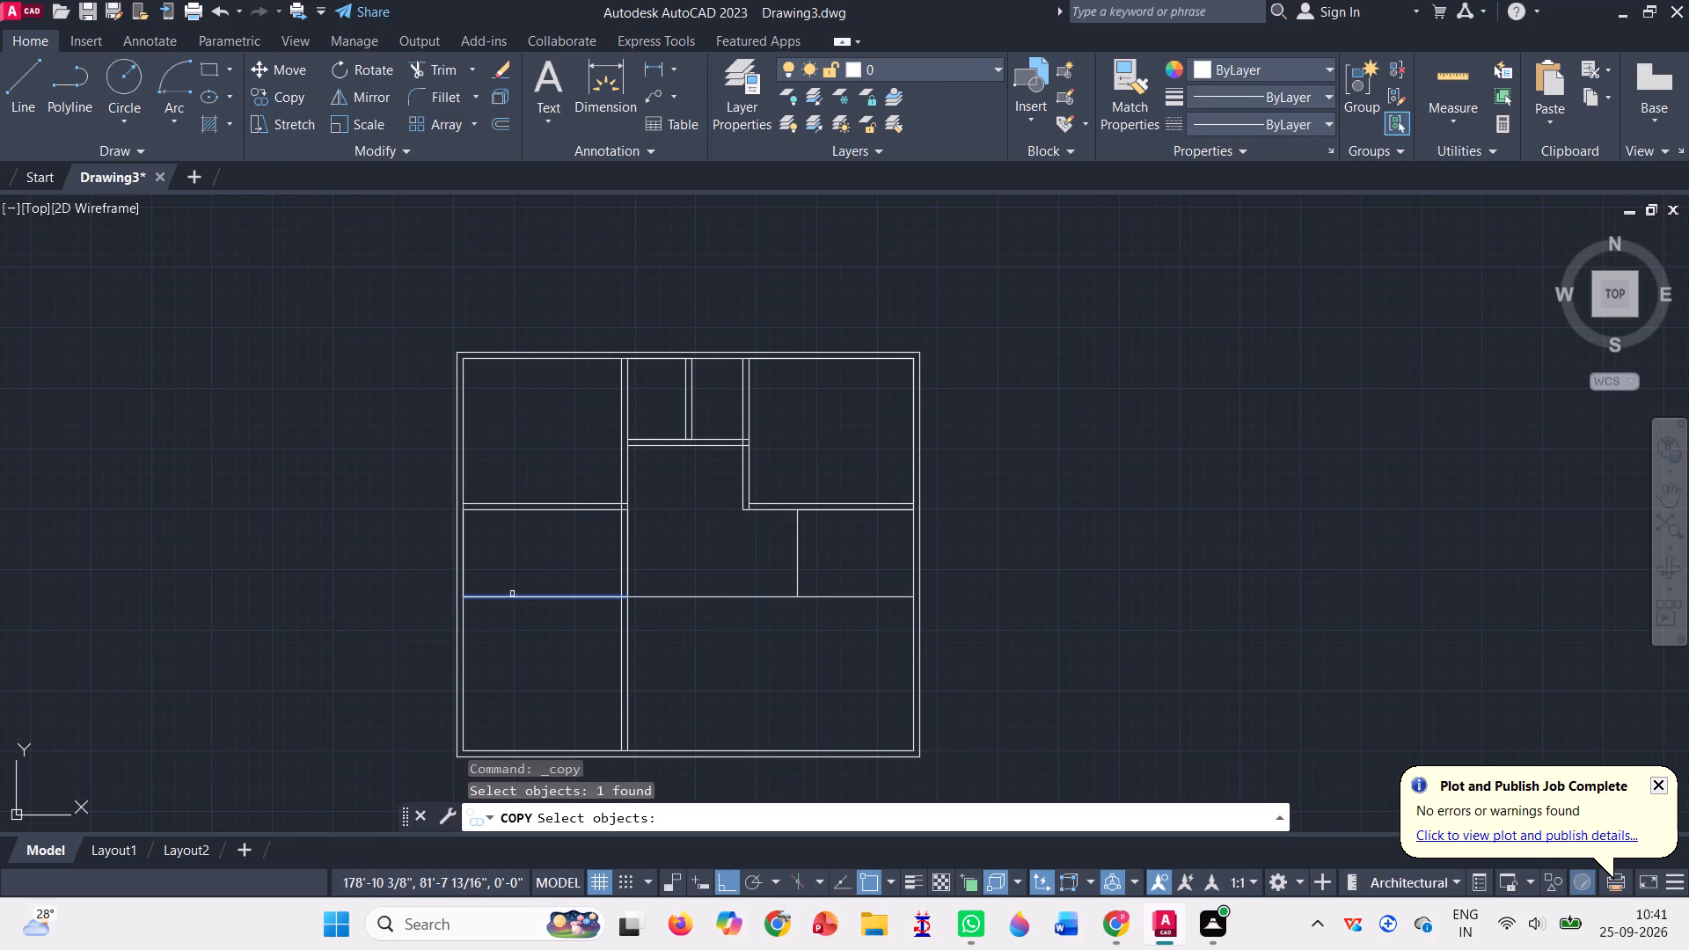
{"action": "key", "text": "Return"}
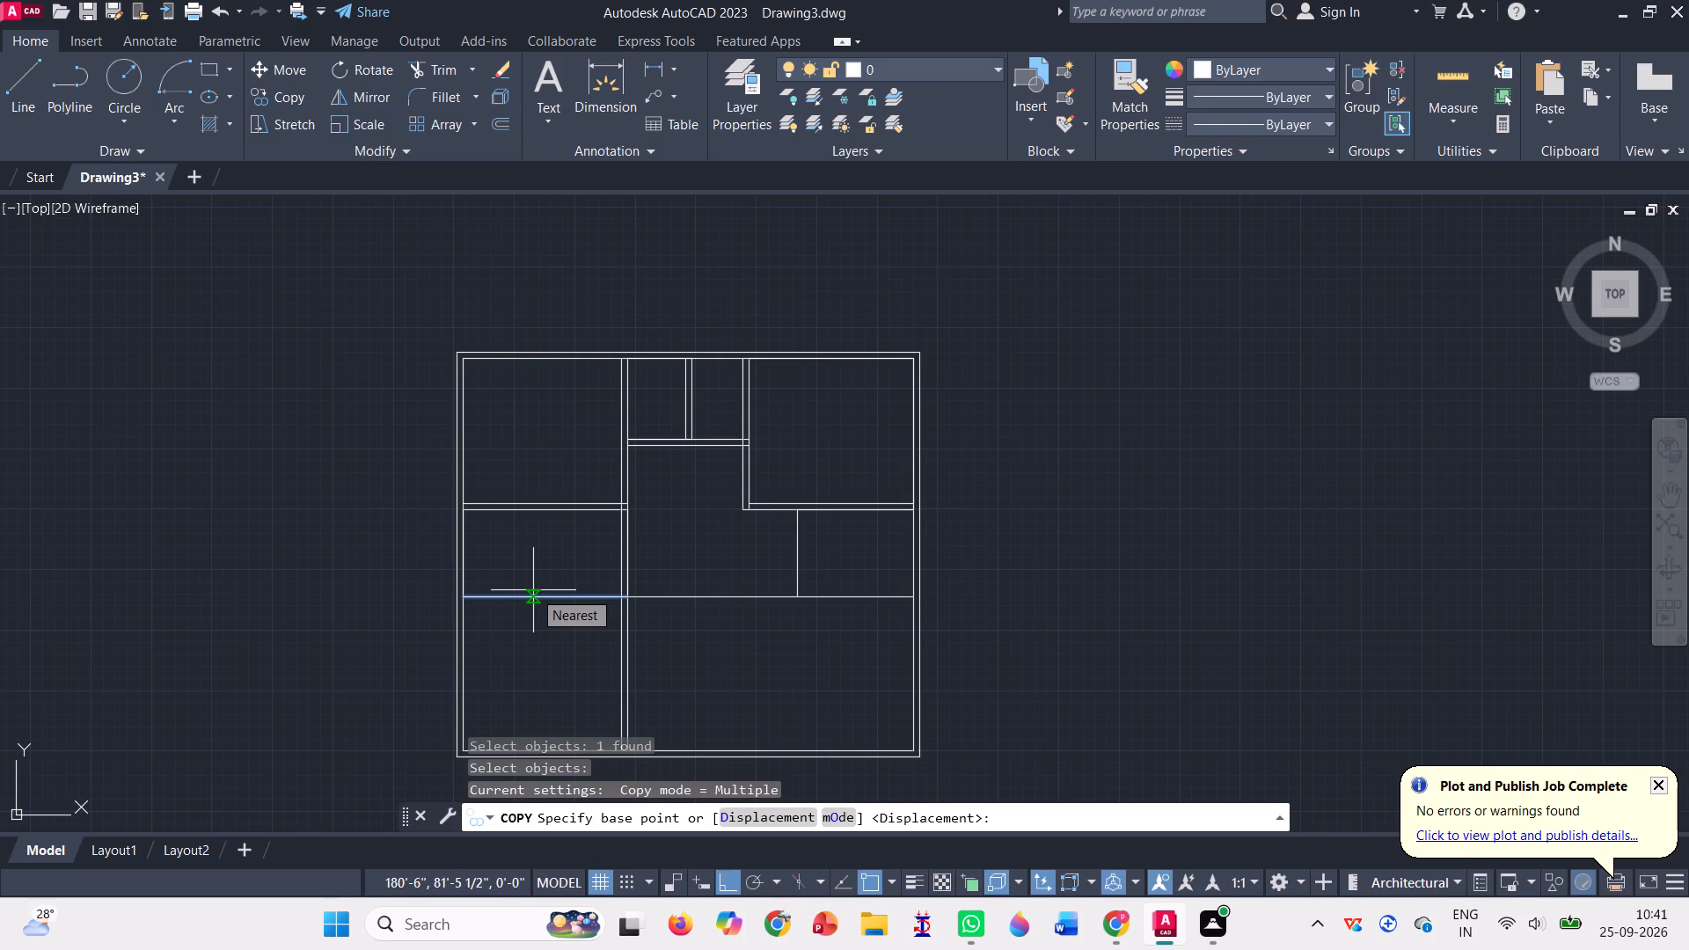
{"action": "left_click", "coordinate": [546, 592]}
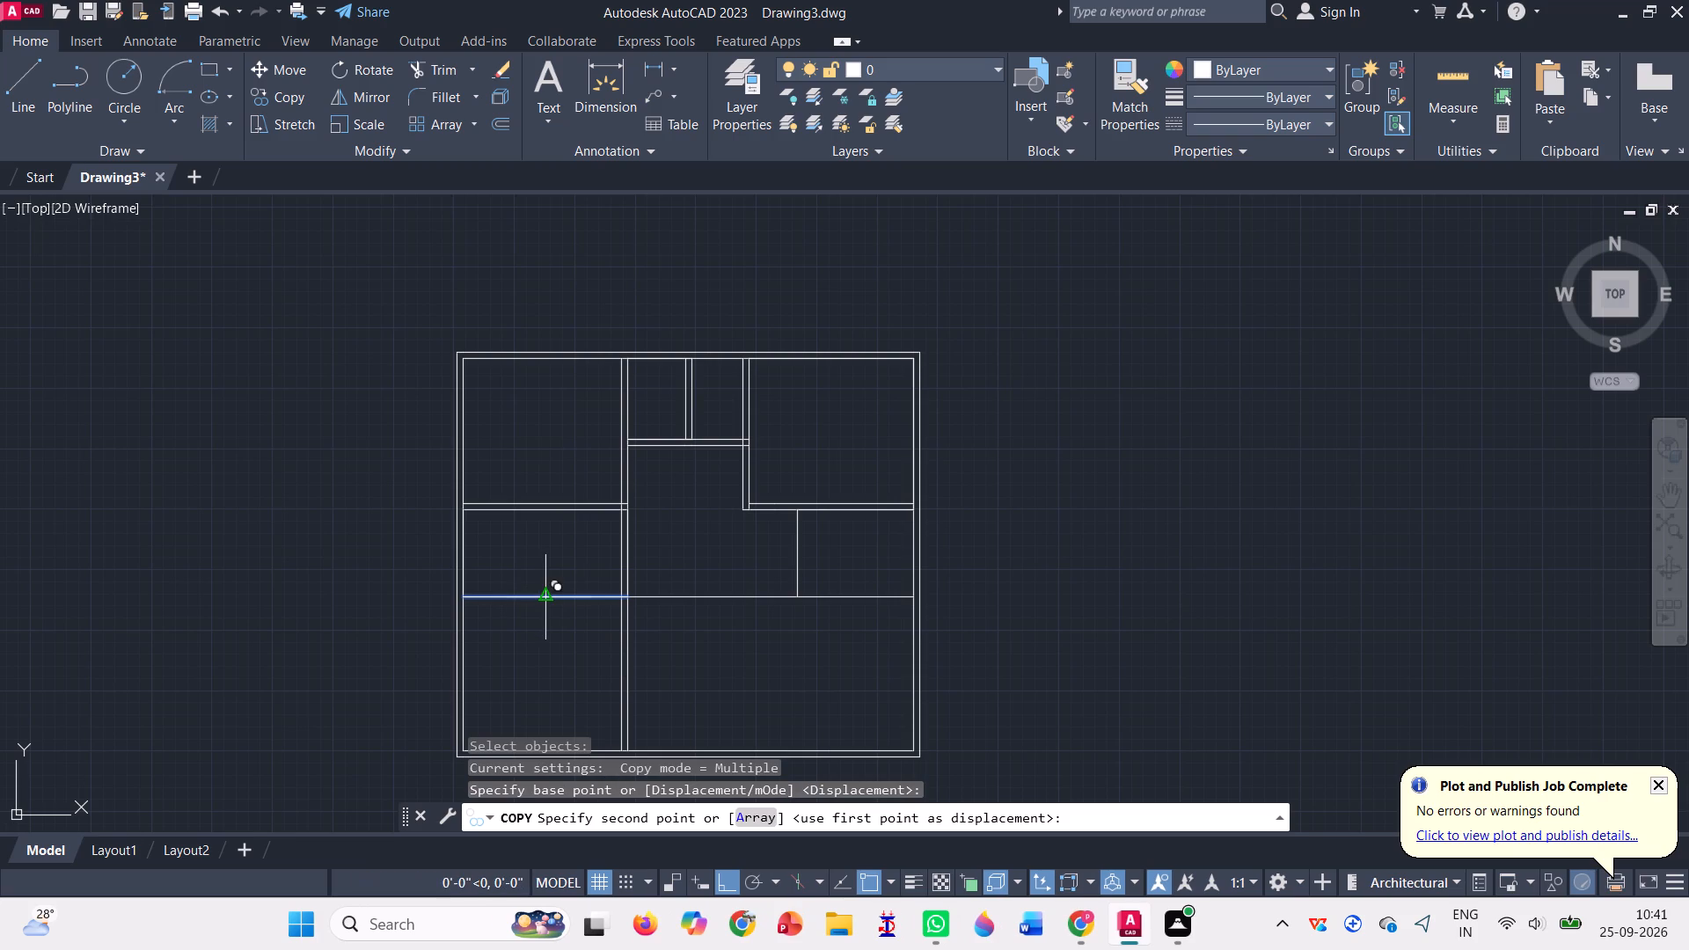
{"action": "type", "text": "0'5\""}
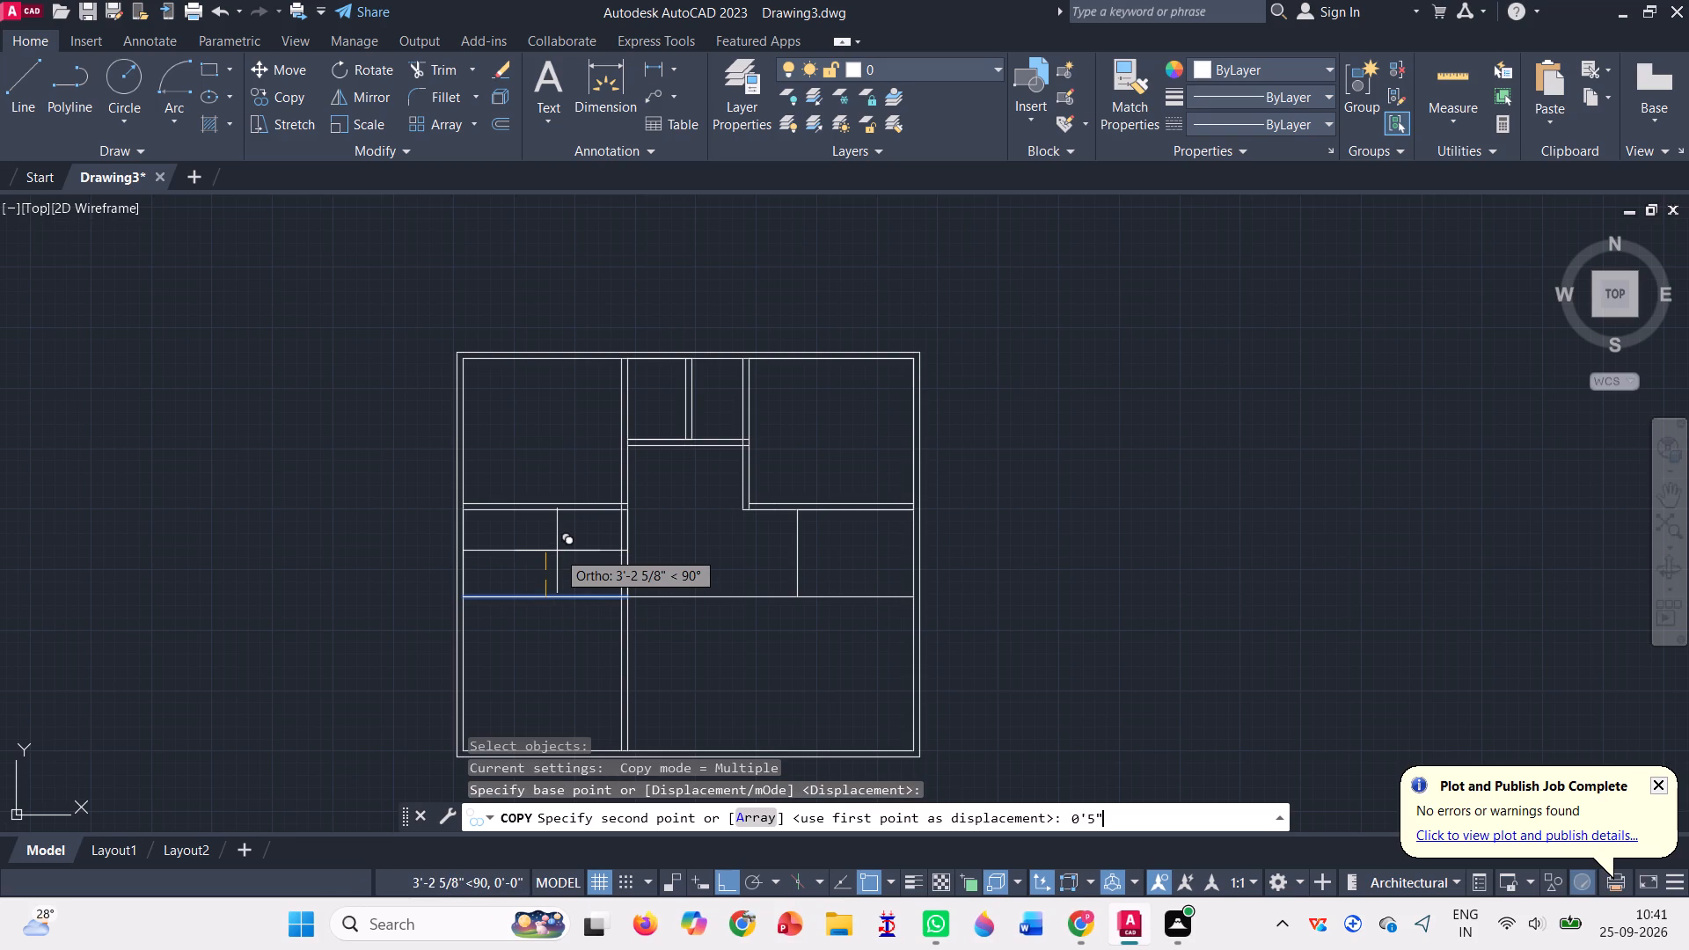
{"action": "key", "text": "Return"}
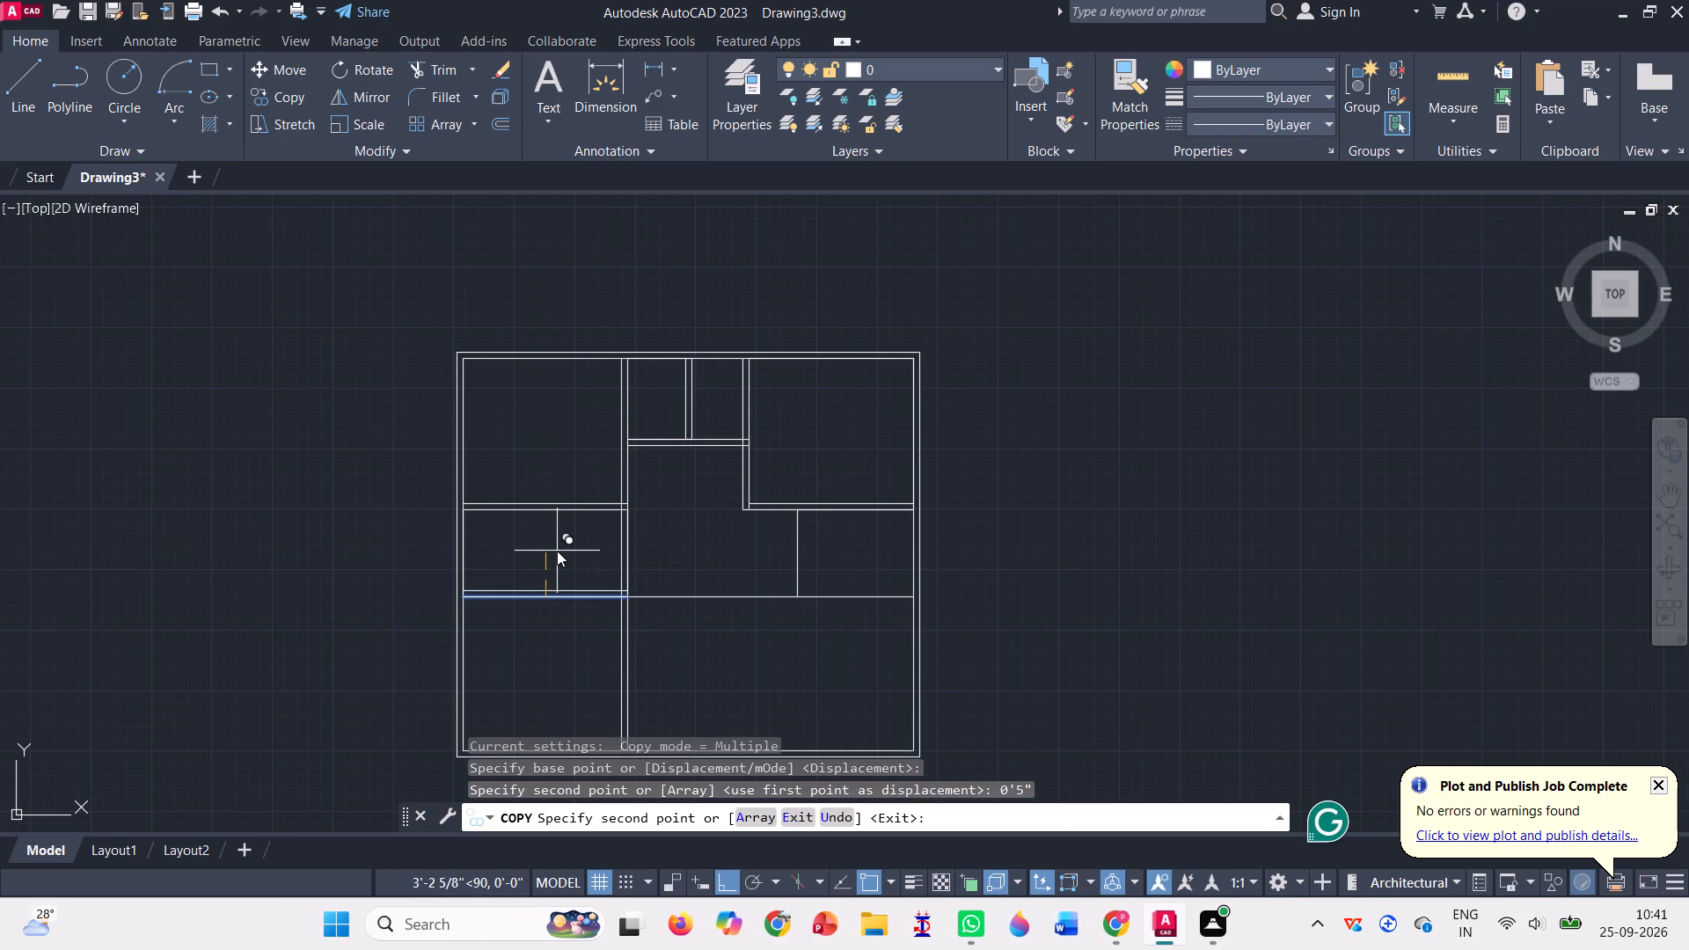
{"action": "key", "text": "Escape"}
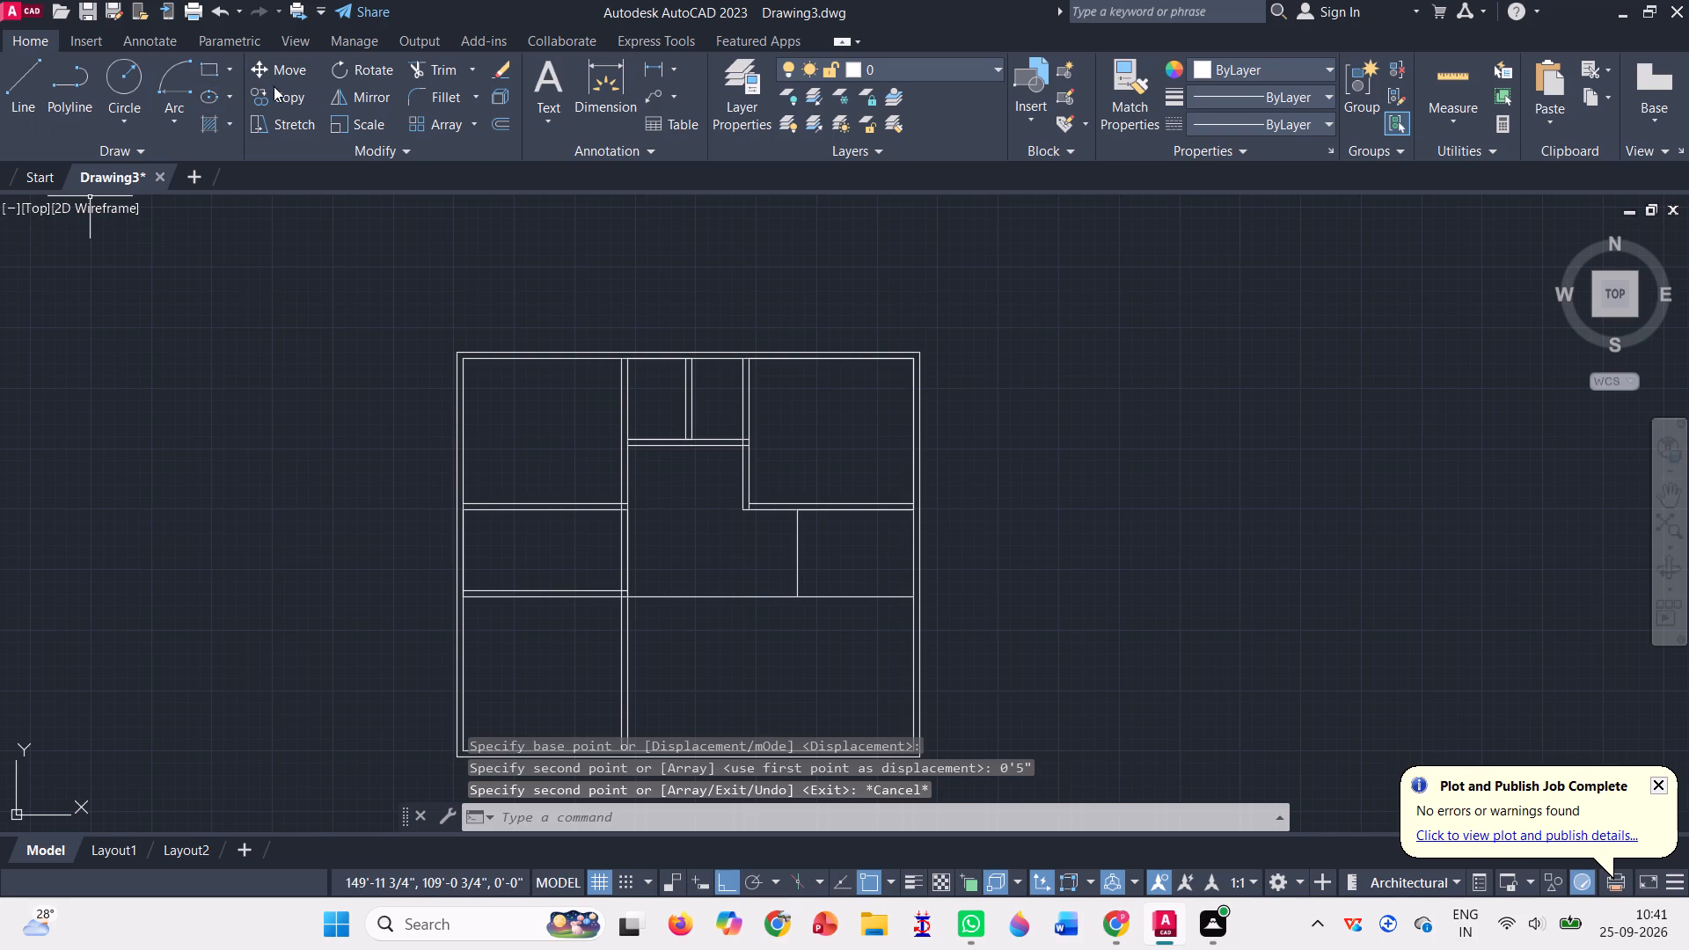
Copy the long horizontal partition line north of the large southeast room 0'5" to the north.
{"action": "left_click", "coordinate": [274, 89]}
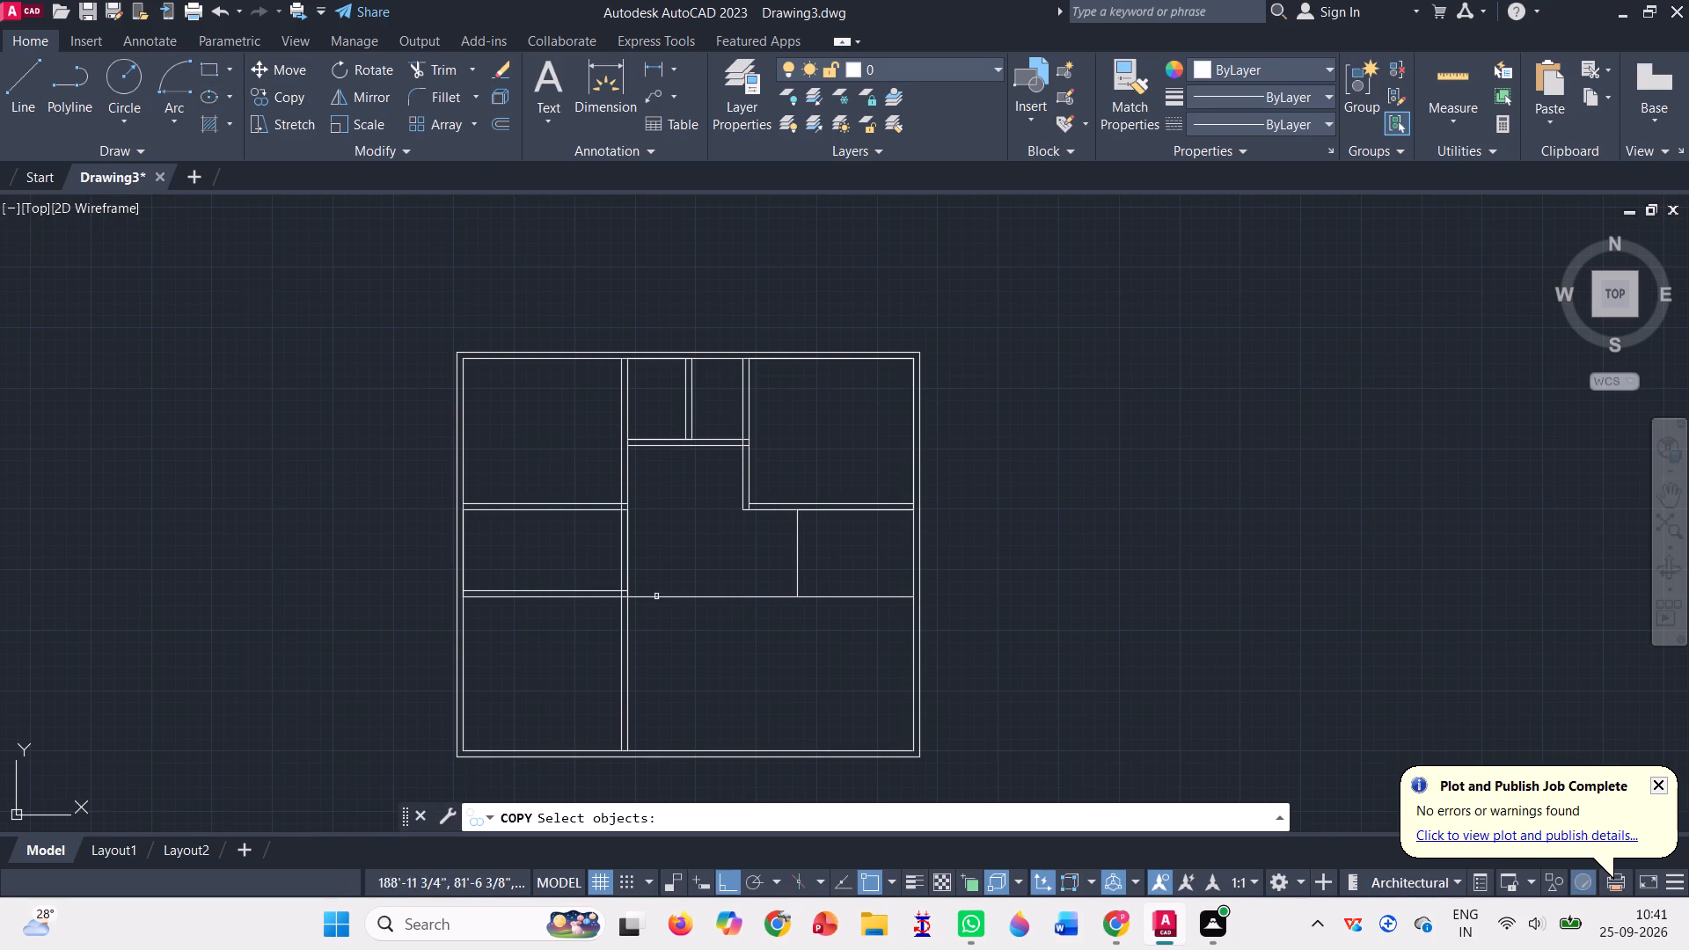
{"action": "left_click", "coordinate": [771, 594]}
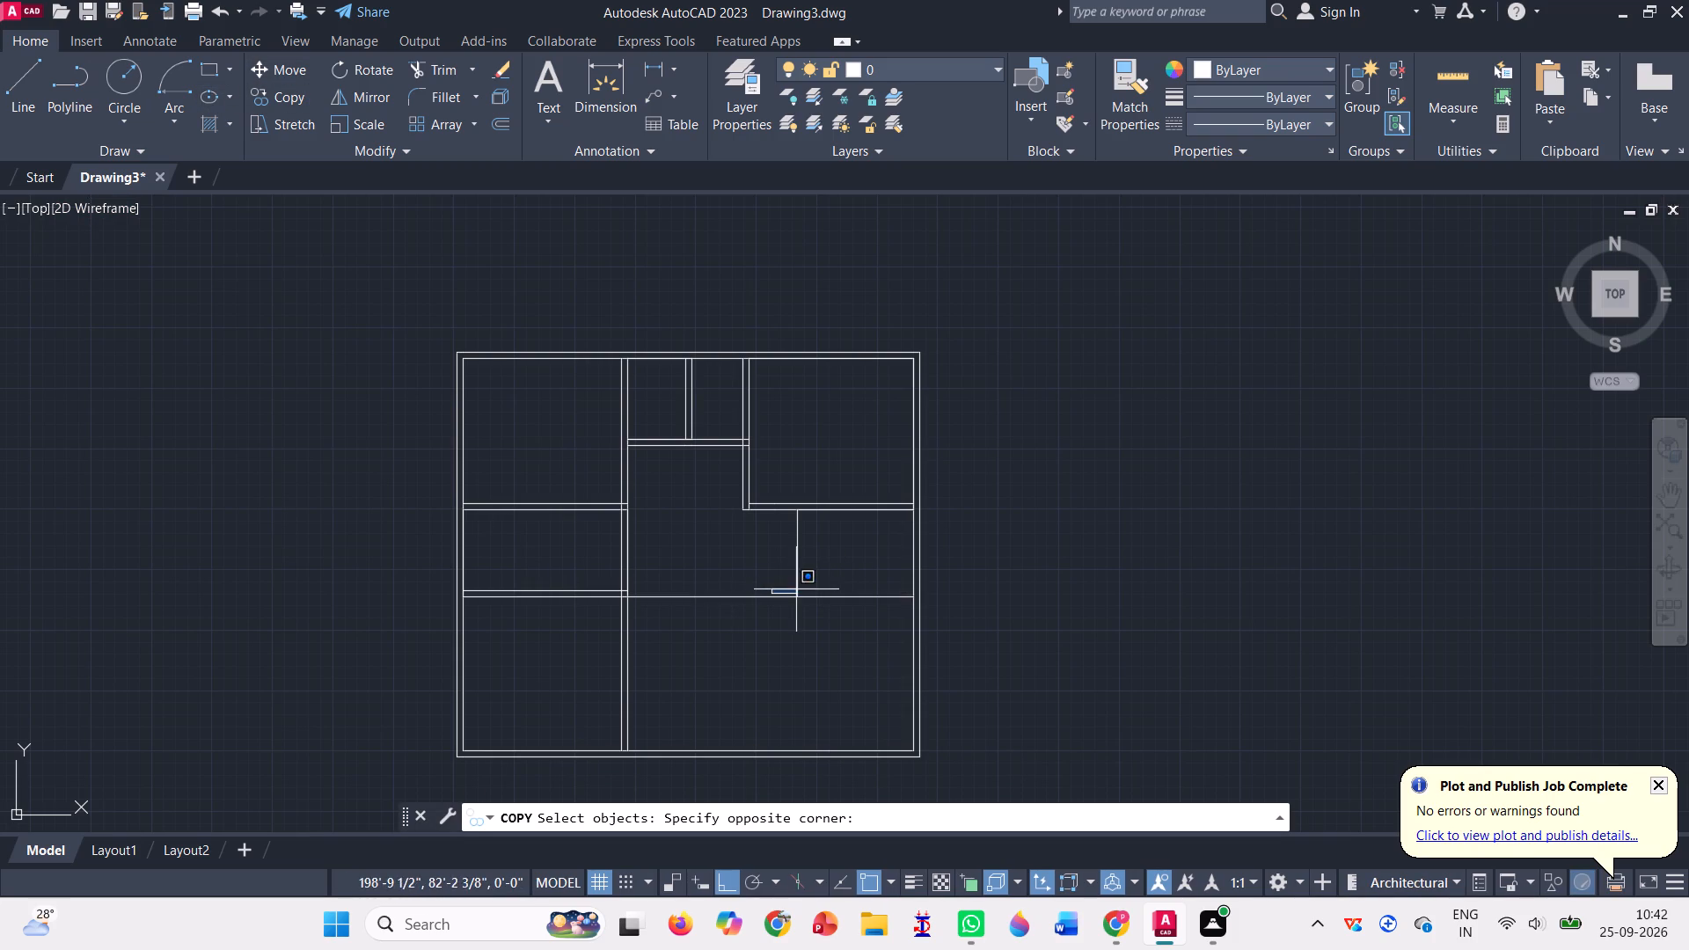
{"action": "left_click", "coordinate": [696, 627]}
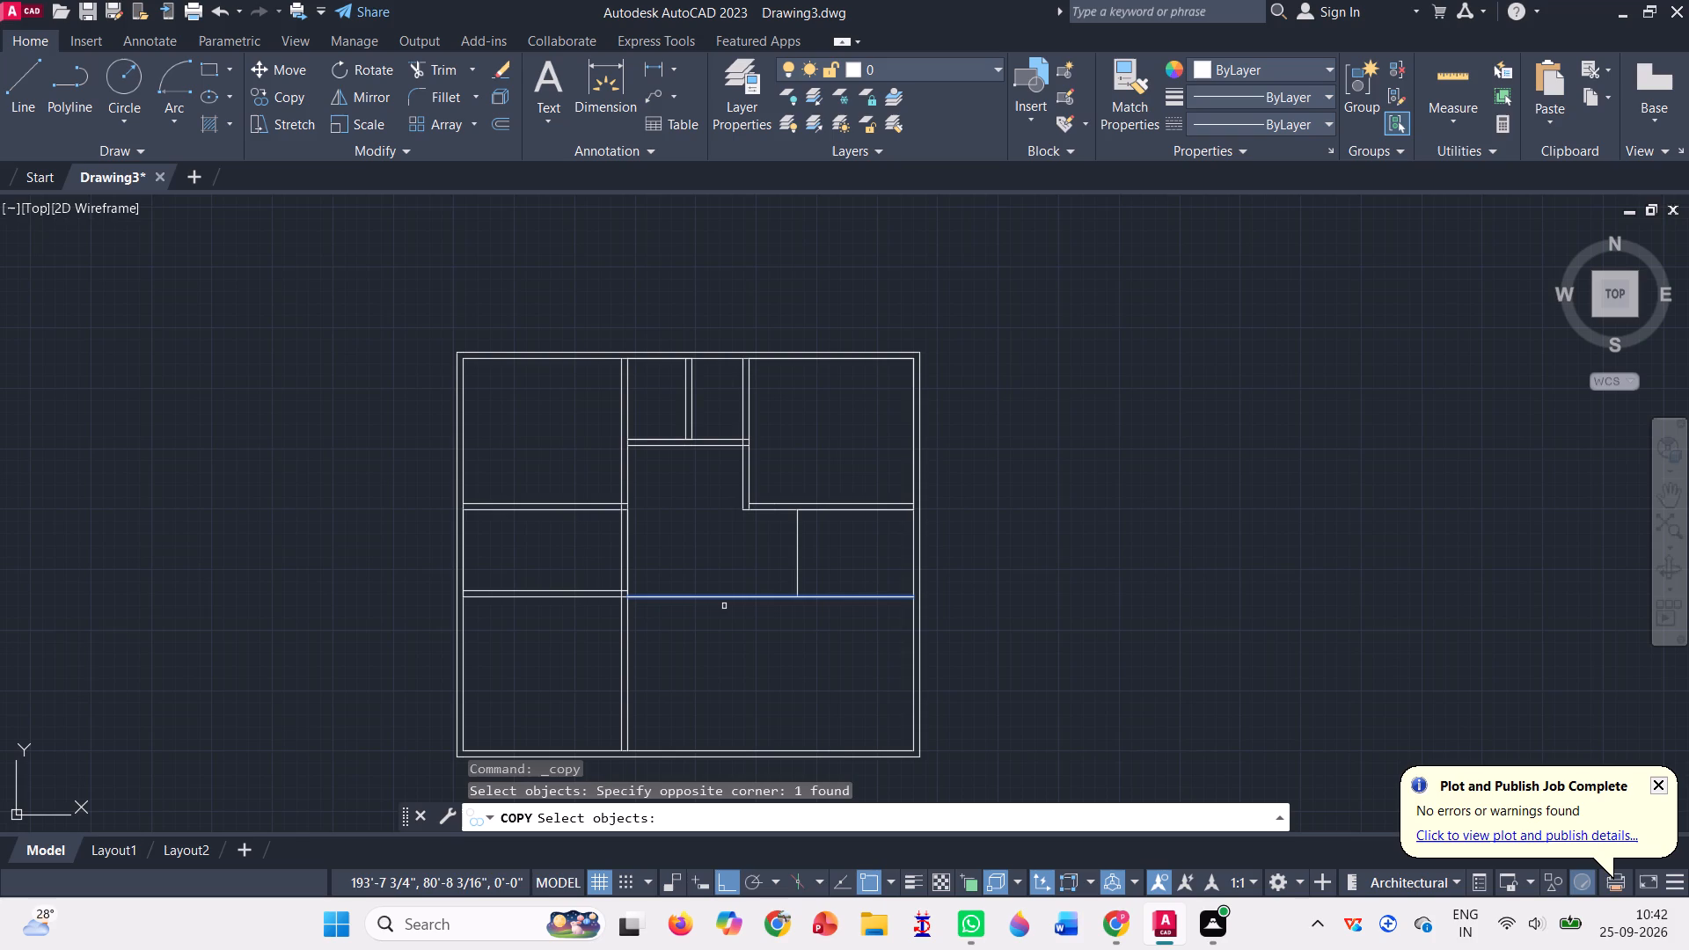
{"action": "key", "text": "Return"}
{"action": "left_click", "coordinate": [732, 597]}
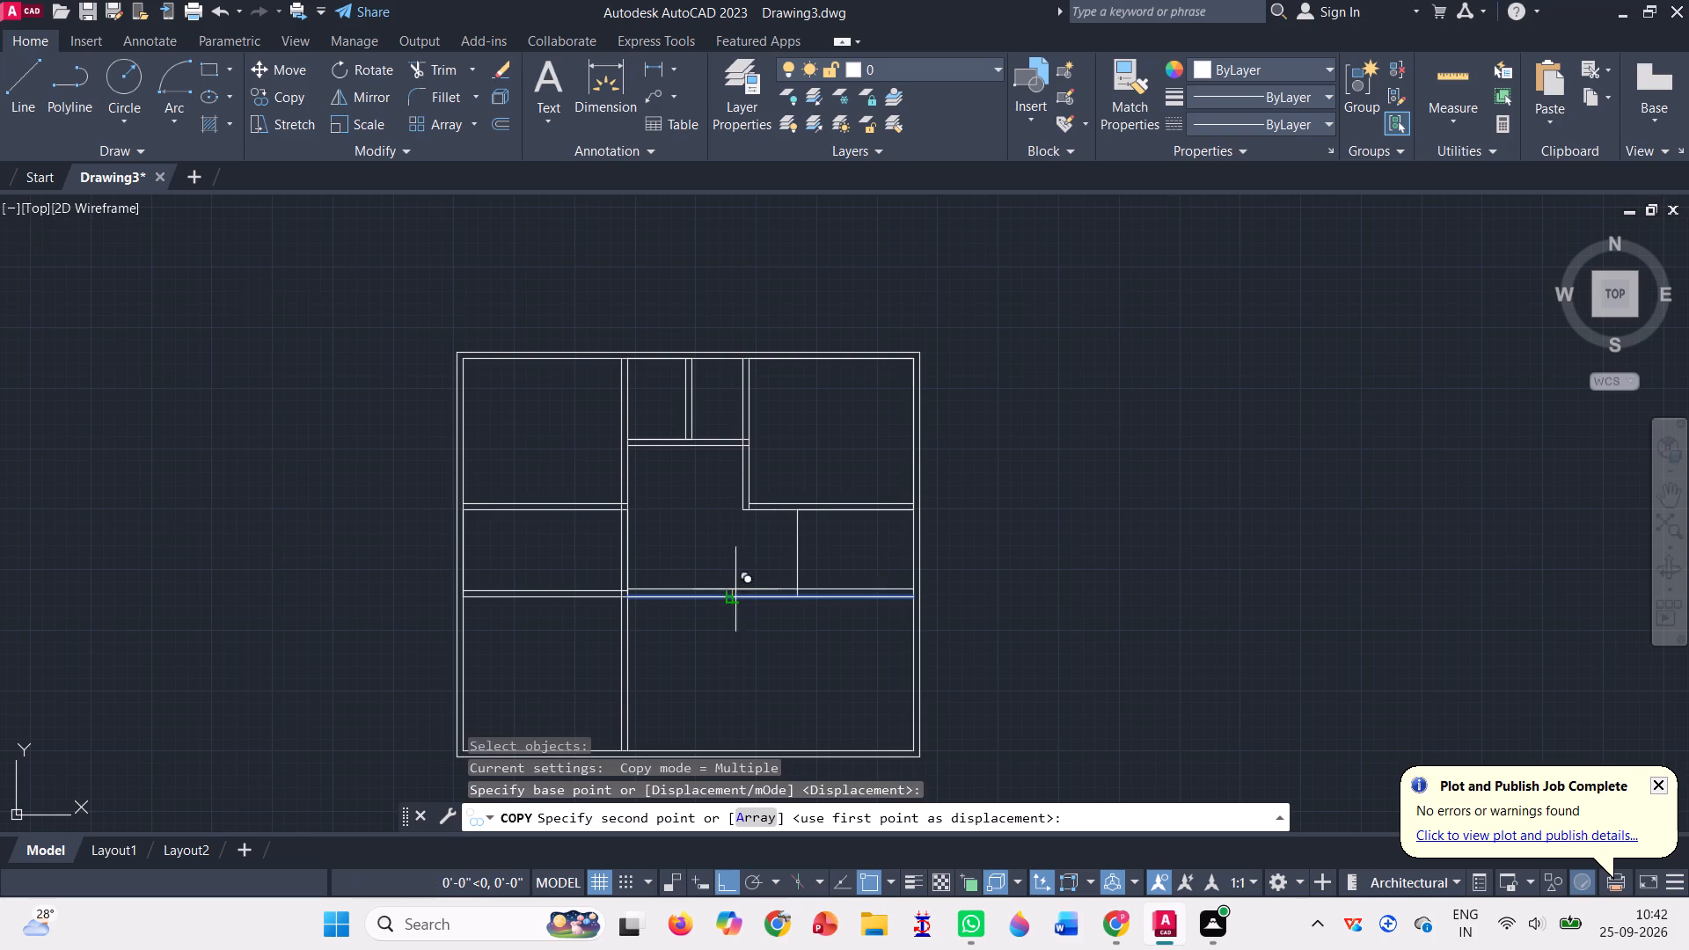
{"action": "type", "text": "0'5\""}
{"action": "key", "text": "Return"}
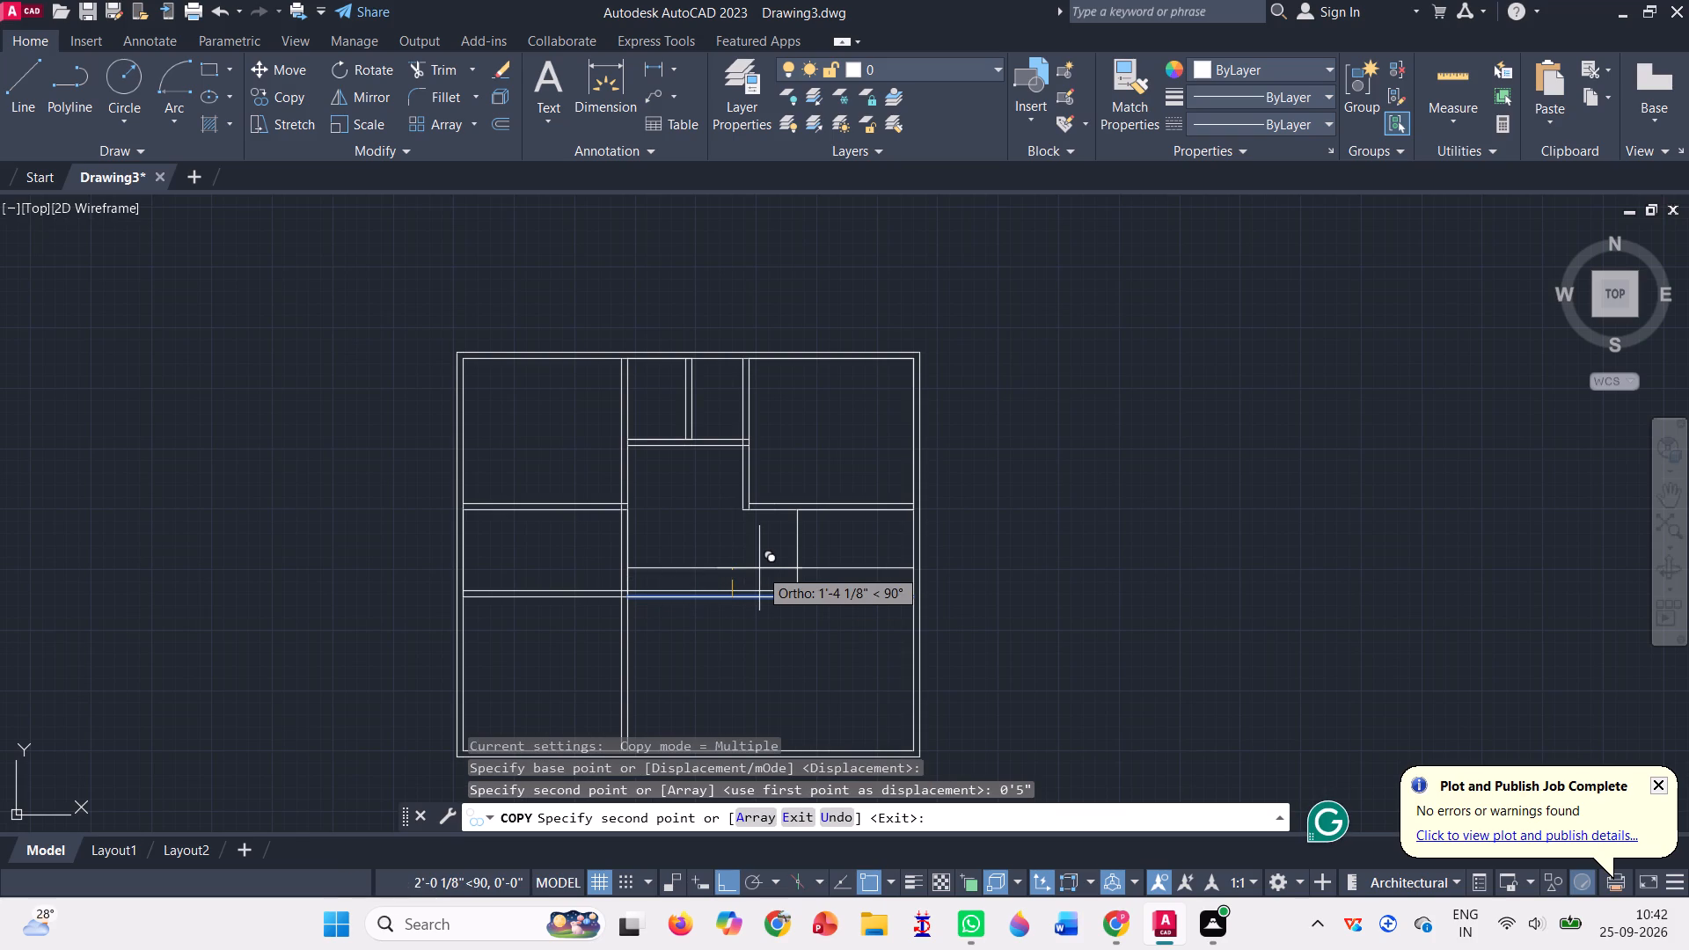
{"action": "key", "text": "Escape"}
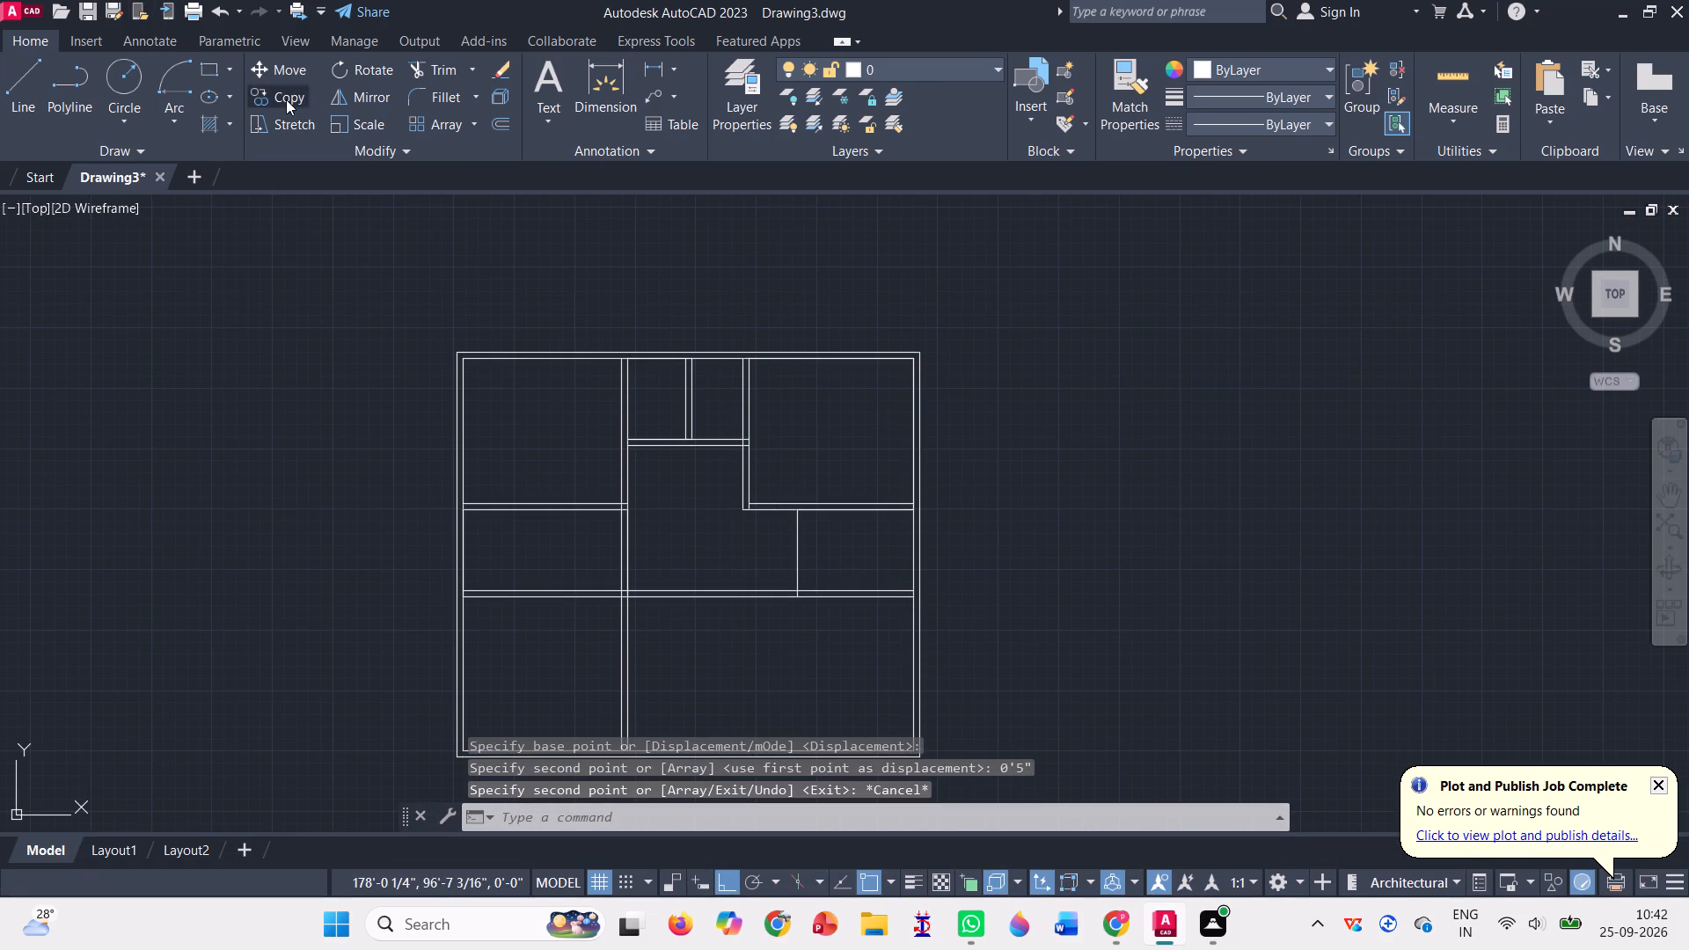
Copy the short vertical partition line south of the northeast room 0'5" to the west.
{"action": "left_click", "coordinate": [286, 99]}
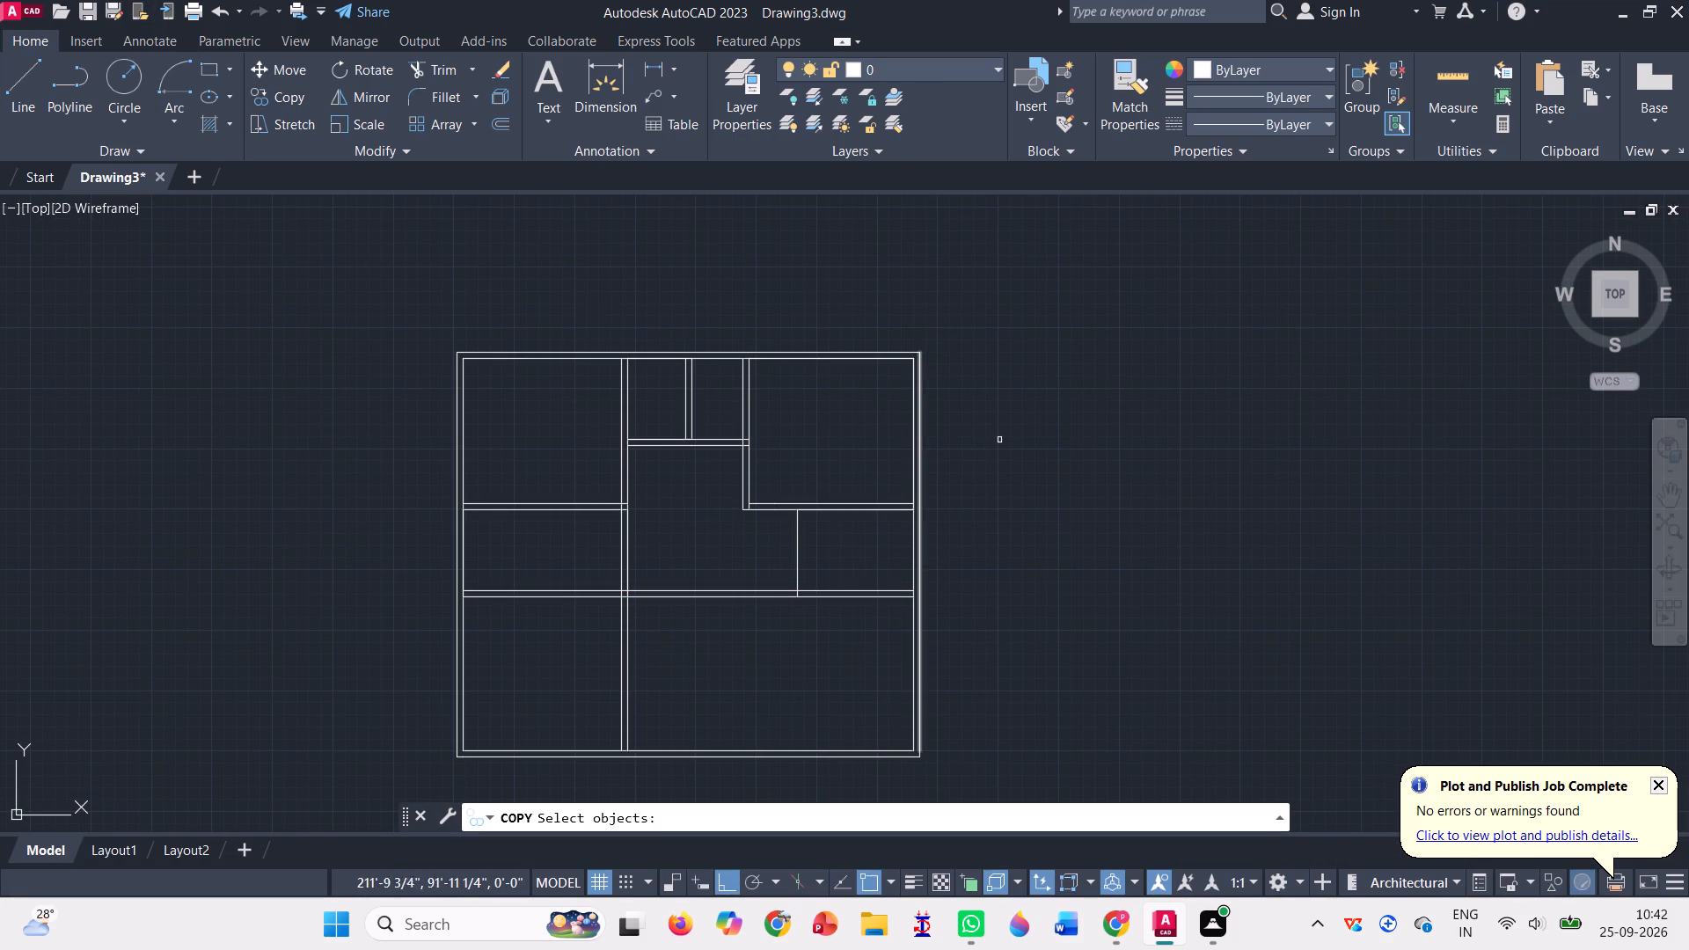
{"action": "left_click", "coordinate": [796, 552]}
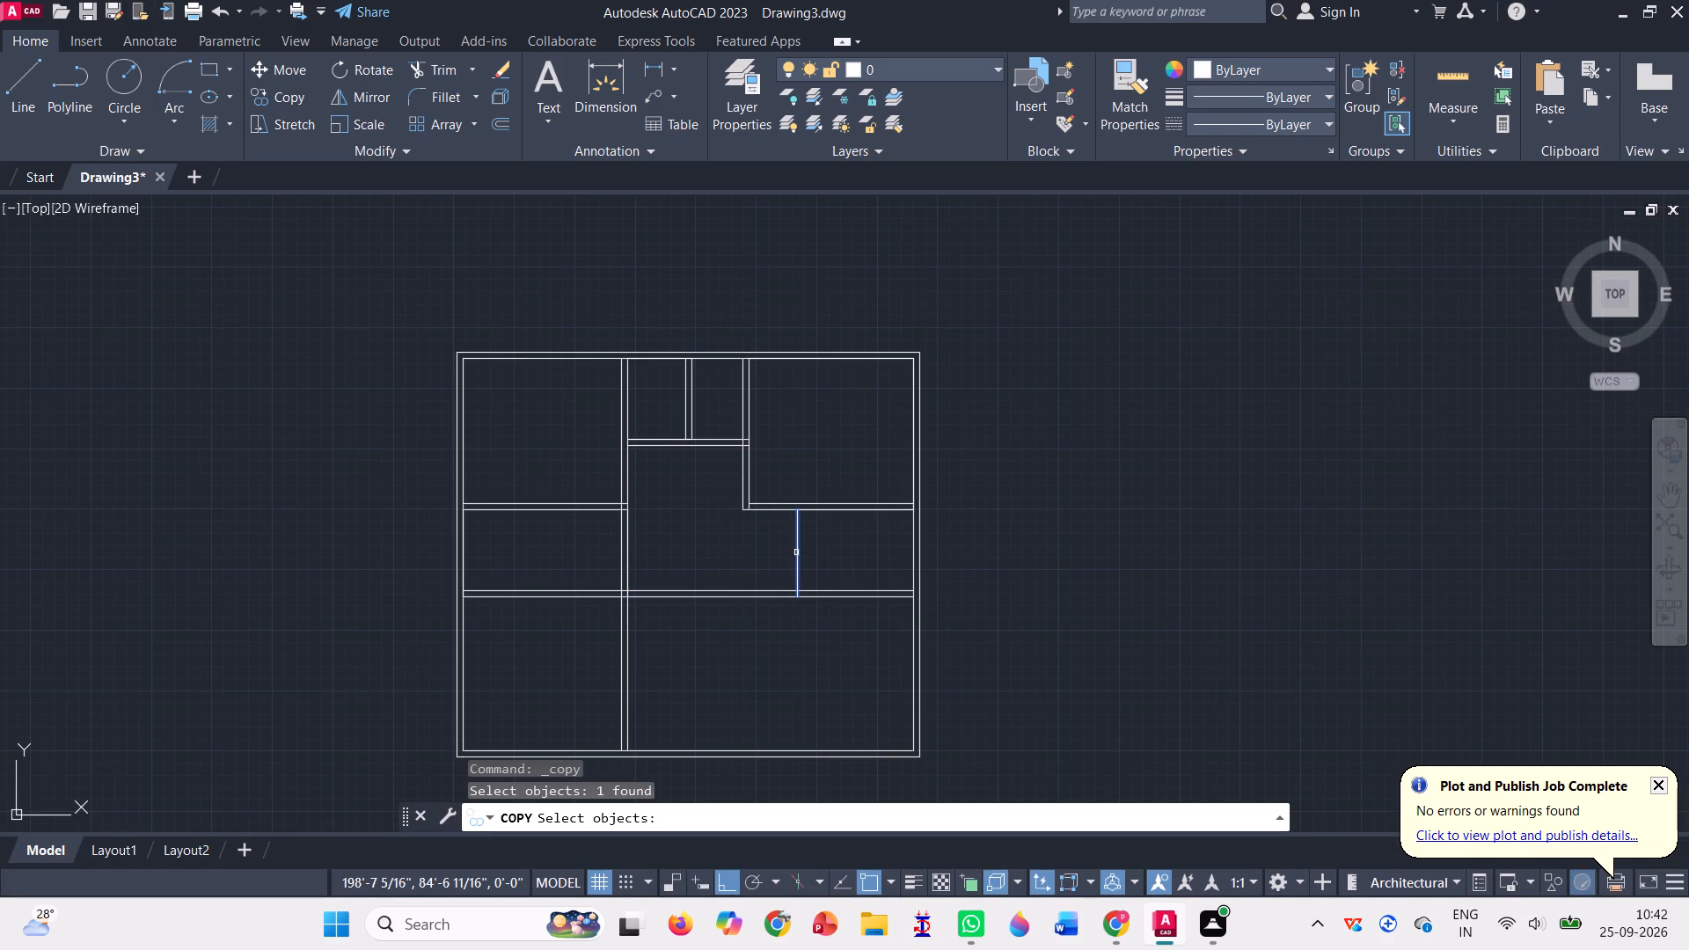
{"action": "key", "text": "Return"}
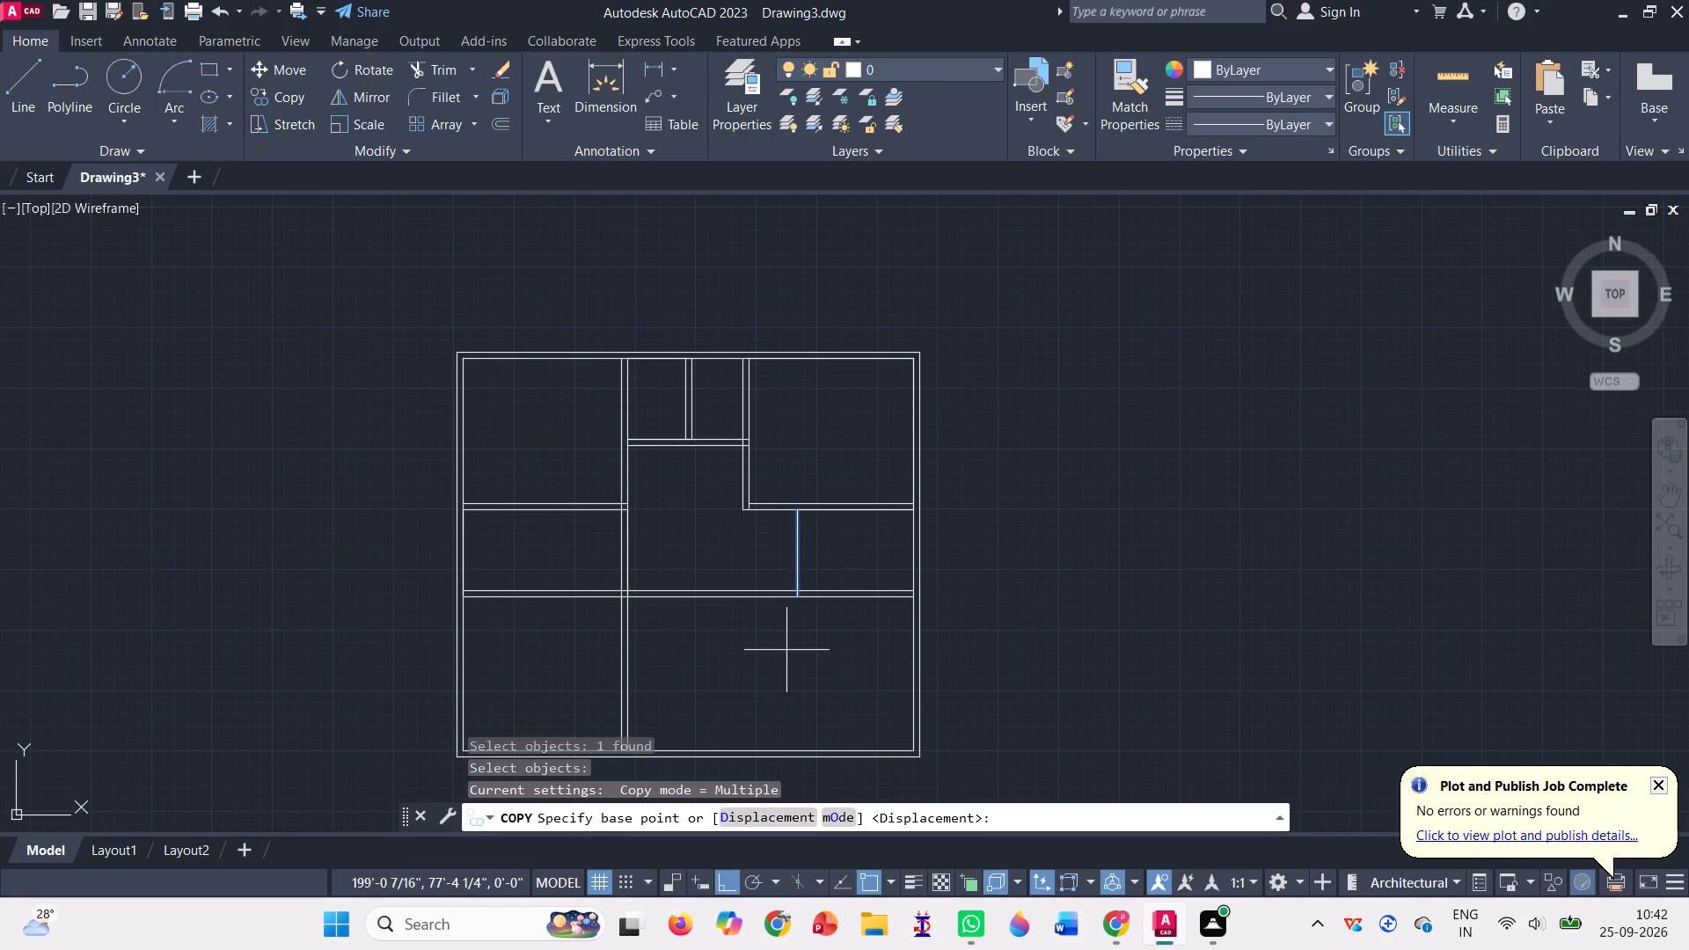
{"action": "left_click", "coordinate": [796, 558]}
{"action": "type", "text": "0'5"}
{"action": "key", "text": "apostrophe"}
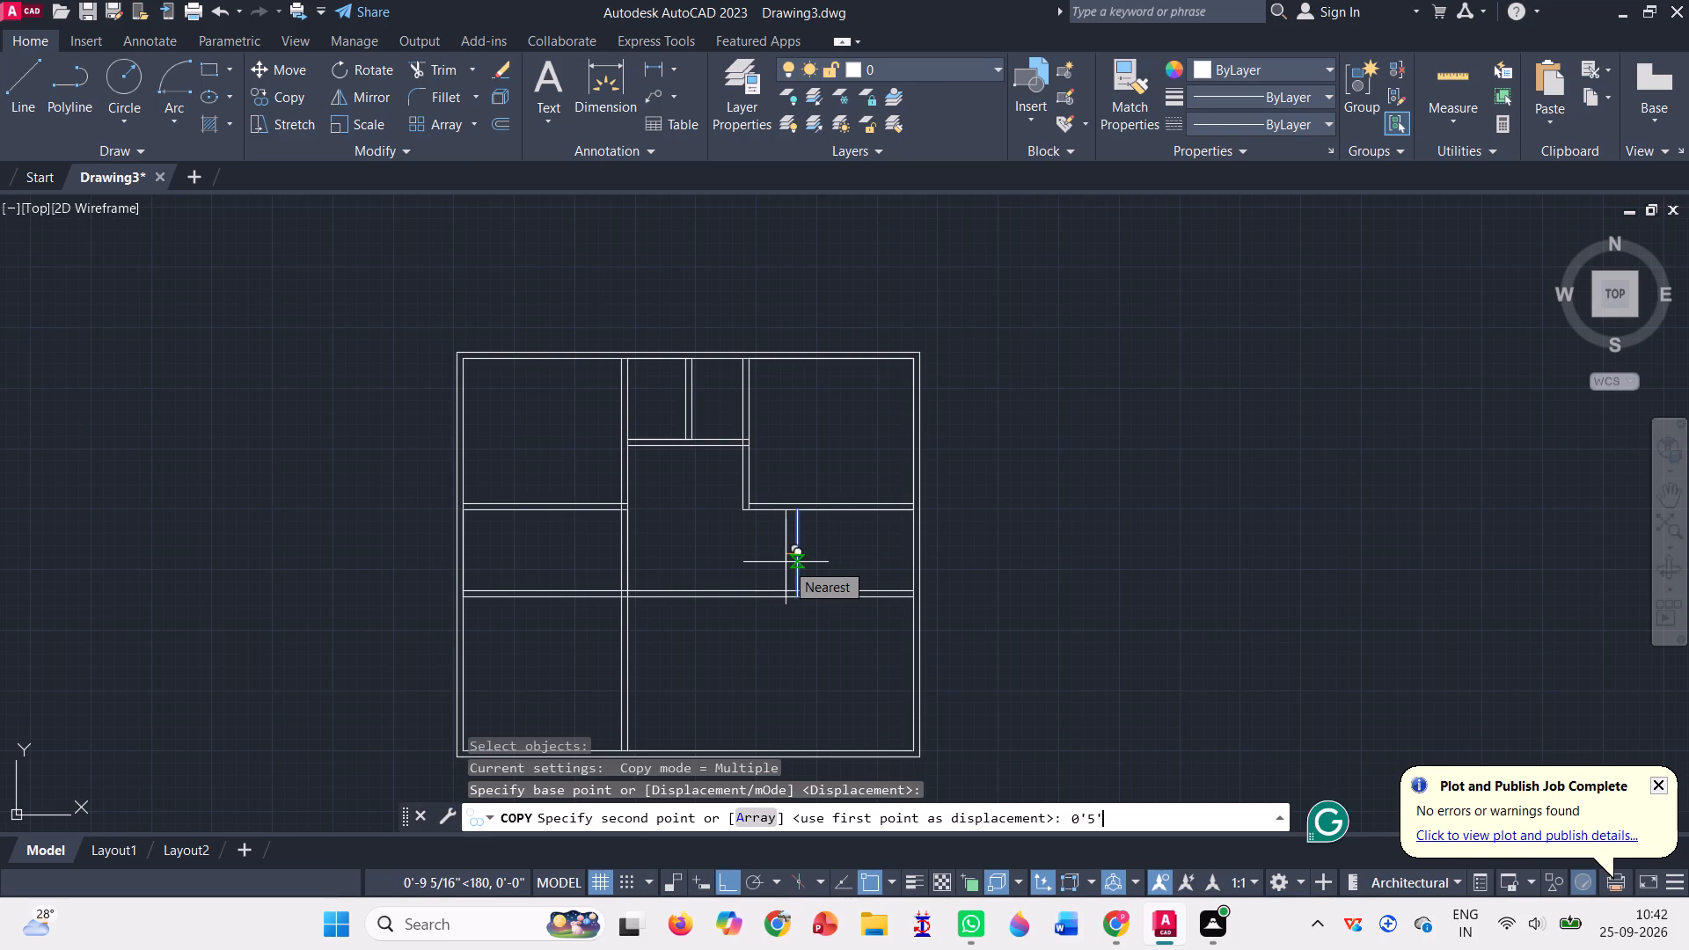
{"action": "key", "text": "BackSpace"}
{"action": "key", "text": "shift+quotedbl"}
{"action": "key", "text": "Return"}
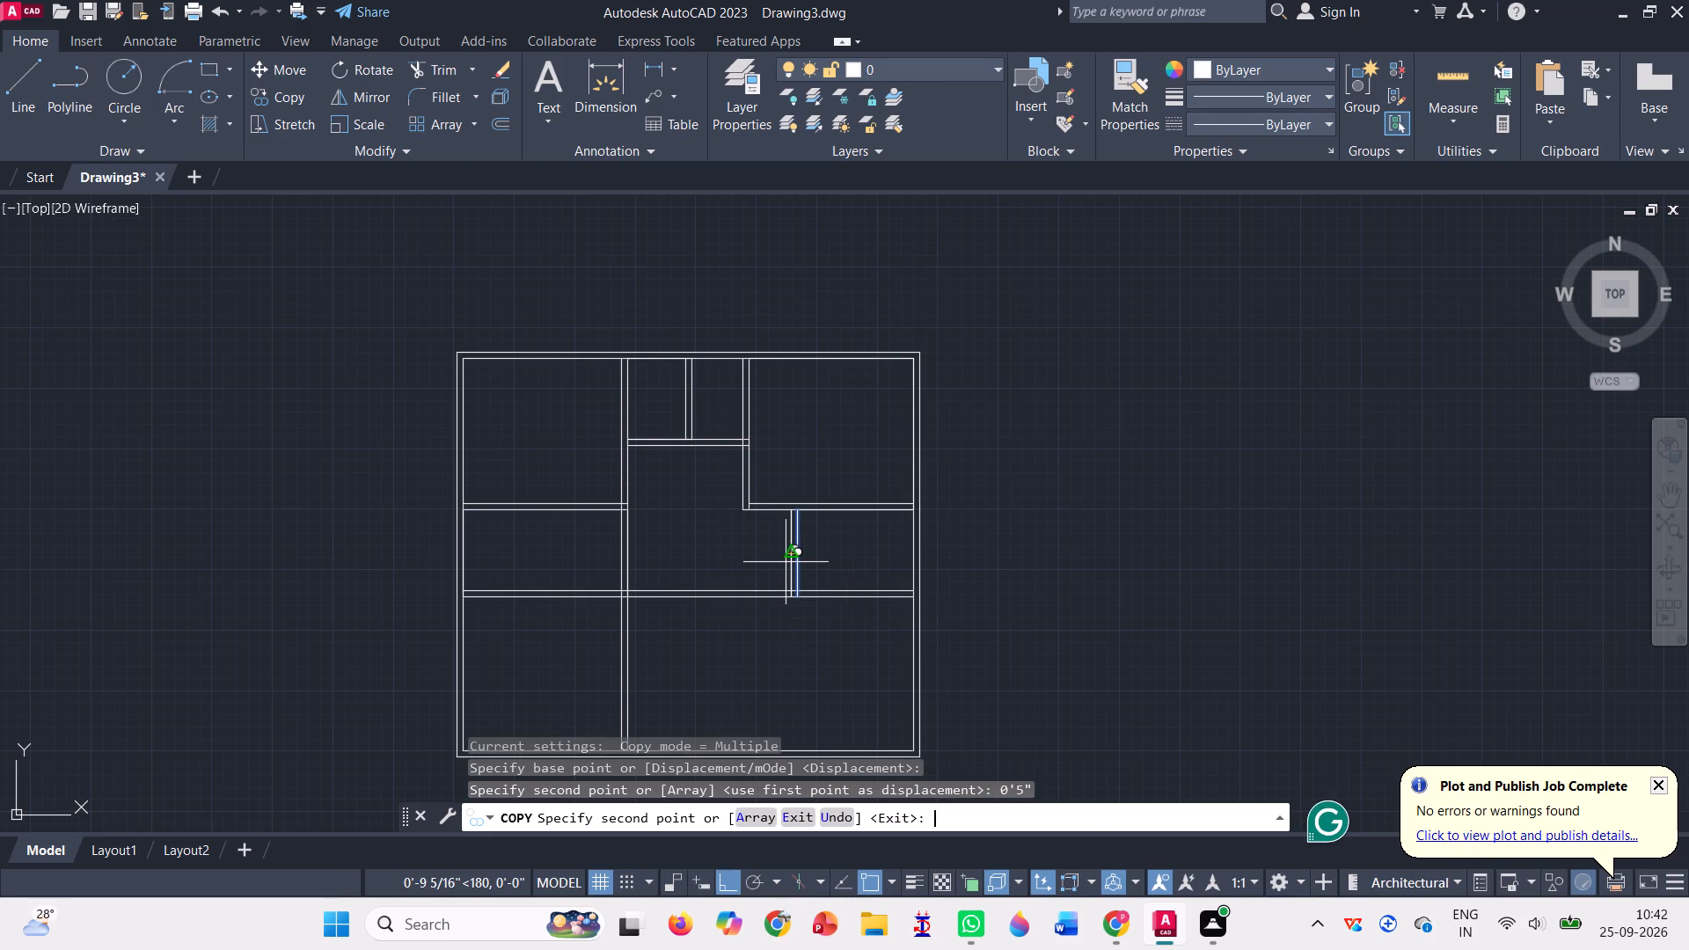
{"action": "key", "text": "Return"}
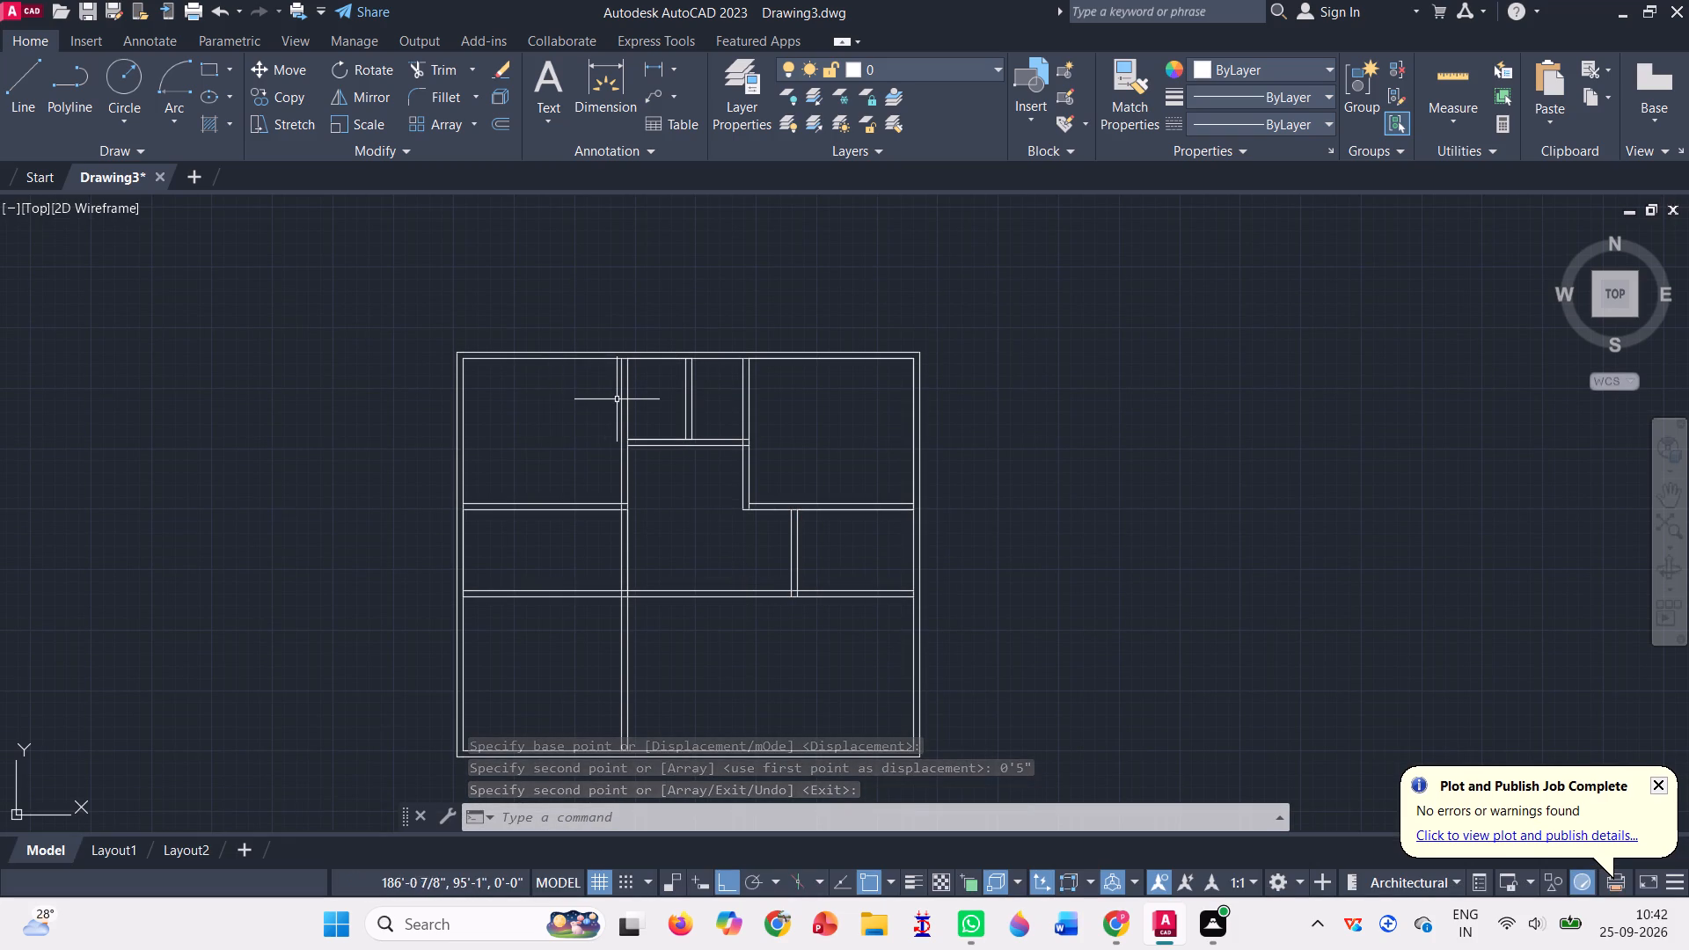
From the southeast room's inner southeast corner, draw lines 5'10" west, 5'4" north, and east to the inner face of the east wall.
{"action": "left_click", "coordinate": [23, 101]}
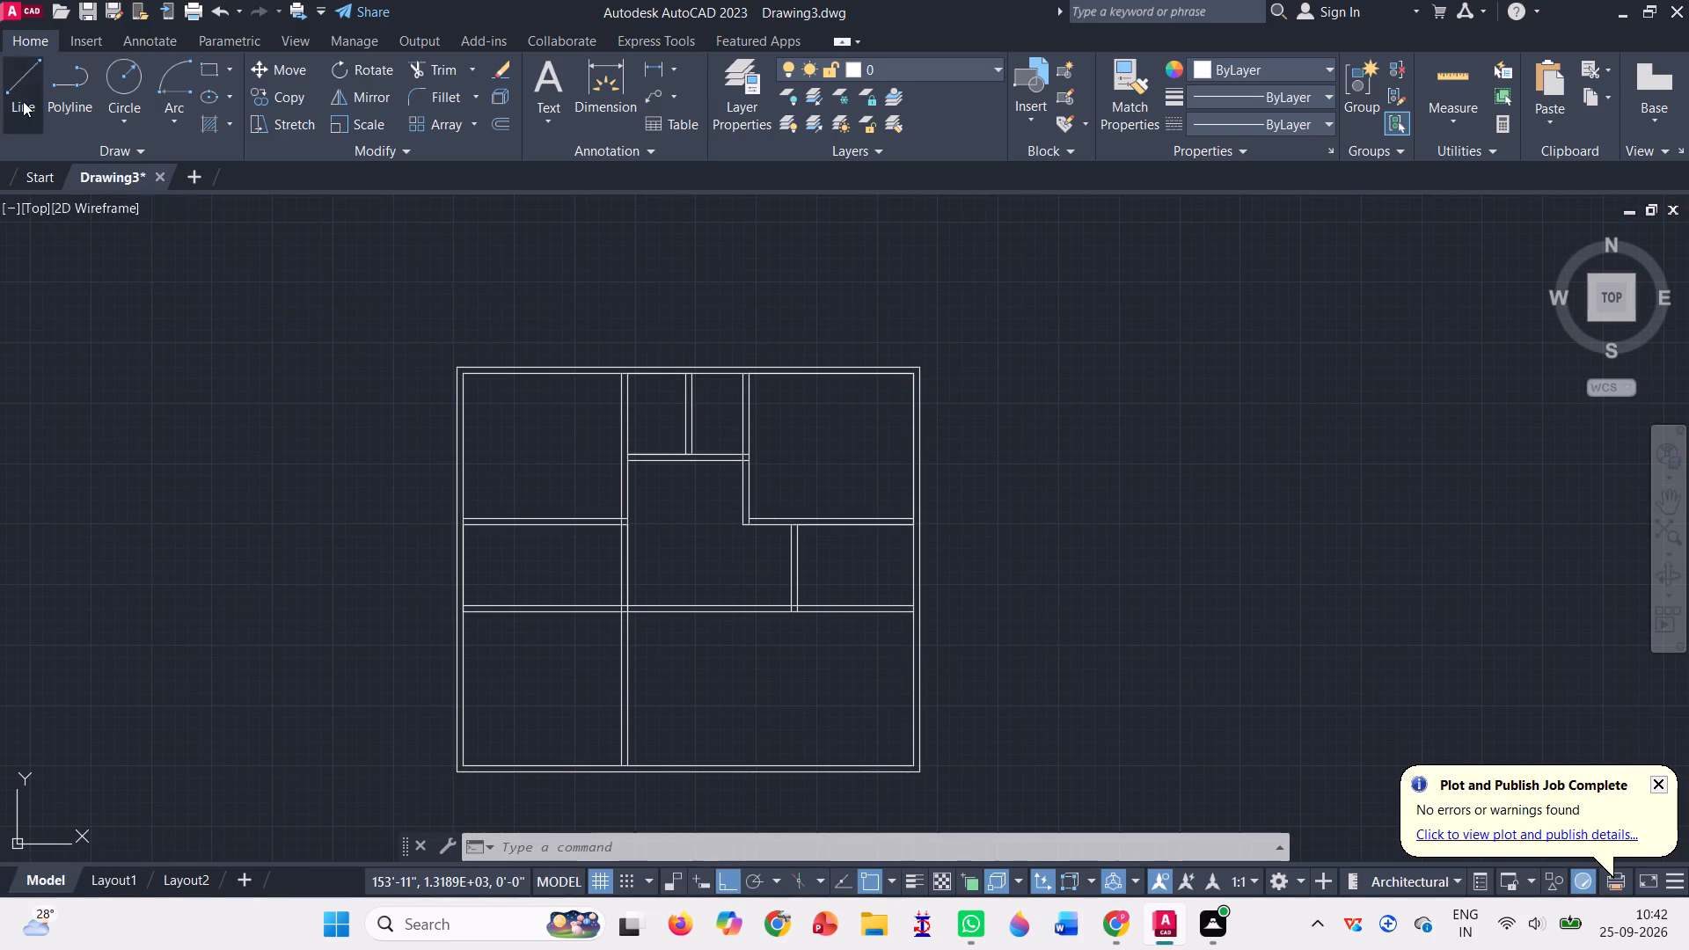
{"action": "scroll", "coordinate": [844, 799], "scroll_direction": "up", "scroll_amount": 1}
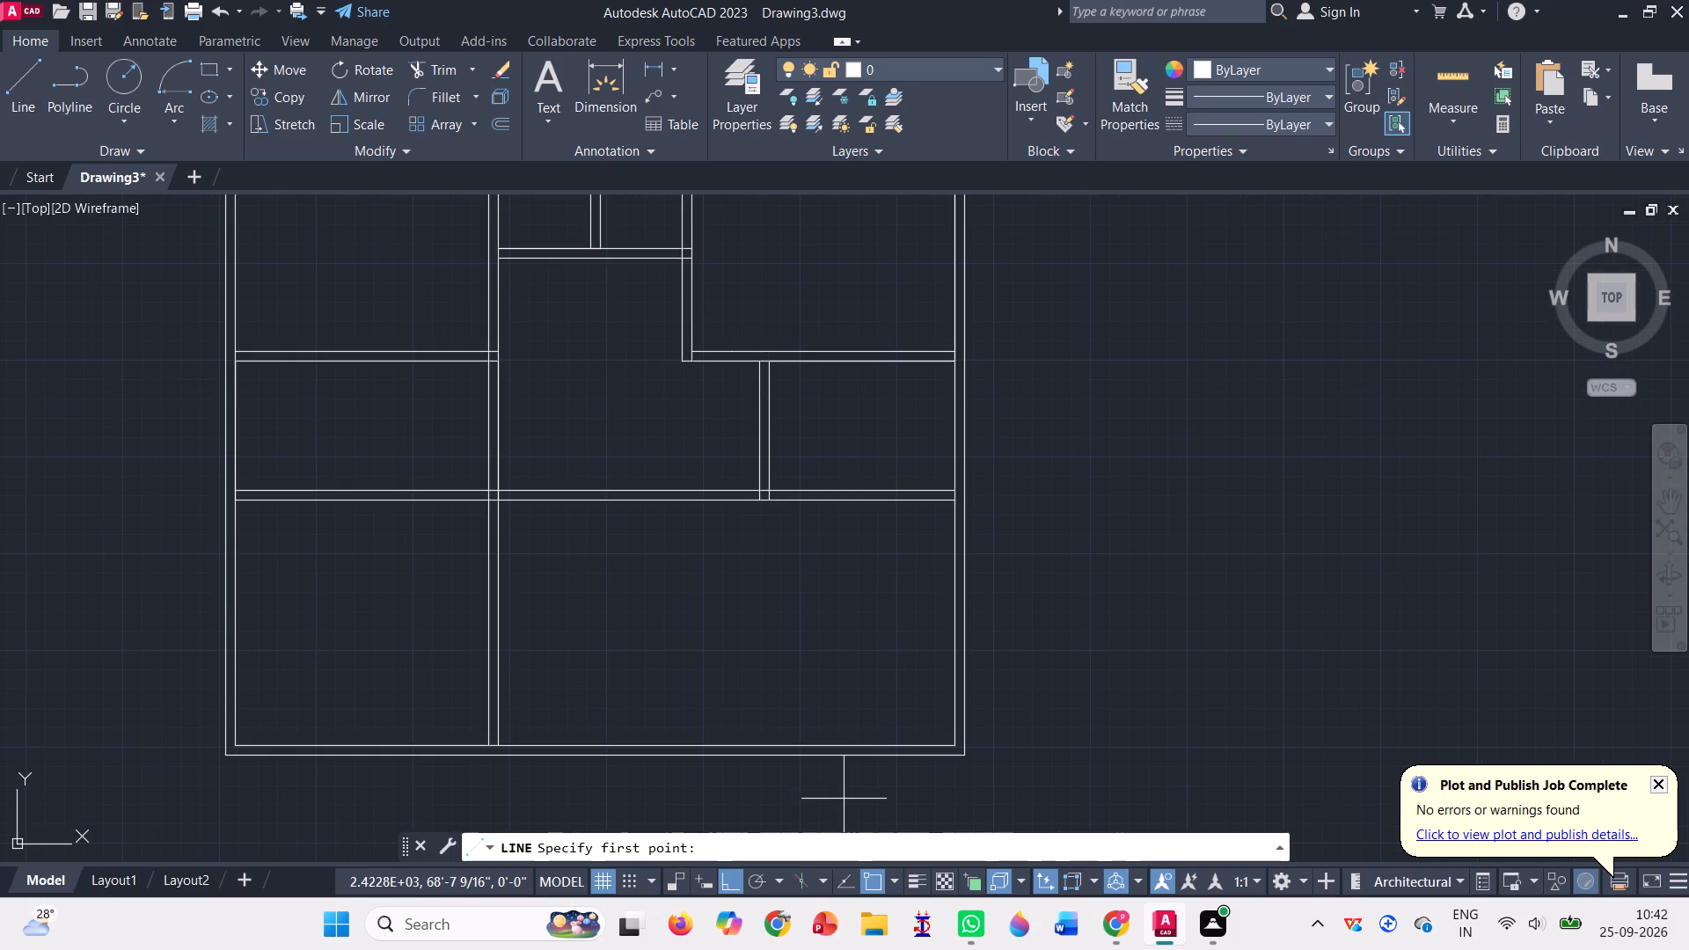
{"action": "scroll", "coordinate": [873, 754], "scroll_direction": "up", "scroll_amount": 1}
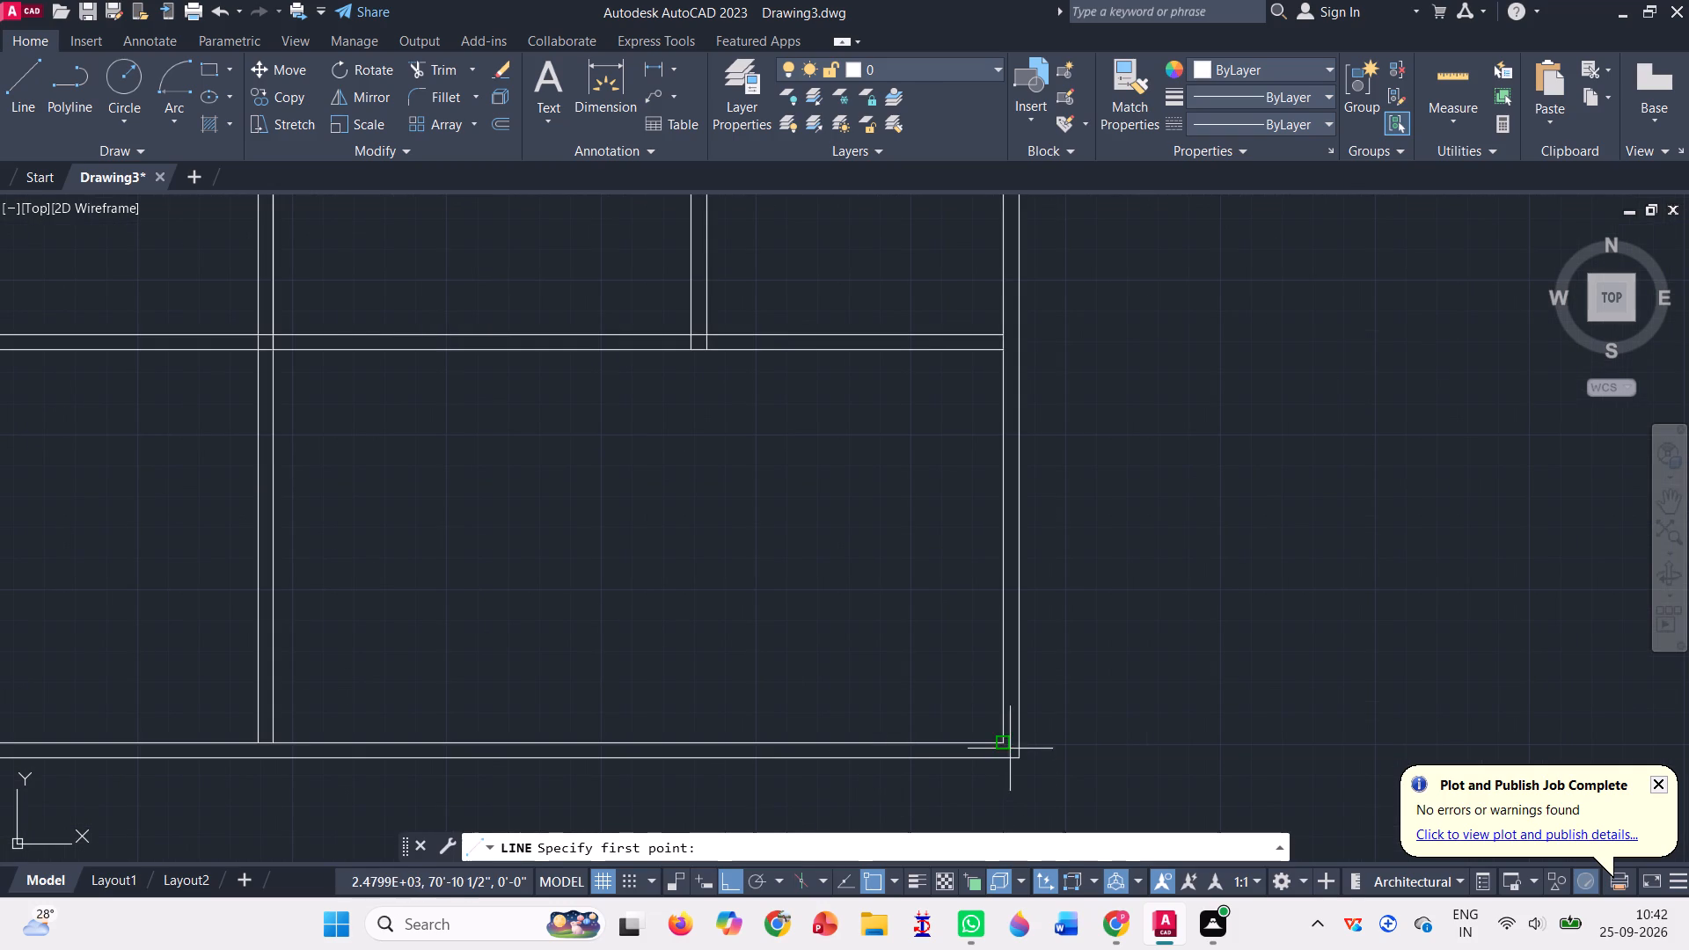
{"action": "left_click", "coordinate": [1005, 741]}
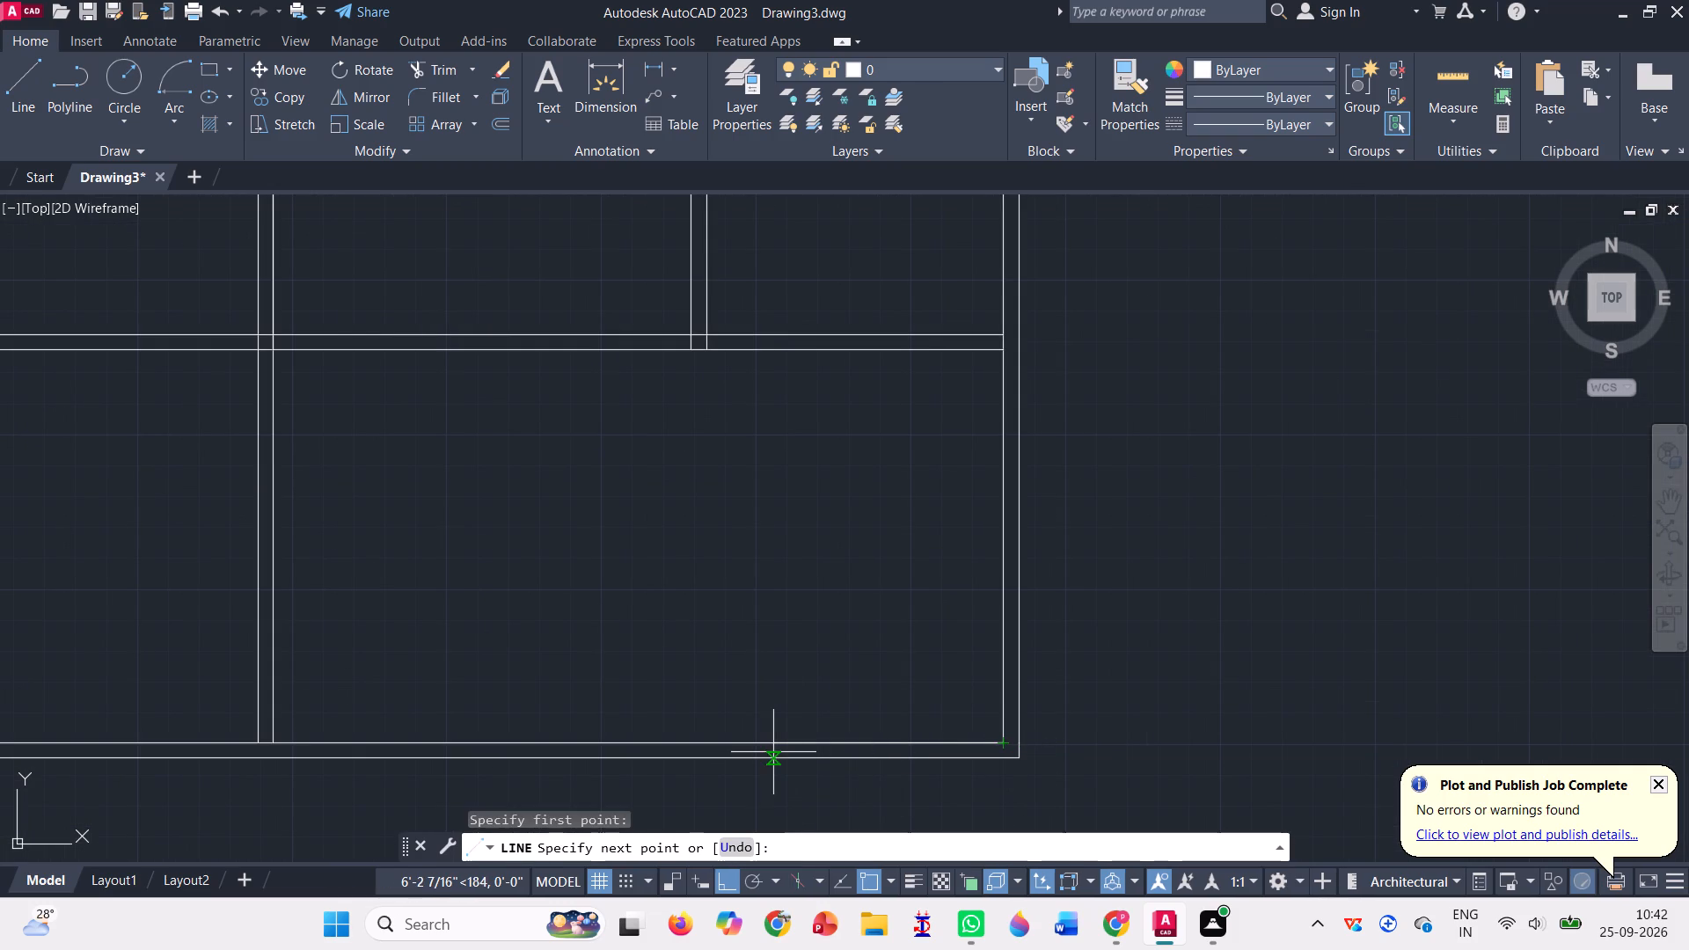
{"action": "key", "text": "5"}
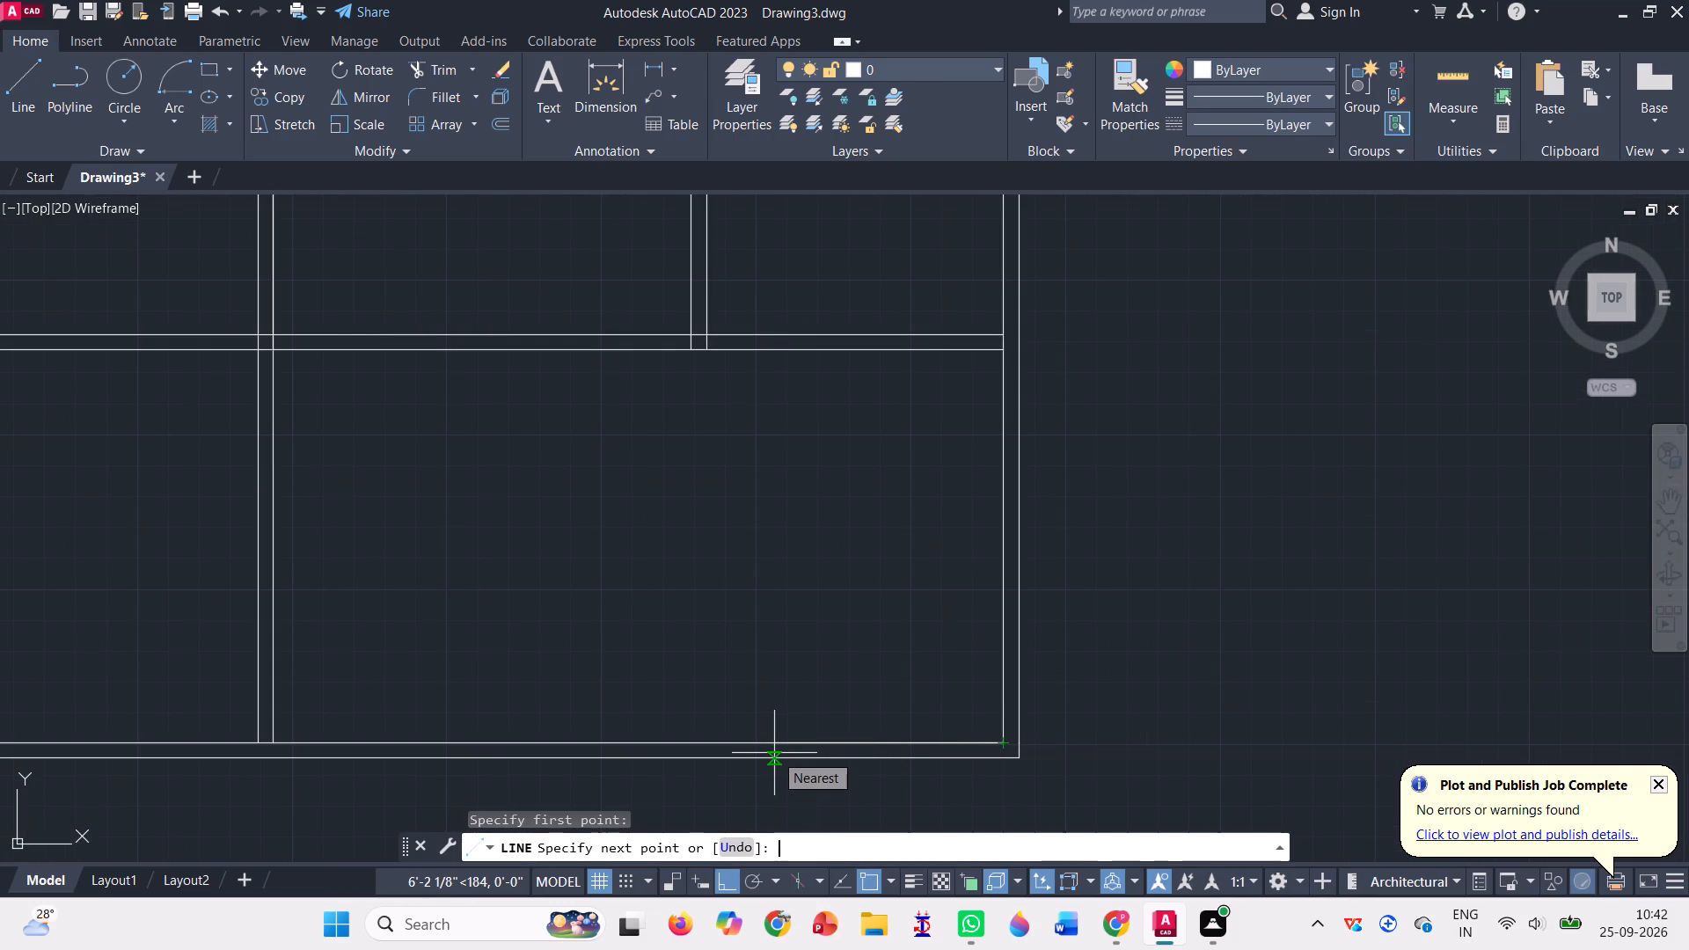
{"action": "key", "text": "apostrophe"}
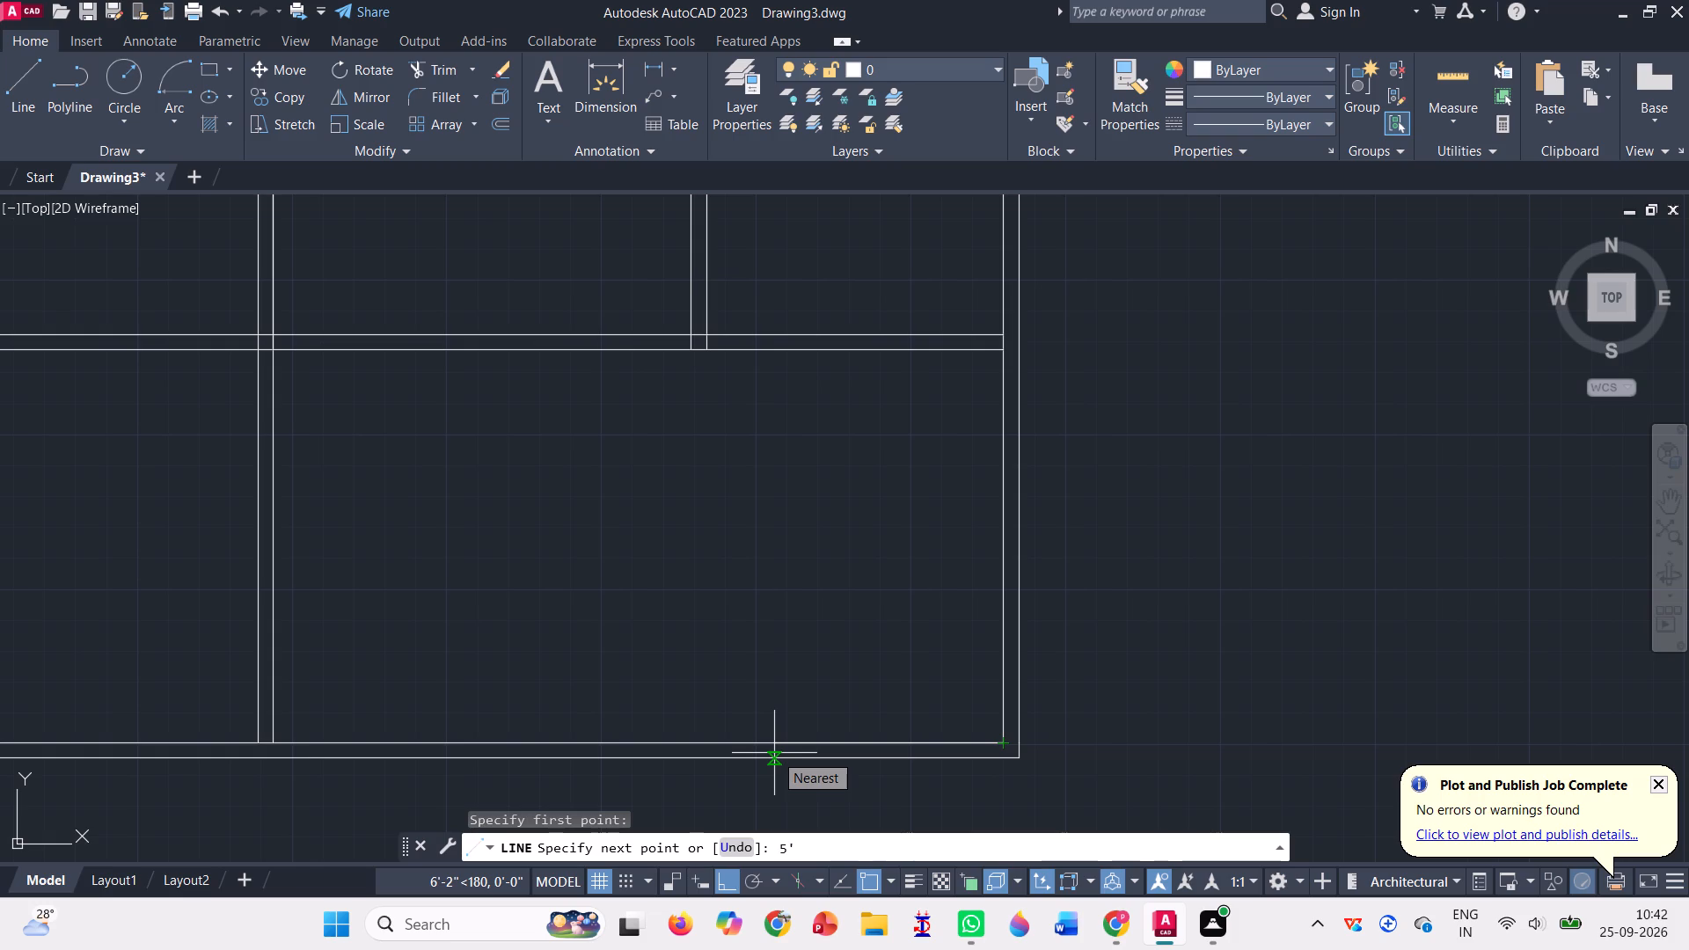
{"action": "type", "text": "10"}
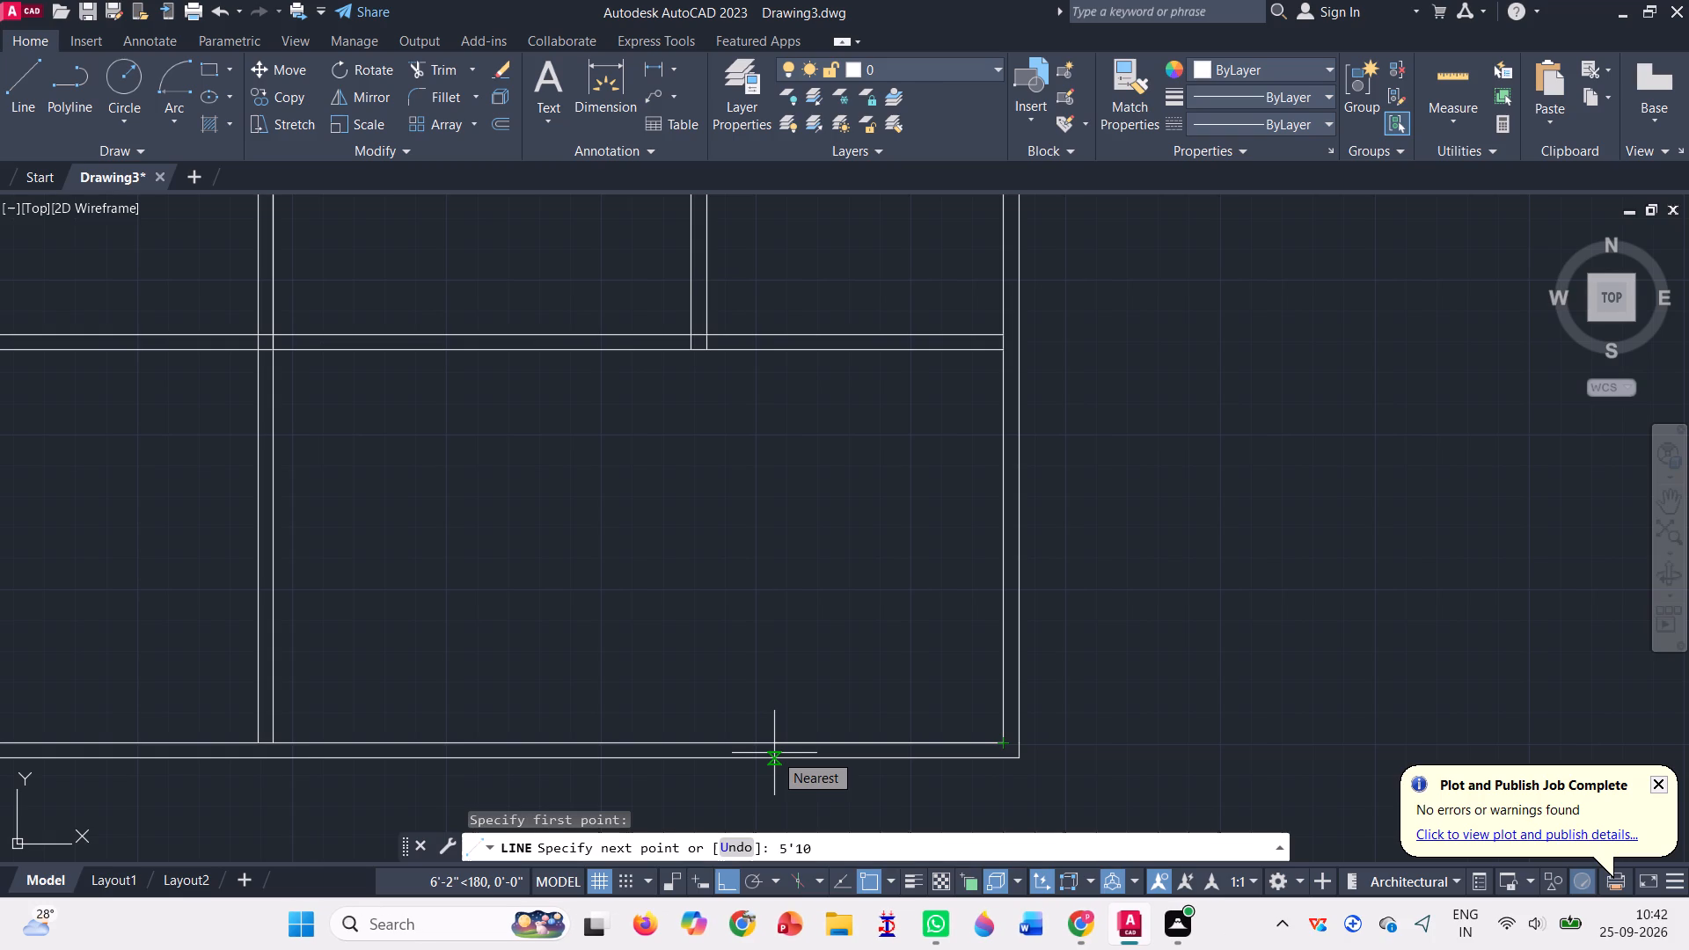
{"action": "key", "text": "apostrophe"}
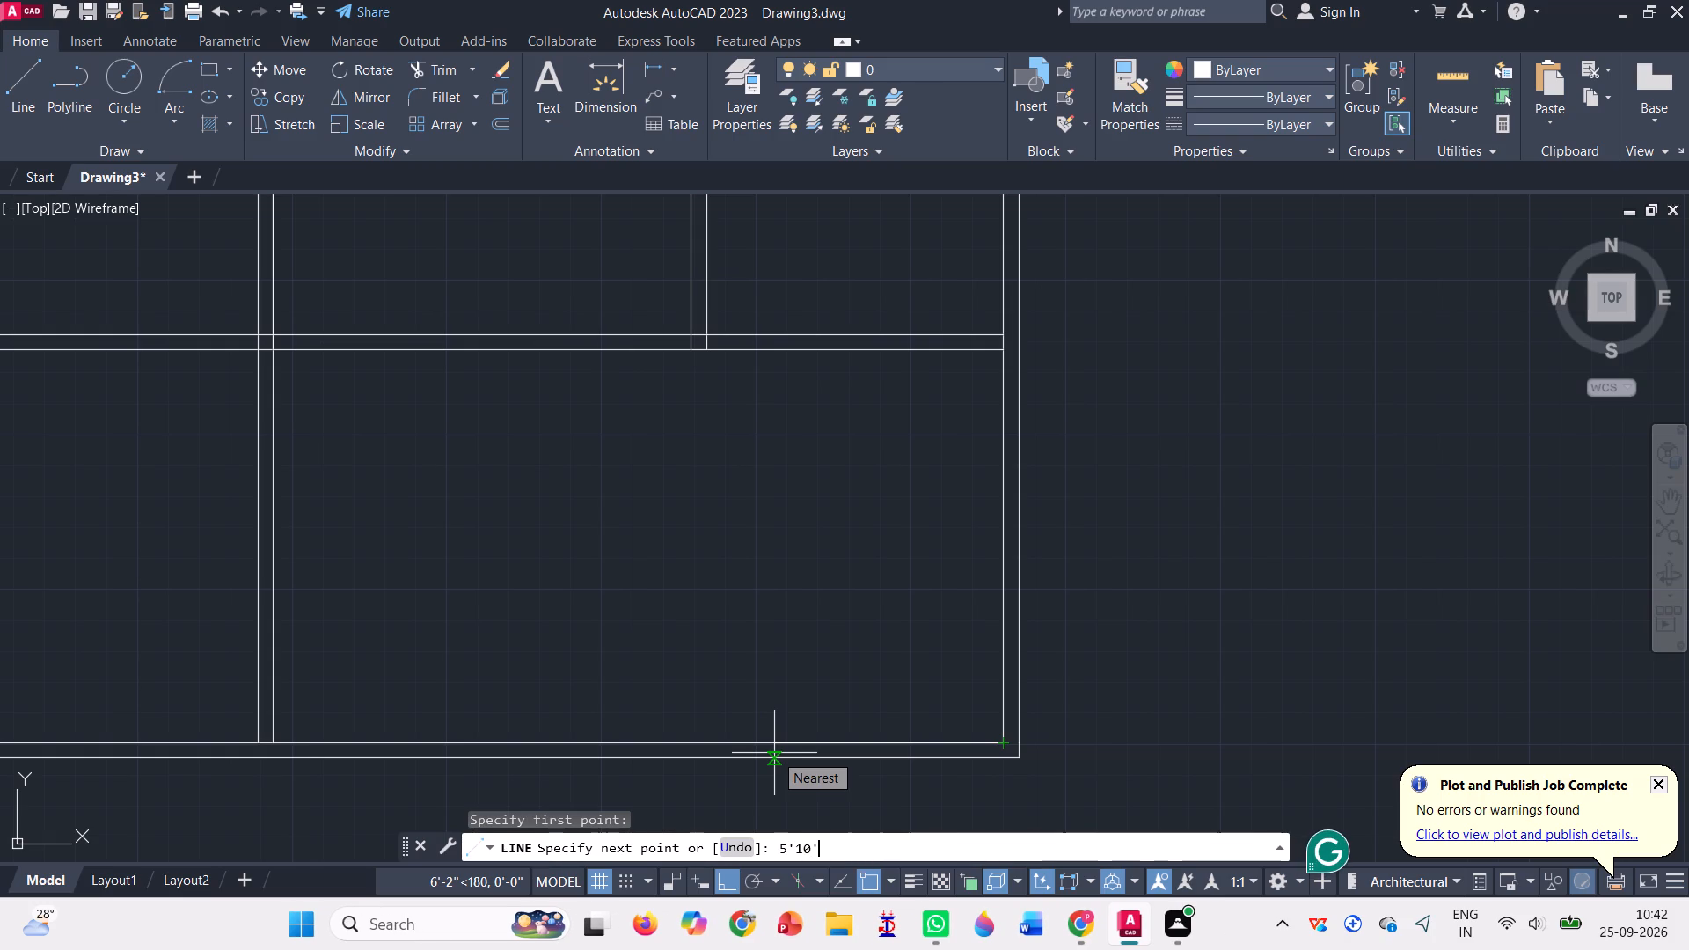
{"action": "key", "text": "BackSpace"}
{"action": "key", "text": "shift+quotedbl"}
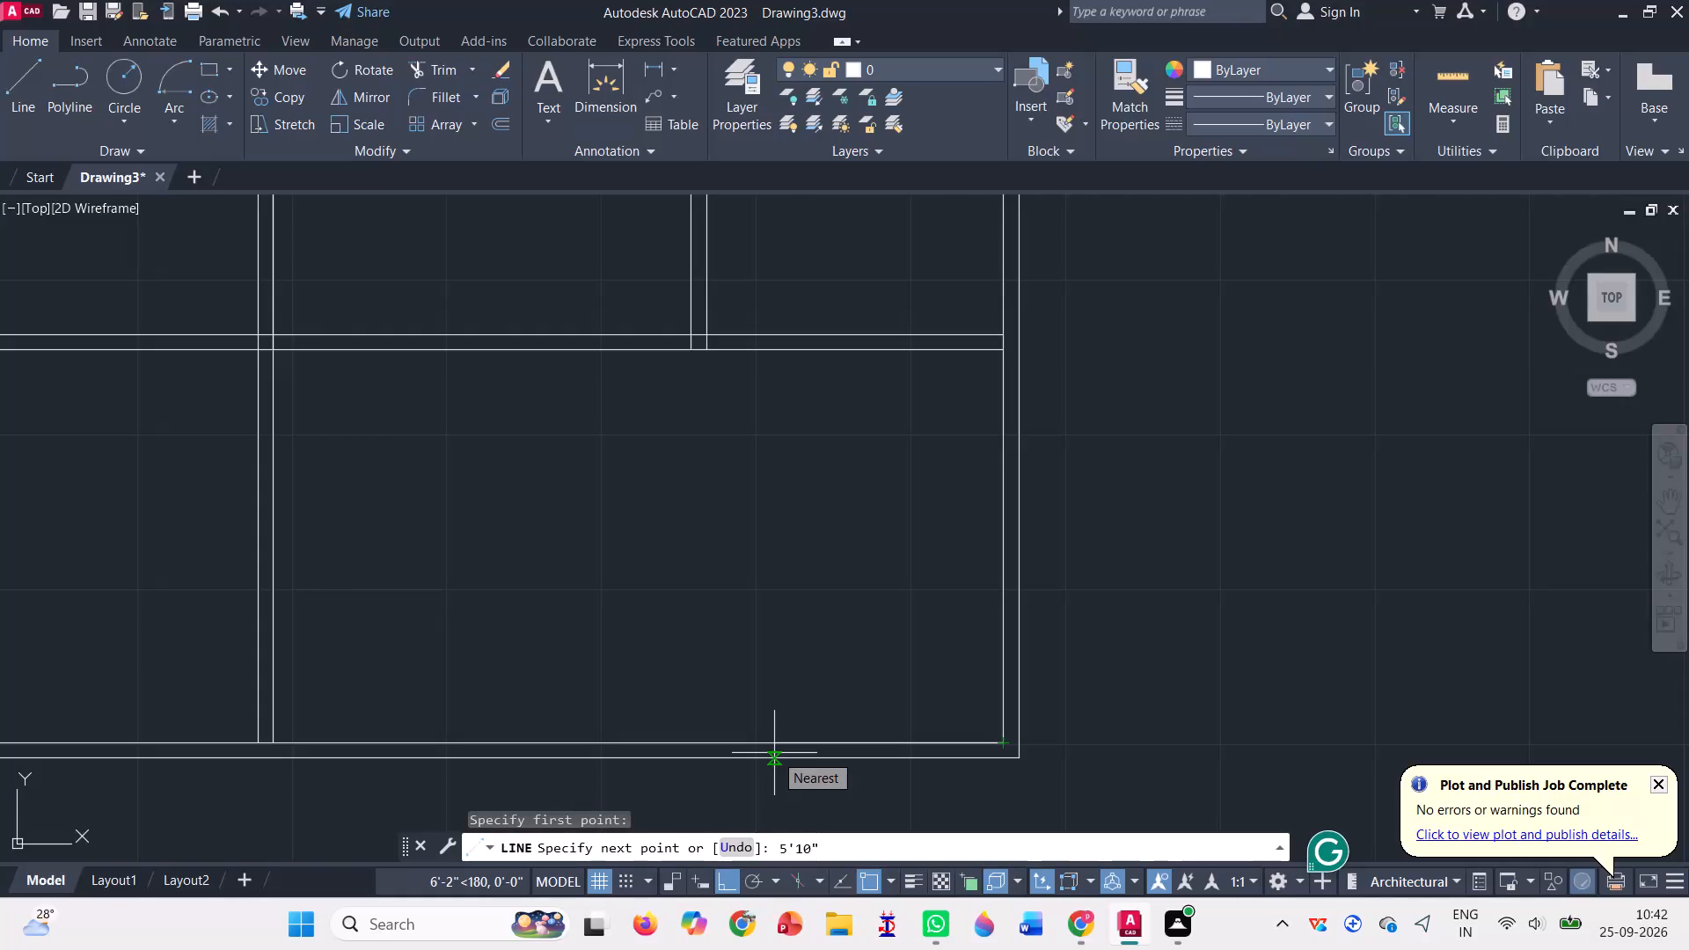
{"action": "key", "text": "Return"}
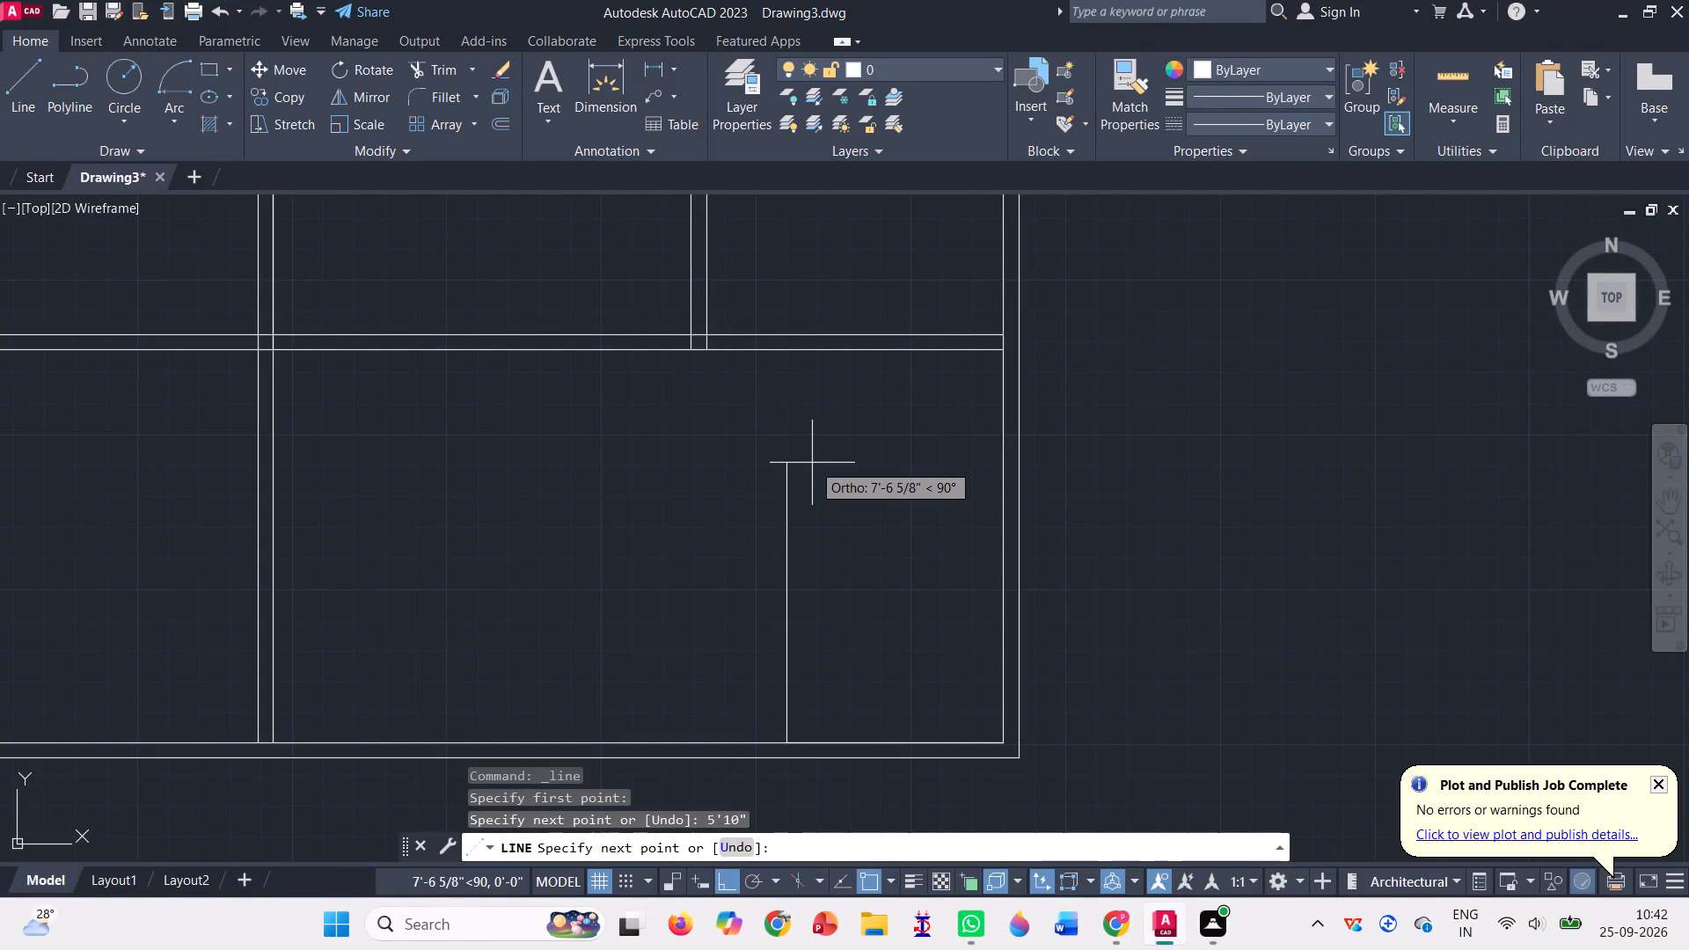
{"action": "type", "text": "5\""}
{"action": "key", "text": "BackSpace"}
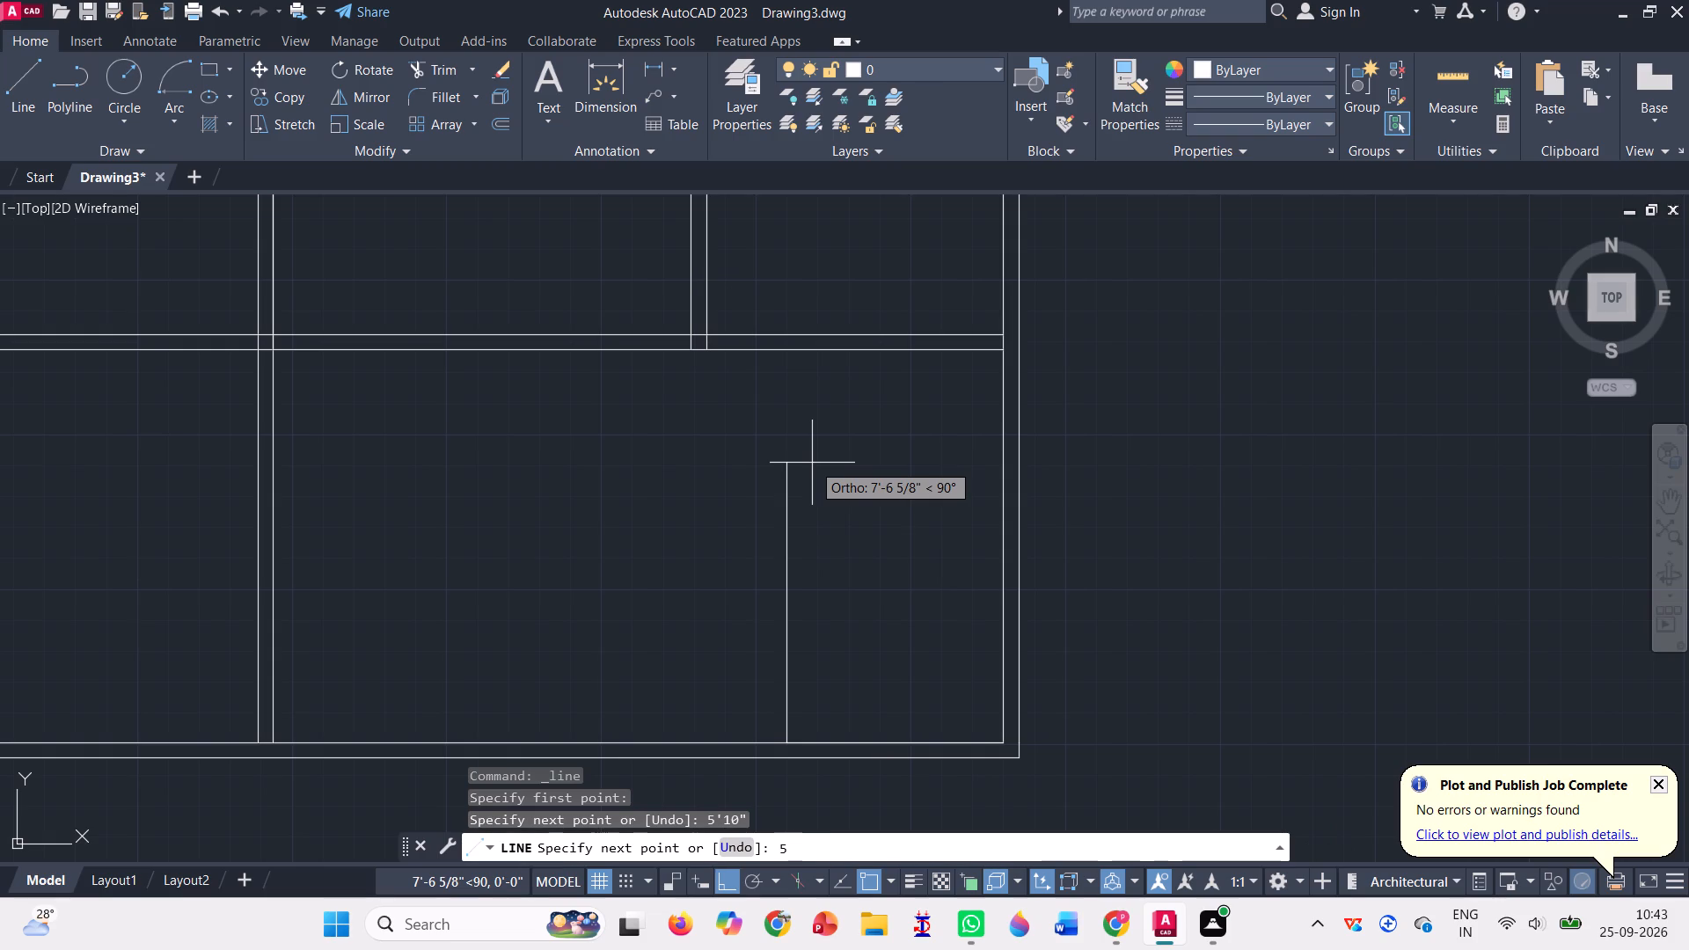
{"action": "key", "text": "apostrophe"}
{"action": "type", "text": "4'"}
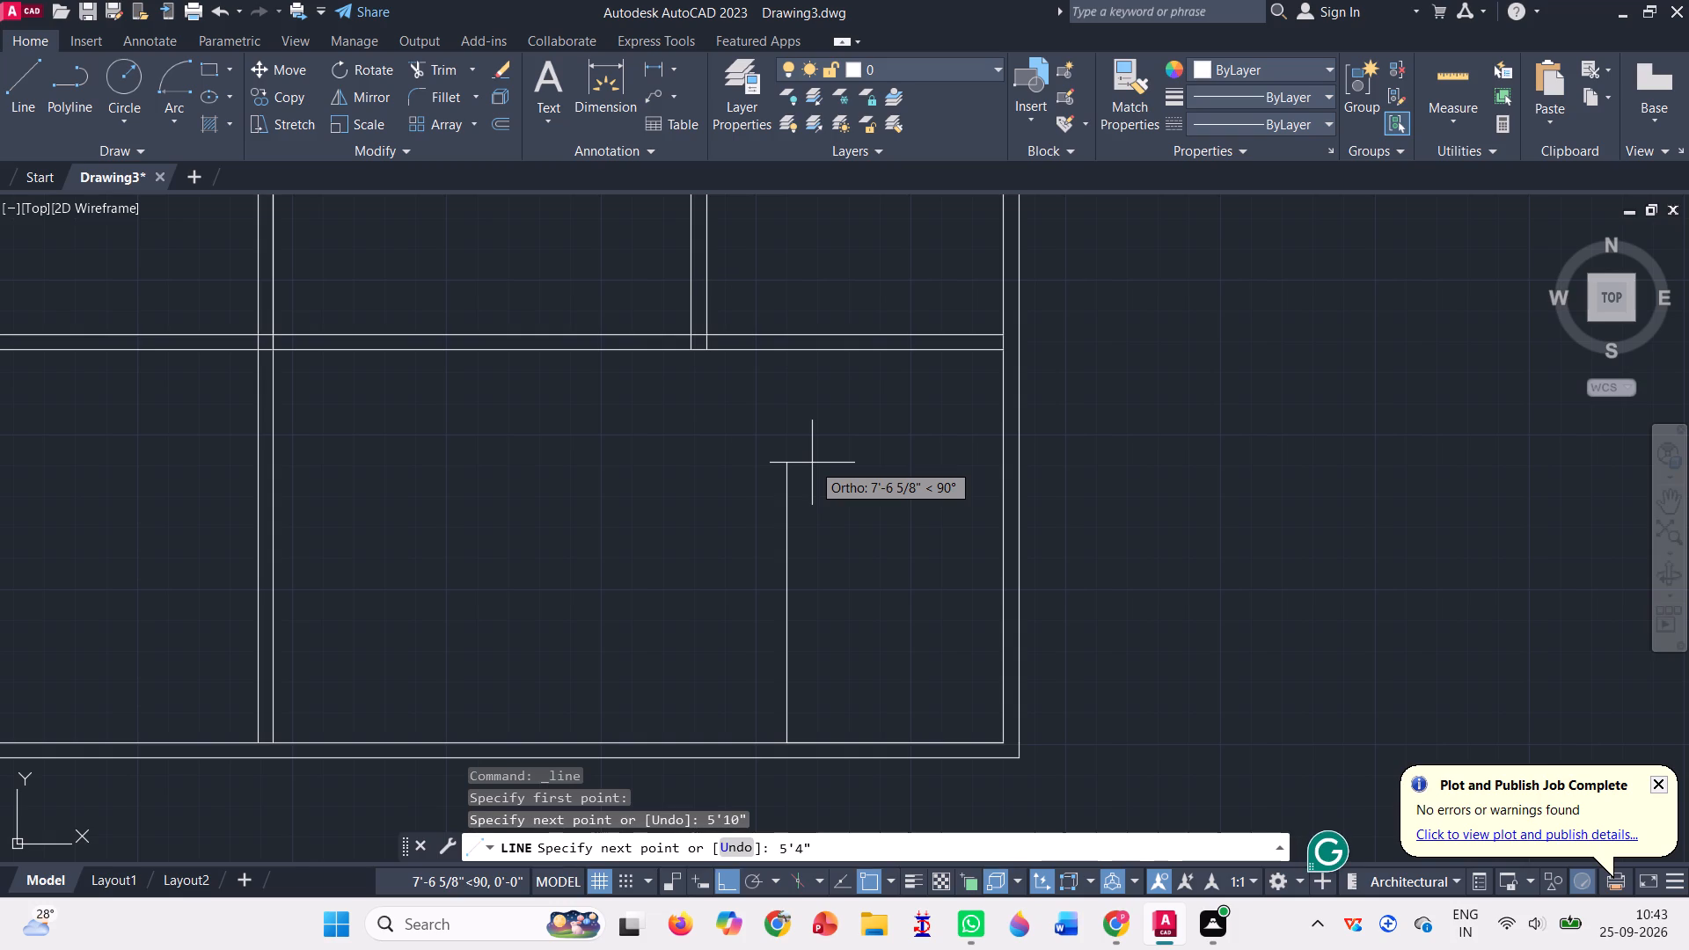
{"action": "key", "text": "Return"}
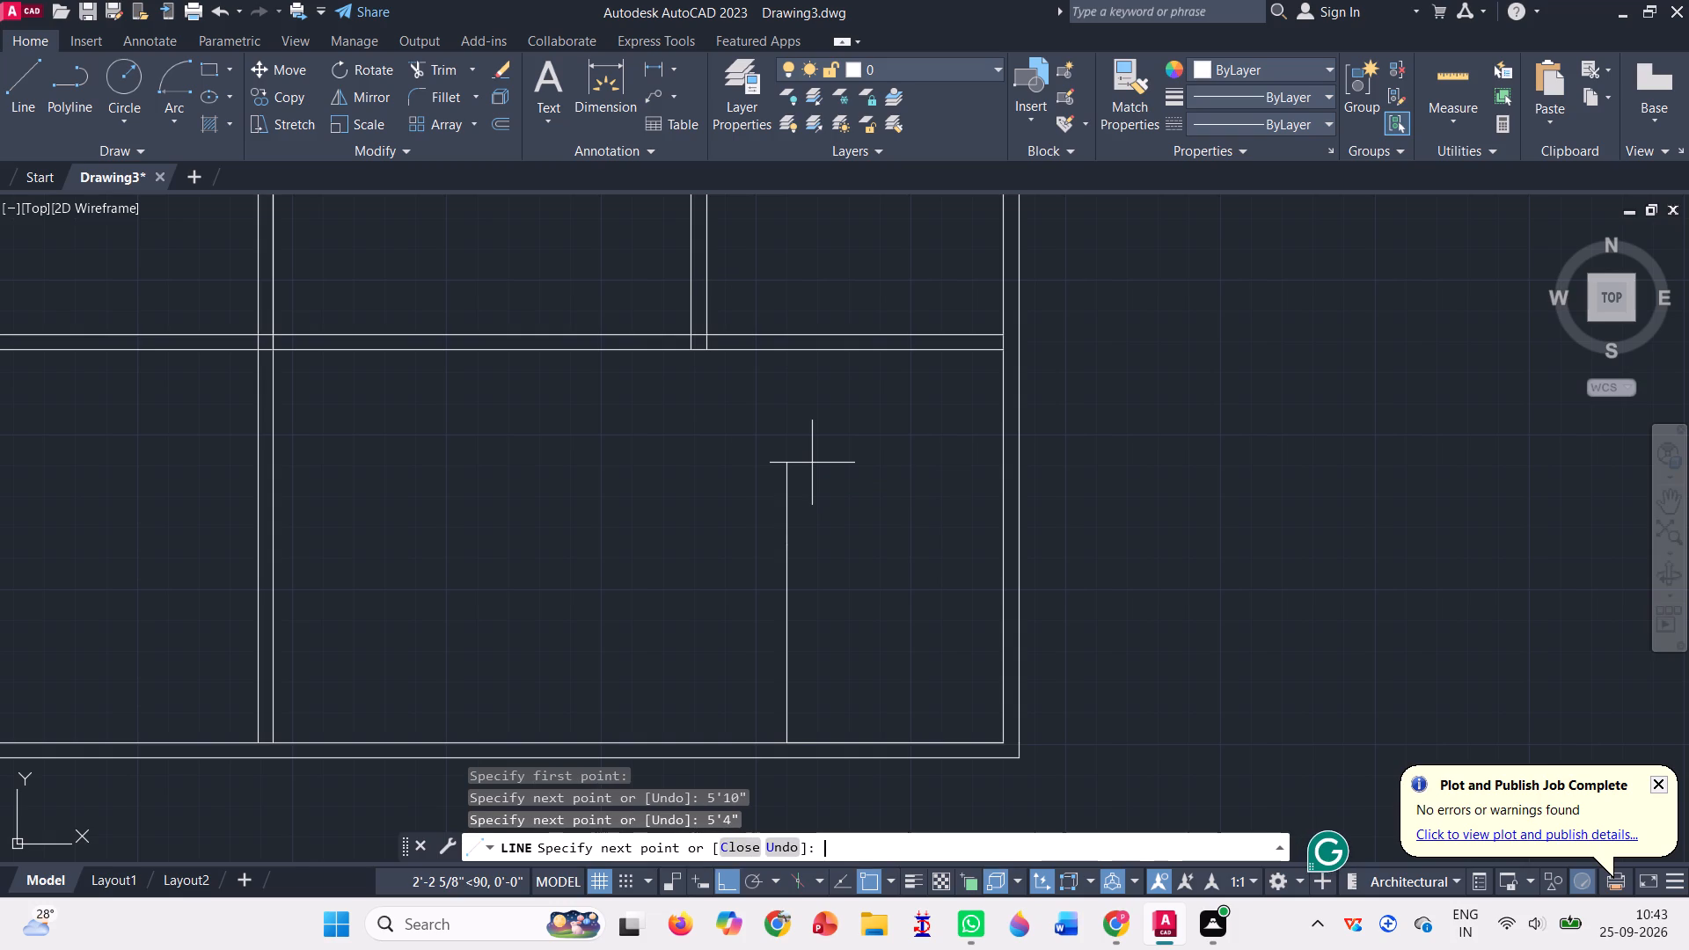
{"action": "left_click", "coordinate": [1002, 543]}
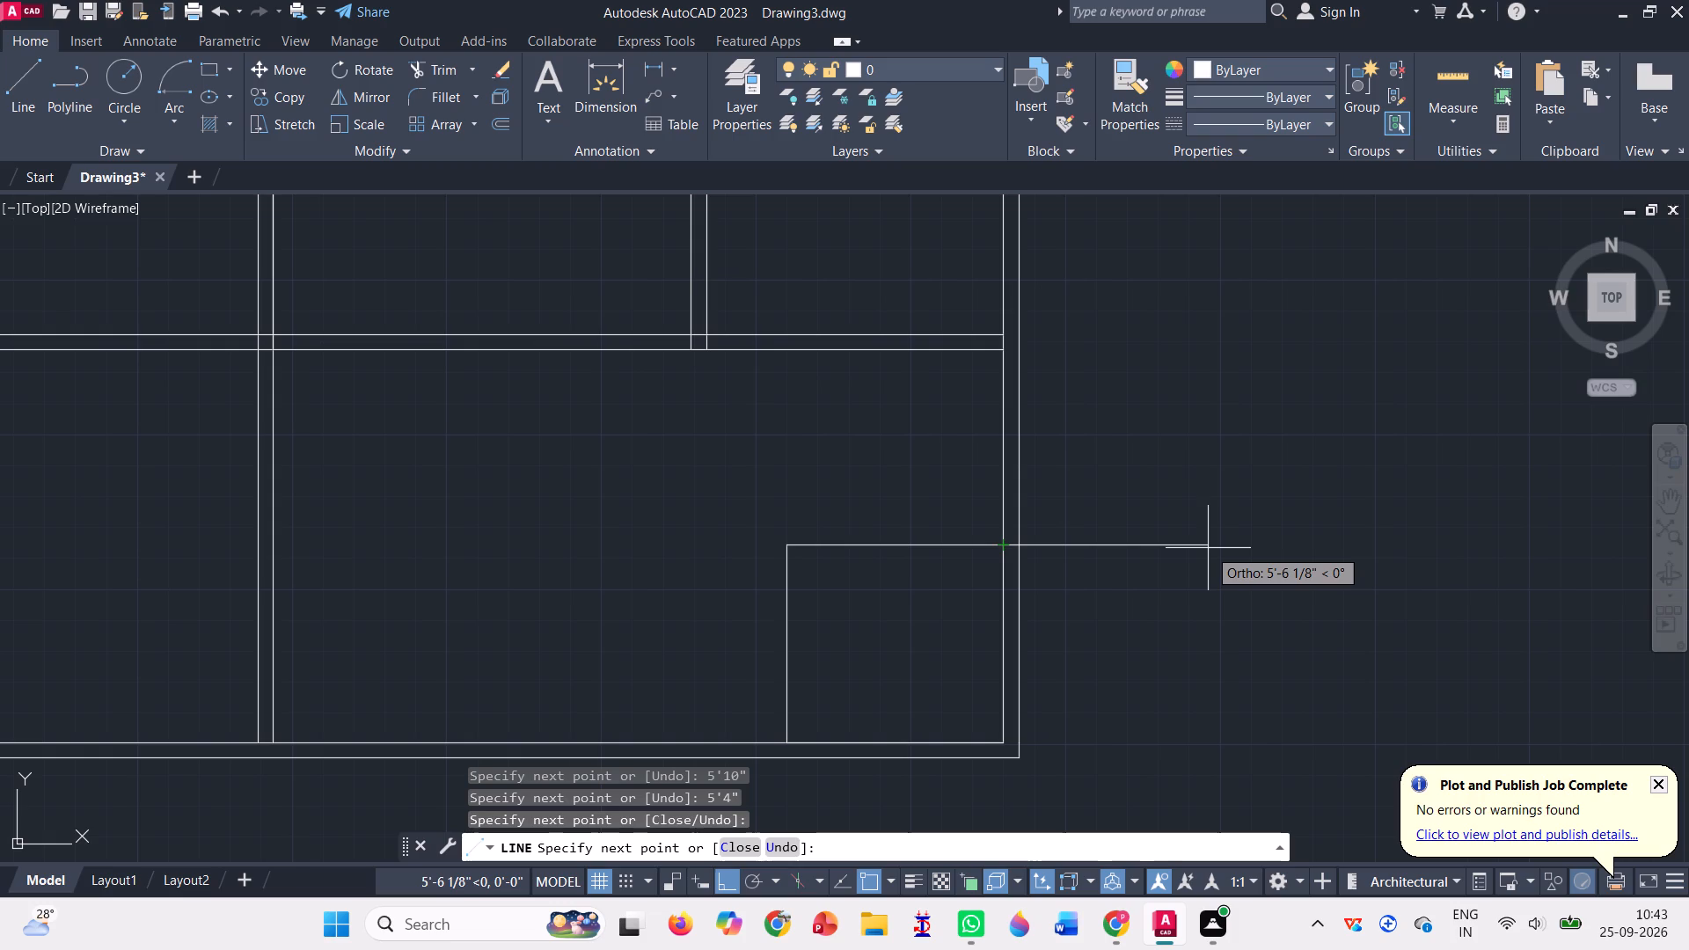
{"action": "key", "text": "Escape"}
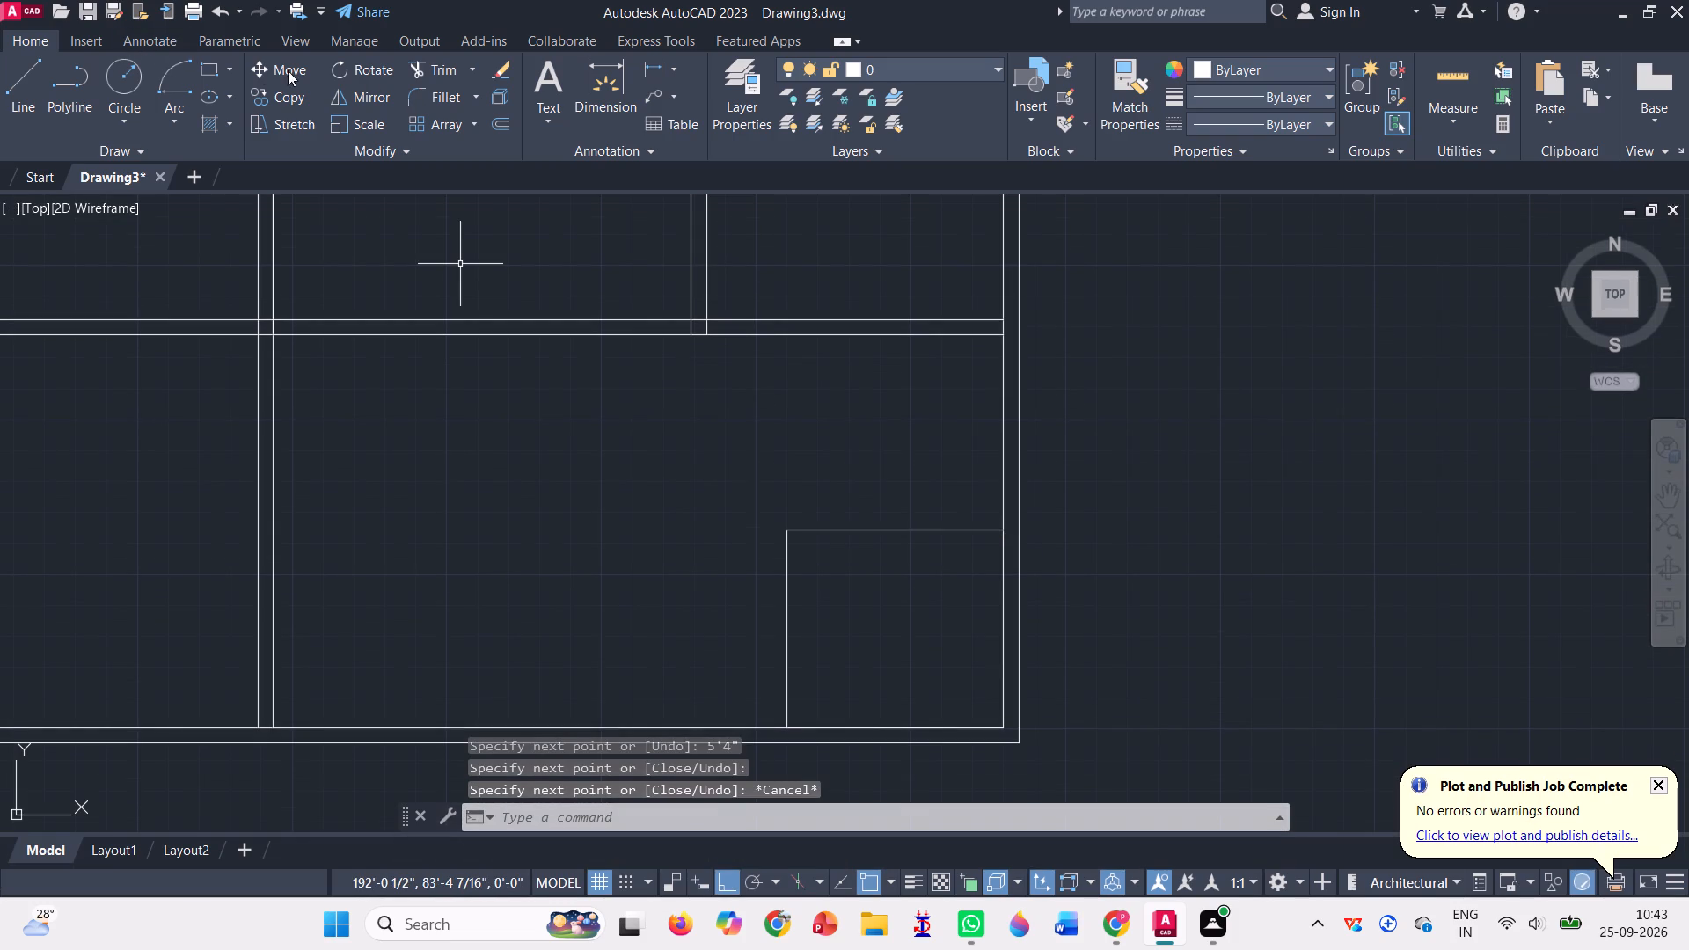
Copy the small southeast corner room's north line 0'5" to the north.
{"action": "left_click", "coordinate": [303, 90]}
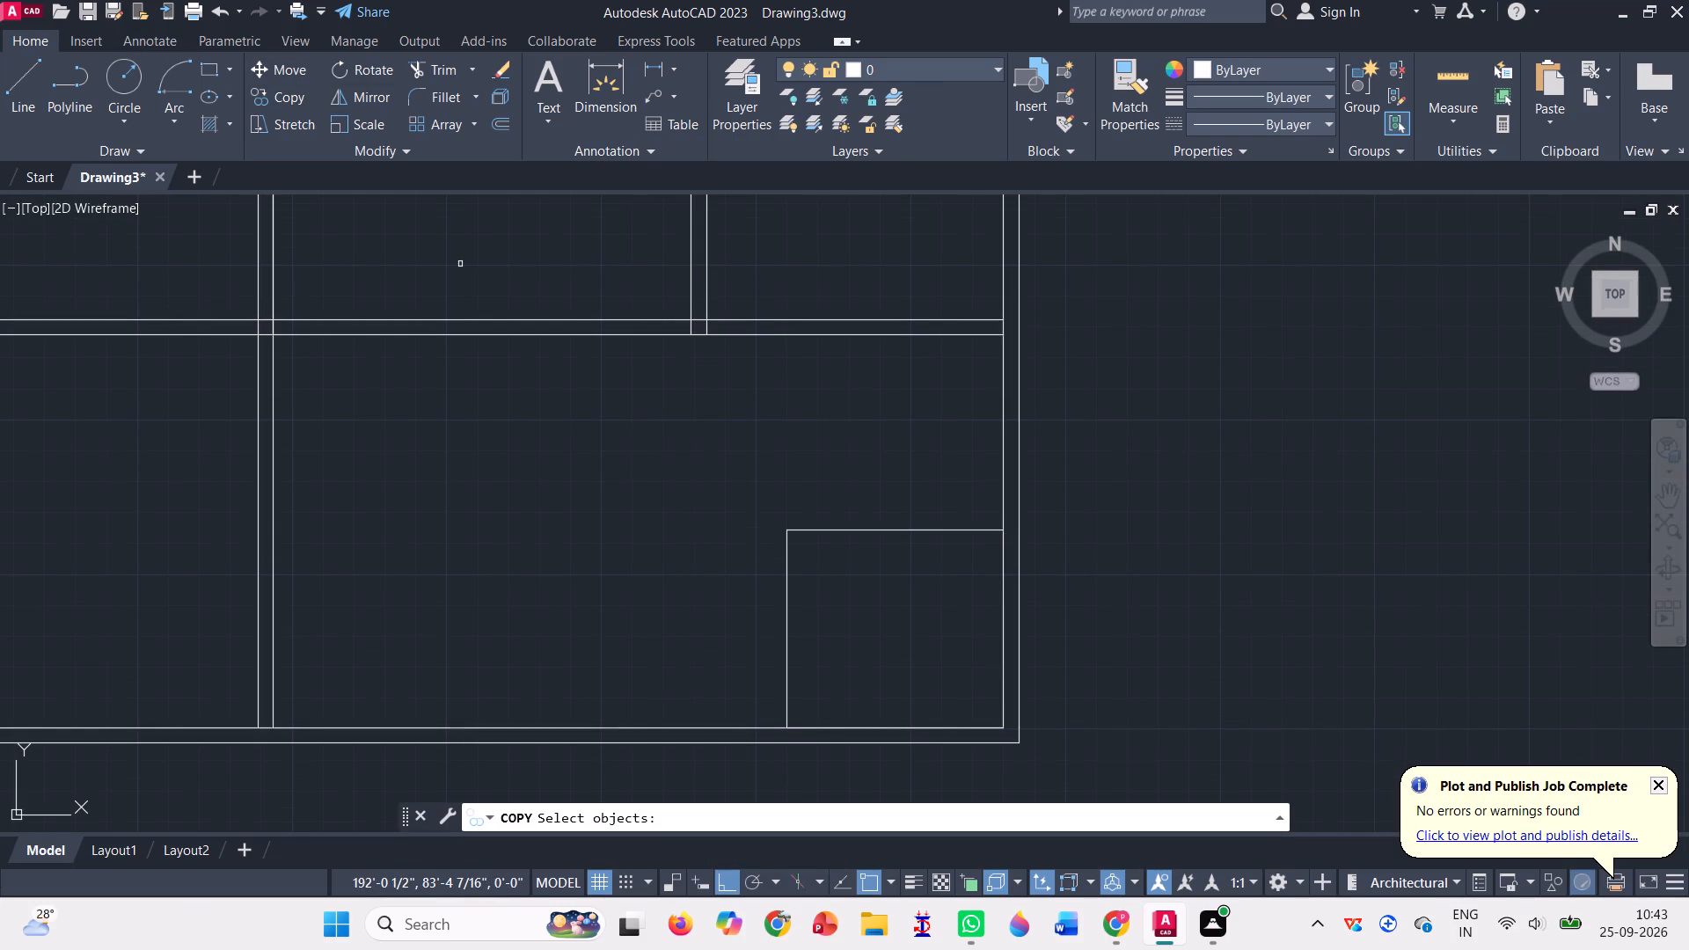
{"action": "left_click", "coordinate": [892, 530]}
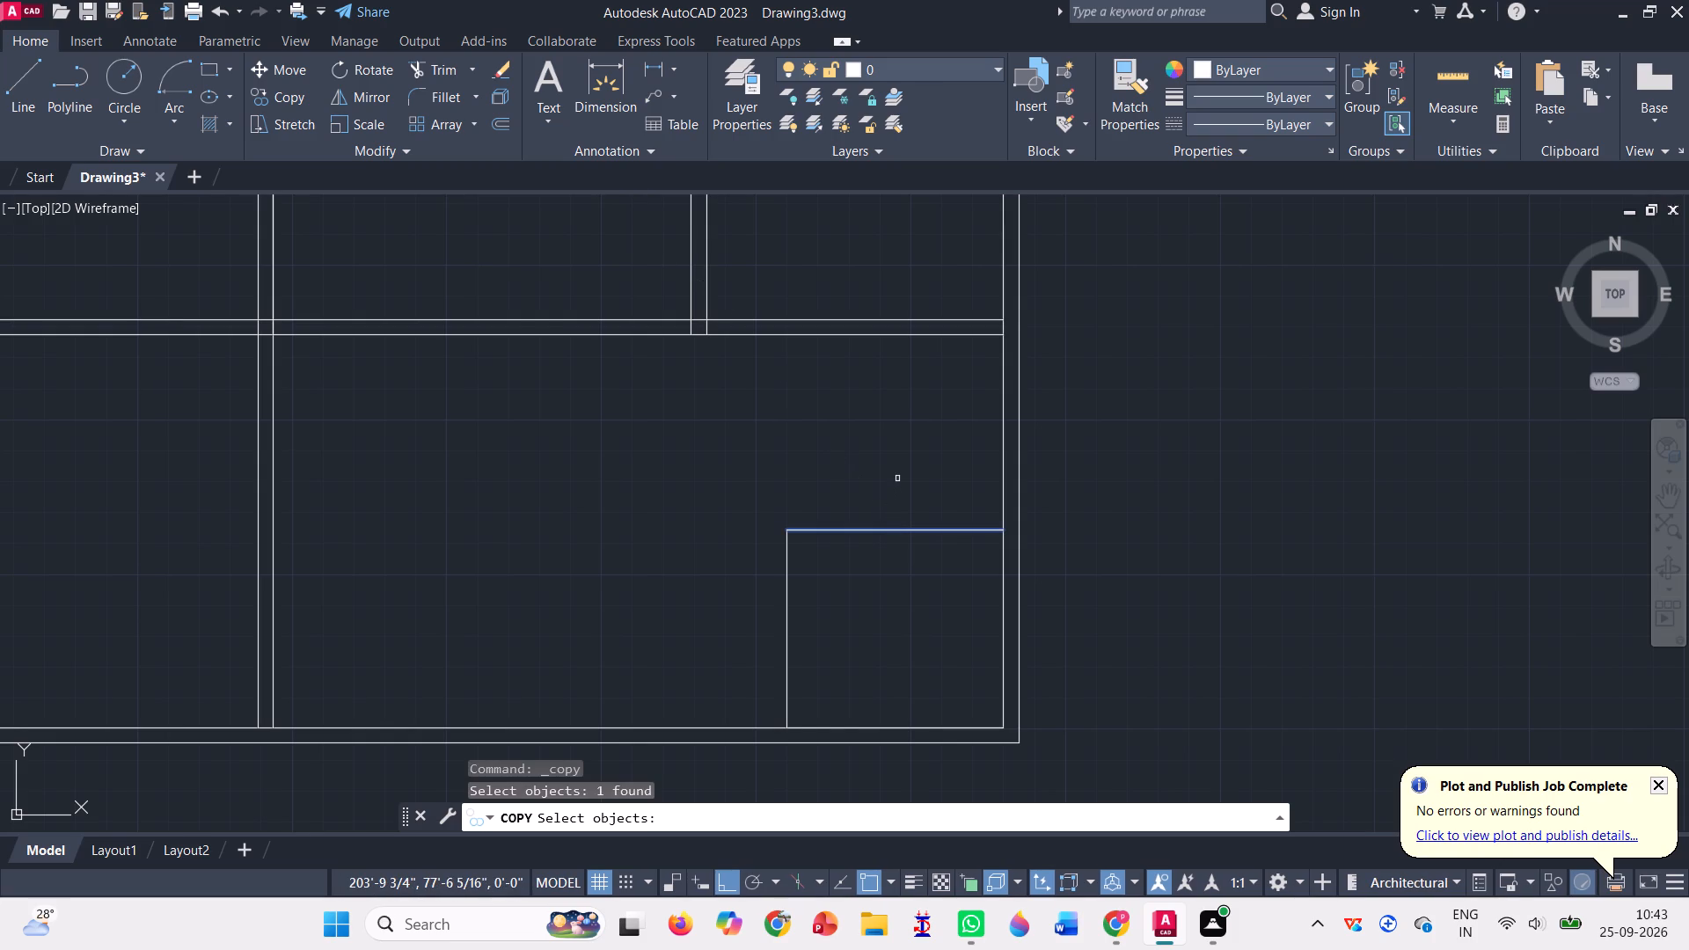
{"action": "key", "text": "Return"}
{"action": "left_click", "coordinate": [884, 532]}
{"action": "key", "text": "0"}
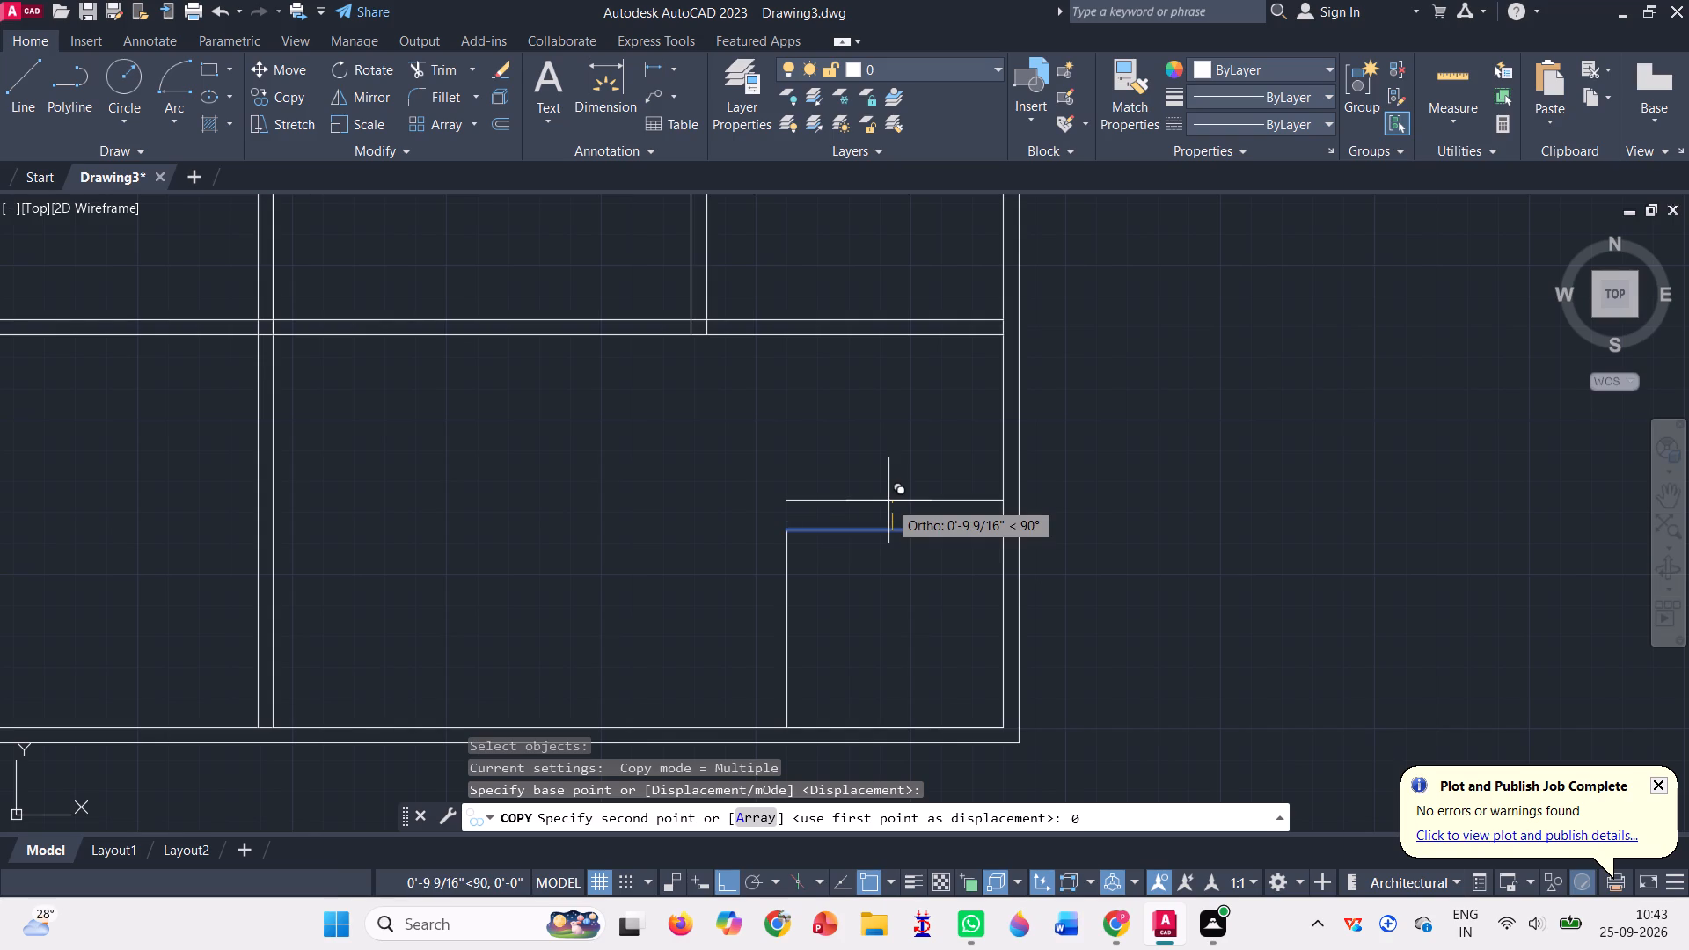
{"action": "type", "text": "'5\""}
{"action": "key", "text": "Return"}
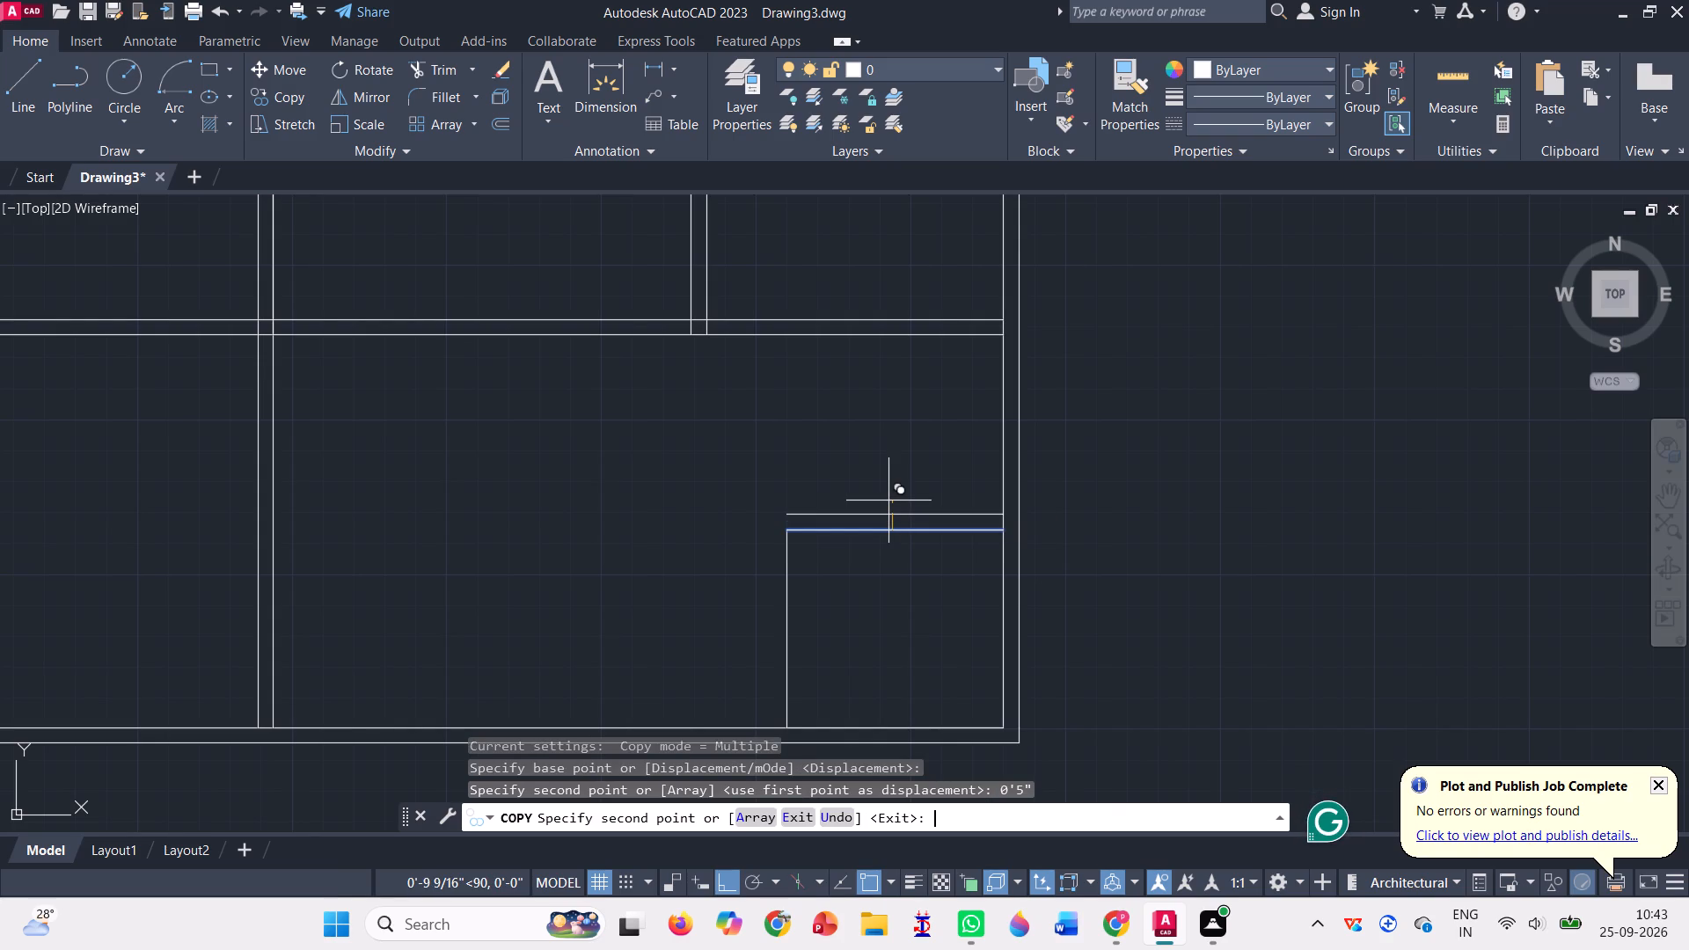
{"action": "key", "text": "Escape"}
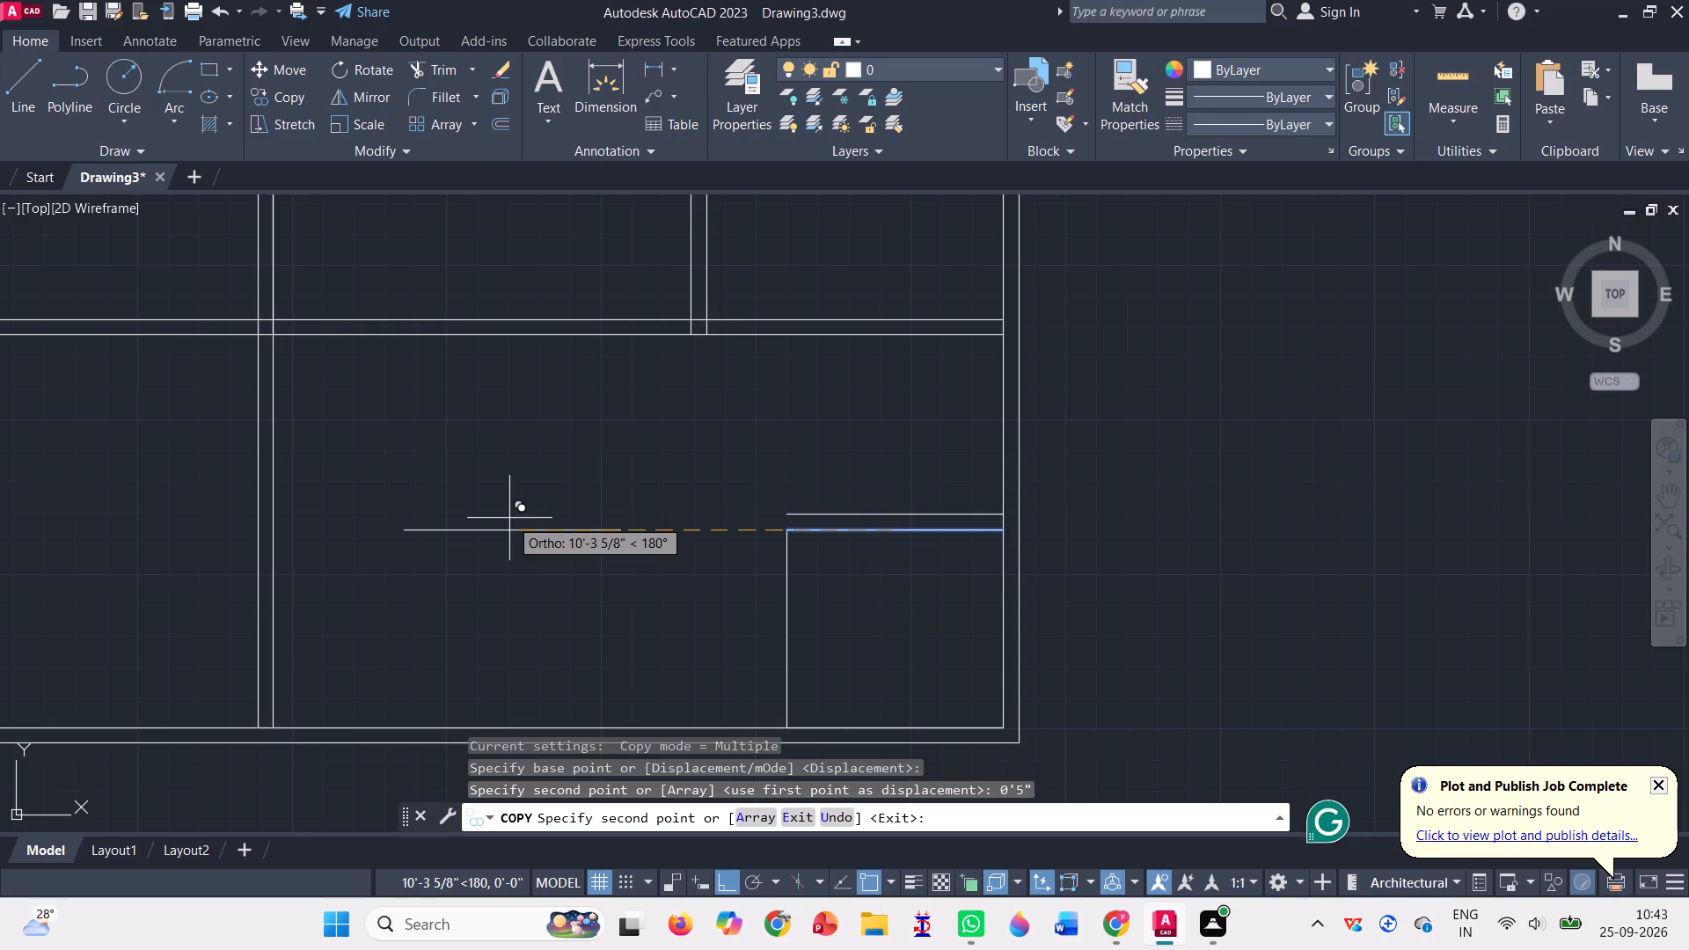
Copy the small corner room's west line 0'5" to the west.
{"action": "left_click", "coordinate": [261, 95]}
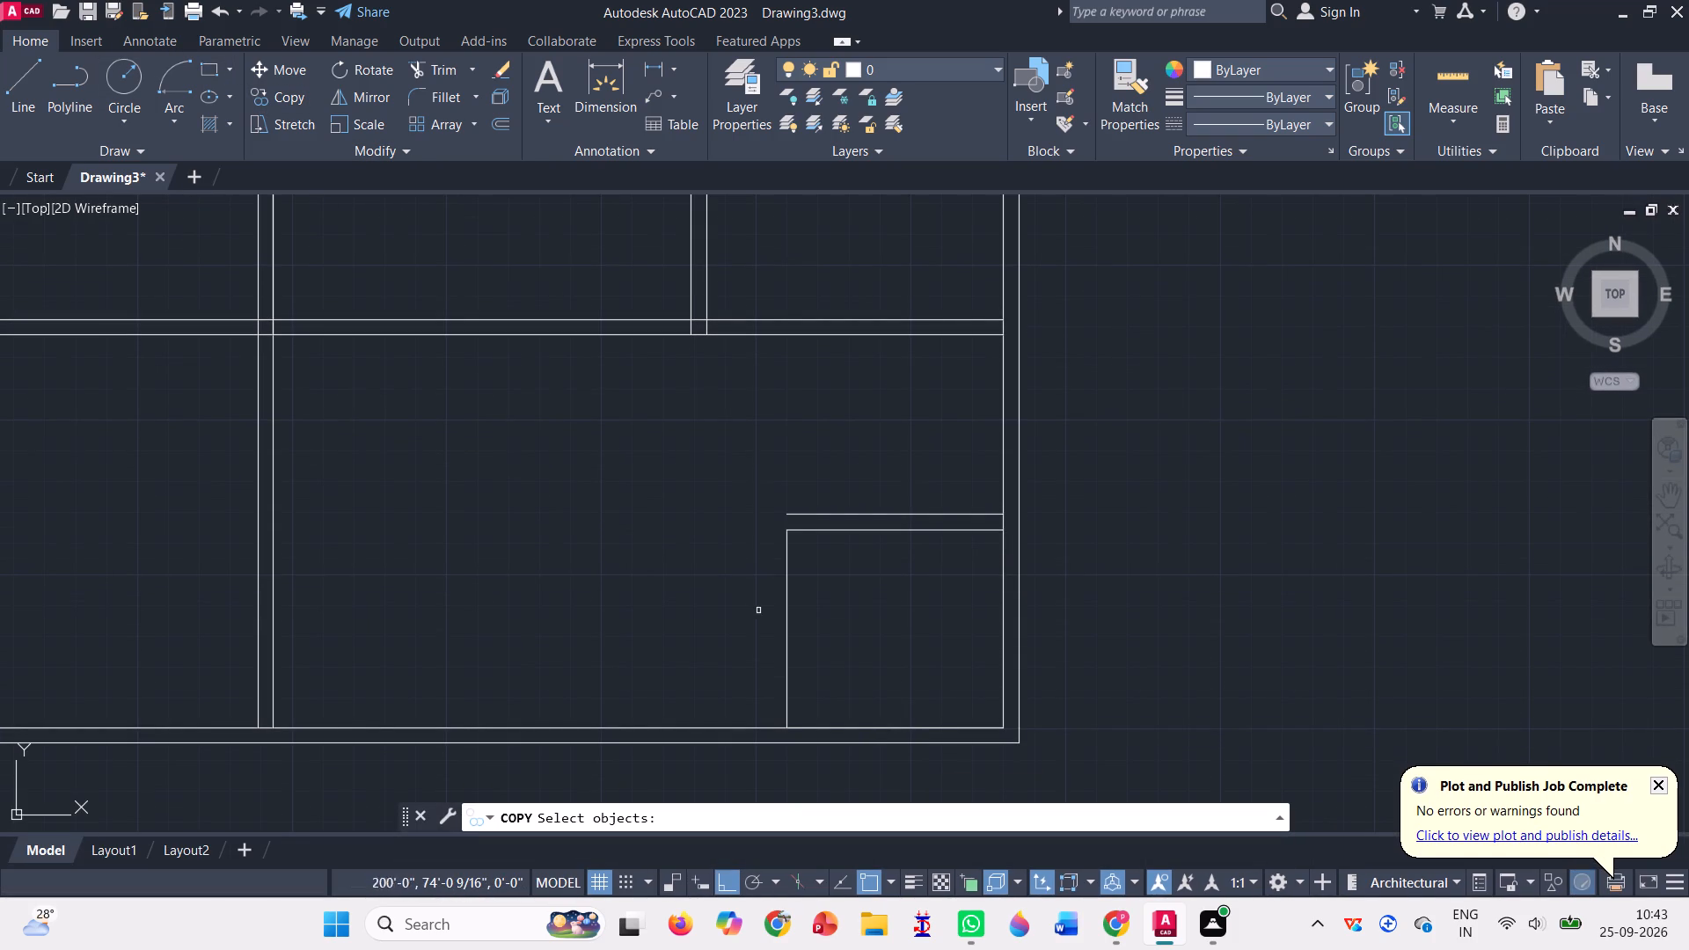
{"action": "left_click", "coordinate": [788, 610]}
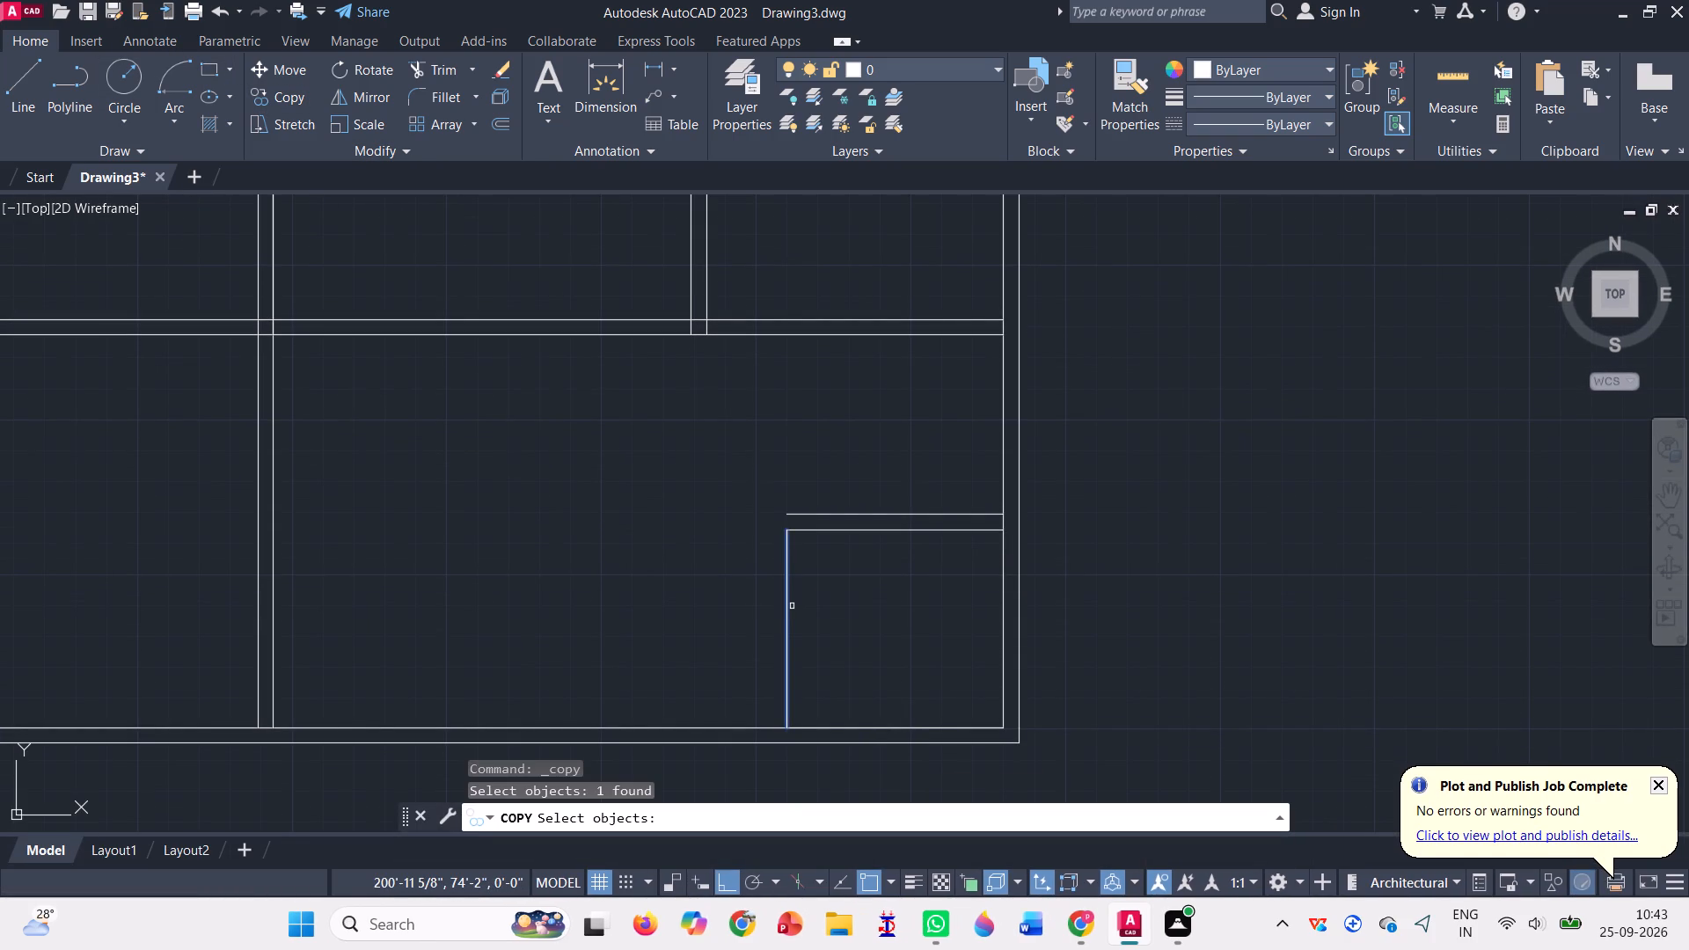
{"action": "left_click", "coordinate": [792, 606]}
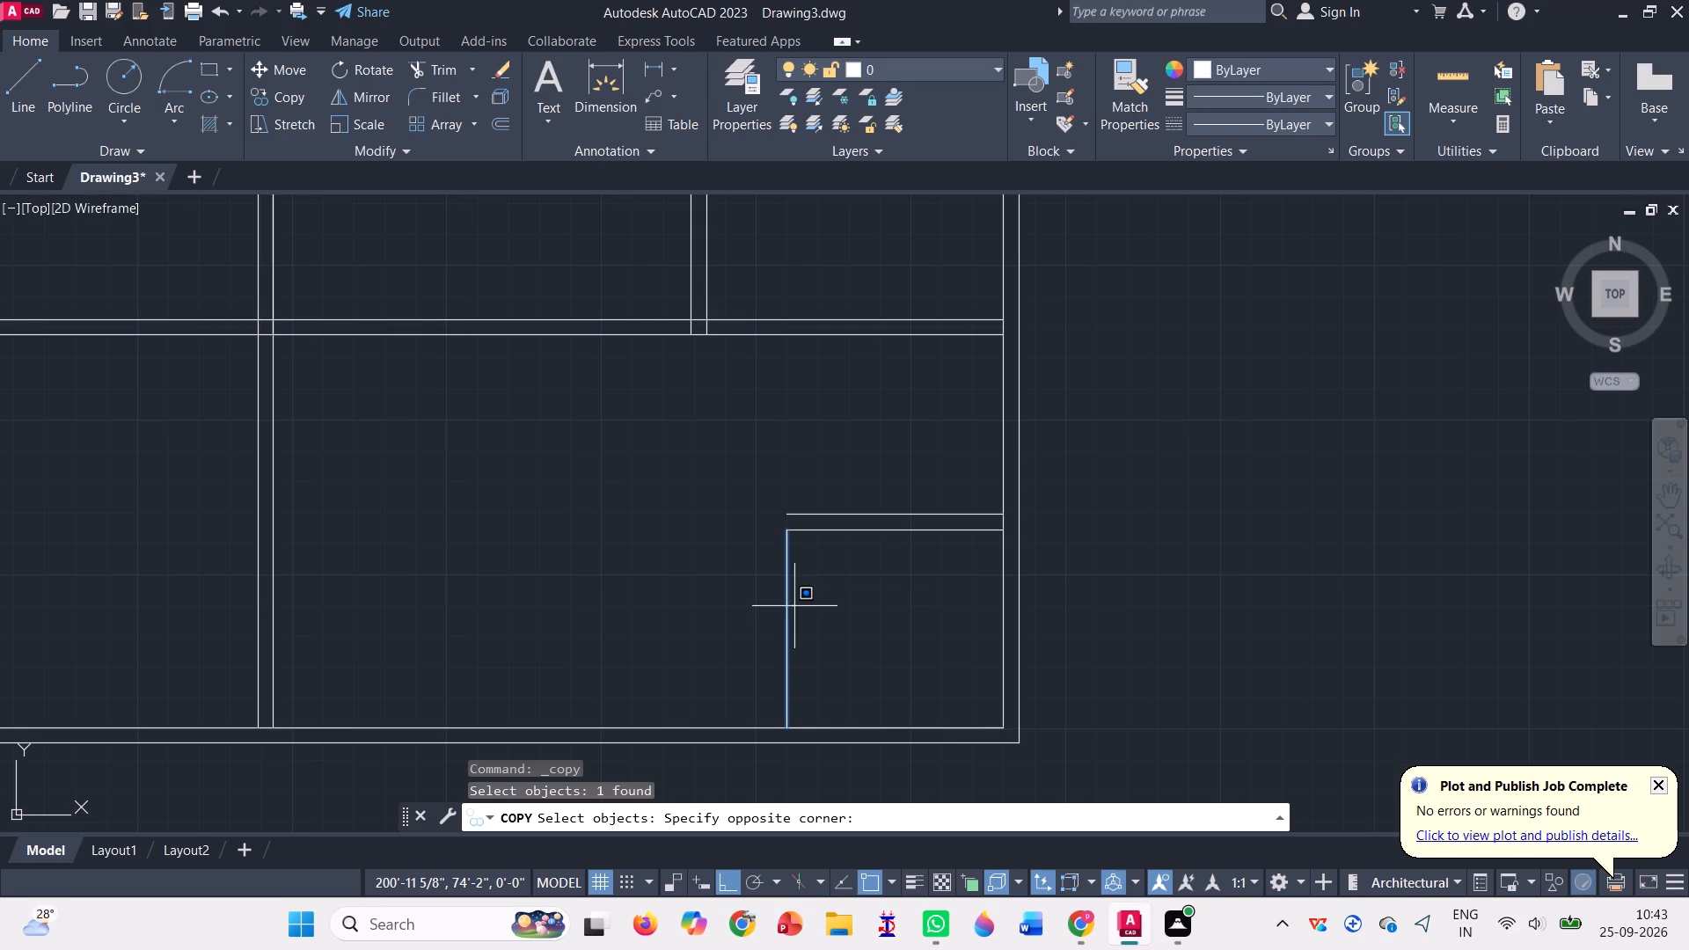
{"action": "left_click", "coordinate": [783, 612]}
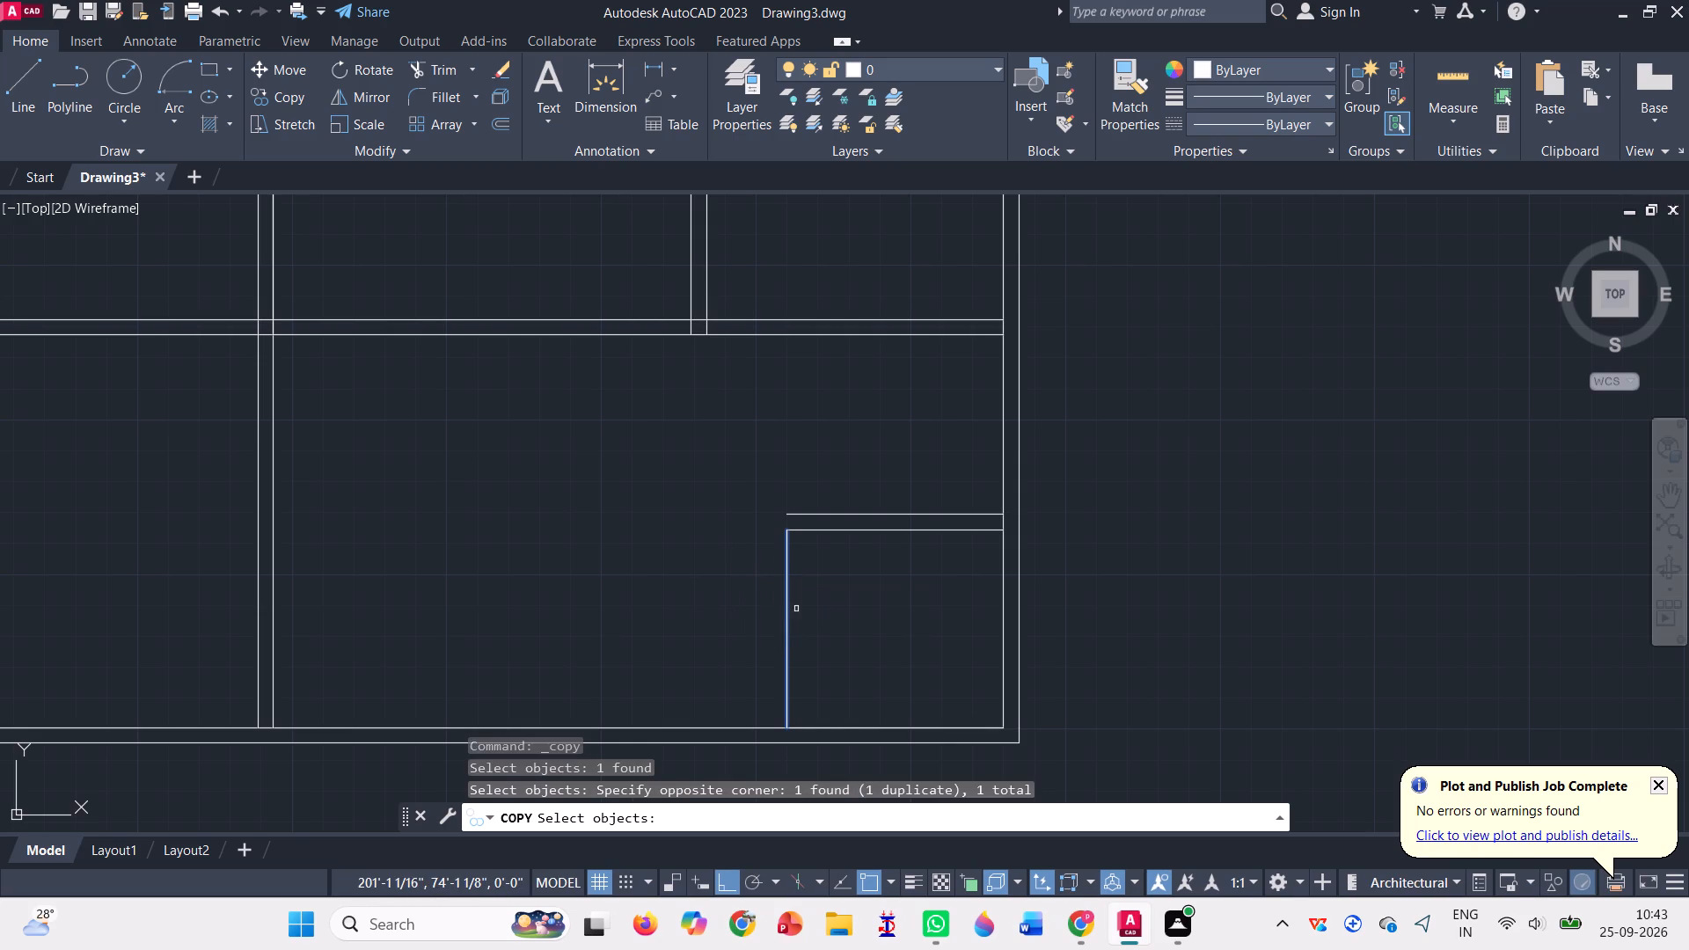
{"action": "key", "text": "Return"}
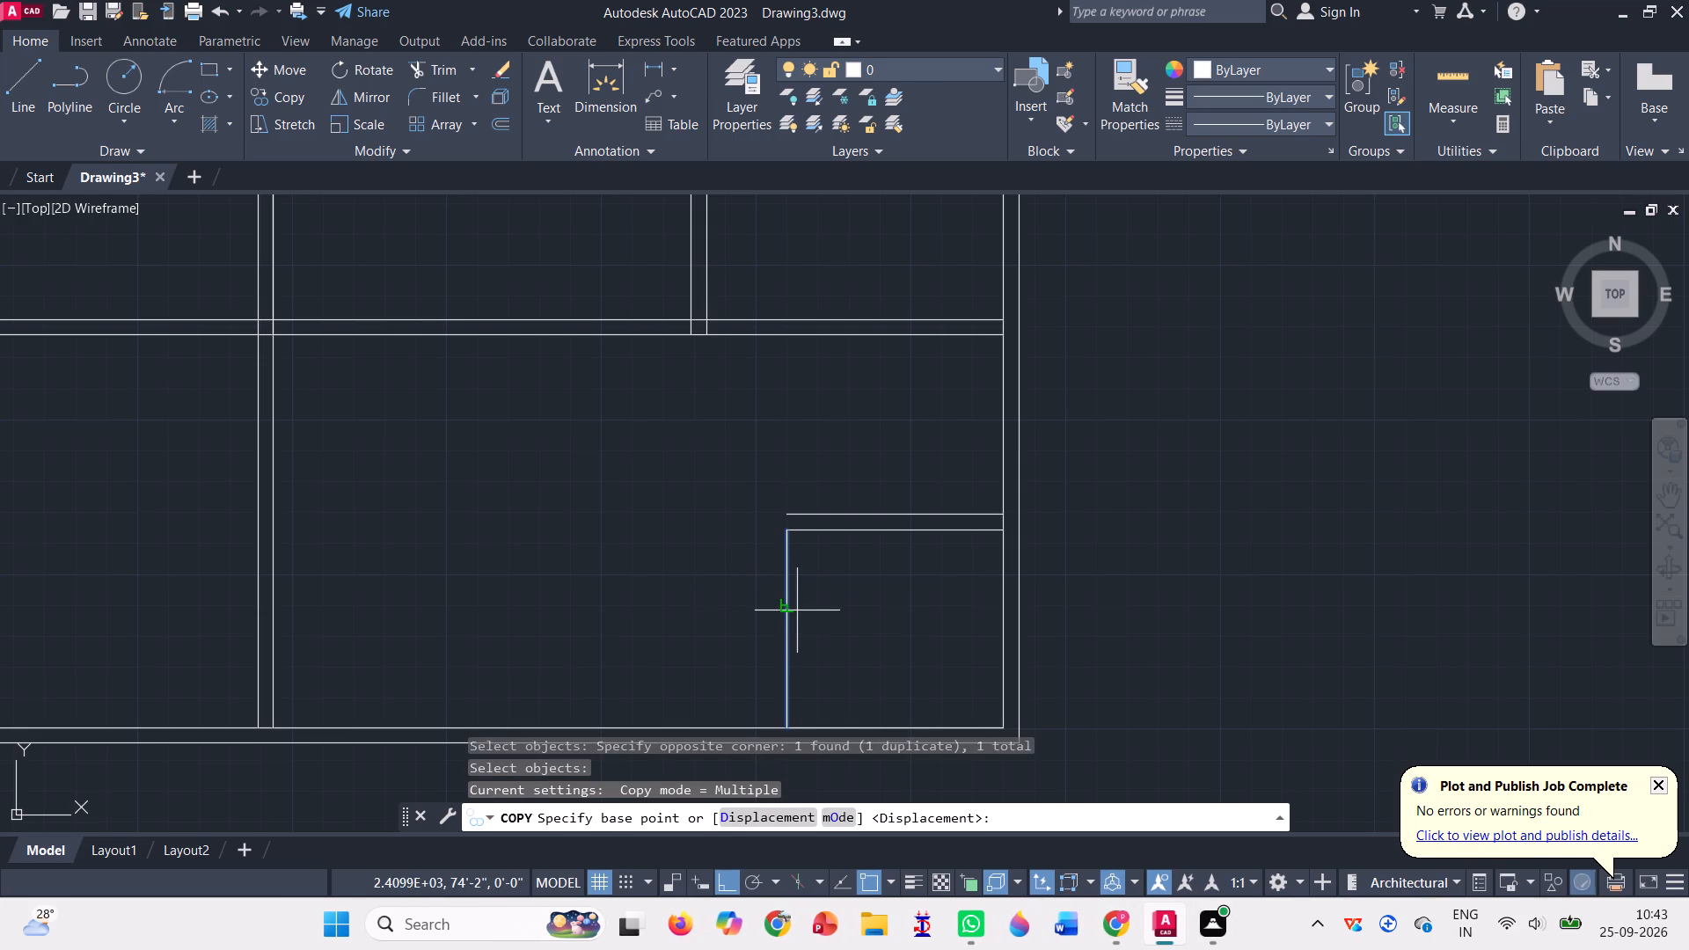
{"action": "left_click", "coordinate": [786, 610]}
{"action": "key", "text": "0"}
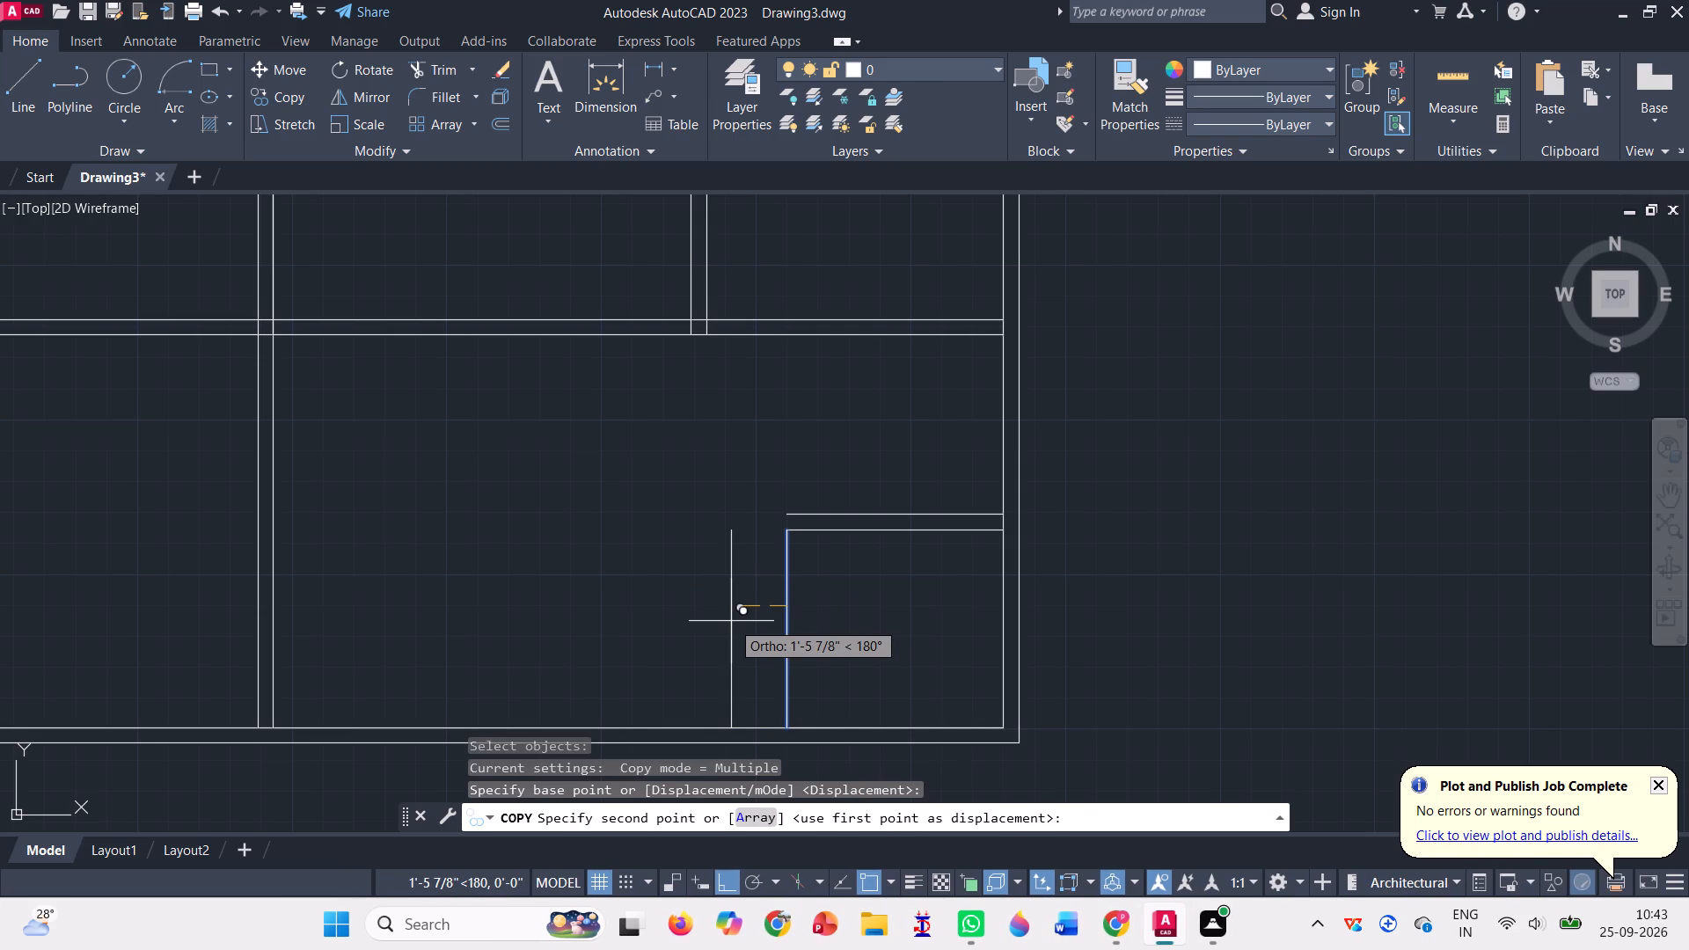
{"action": "key", "text": "apostrophe"}
{"action": "type", "text": "5\""}
{"action": "key", "text": "Return"}
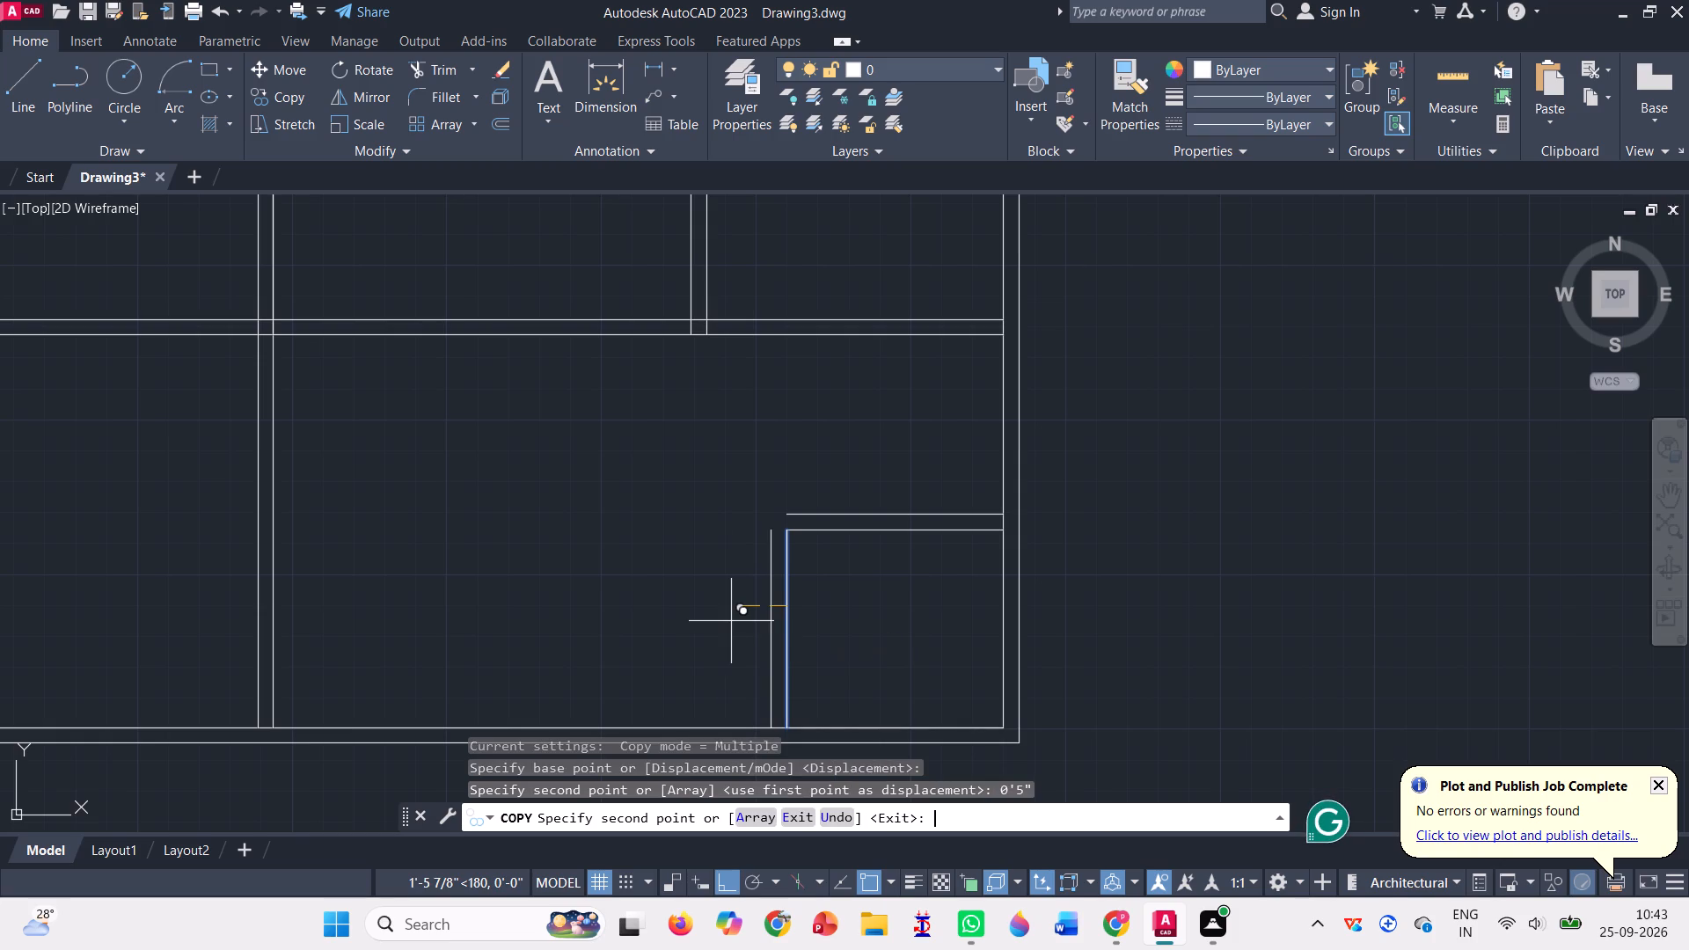
{"action": "key", "text": "Escape"}
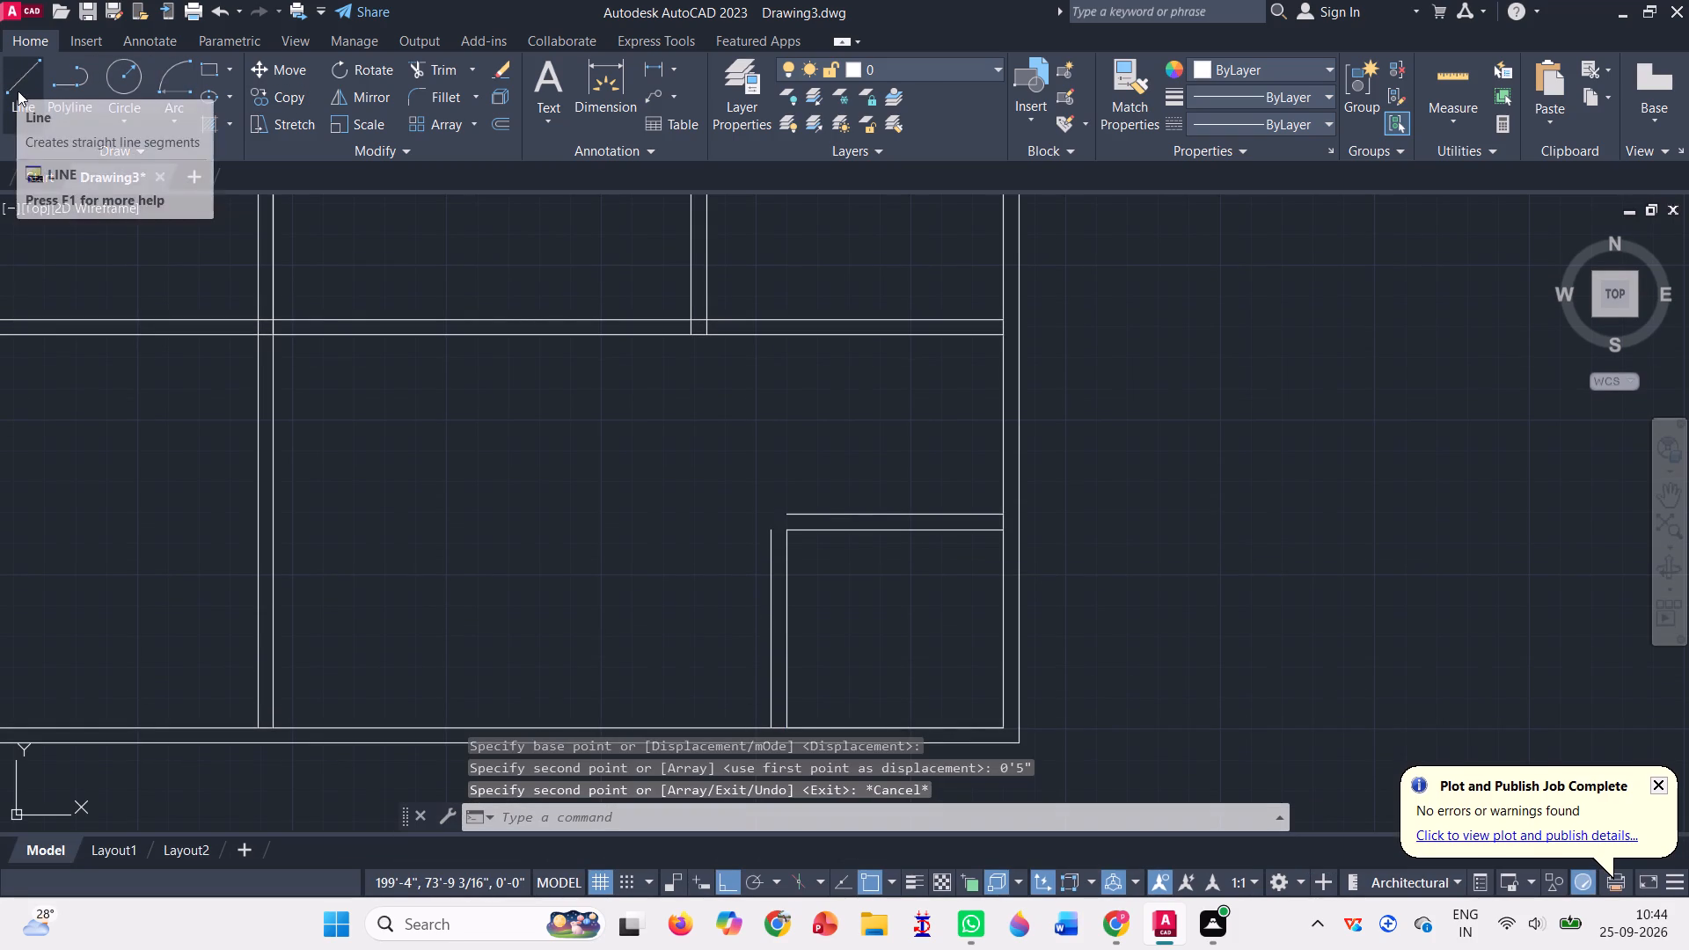
Close the outer northwest corner of the small room's partitions with two 0'5" lines joining the copied line ends.
{"action": "left_click", "coordinate": [18, 91]}
{"action": "scroll", "coordinate": [795, 542], "scroll_direction": "up", "scroll_amount": 3}
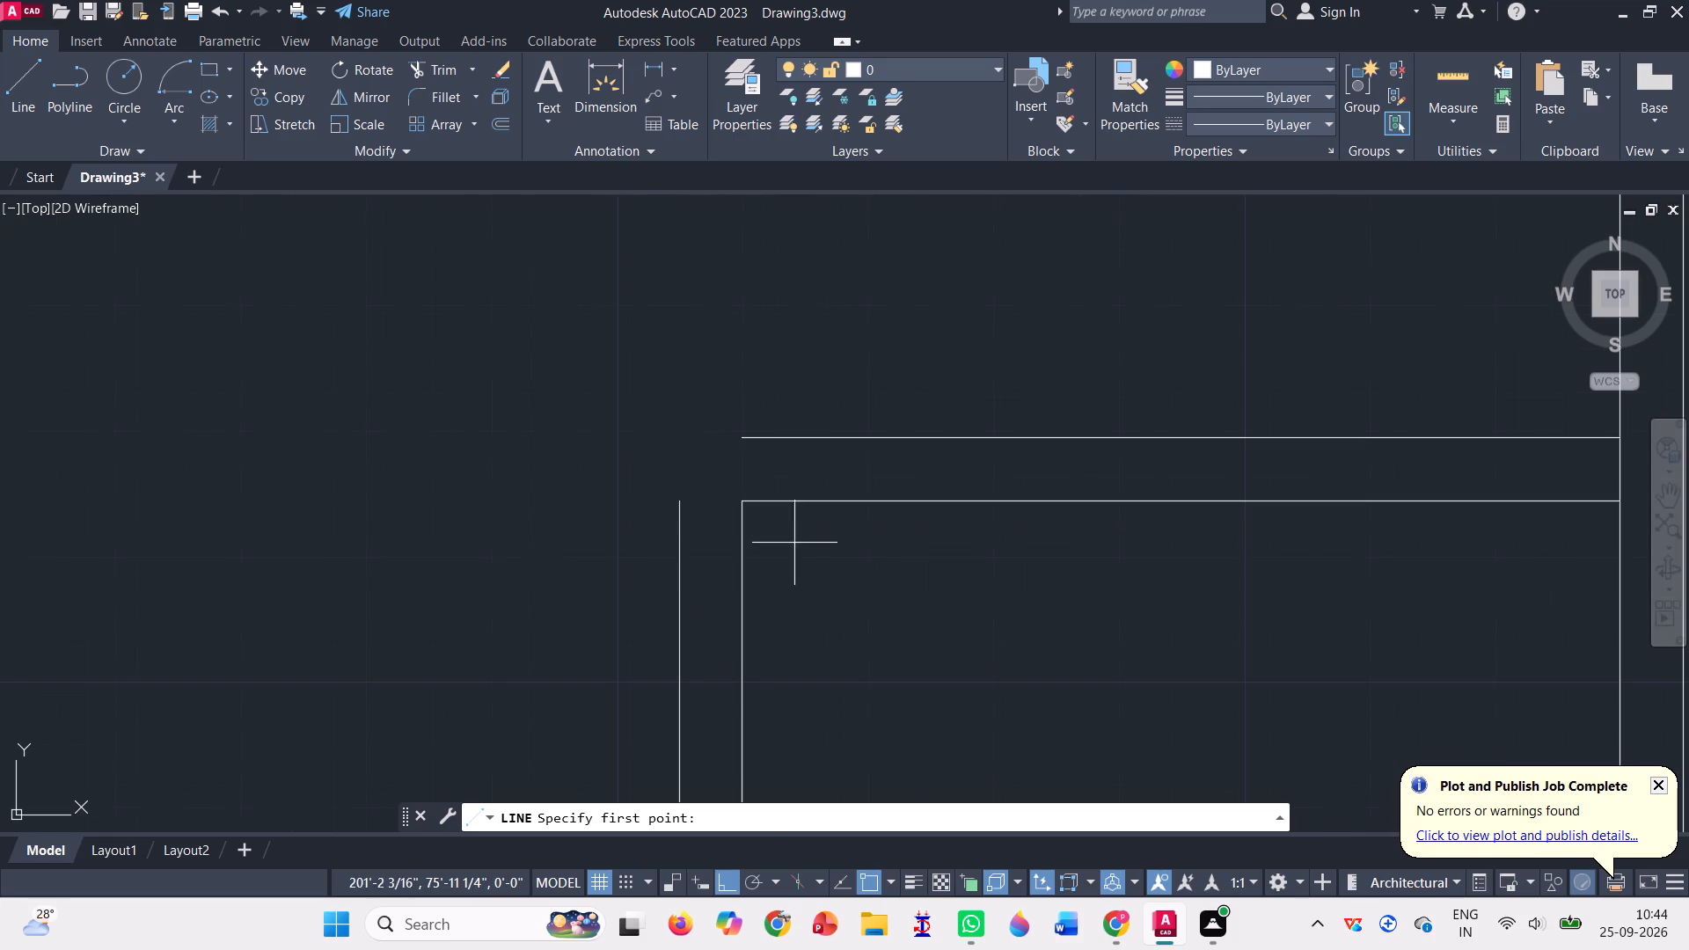
{"action": "left_click", "coordinate": [737, 439]}
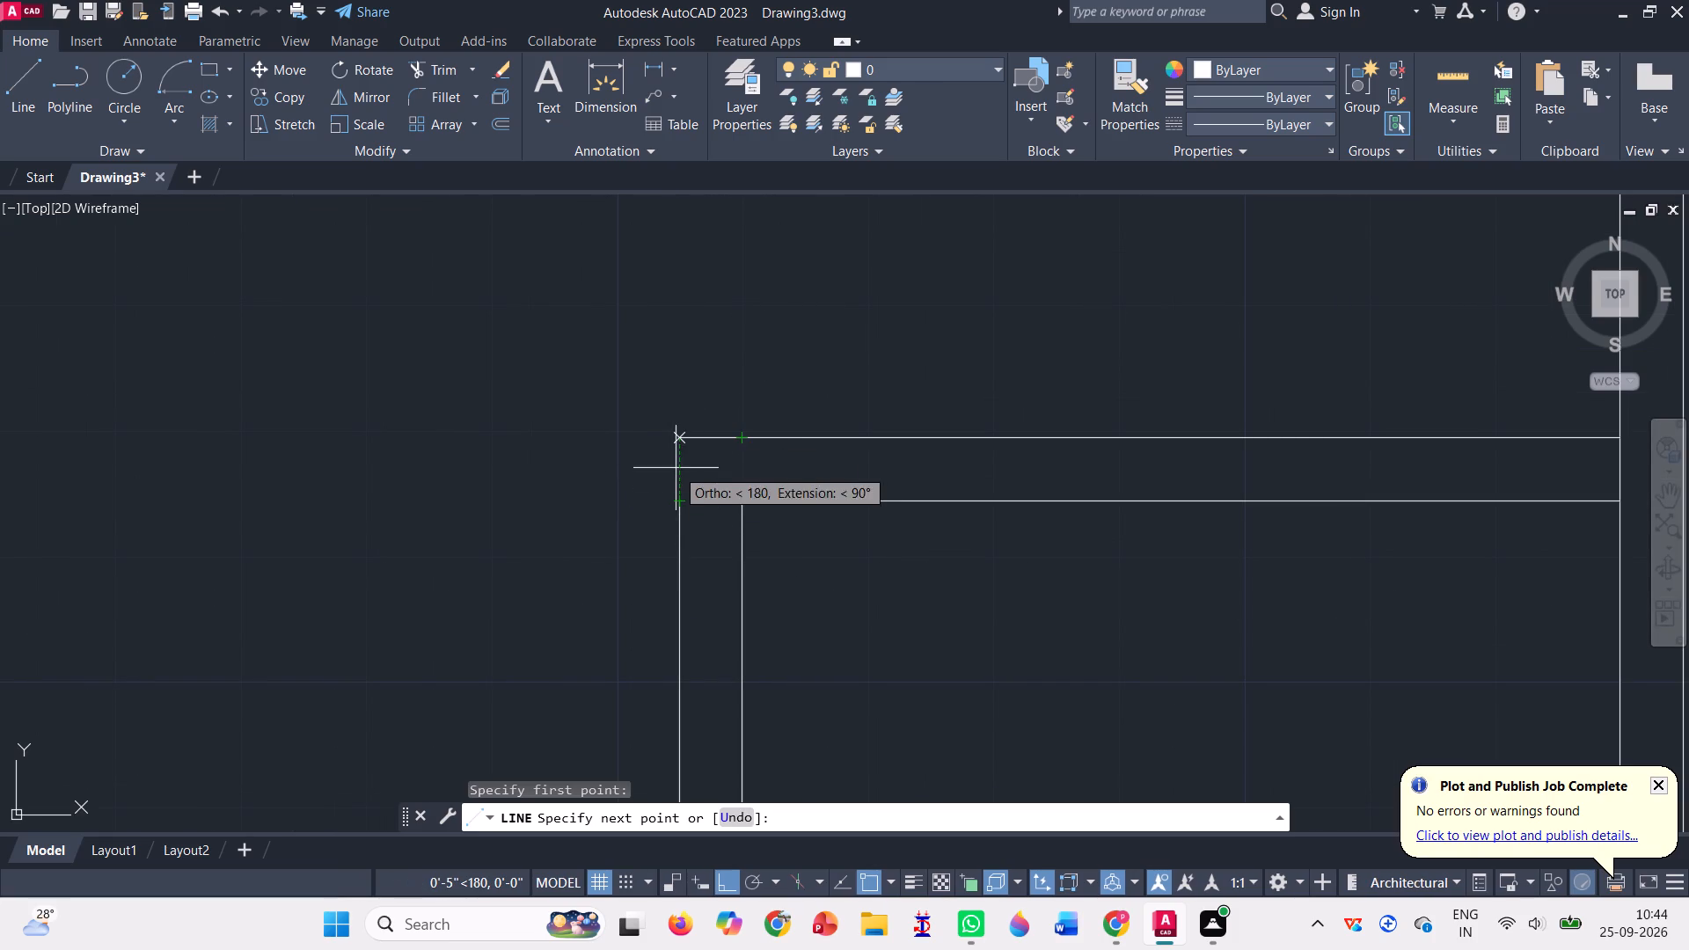
{"action": "left_click", "coordinate": [680, 436]}
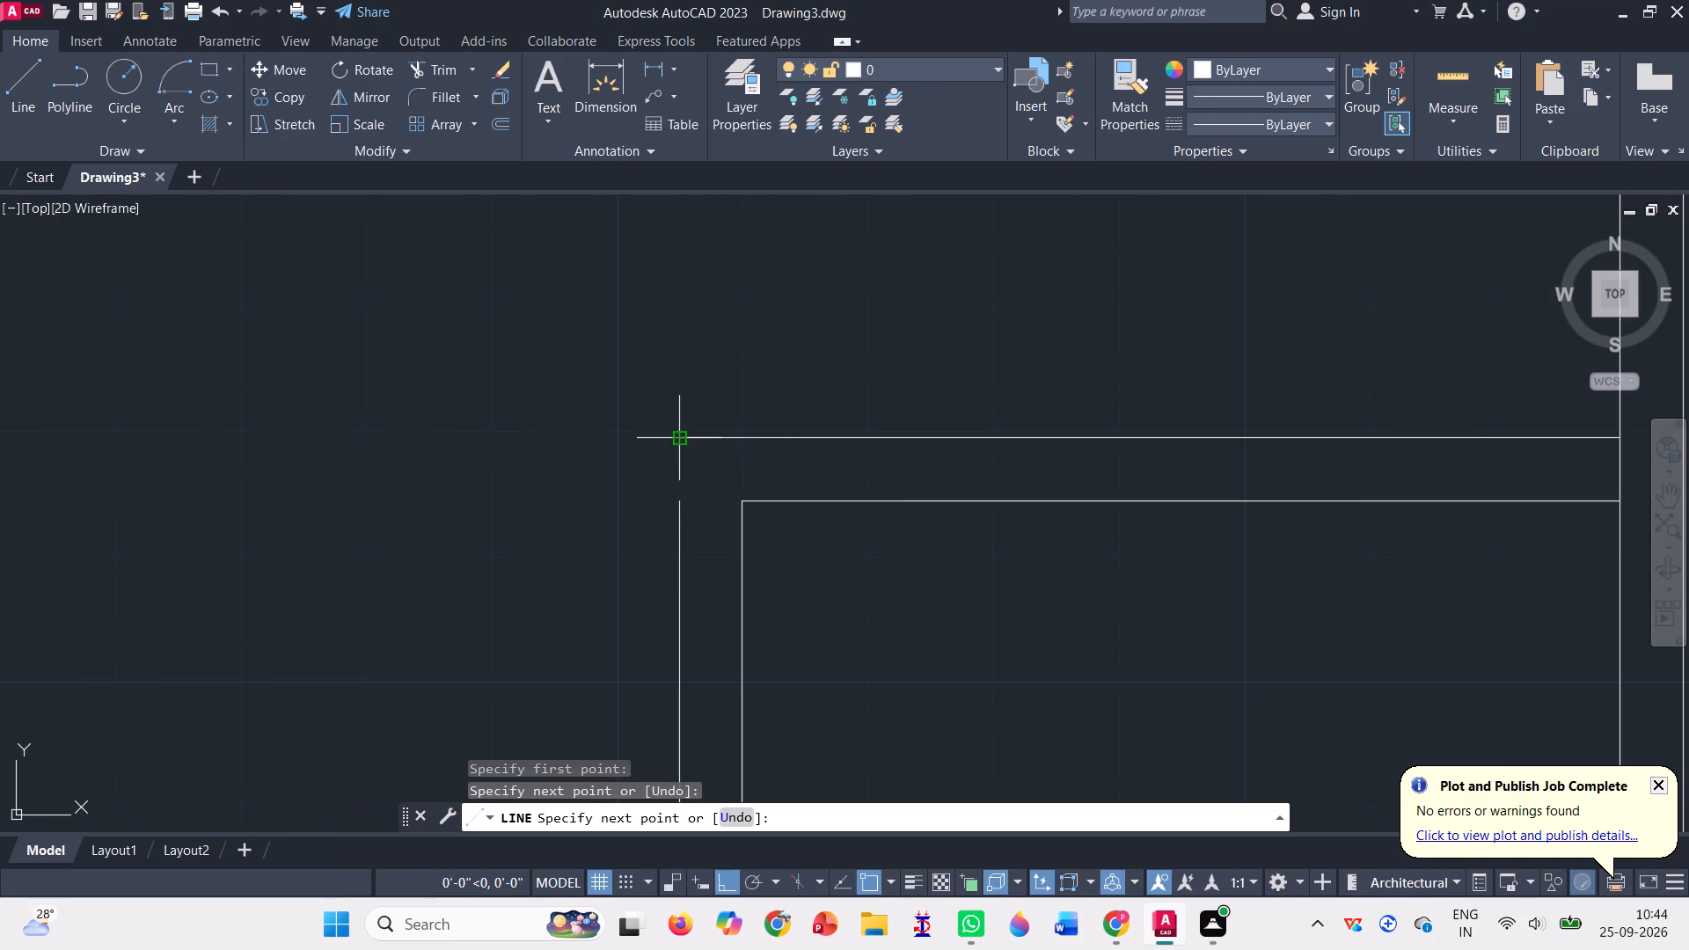
{"action": "left_click", "coordinate": [680, 495]}
{"action": "key", "text": "Escape"}
{"action": "scroll", "coordinate": [589, 394], "scroll_direction": "down", "scroll_amount": 1}
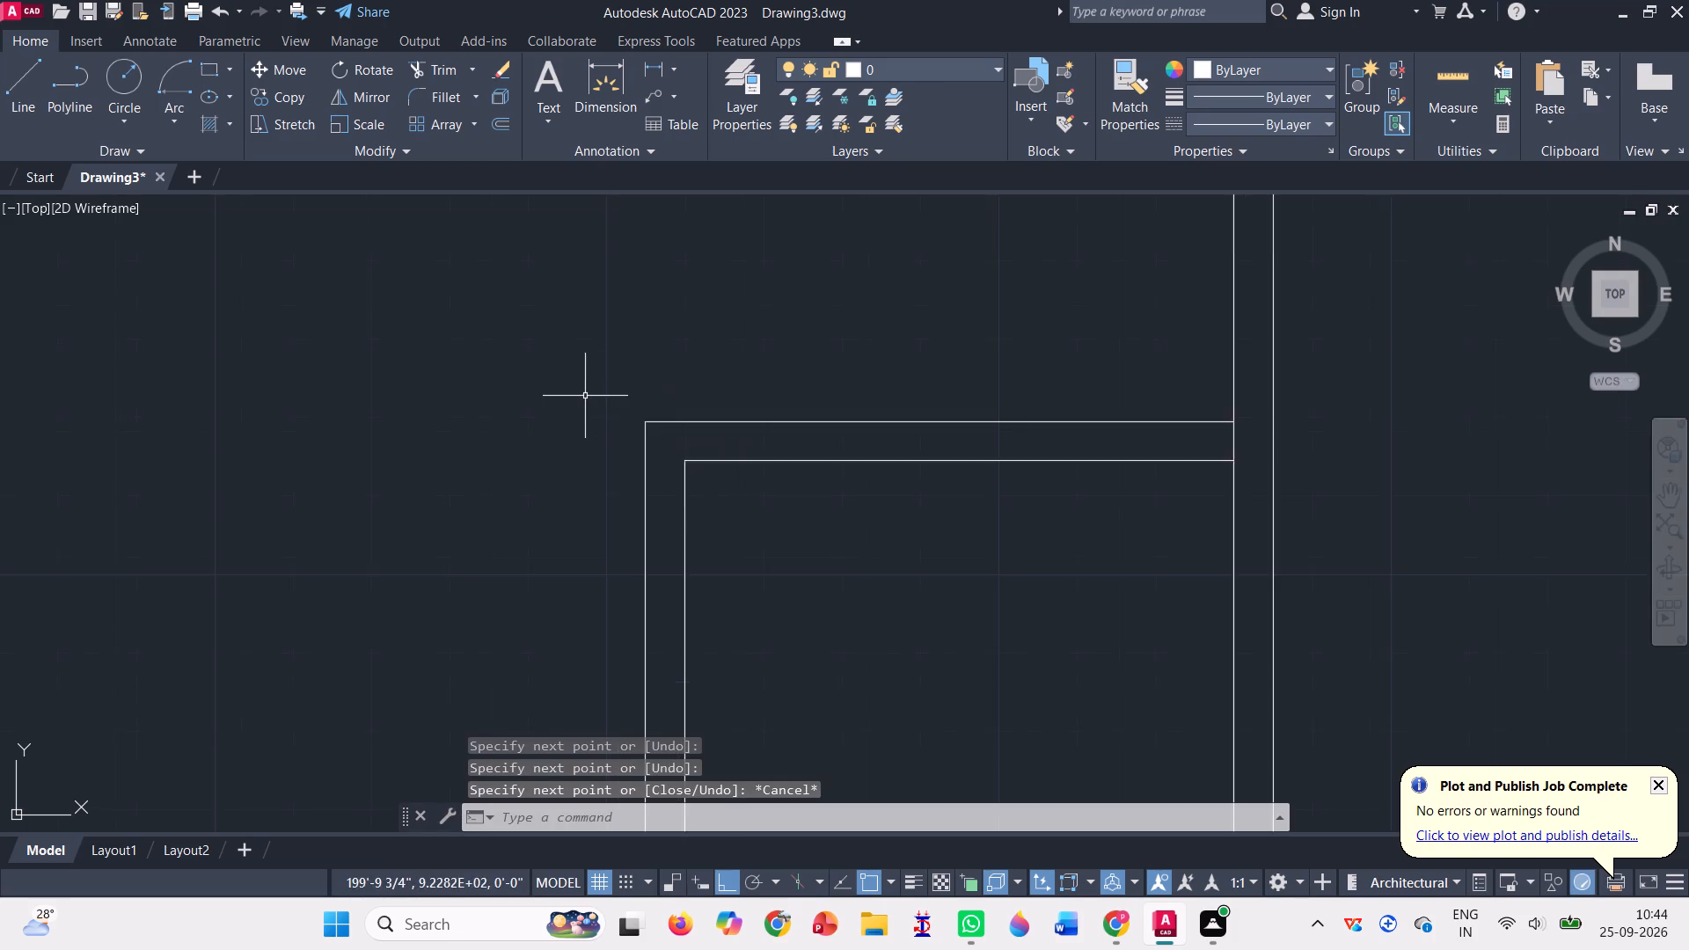
In the empty space west of the floor plan, draw a 3' line running south.
{"action": "scroll", "coordinate": [582, 399], "scroll_direction": "down", "scroll_amount": 1}
{"action": "scroll", "coordinate": [929, 466], "scroll_direction": "down", "scroll_amount": 2}
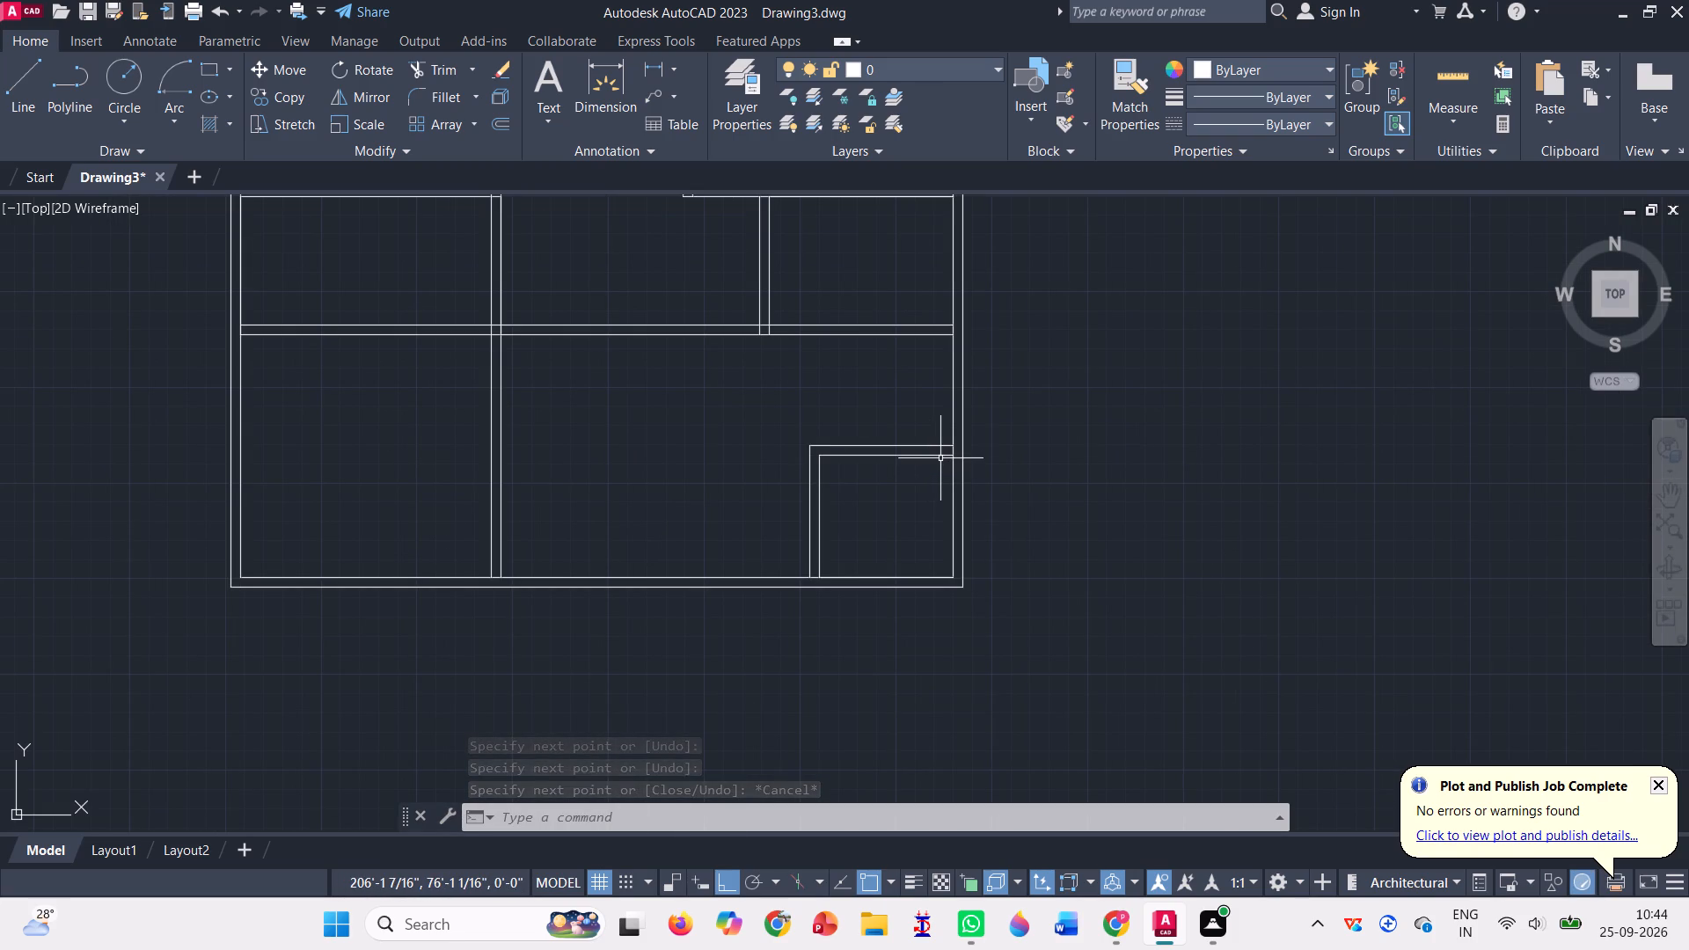
{"action": "scroll", "coordinate": [940, 458], "scroll_direction": "down", "scroll_amount": 1}
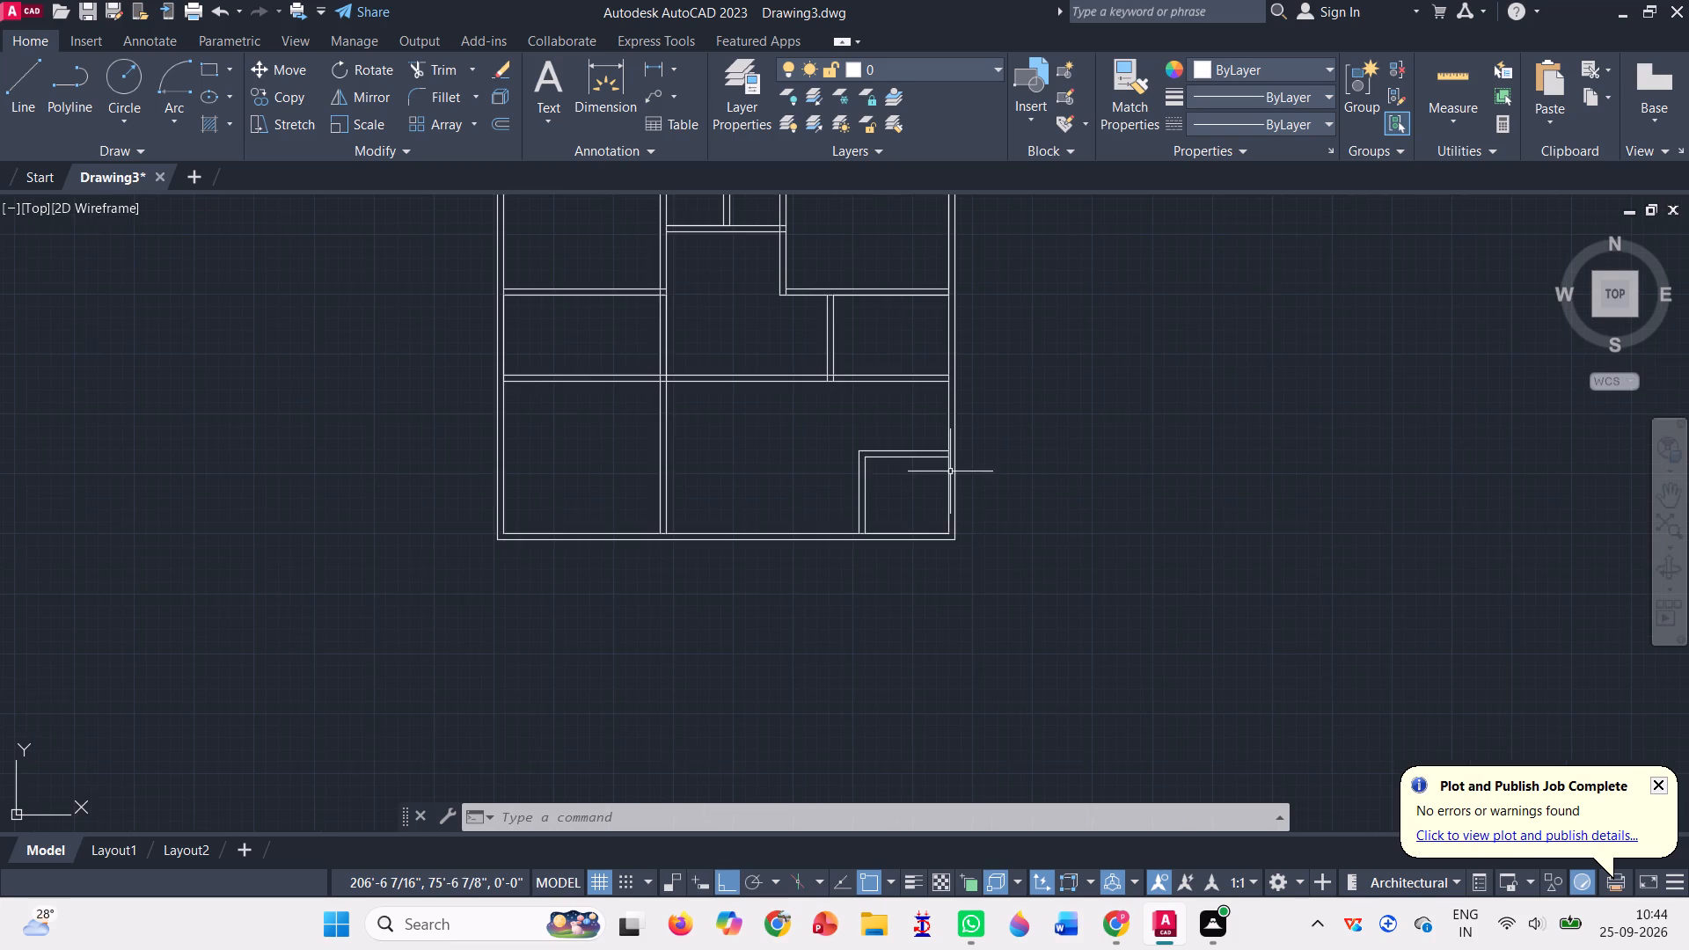
{"action": "scroll", "coordinate": [950, 509], "scroll_direction": "down", "scroll_amount": 1}
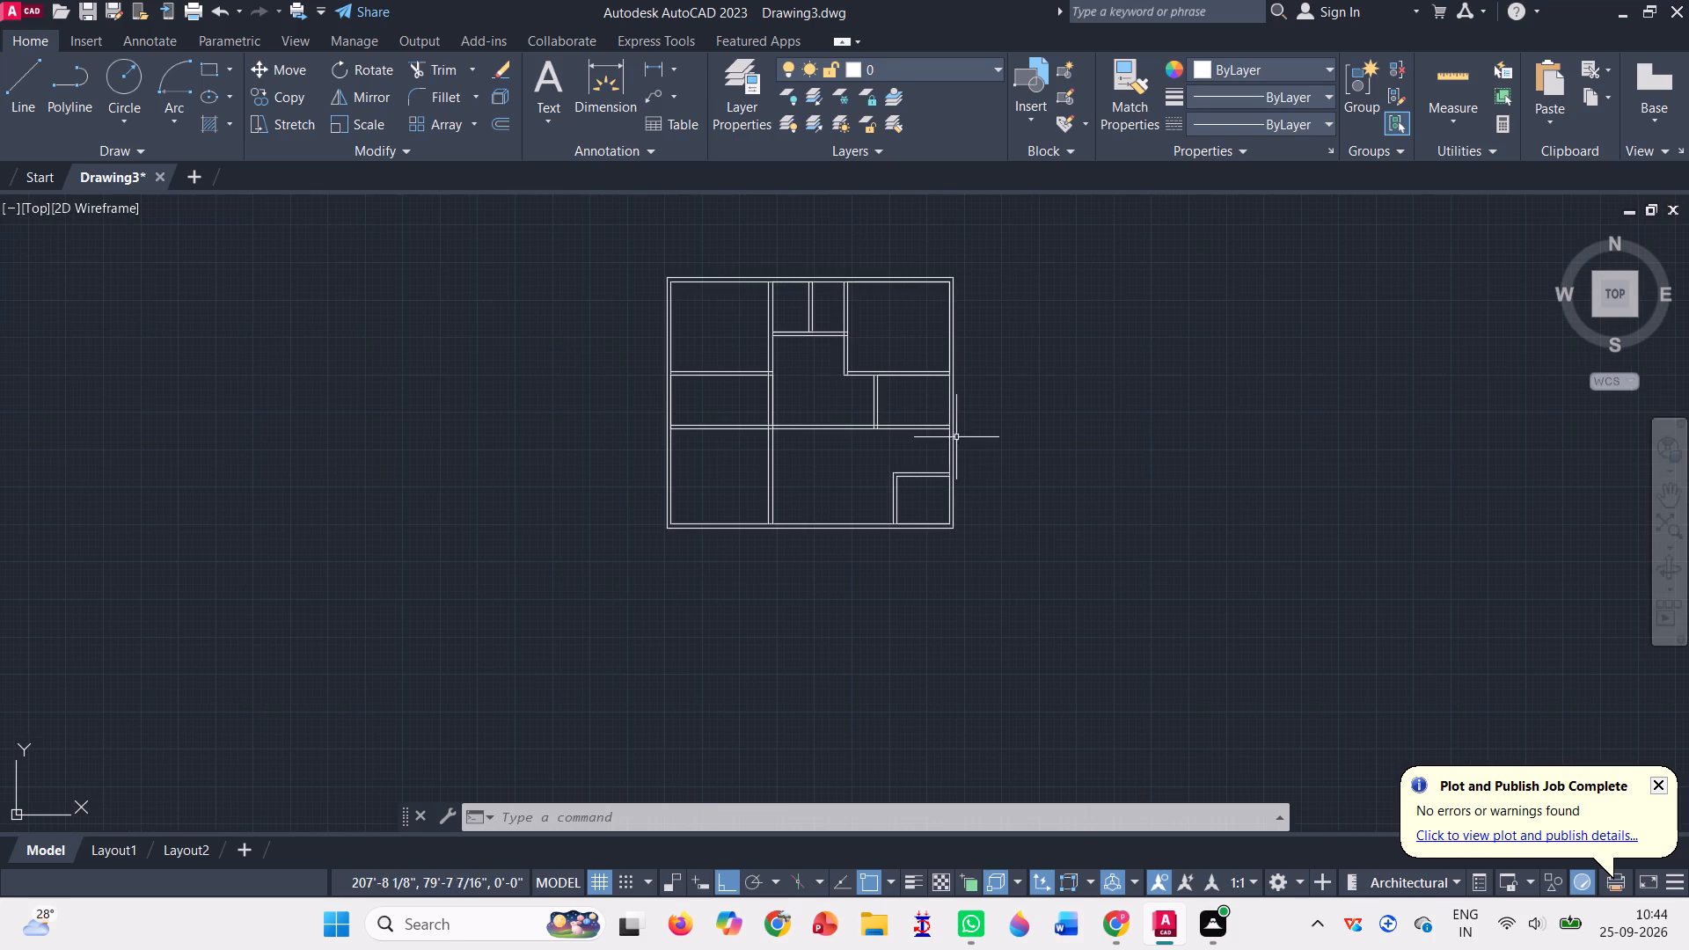
{"action": "scroll", "coordinate": [826, 311], "scroll_direction": "up", "scroll_amount": 1}
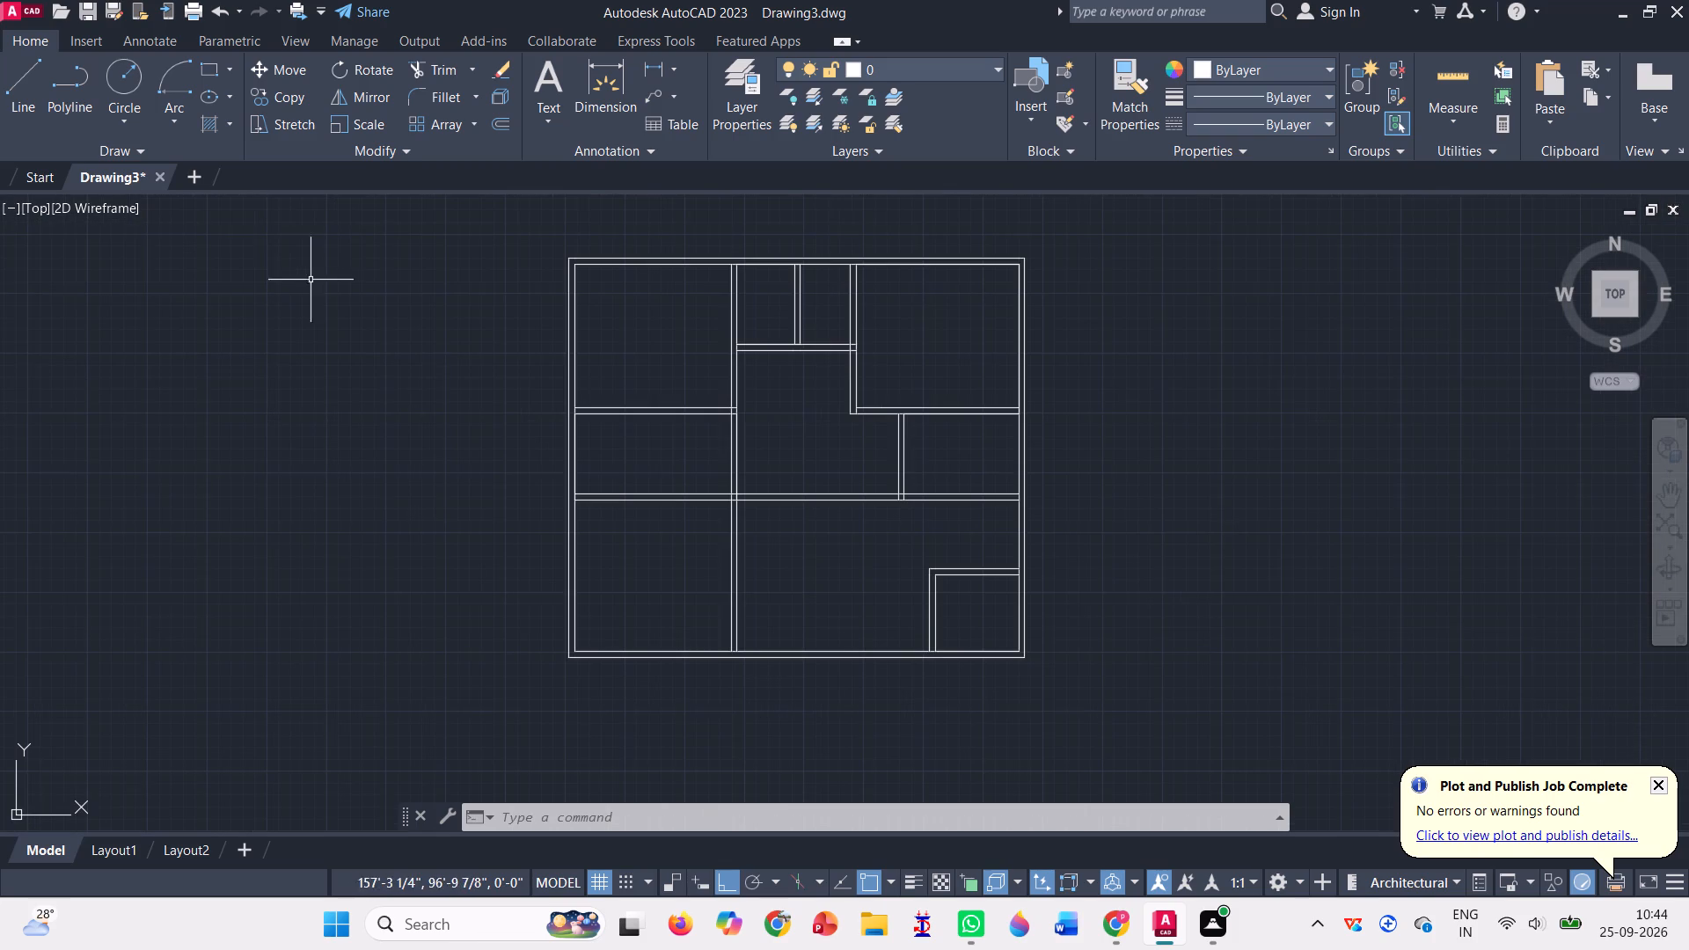
{"action": "left_click", "coordinate": [17, 93]}
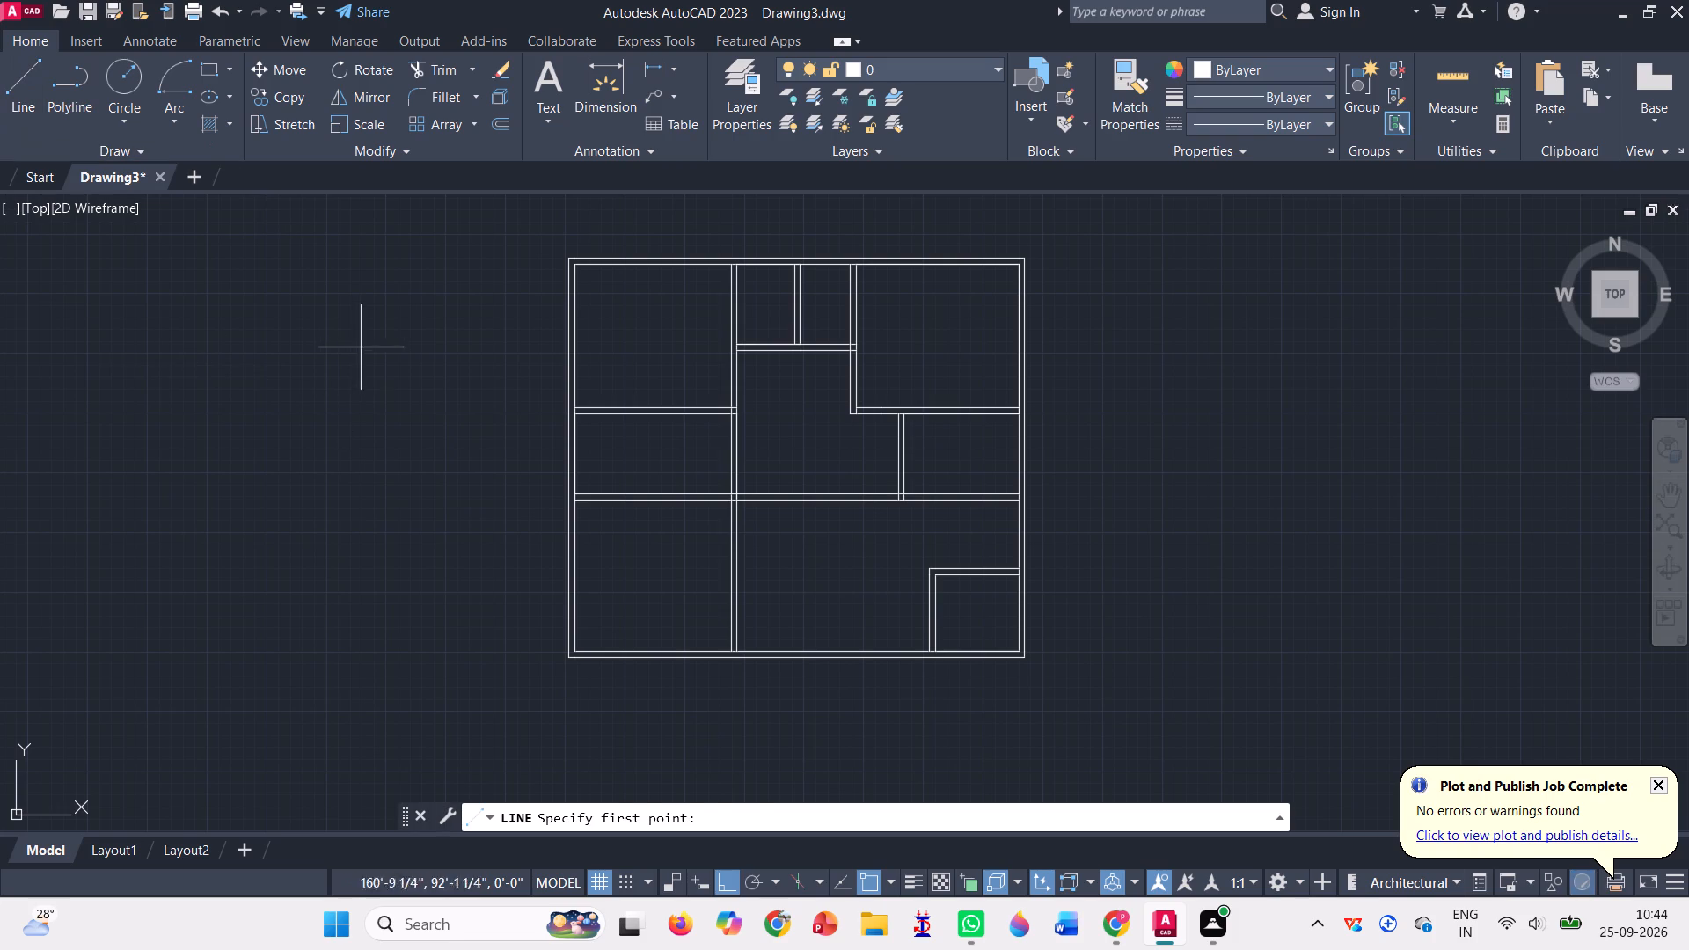
{"action": "left_click", "coordinate": [352, 345]}
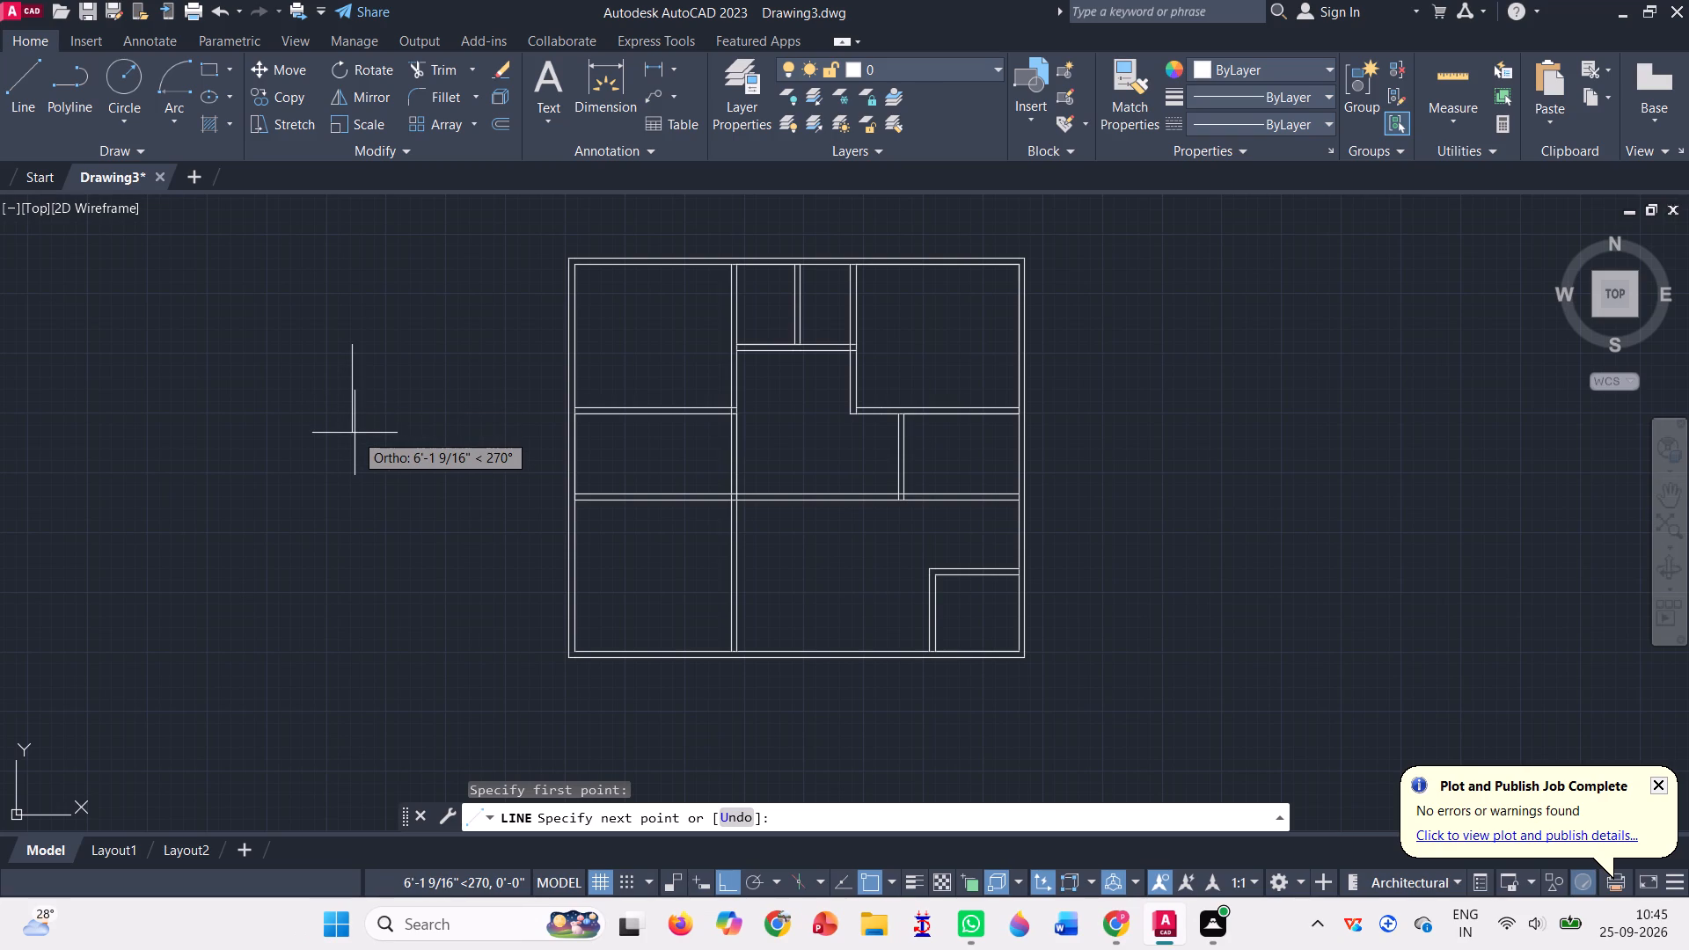
{"action": "key", "text": "3"}
{"action": "key", "text": "apostrophe"}
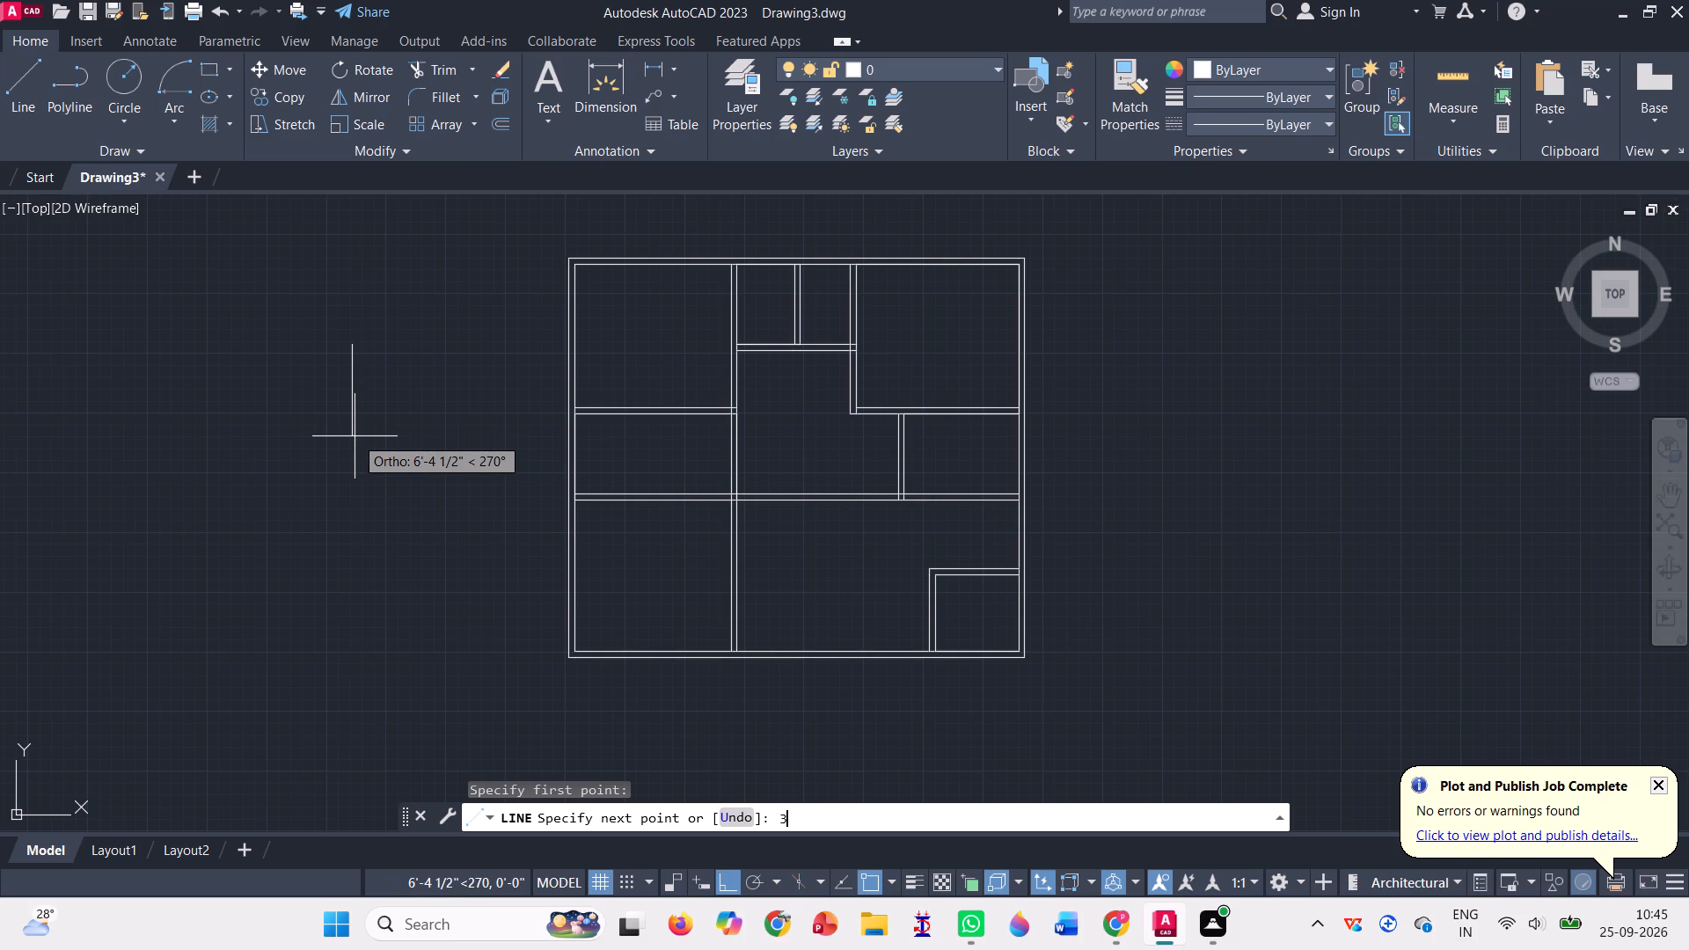
{"action": "key", "text": "shift+quotedbl"}
{"action": "key", "text": "BackSpace"}
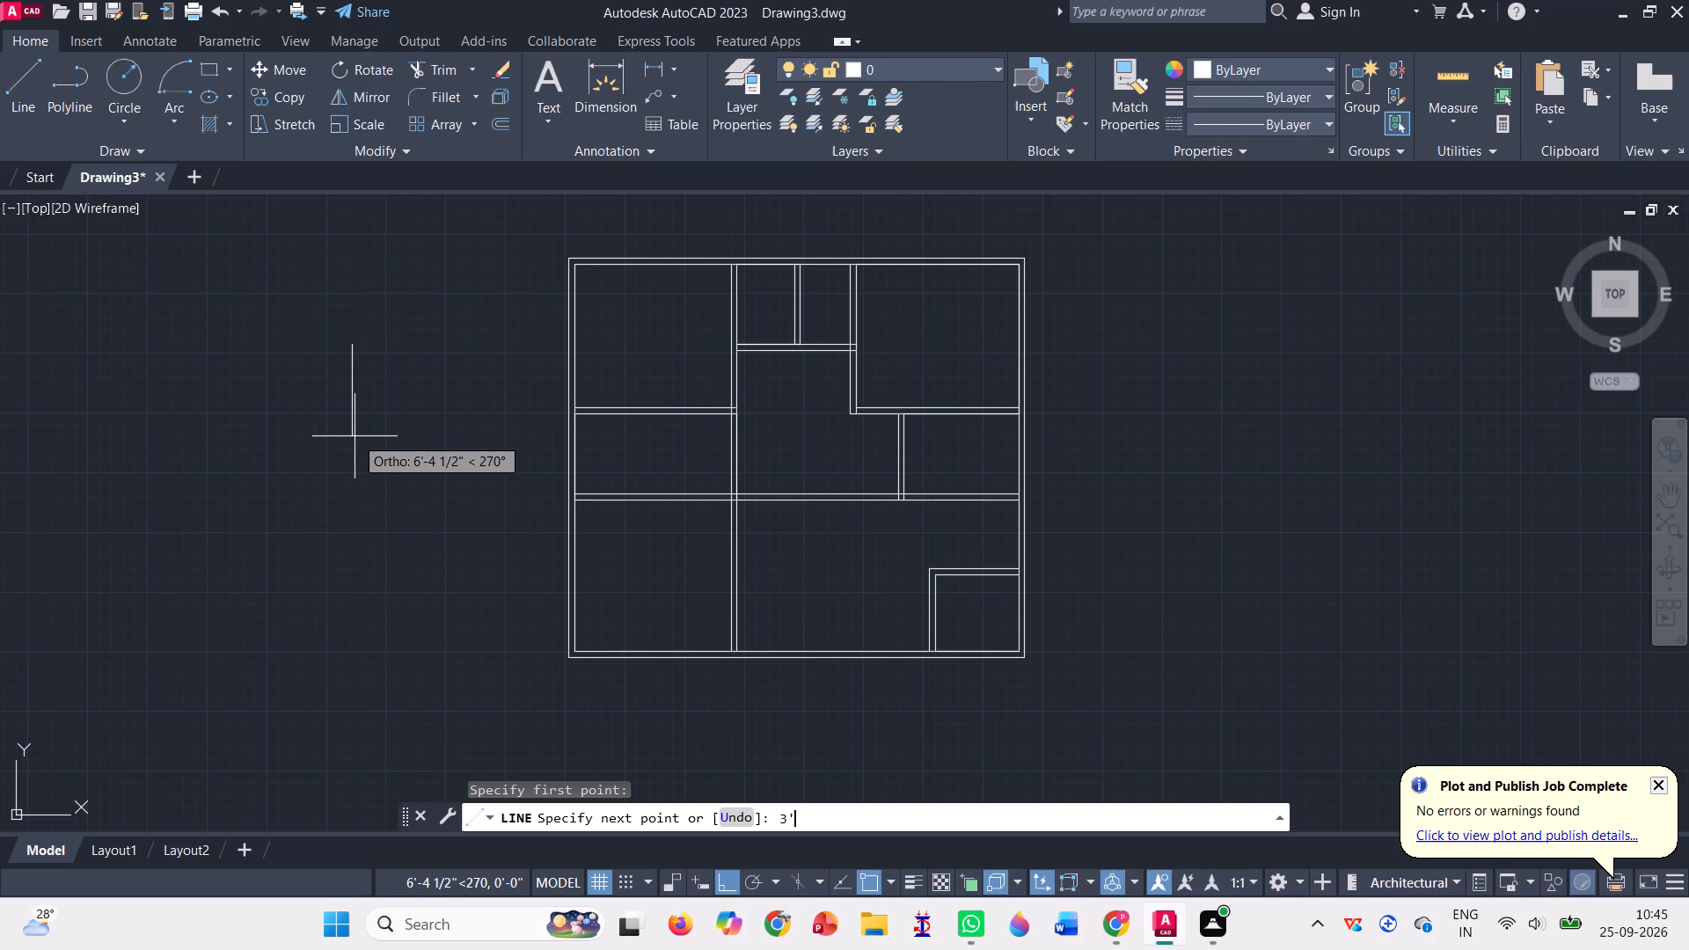
{"action": "key", "text": "Return"}
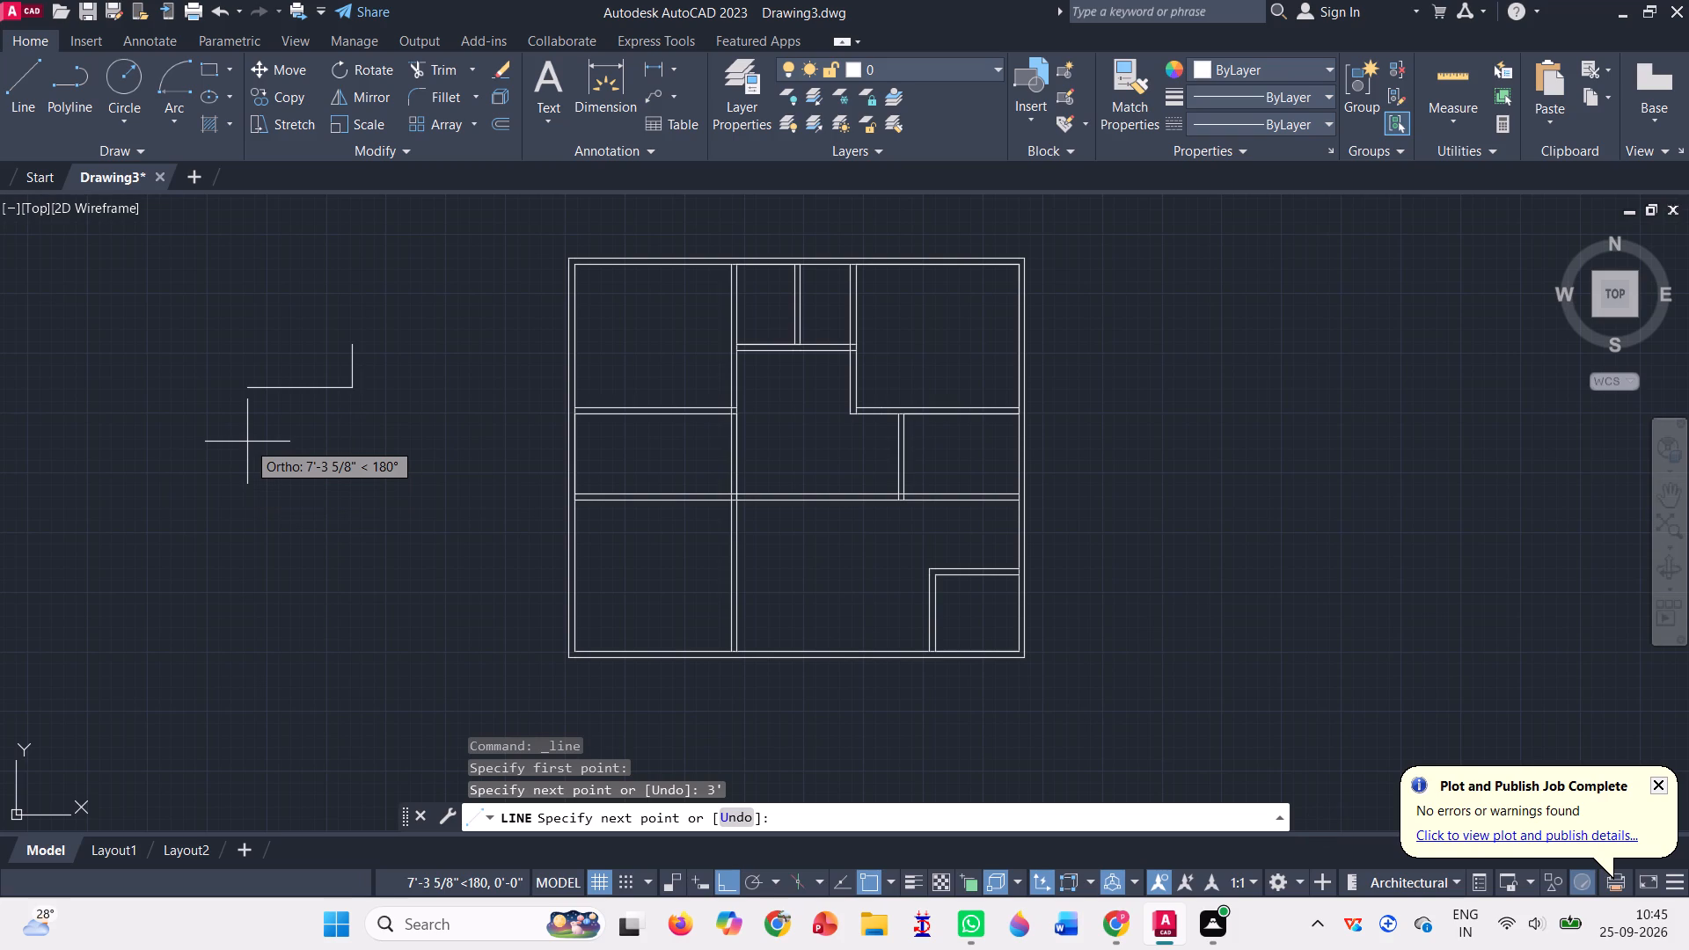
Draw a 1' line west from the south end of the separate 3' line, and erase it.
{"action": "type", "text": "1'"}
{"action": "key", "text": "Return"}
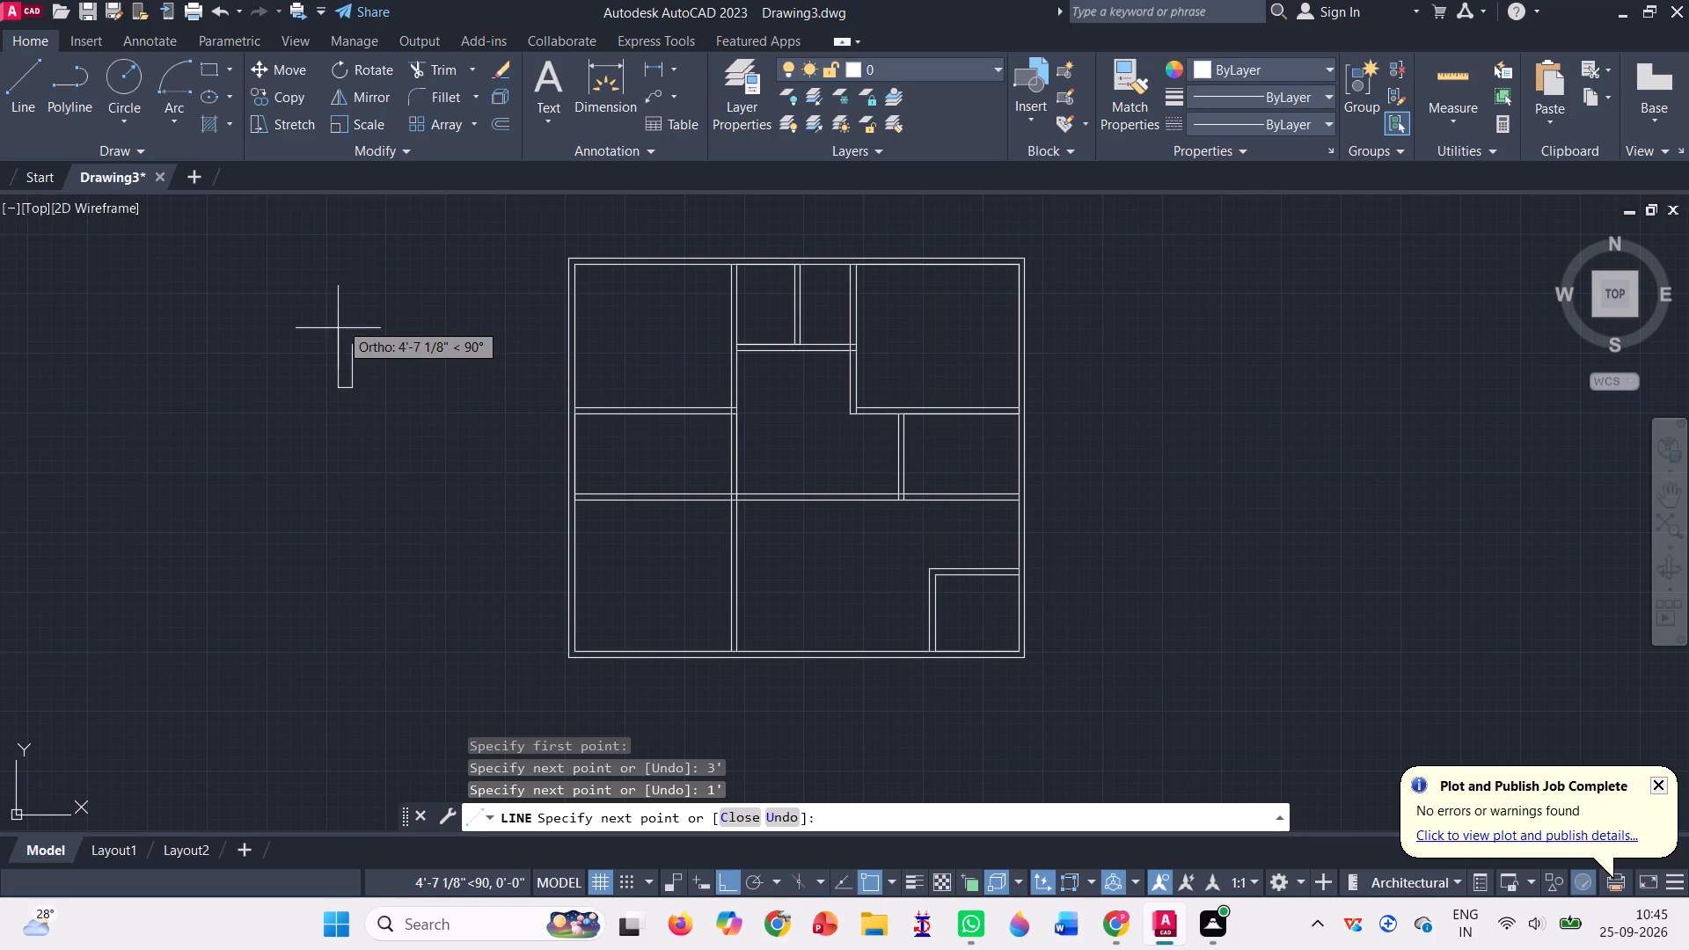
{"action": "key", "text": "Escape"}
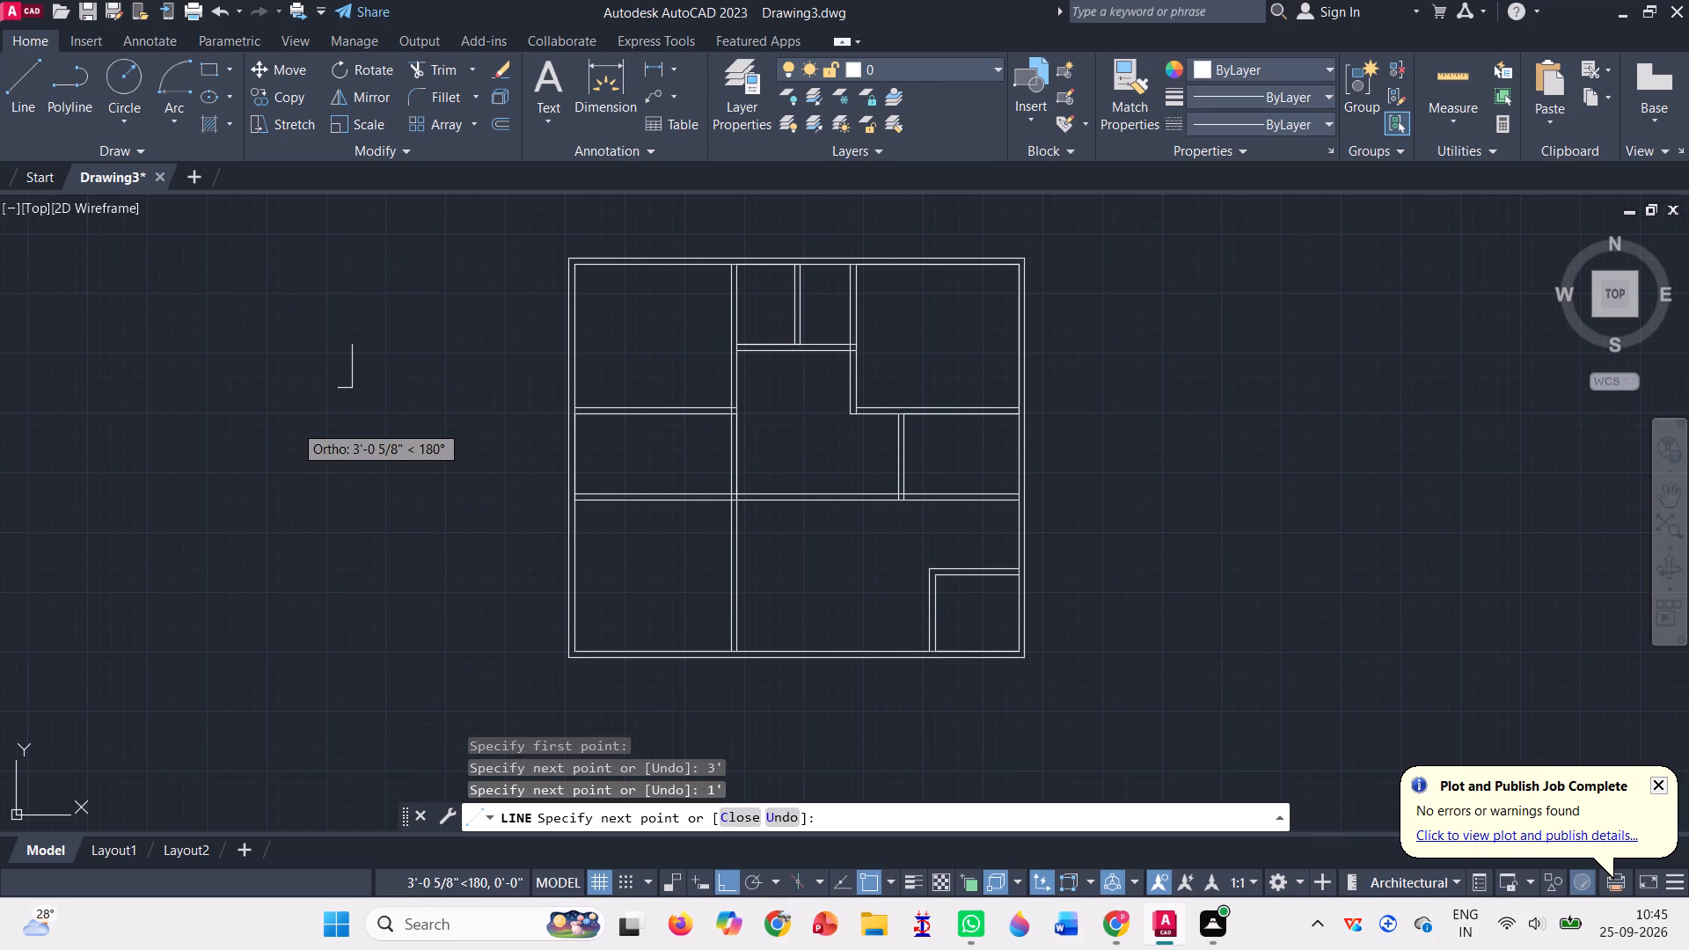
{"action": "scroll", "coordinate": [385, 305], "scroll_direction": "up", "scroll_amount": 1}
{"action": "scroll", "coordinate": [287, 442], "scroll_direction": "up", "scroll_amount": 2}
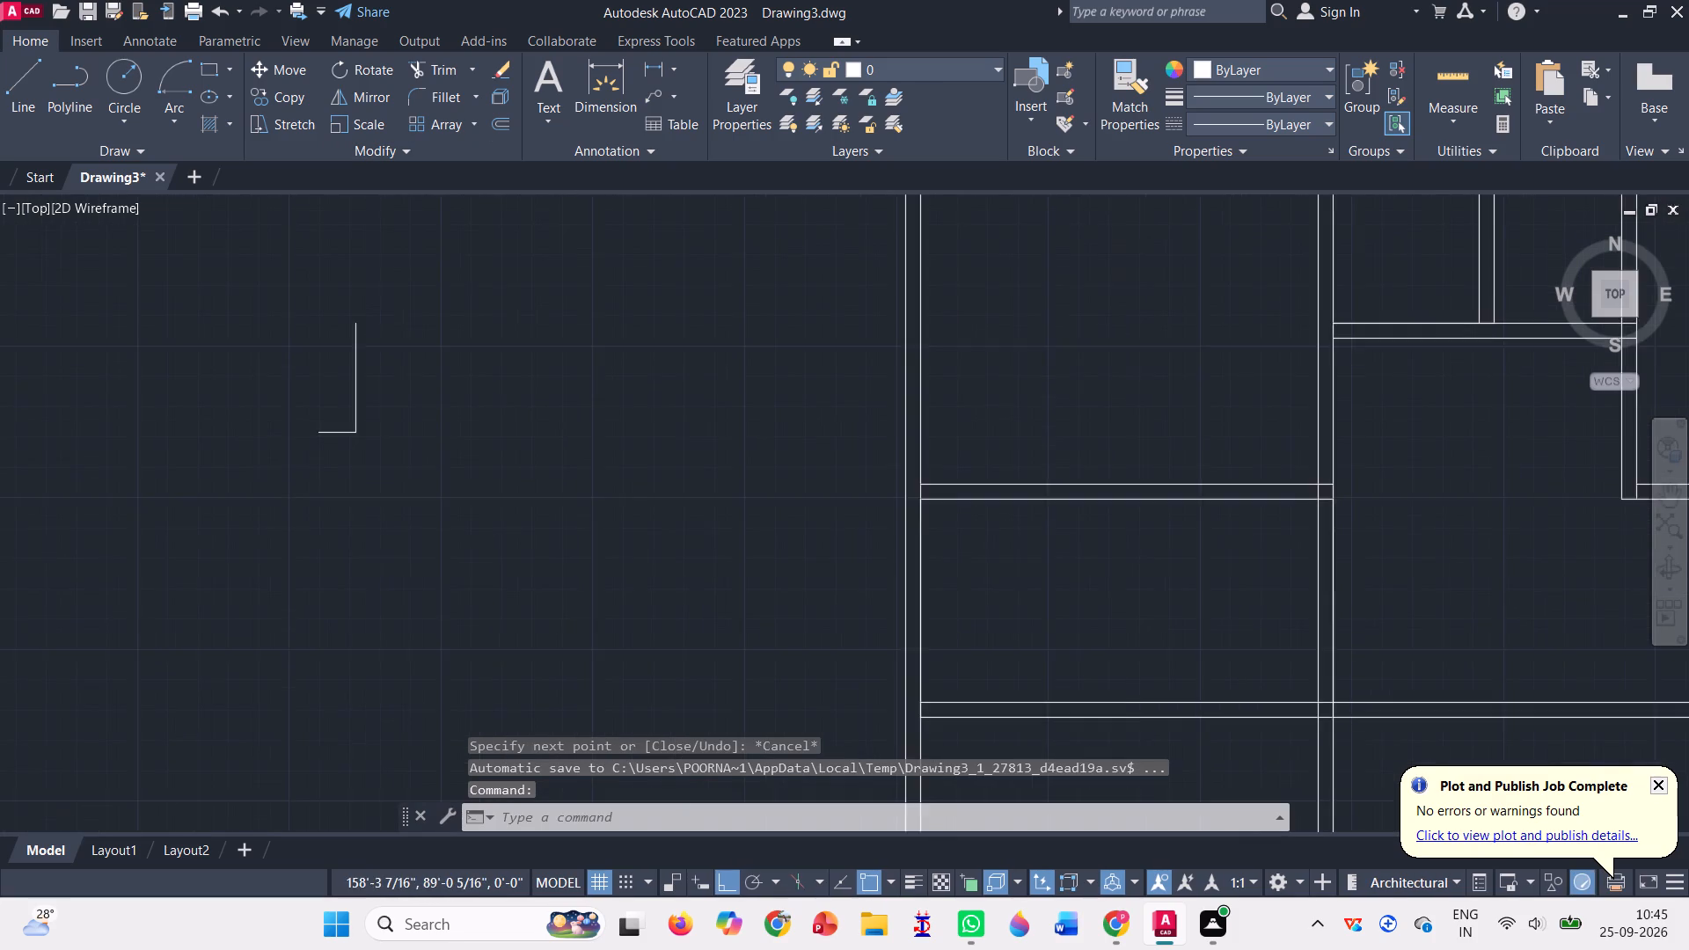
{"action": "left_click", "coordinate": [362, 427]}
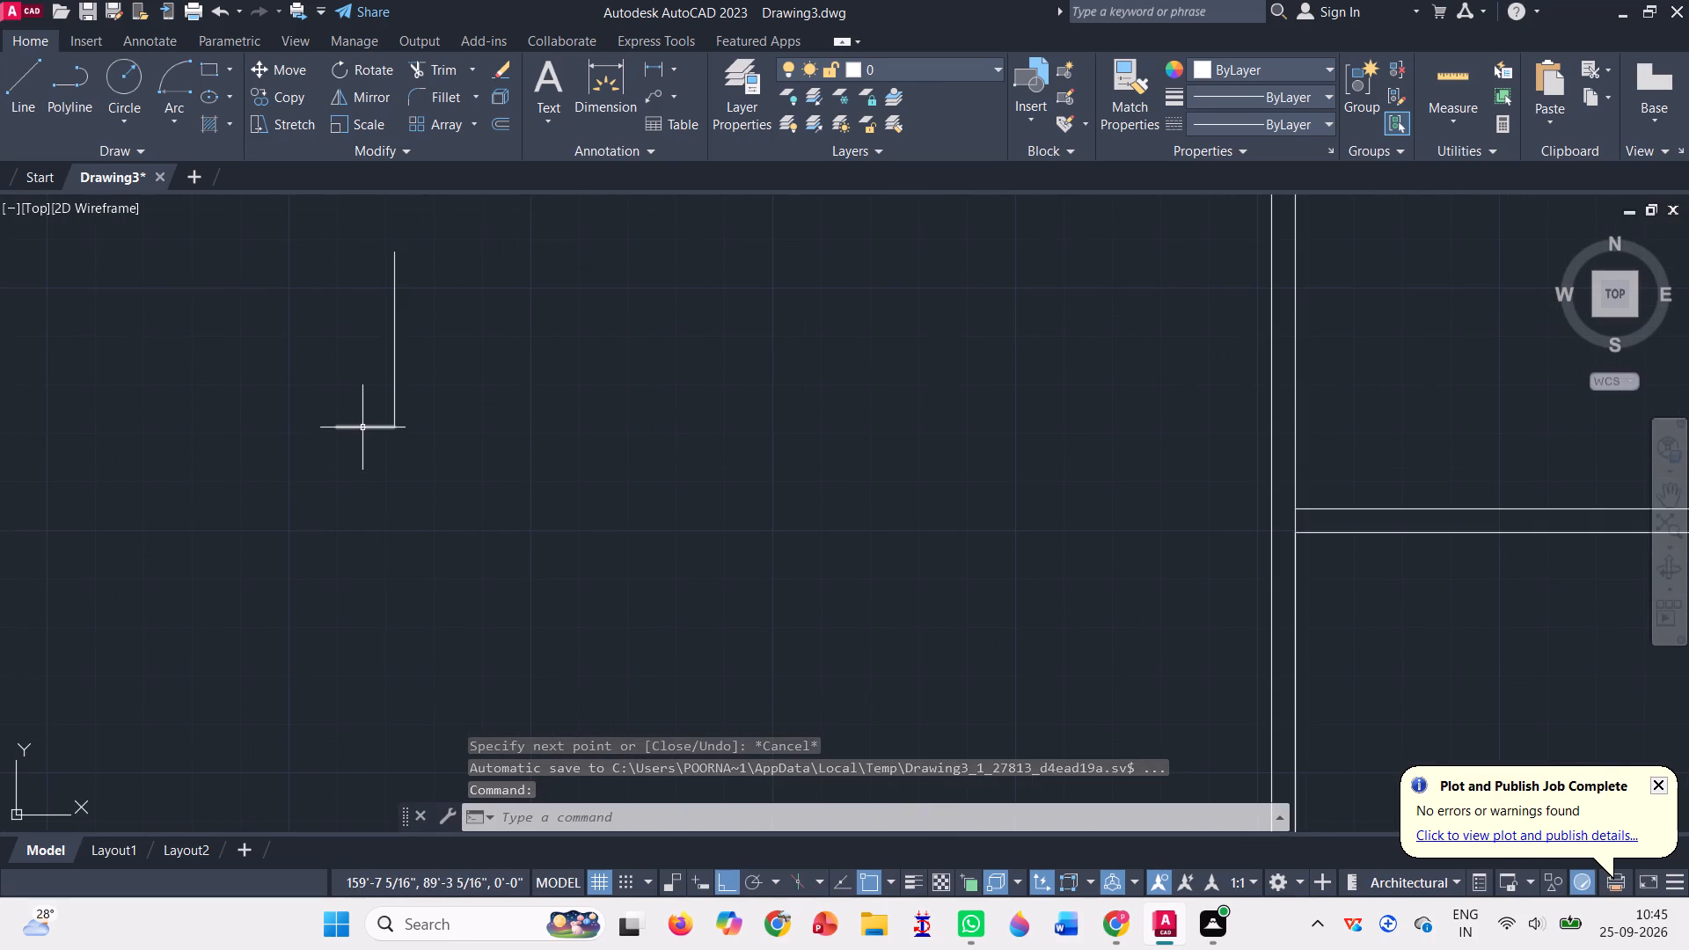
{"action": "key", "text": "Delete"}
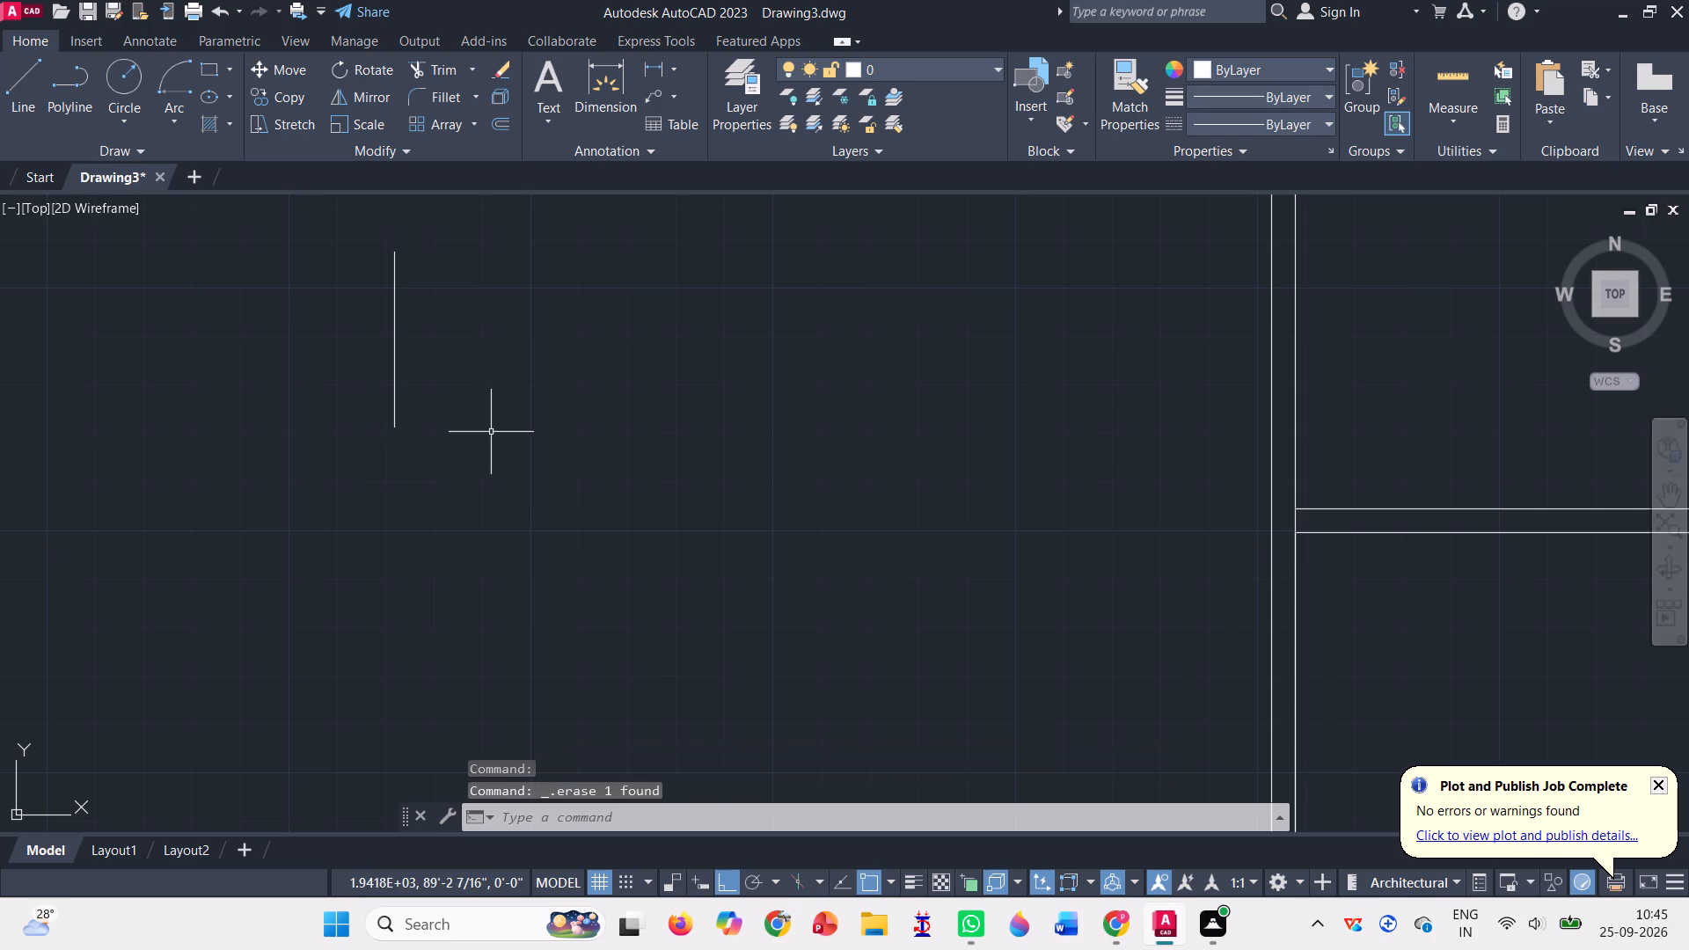
Complete a 0'5" by 3' rectangle from the 3' line's south end: 0'5" west, 3' north, and east to its north end.
{"action": "left_click", "coordinate": [28, 96]}
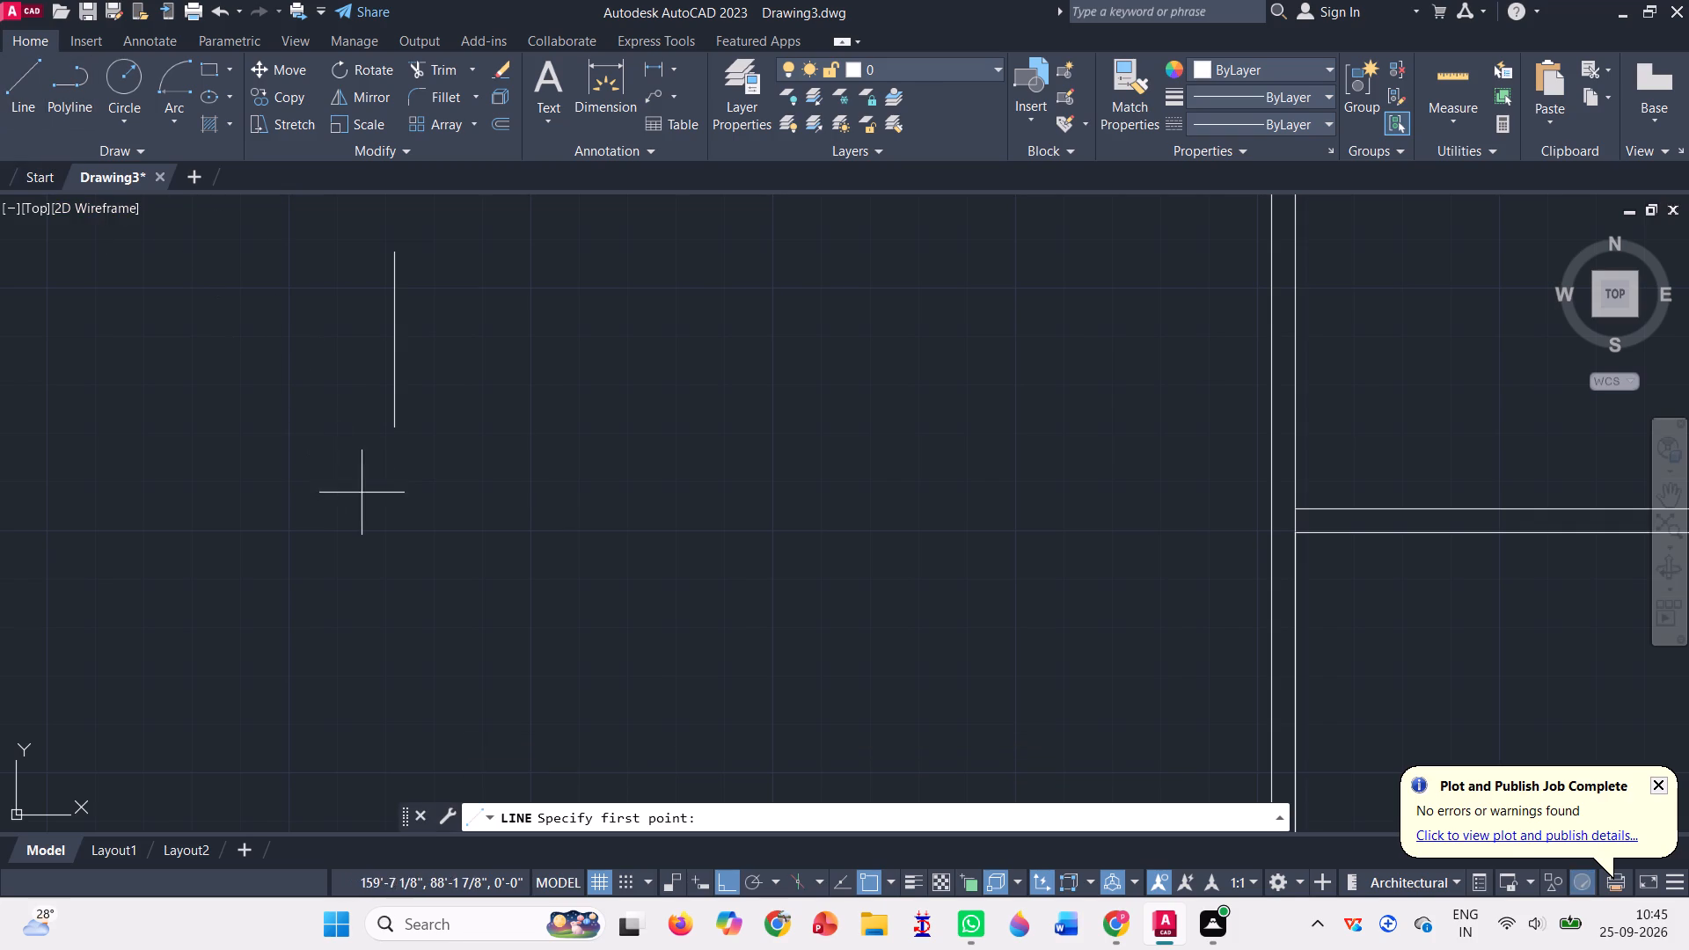
{"action": "left_click", "coordinate": [396, 427]}
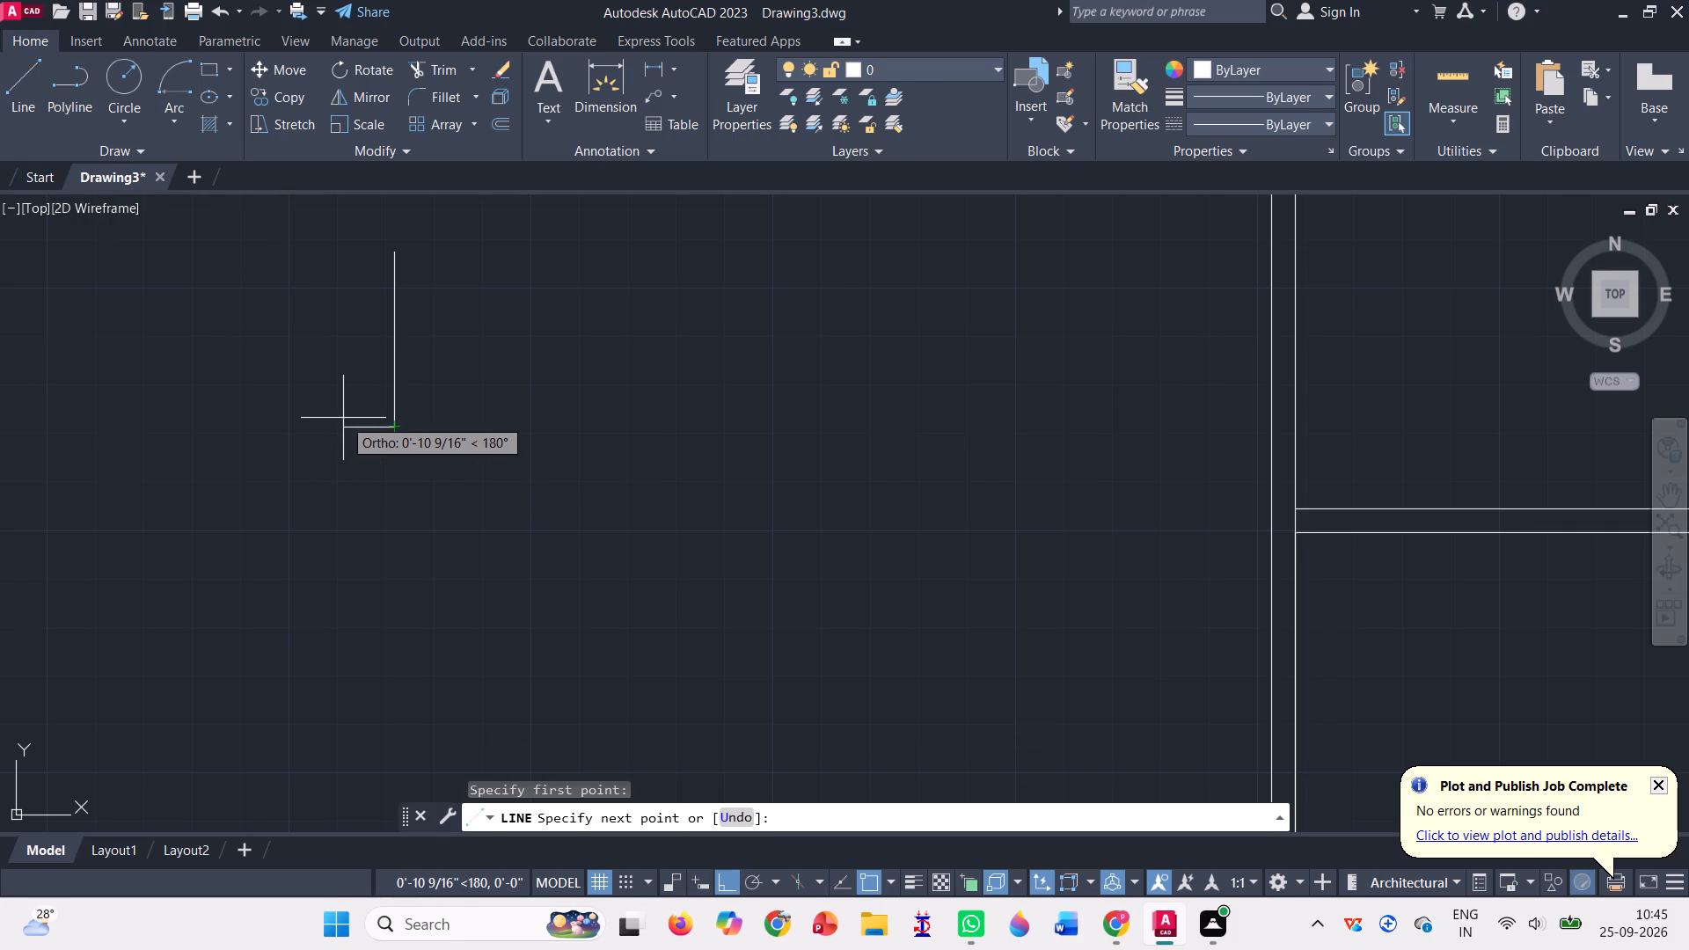
{"action": "type", "text": "0'5\""}
{"action": "key", "text": "Return"}
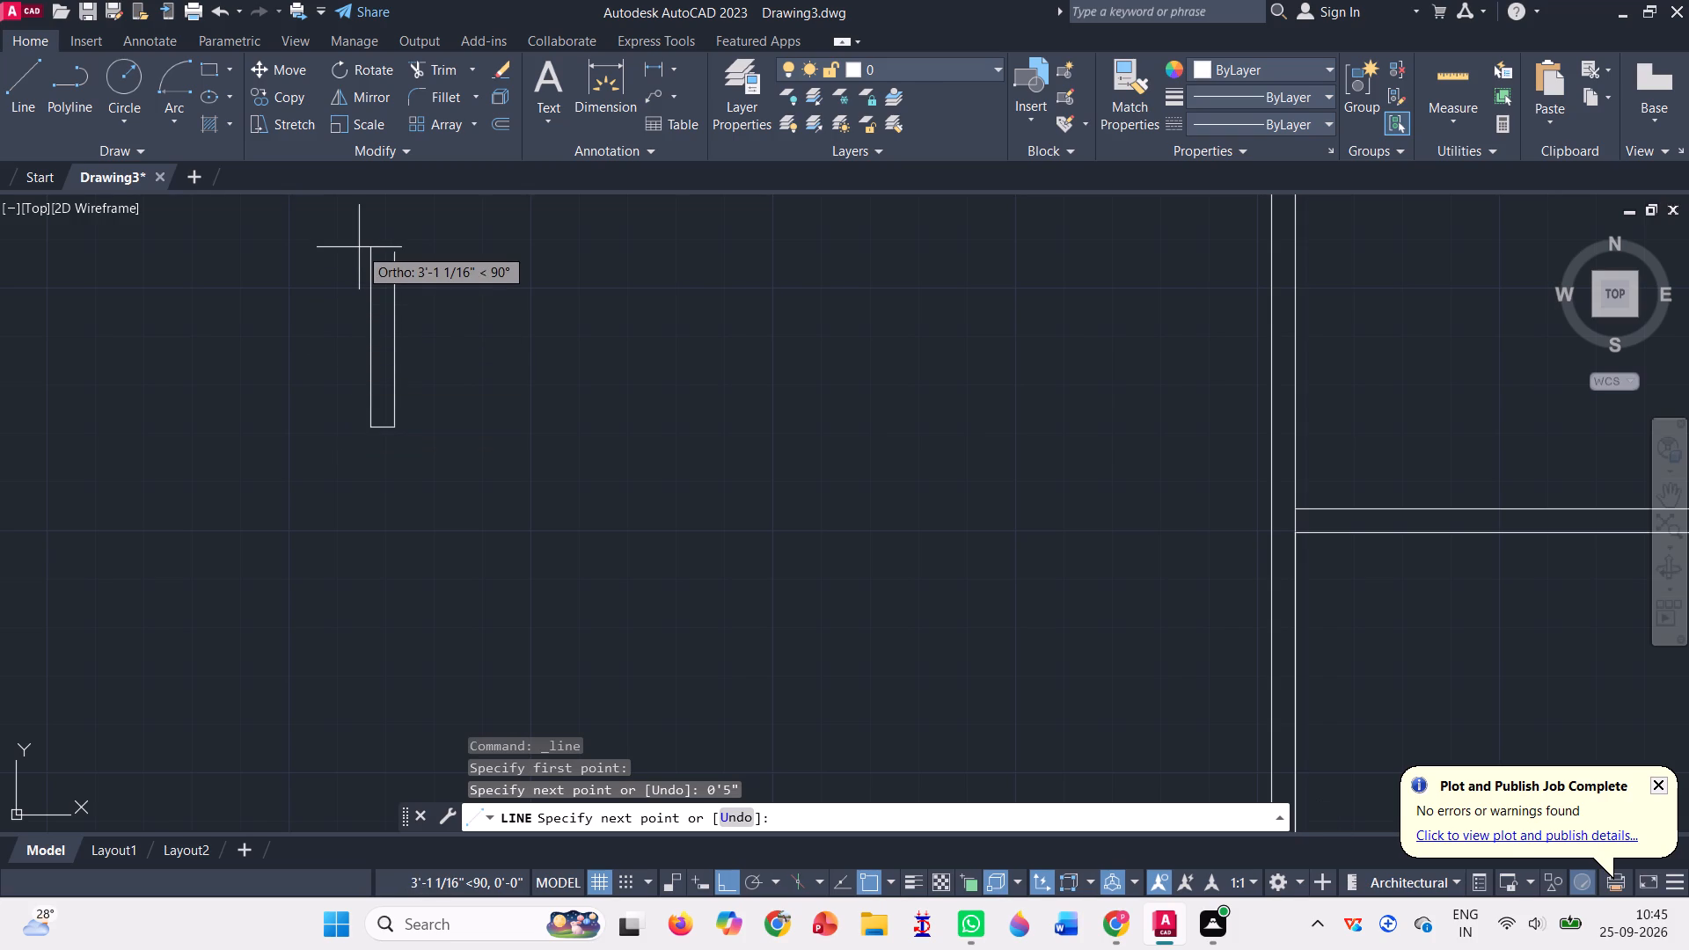
{"action": "type", "text": "3'"}
{"action": "key", "text": "Return"}
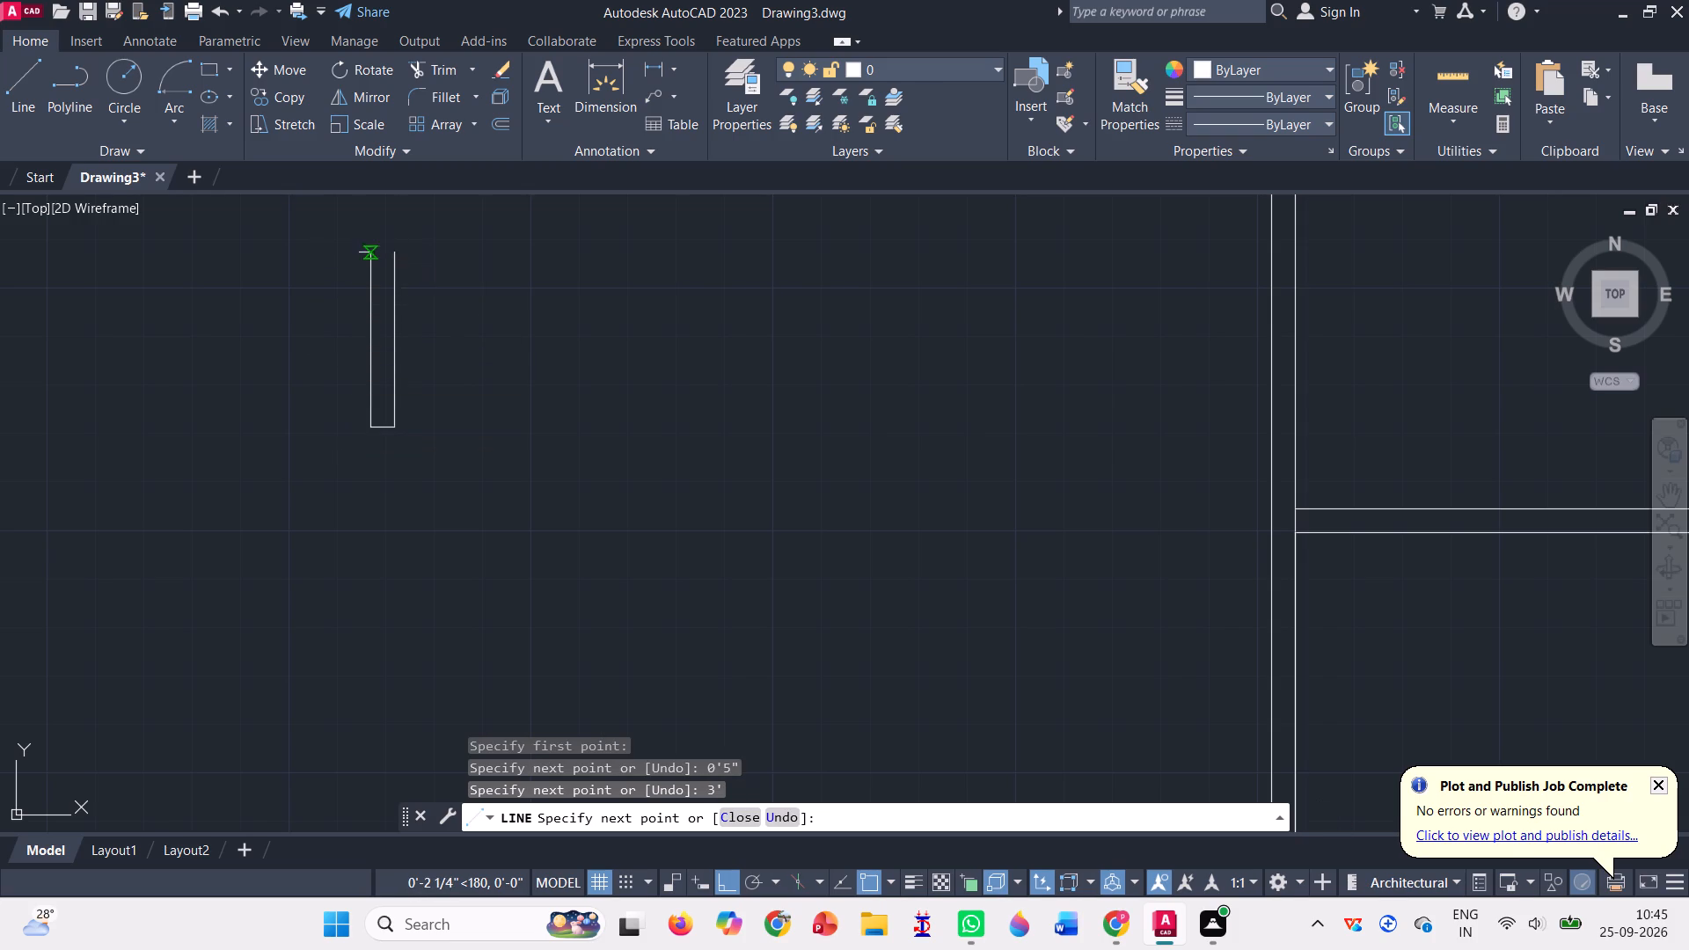
{"action": "left_click", "coordinate": [389, 250]}
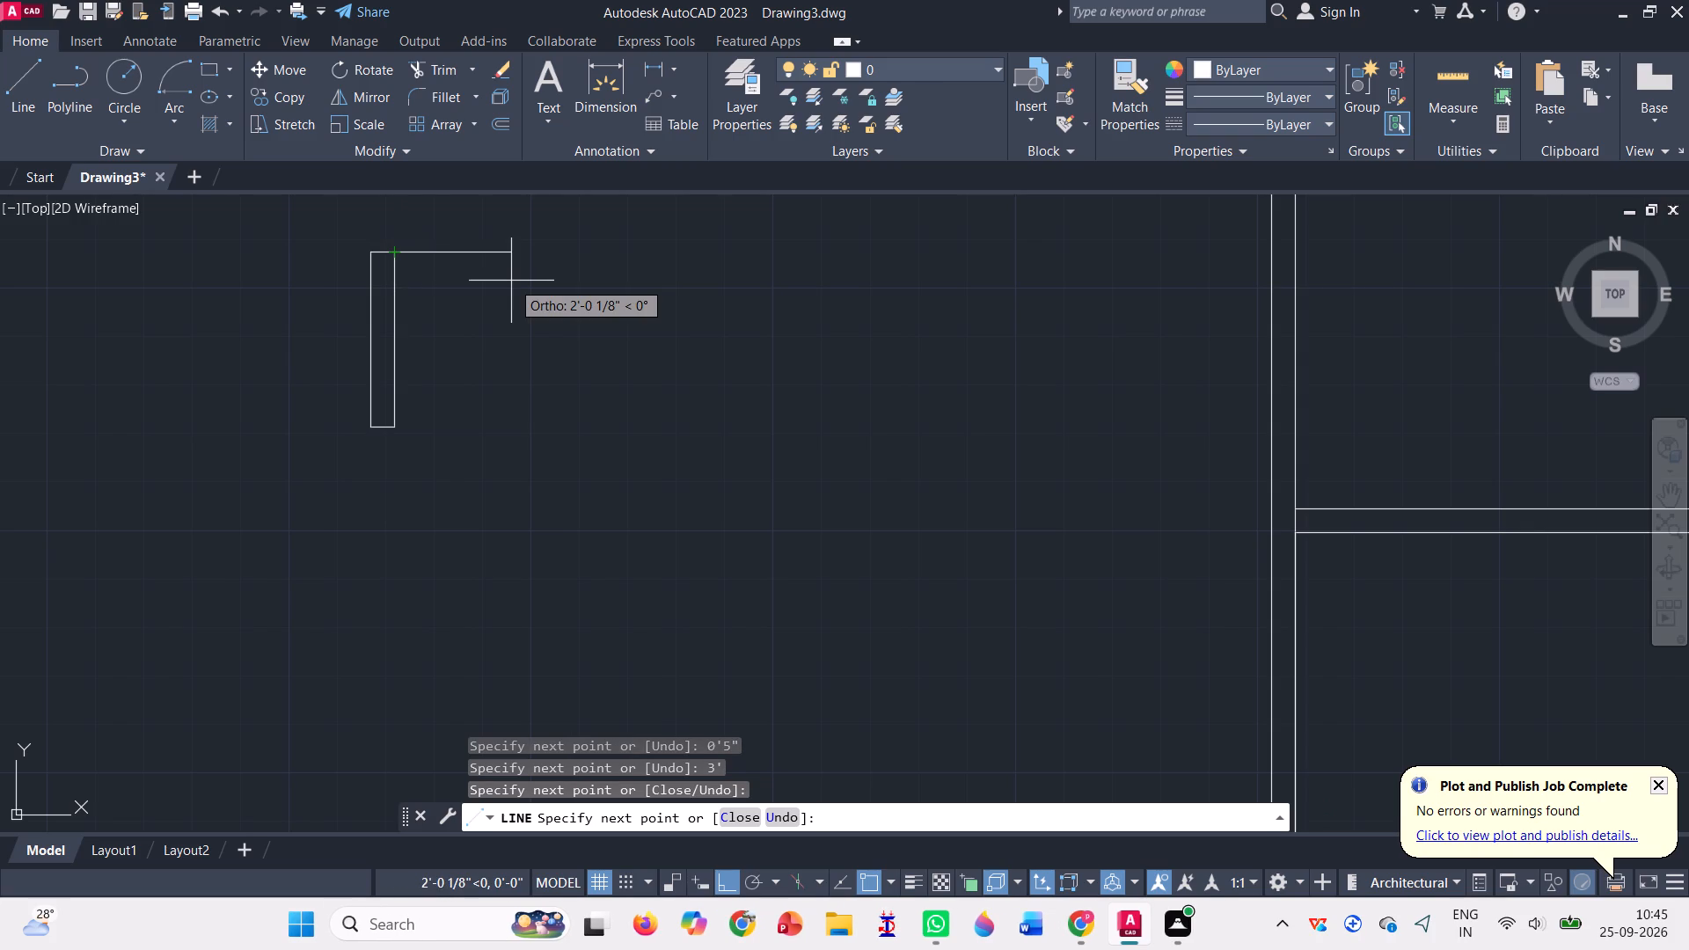
Continuing from the narrow rectangle's northeast corner, draw a 0'5" square going east, north, west and back south to that corner.
{"action": "key", "text": "0"}
{"action": "key", "text": "BackSpace"}
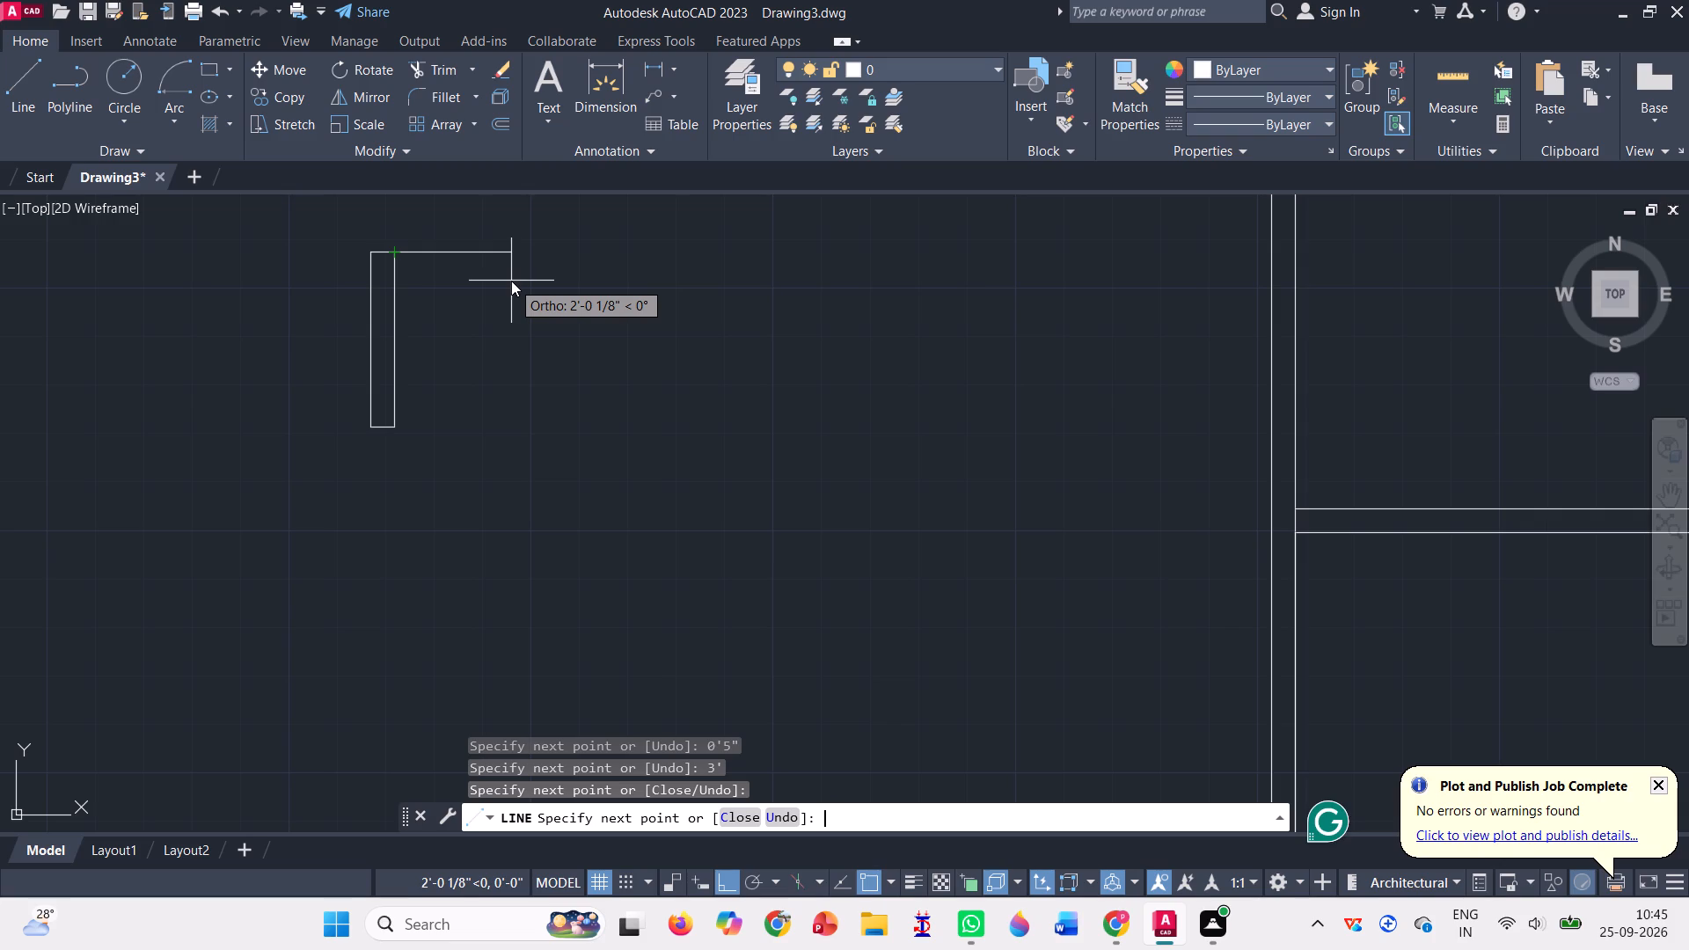
{"action": "key", "text": "3"}
{"action": "key", "text": "BackSpace"}
{"action": "key", "text": "2"}
{"action": "key", "text": "BackSpace"}
{"action": "key", "text": "0"}
{"action": "type", "text": "'5\""}
{"action": "key", "text": "Return"}
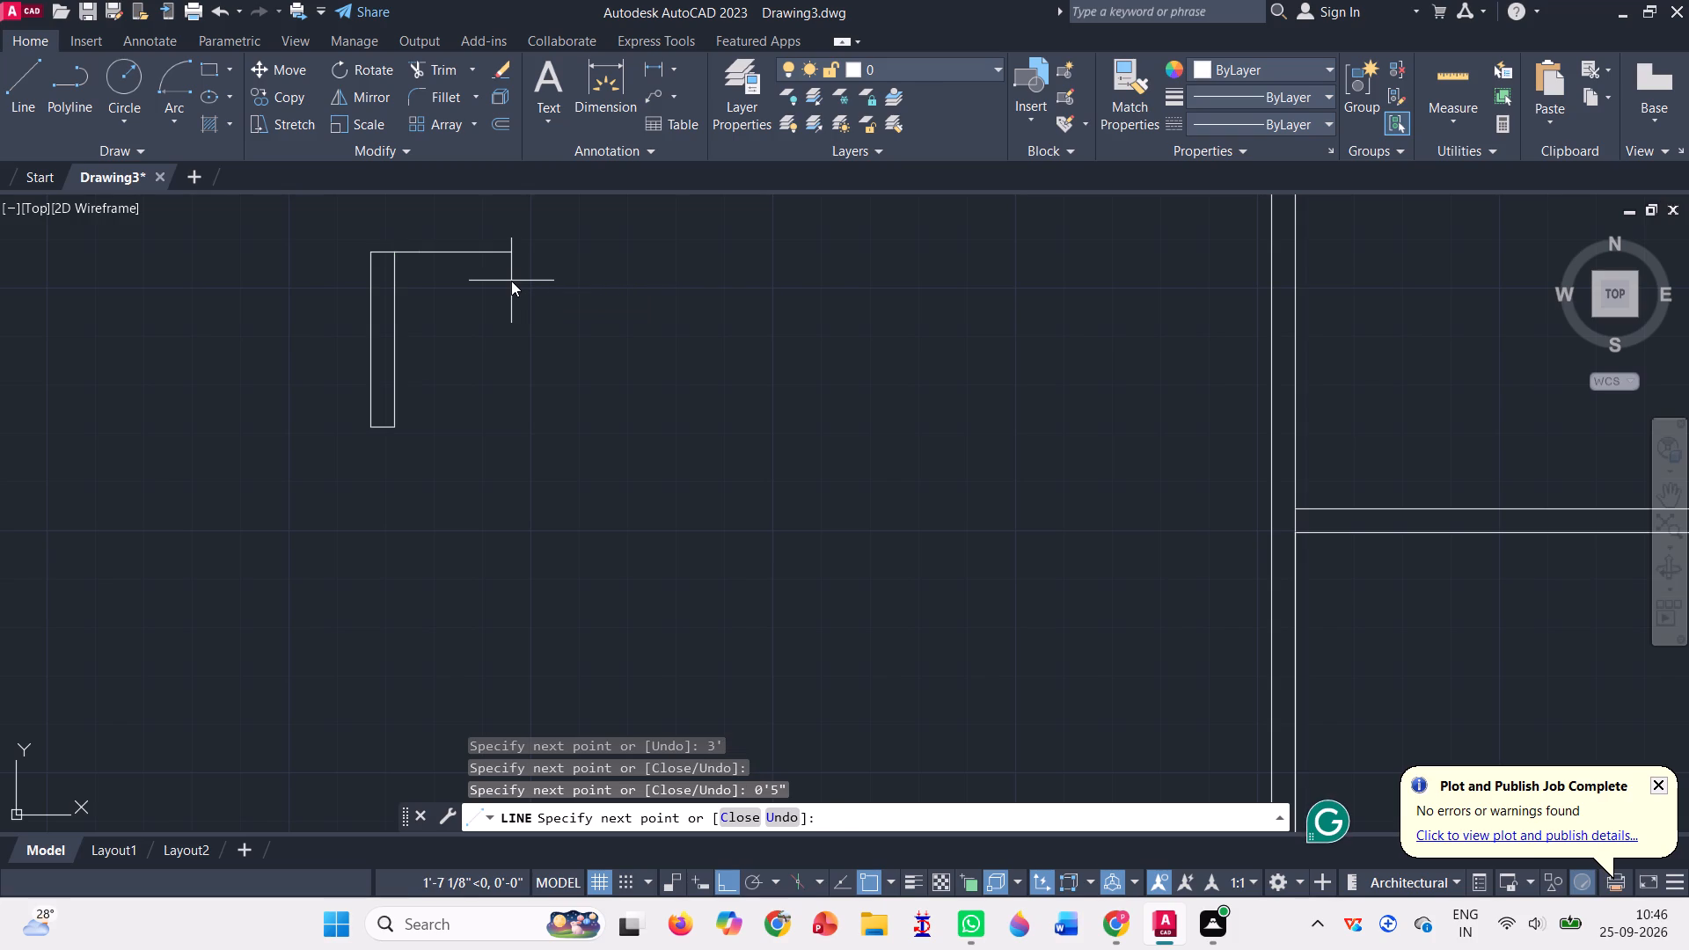
{"action": "scroll", "coordinate": [511, 278], "scroll_direction": "down", "scroll_amount": 2}
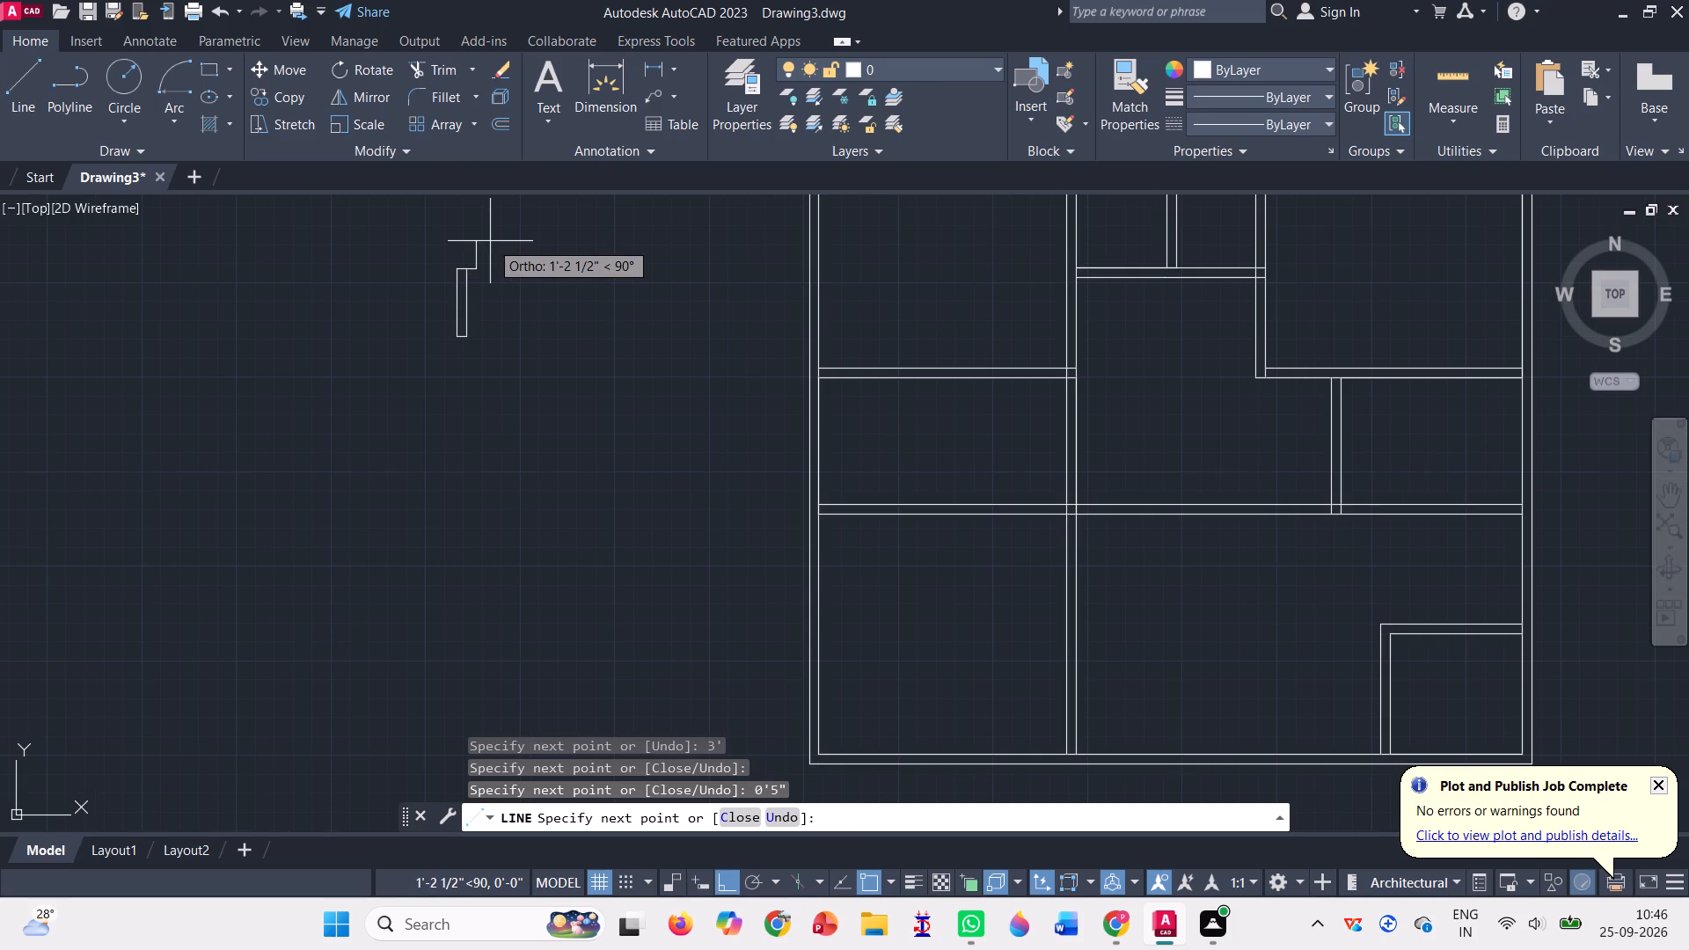
{"action": "scroll", "coordinate": [490, 241], "scroll_direction": "up", "scroll_amount": 1}
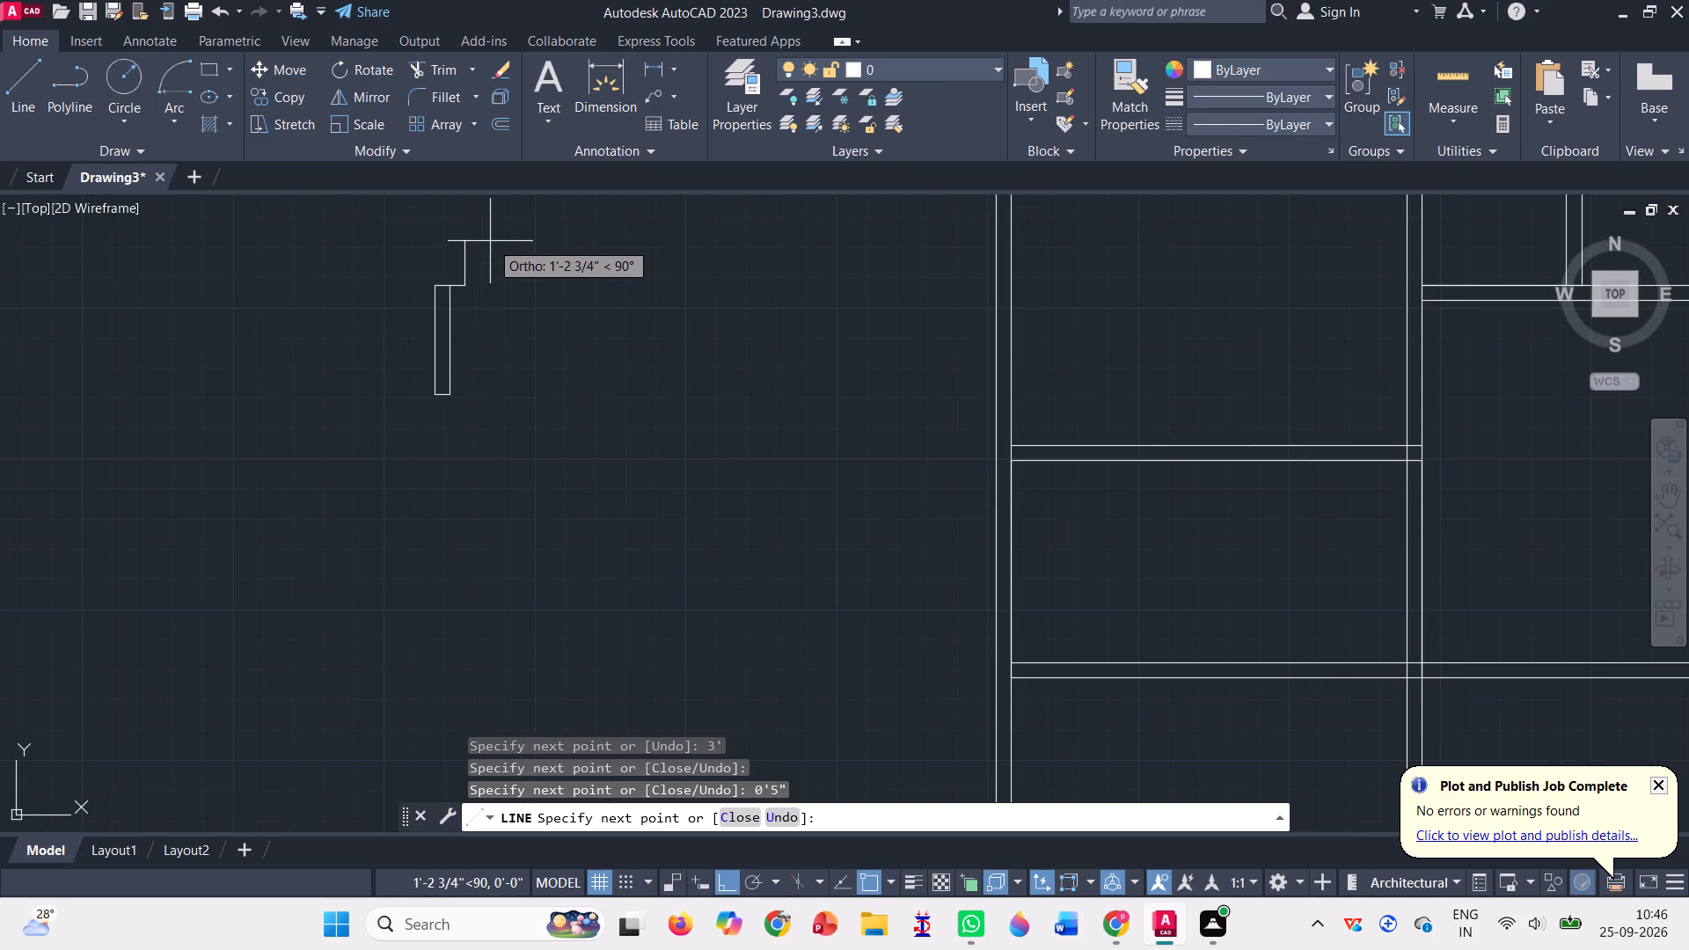
{"action": "scroll", "coordinate": [490, 241], "scroll_direction": "up", "scroll_amount": 1}
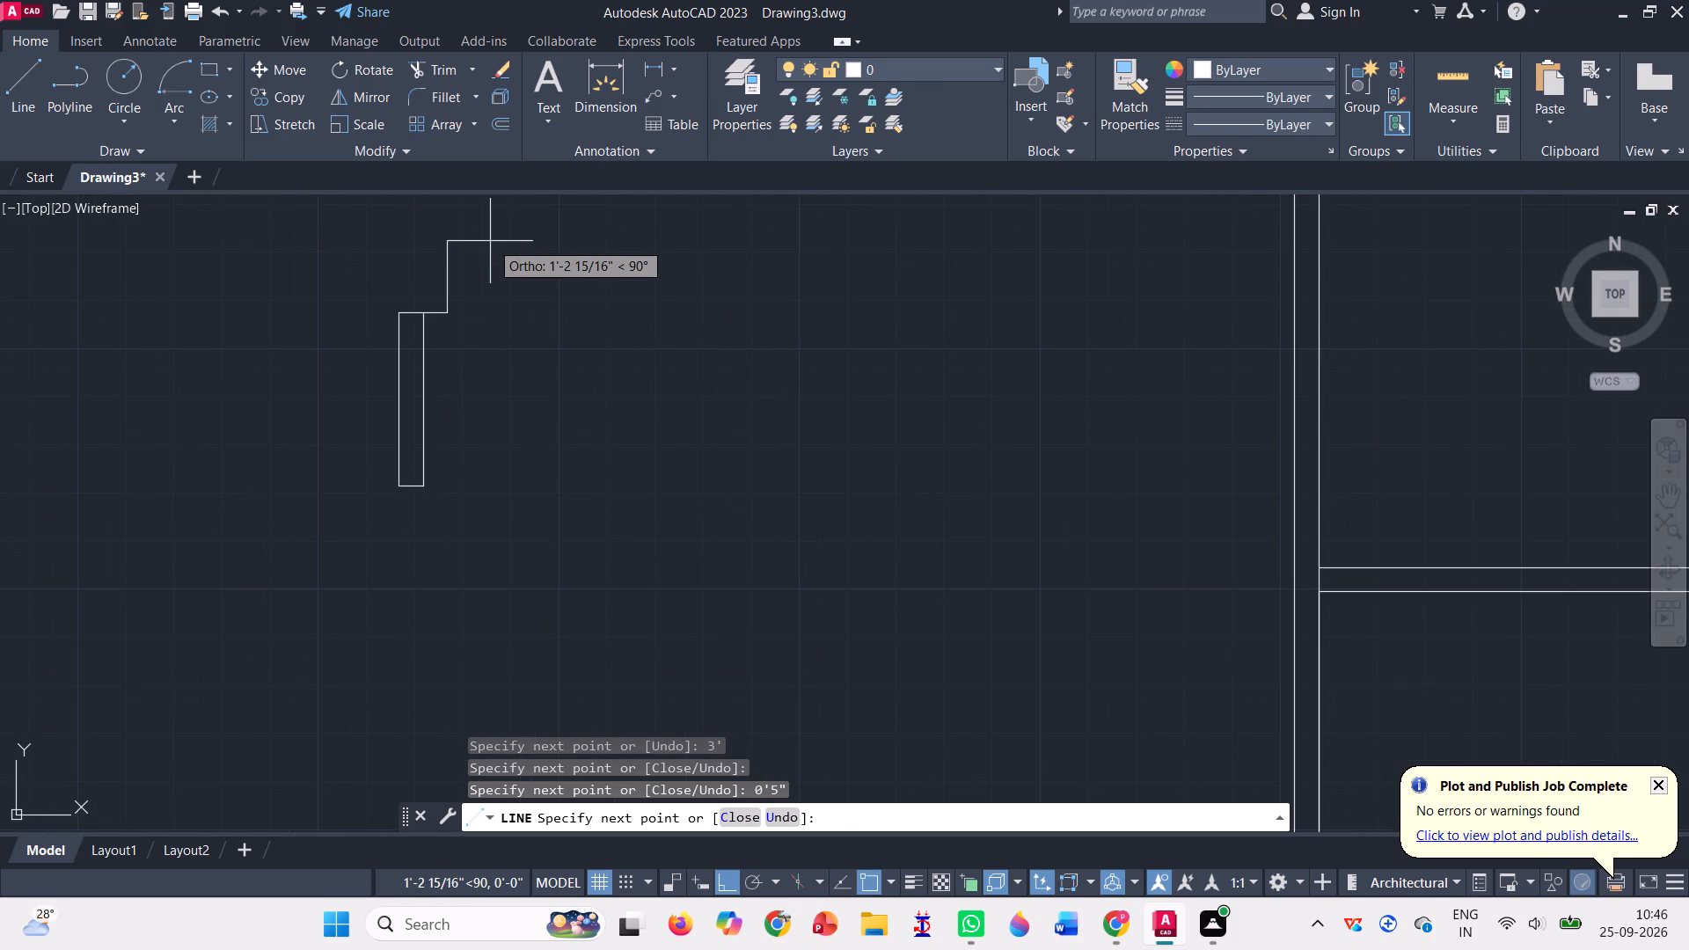
{"action": "type", "text": "0."}
{"action": "type", "text": "'5"}
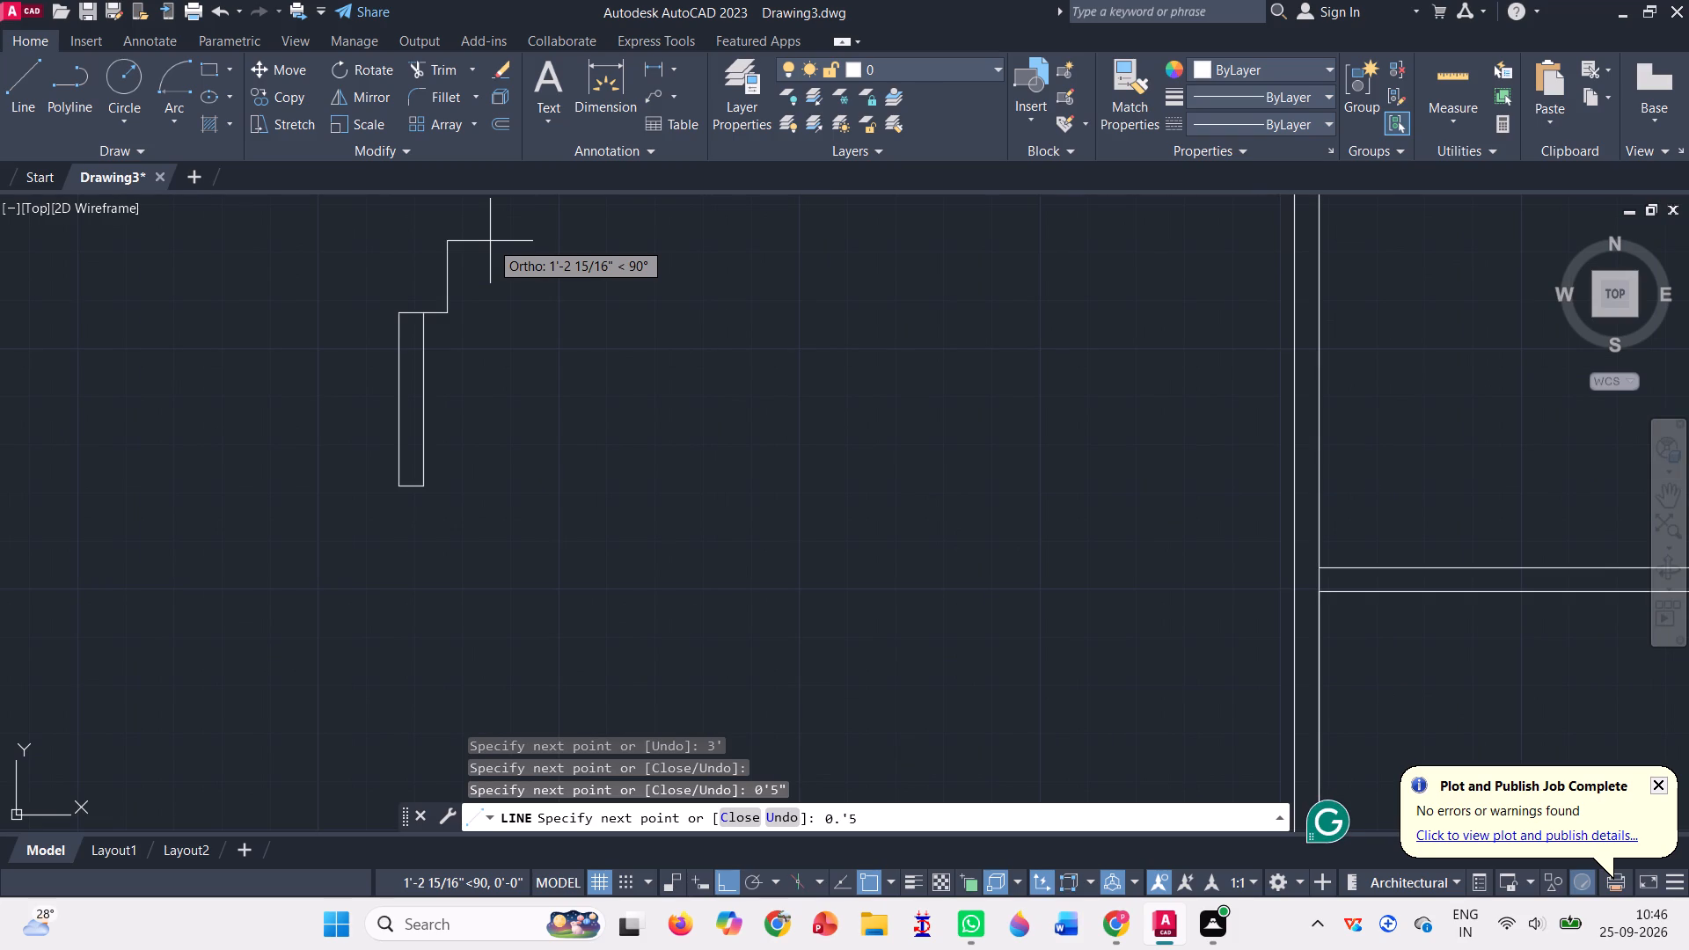
{"action": "key", "text": "BackSpace"}
{"action": "key", "text": "BackSpace"}
{"action": "key", "text": "BackSpace"}
{"action": "type", "text": "'5"}
{"action": "key", "text": "shift+quotedbl"}
{"action": "key", "text": "Return"}
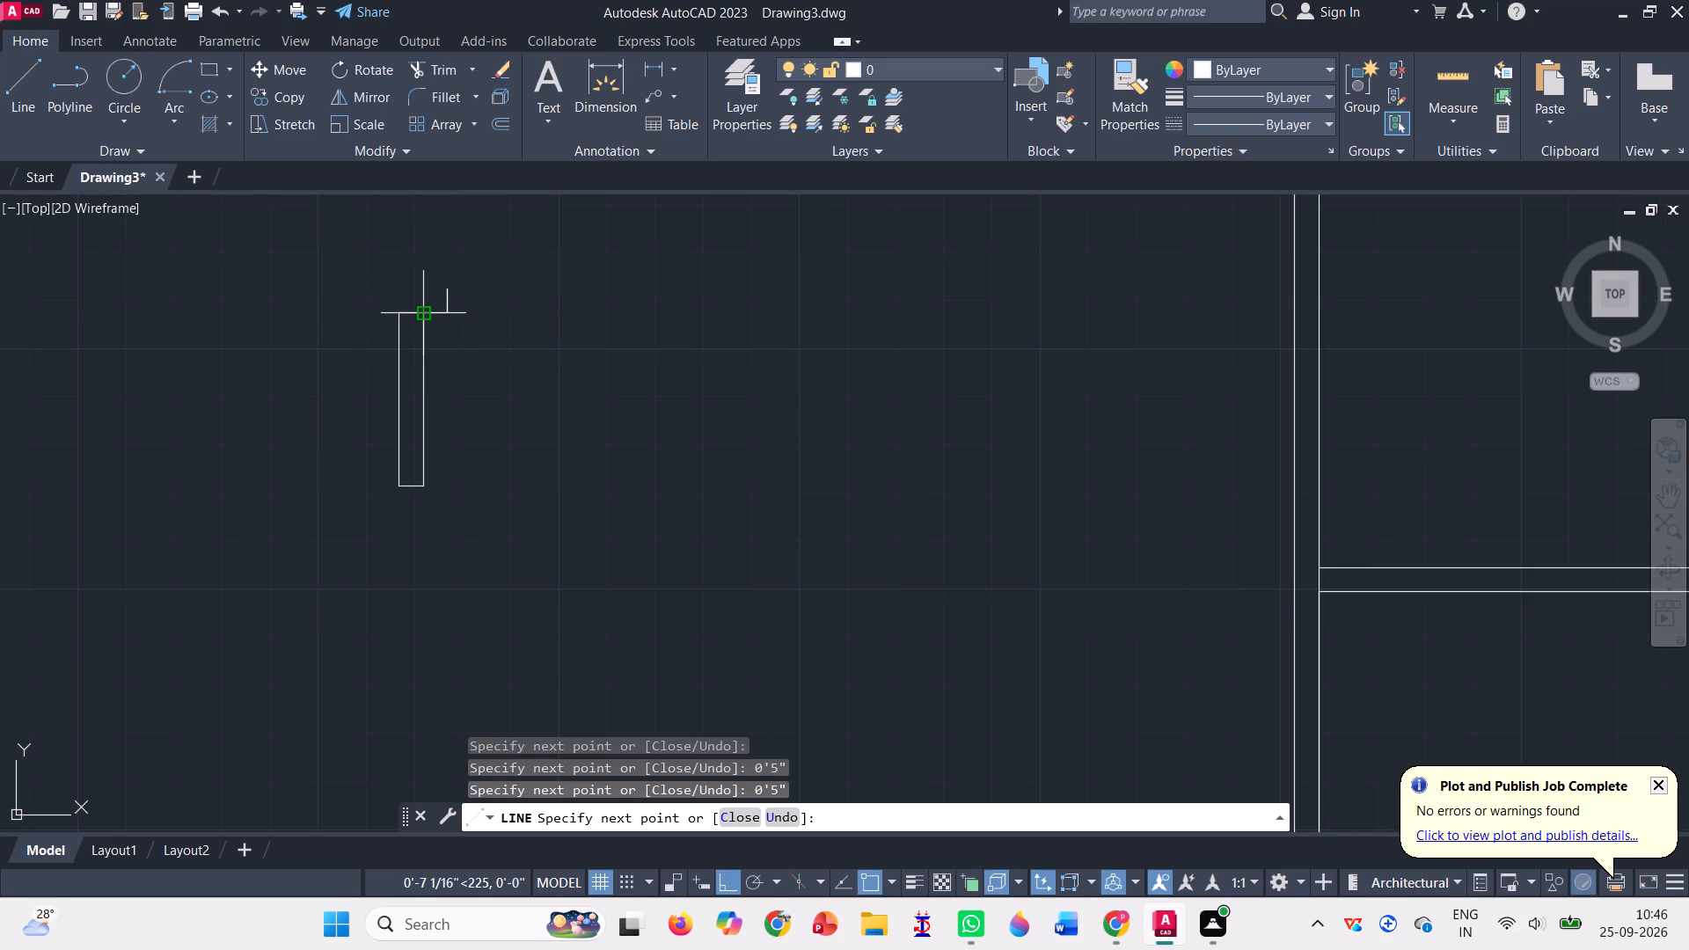
{"action": "left_click", "coordinate": [423, 288]}
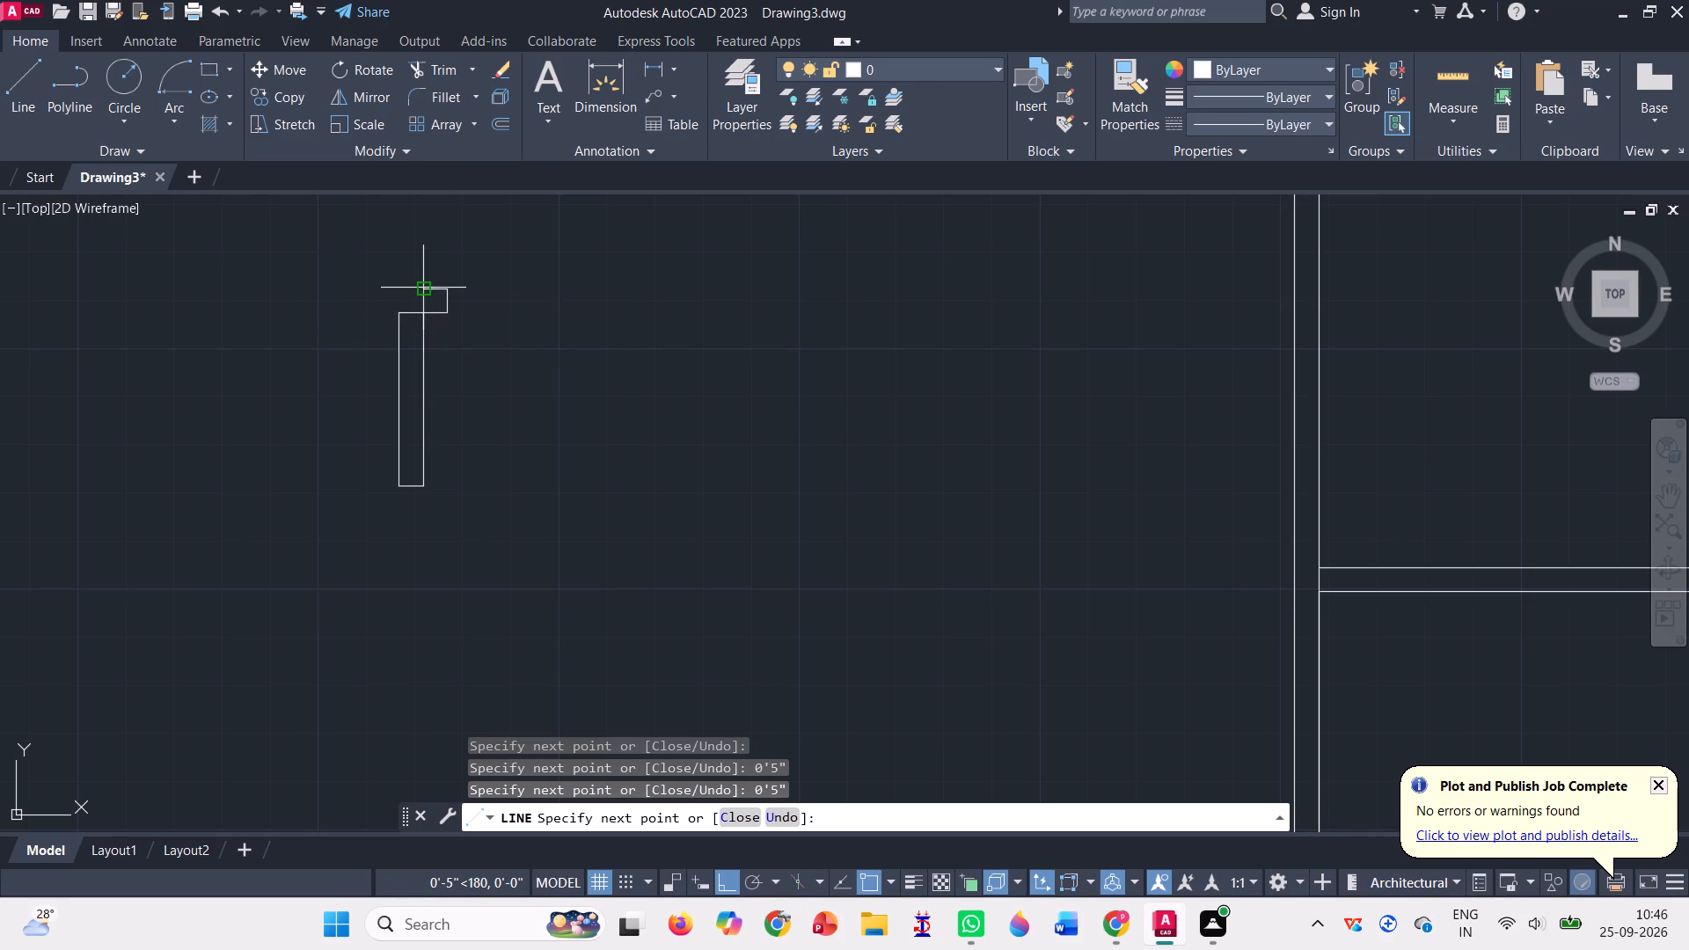
{"action": "left_click", "coordinate": [428, 309]}
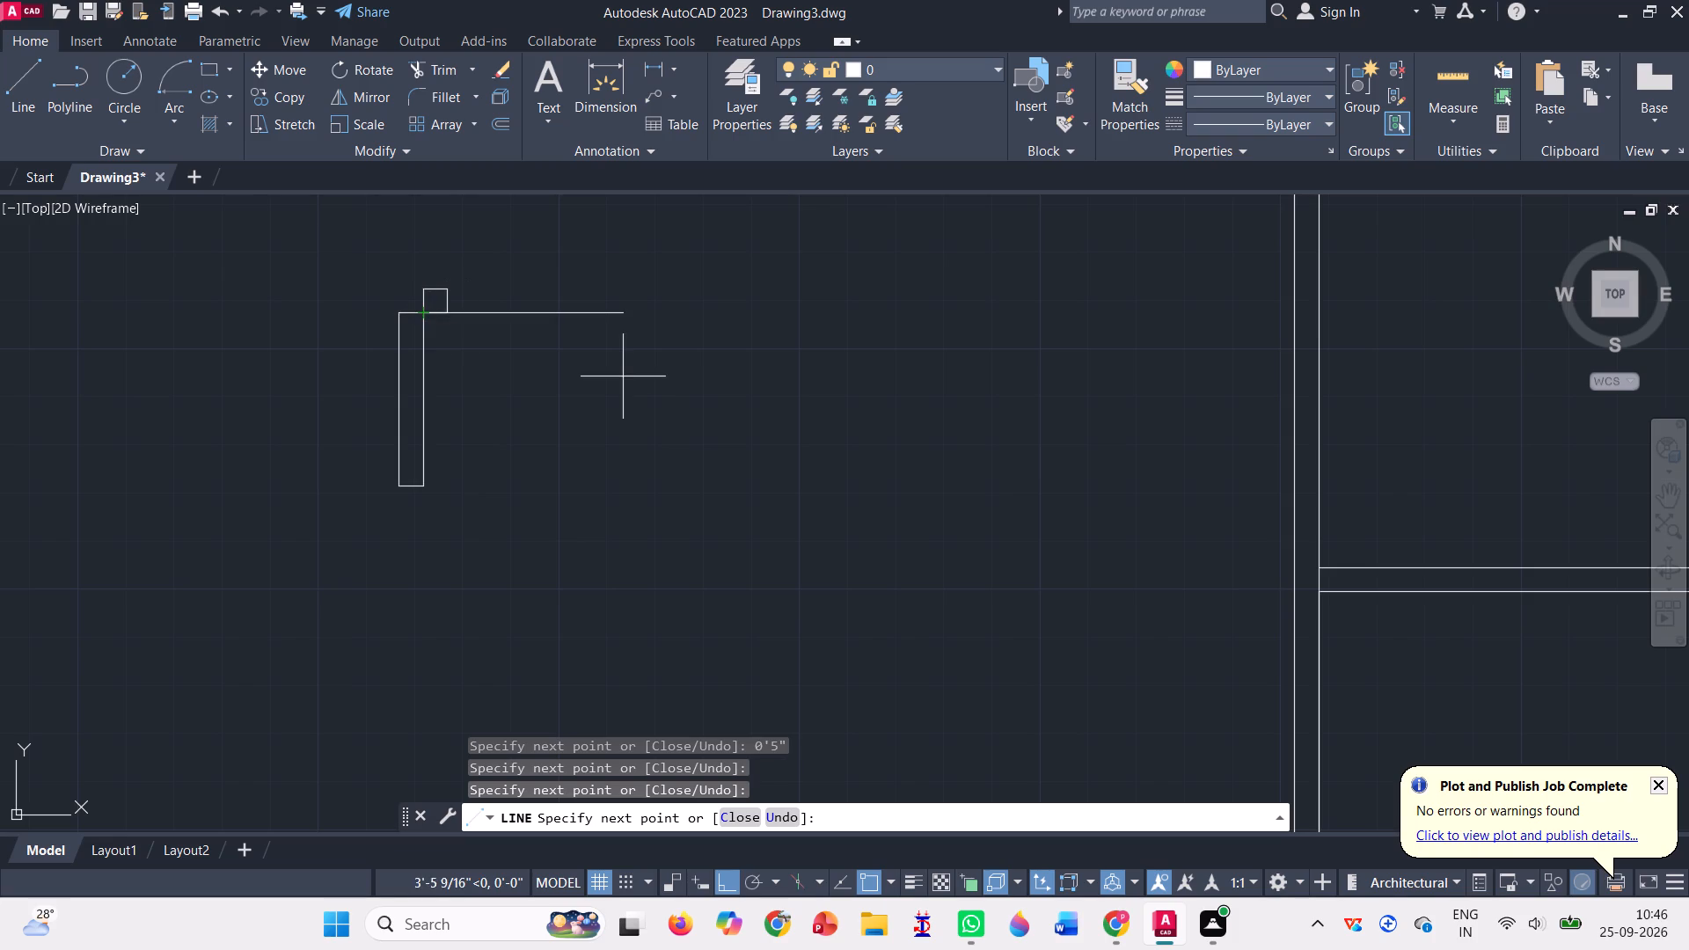
{"action": "key", "text": "Return"}
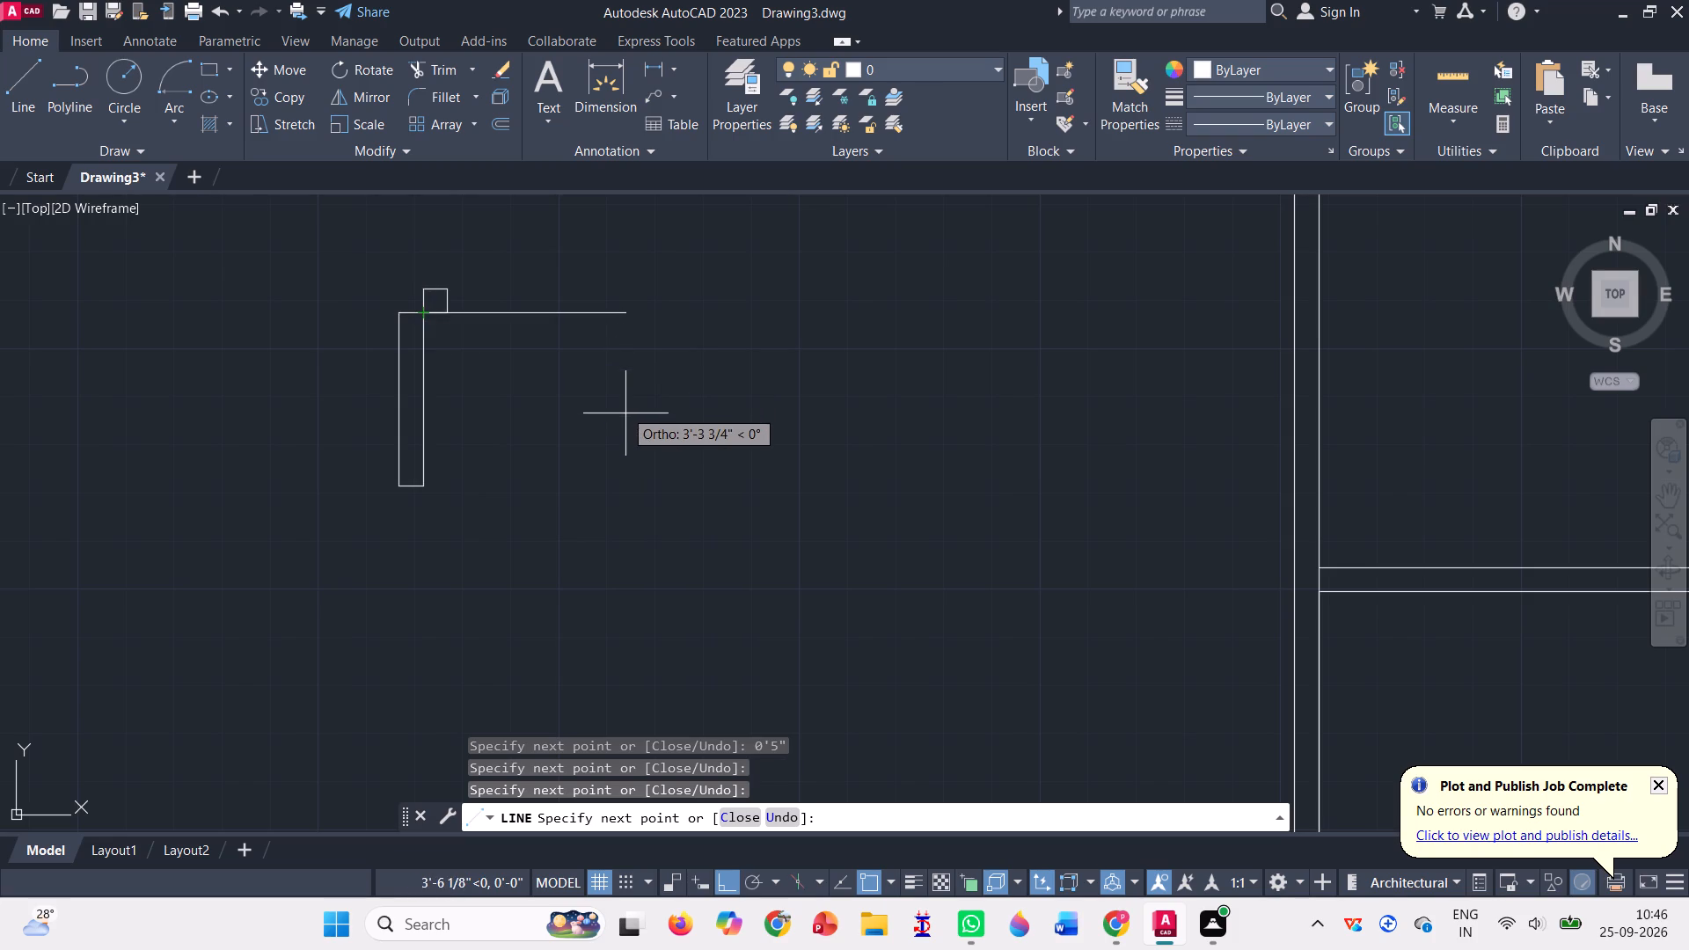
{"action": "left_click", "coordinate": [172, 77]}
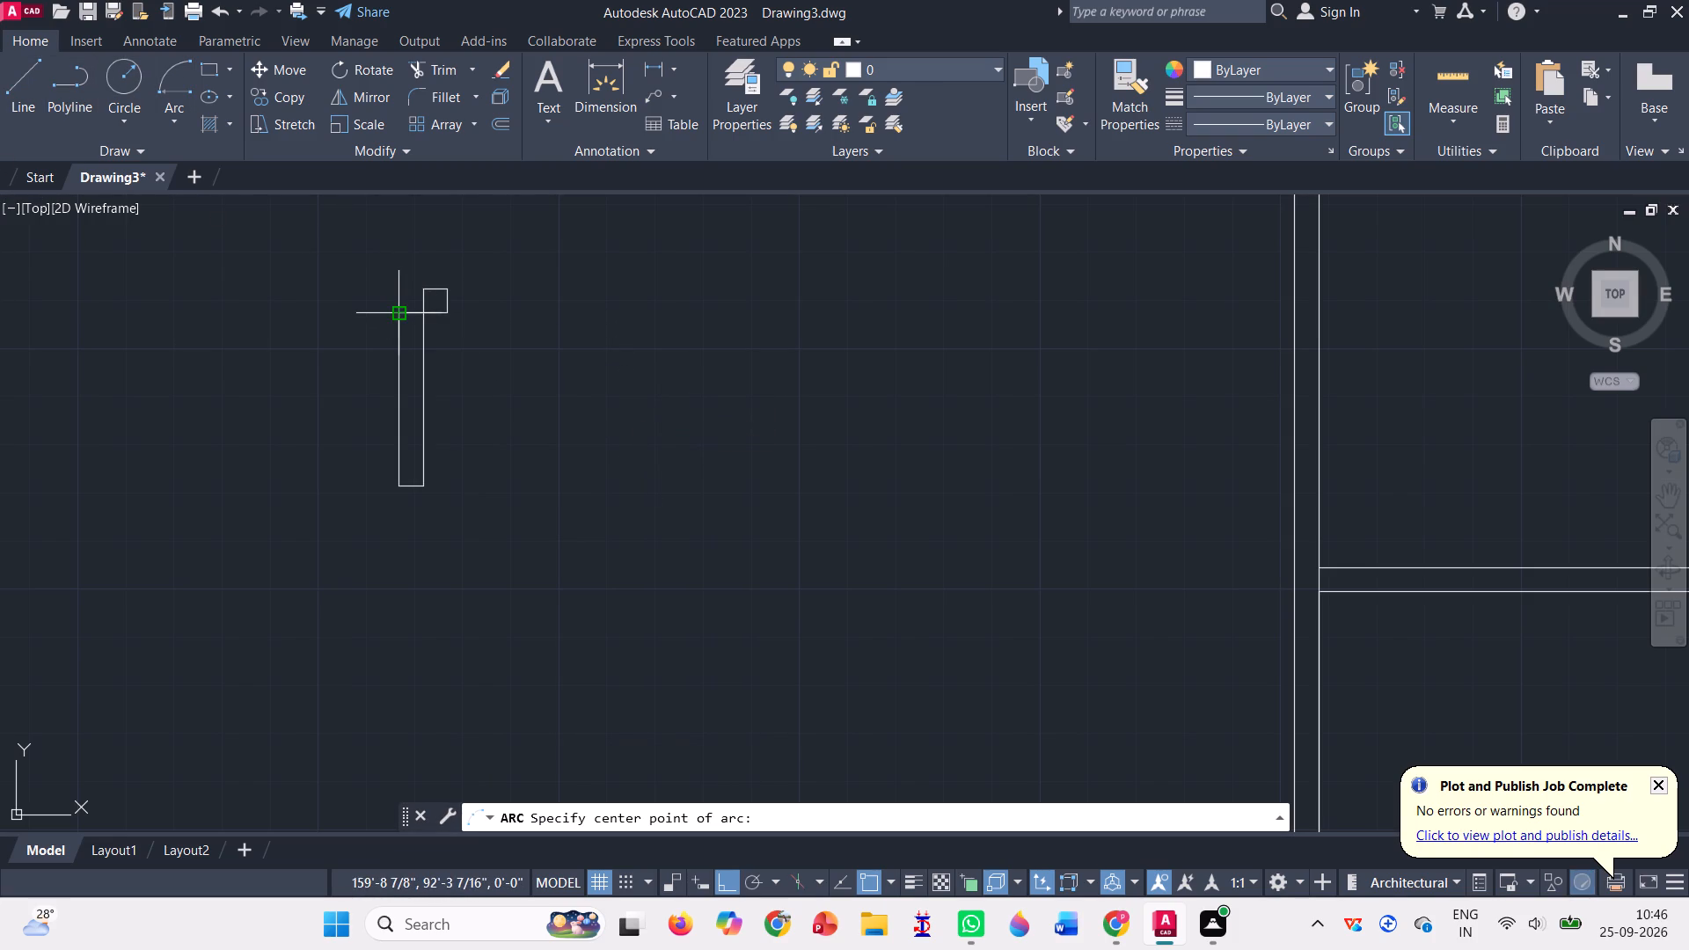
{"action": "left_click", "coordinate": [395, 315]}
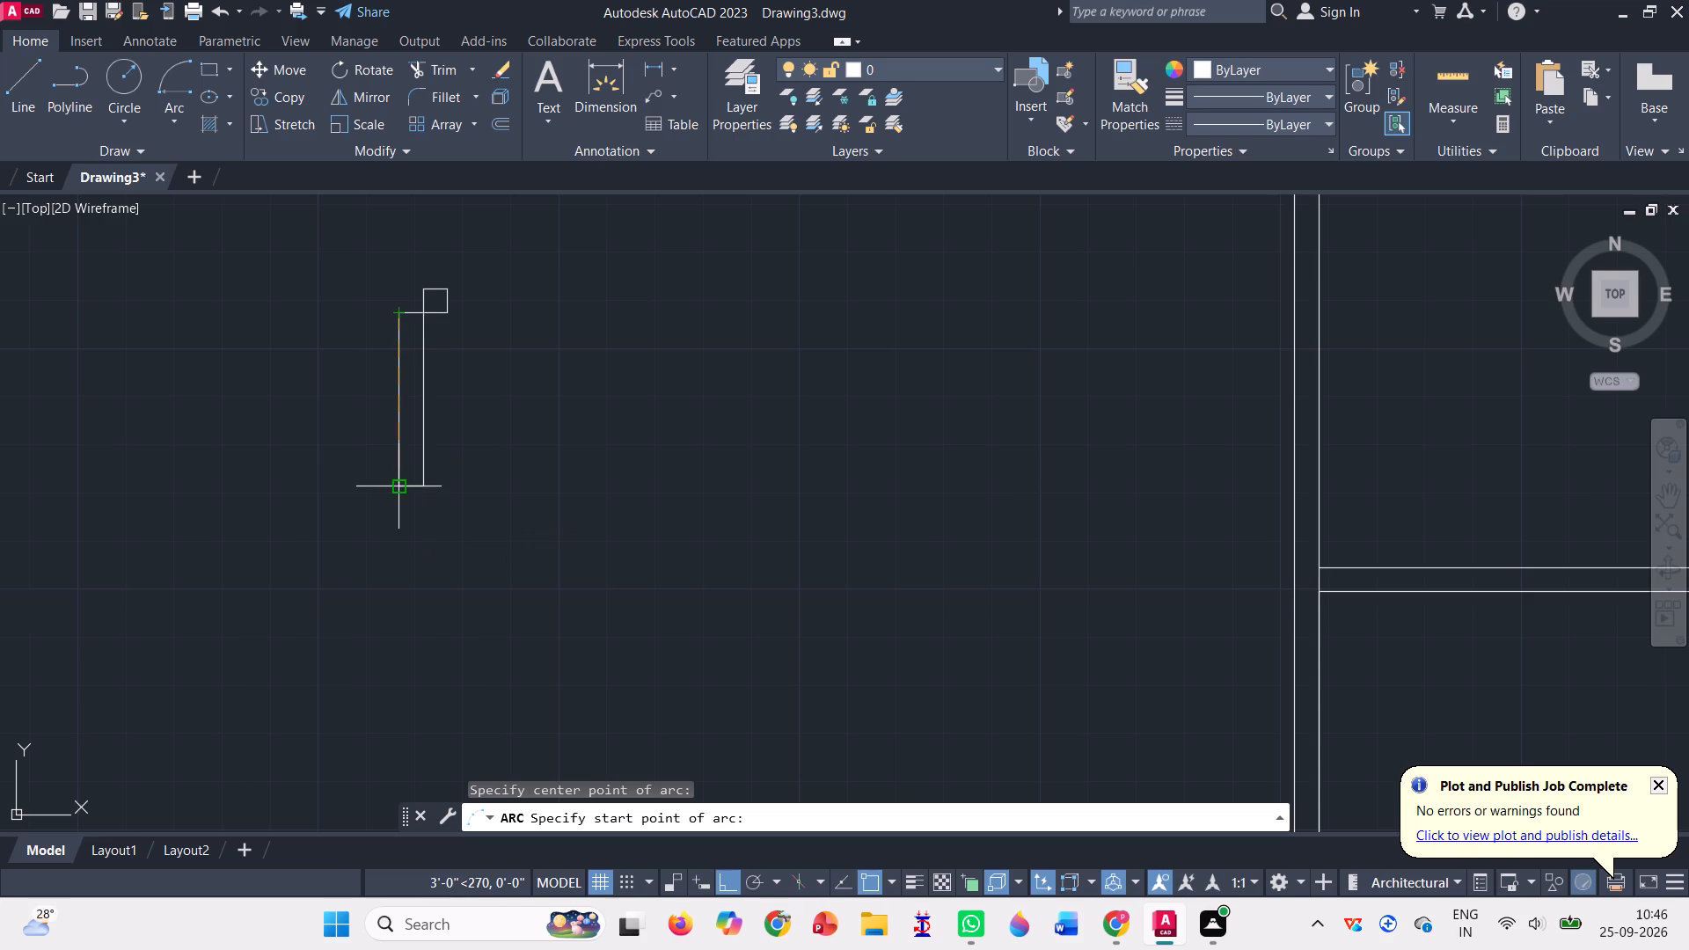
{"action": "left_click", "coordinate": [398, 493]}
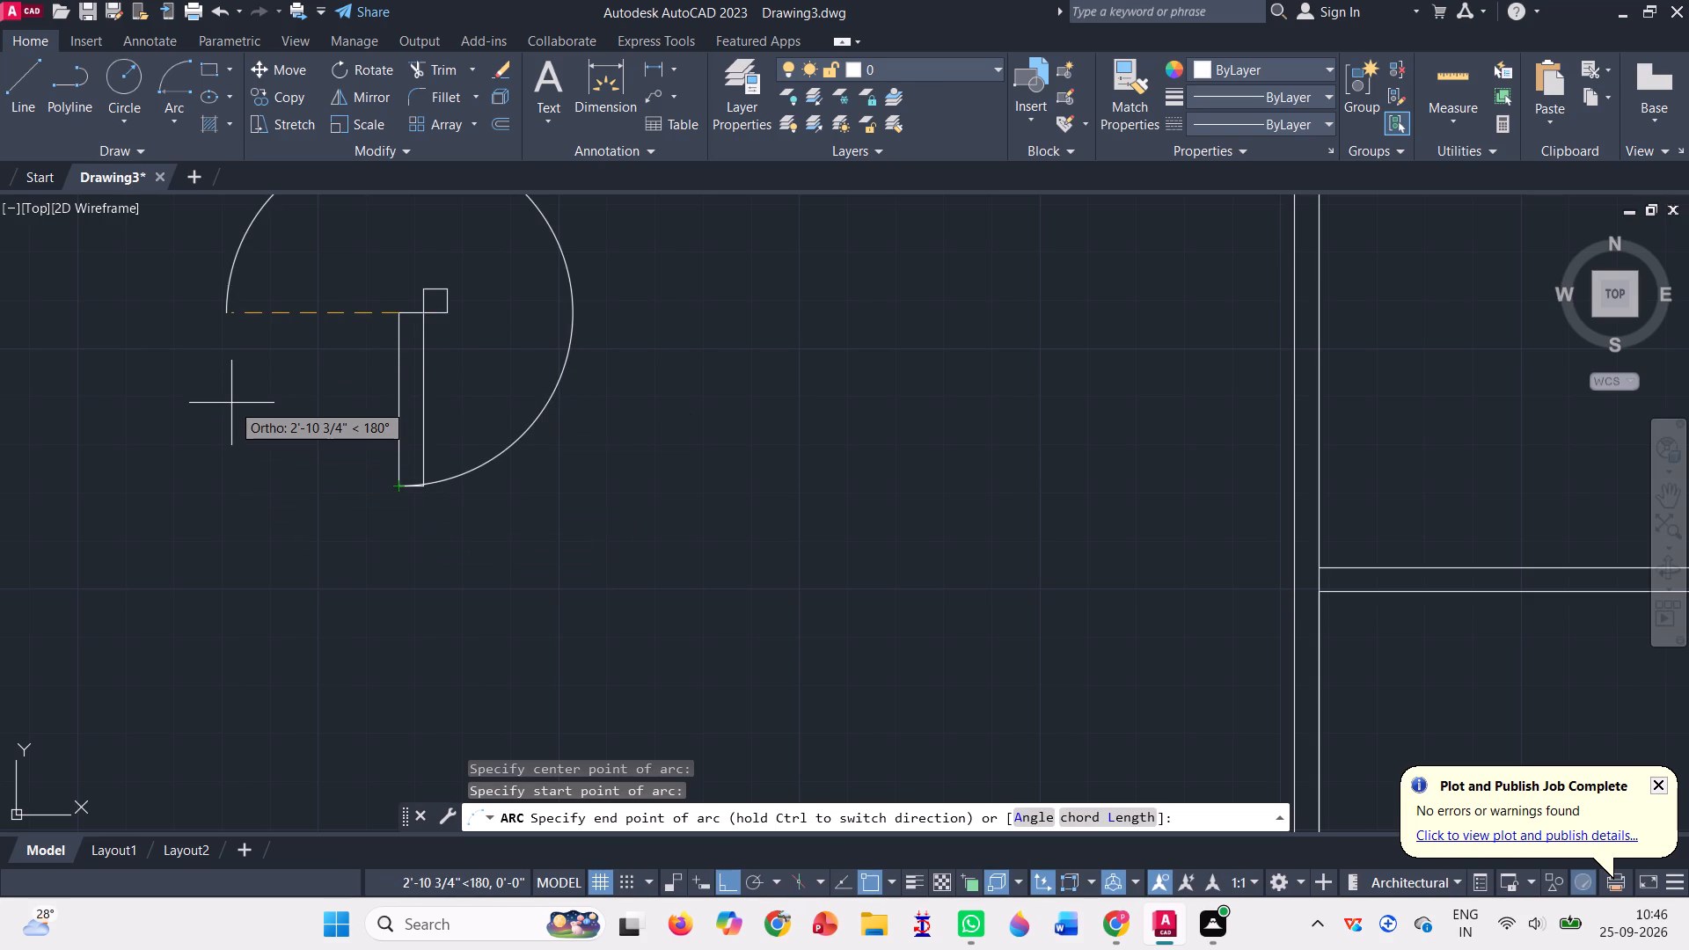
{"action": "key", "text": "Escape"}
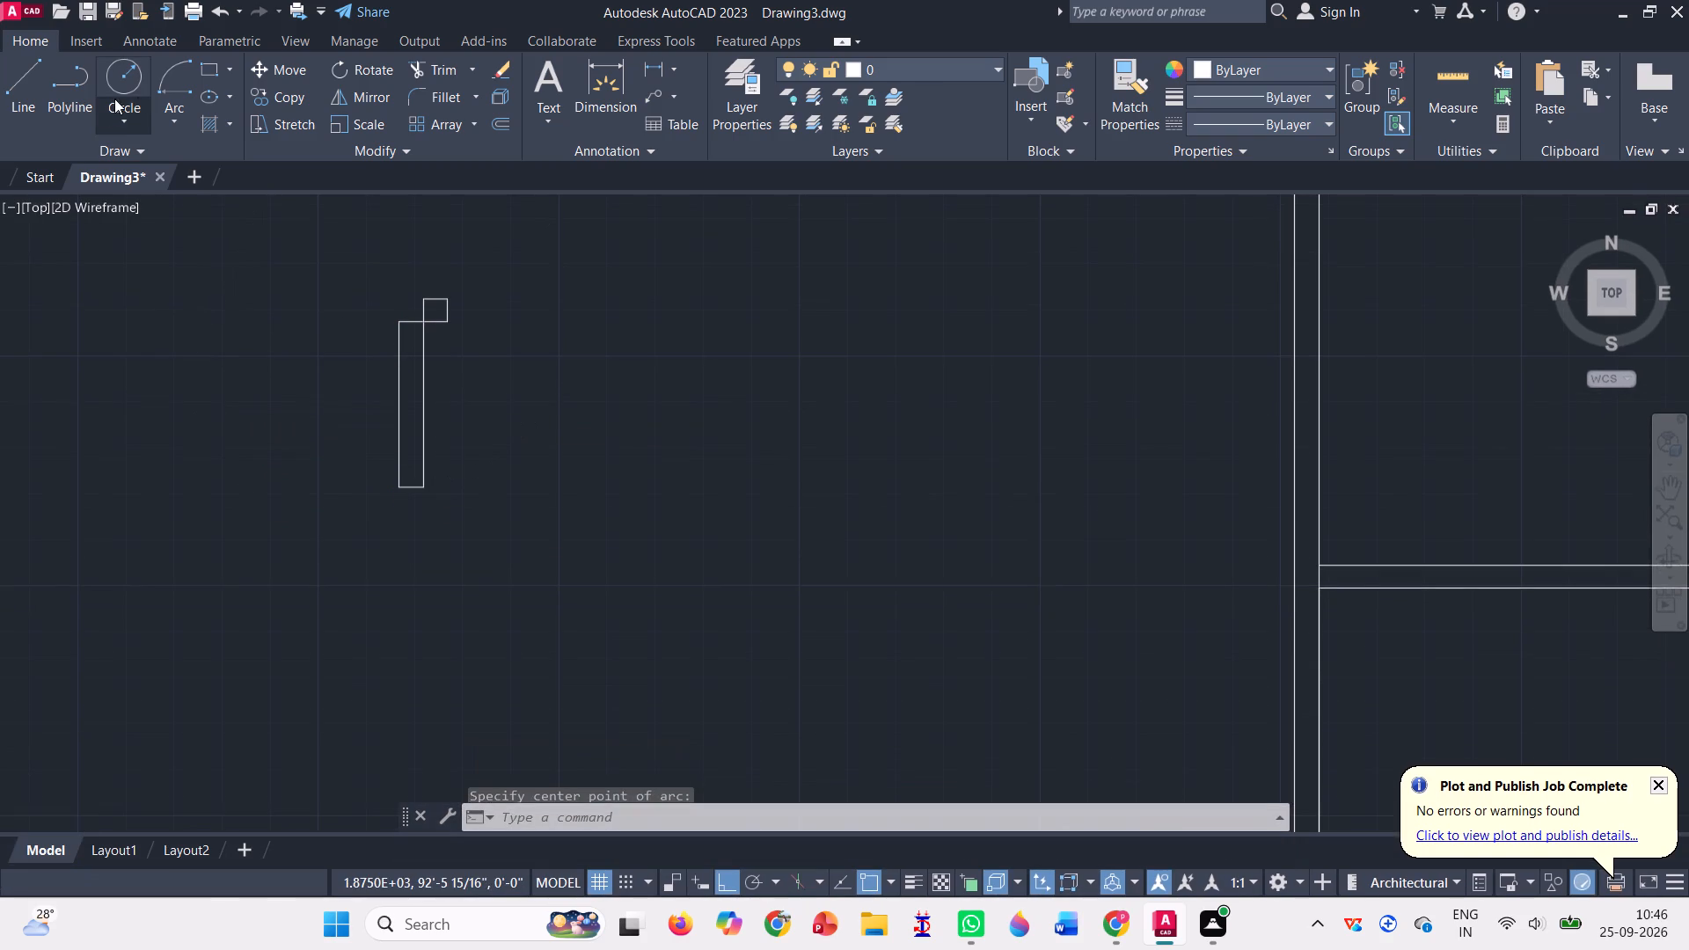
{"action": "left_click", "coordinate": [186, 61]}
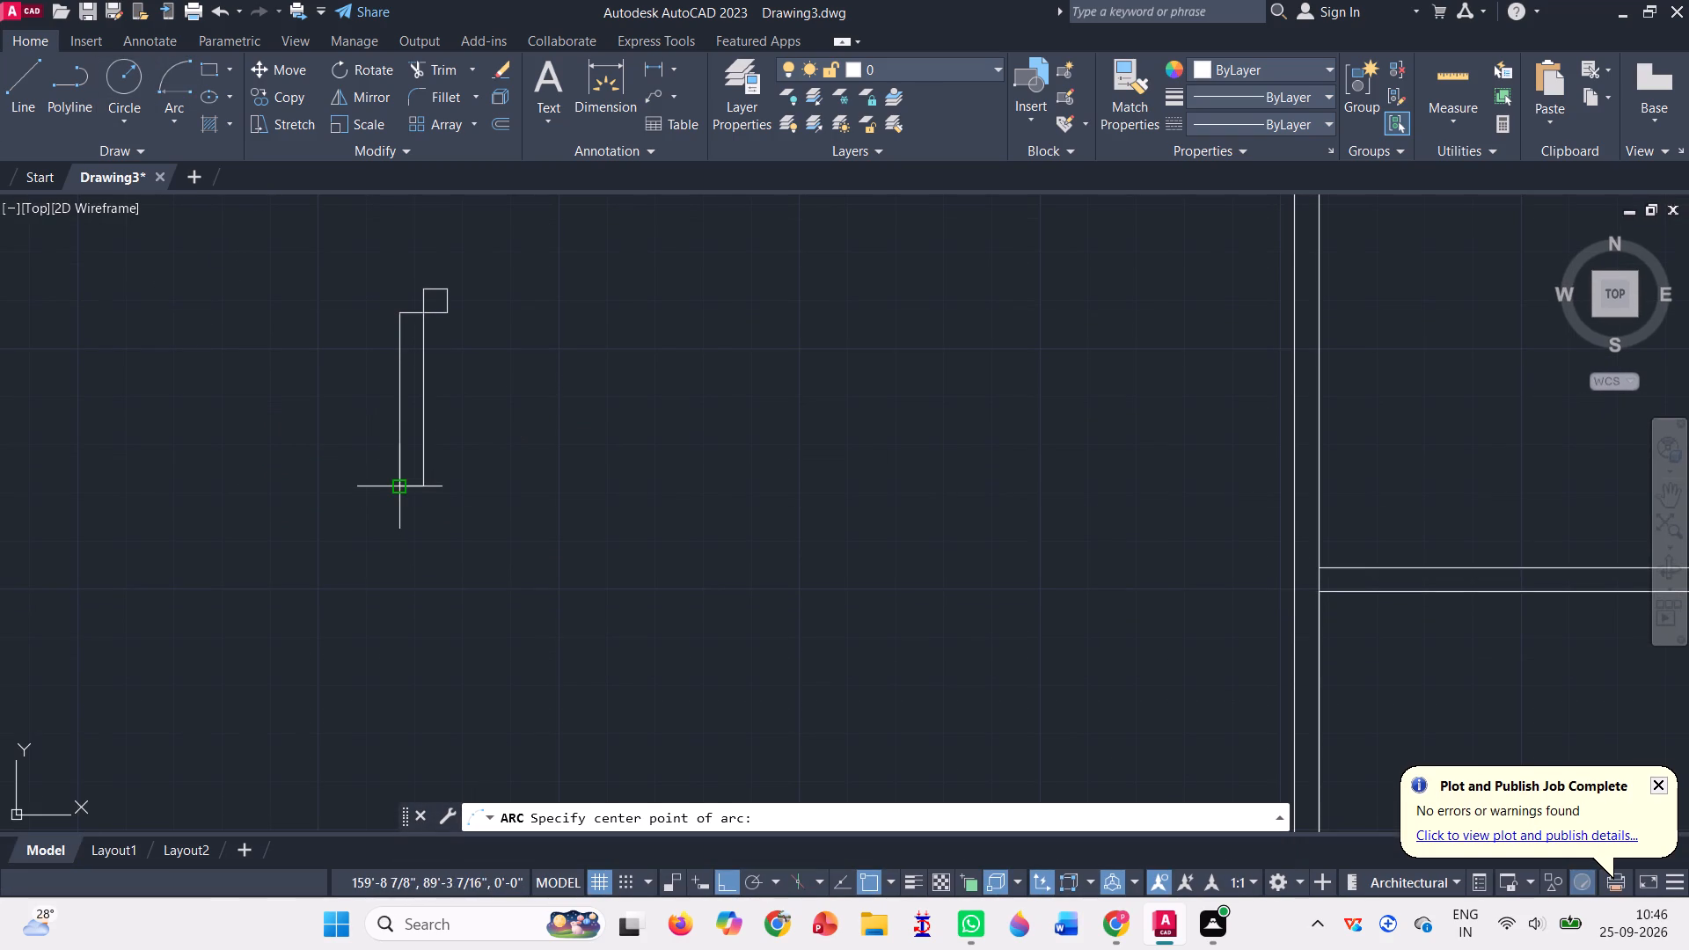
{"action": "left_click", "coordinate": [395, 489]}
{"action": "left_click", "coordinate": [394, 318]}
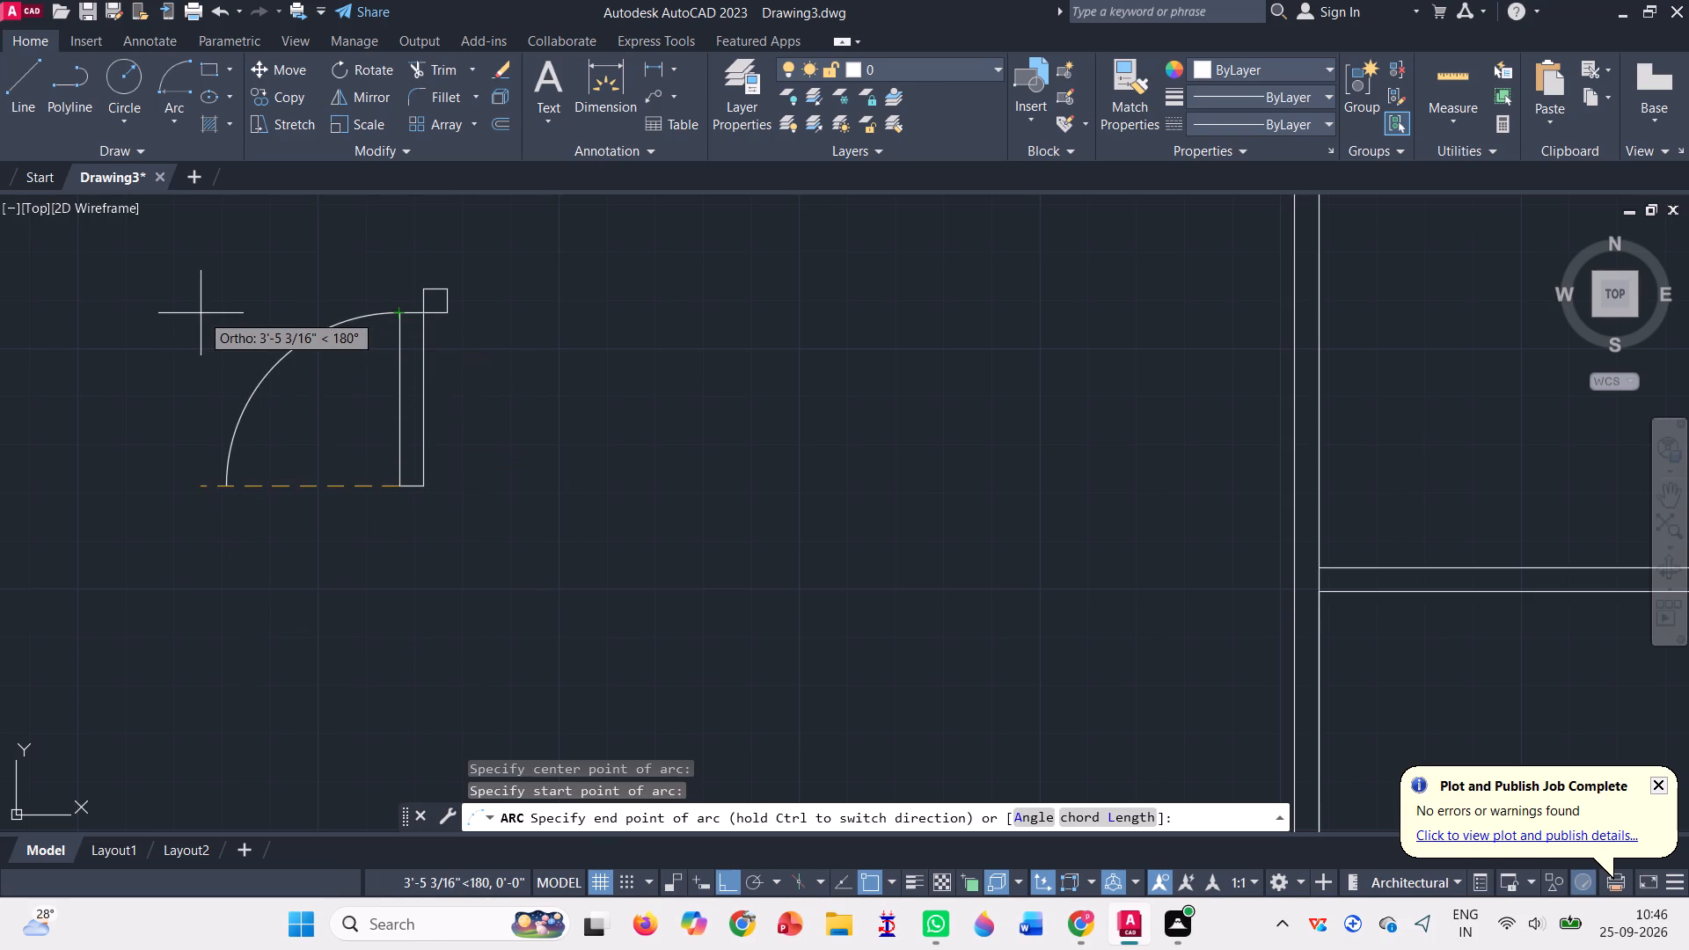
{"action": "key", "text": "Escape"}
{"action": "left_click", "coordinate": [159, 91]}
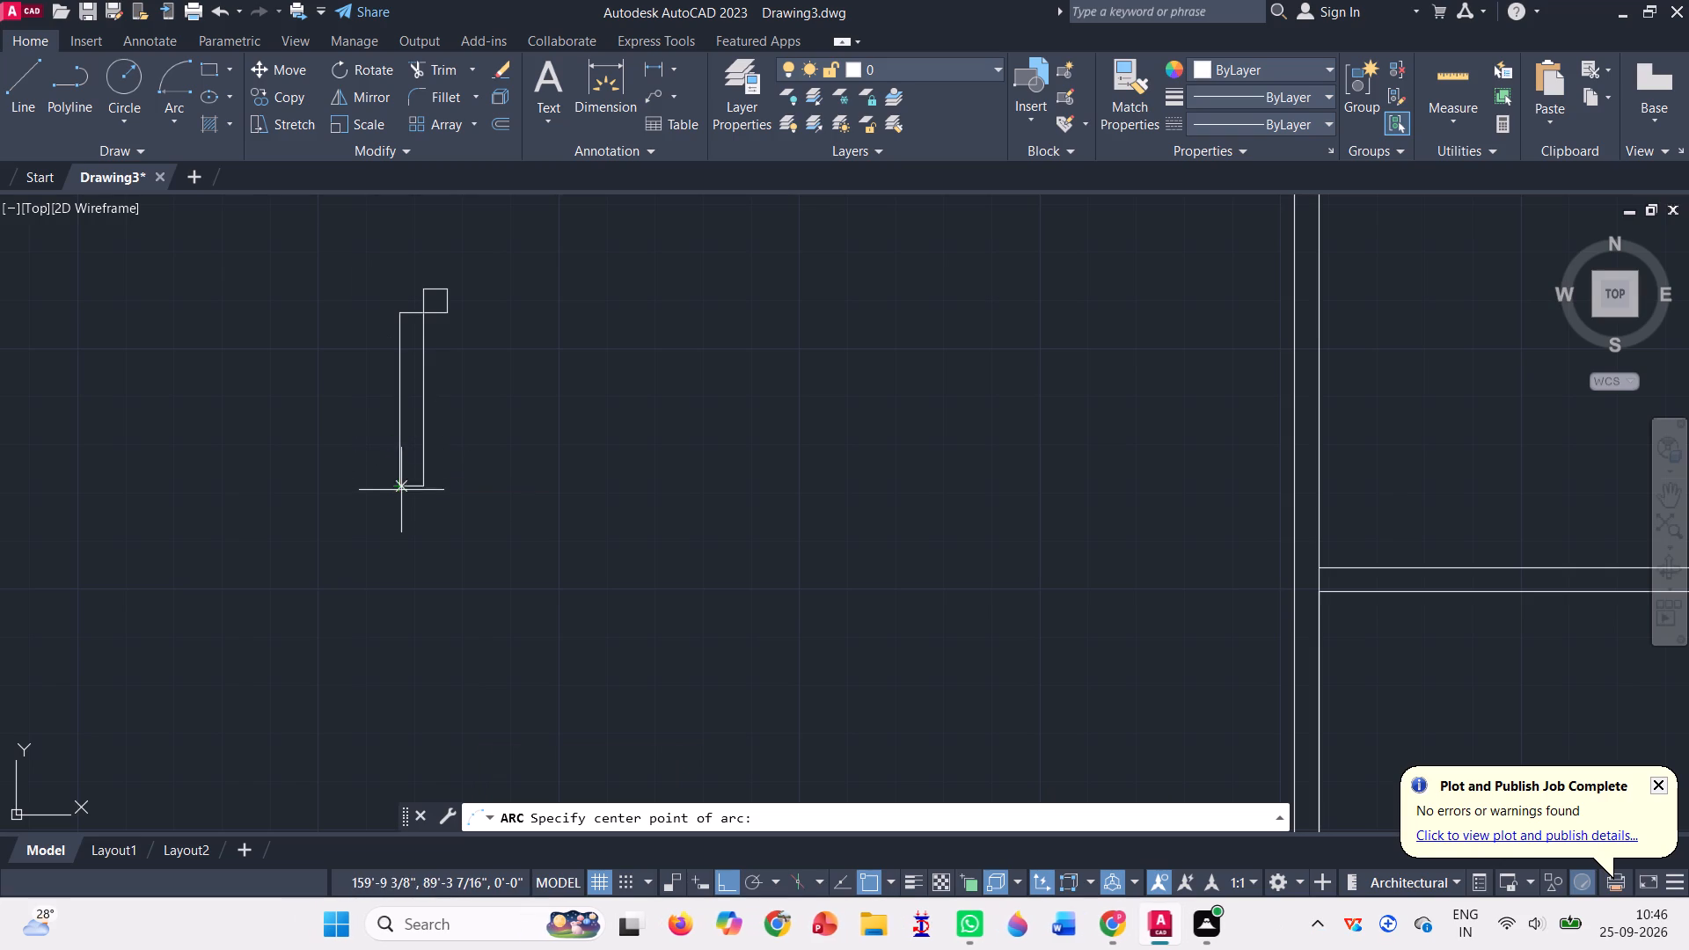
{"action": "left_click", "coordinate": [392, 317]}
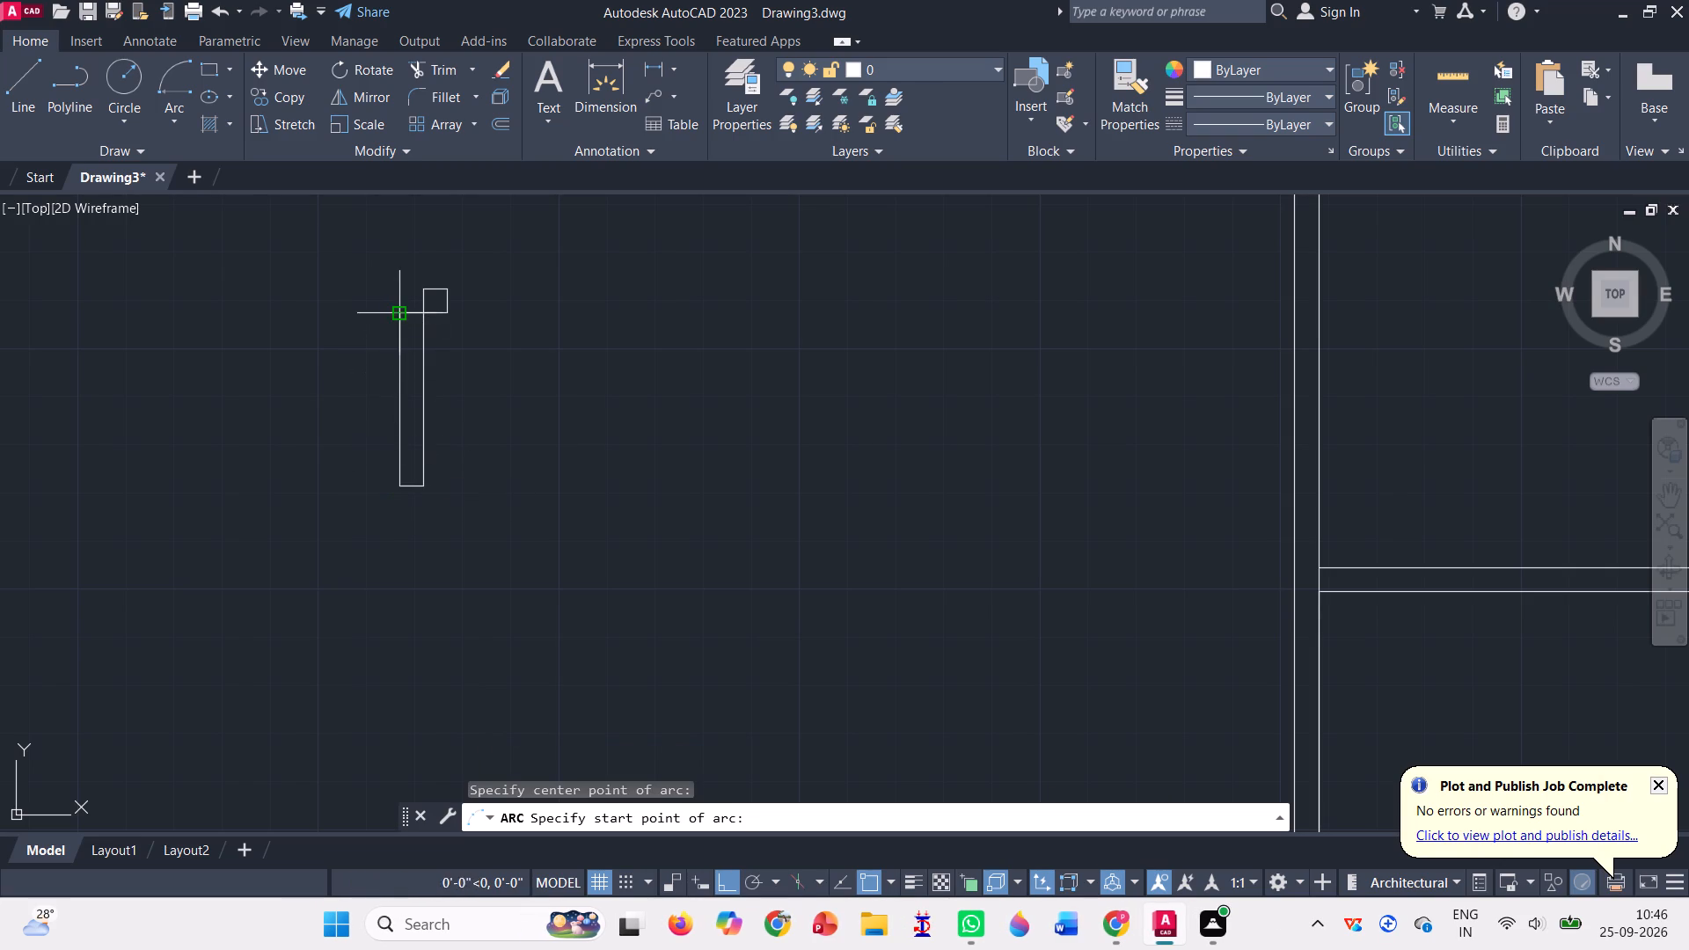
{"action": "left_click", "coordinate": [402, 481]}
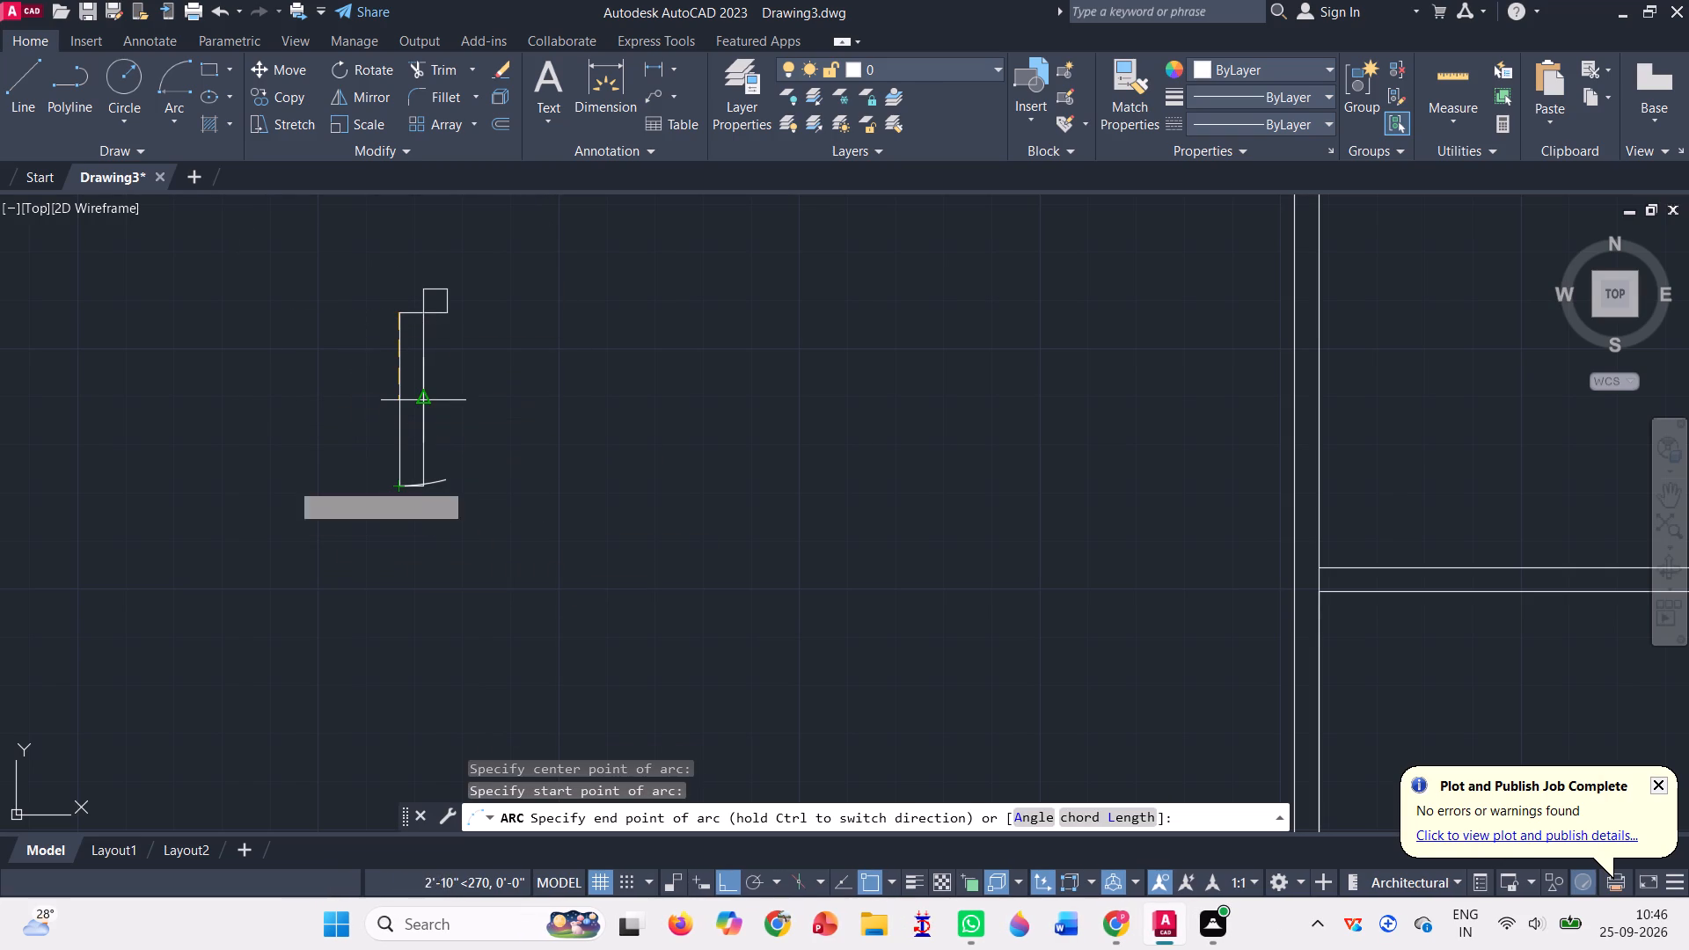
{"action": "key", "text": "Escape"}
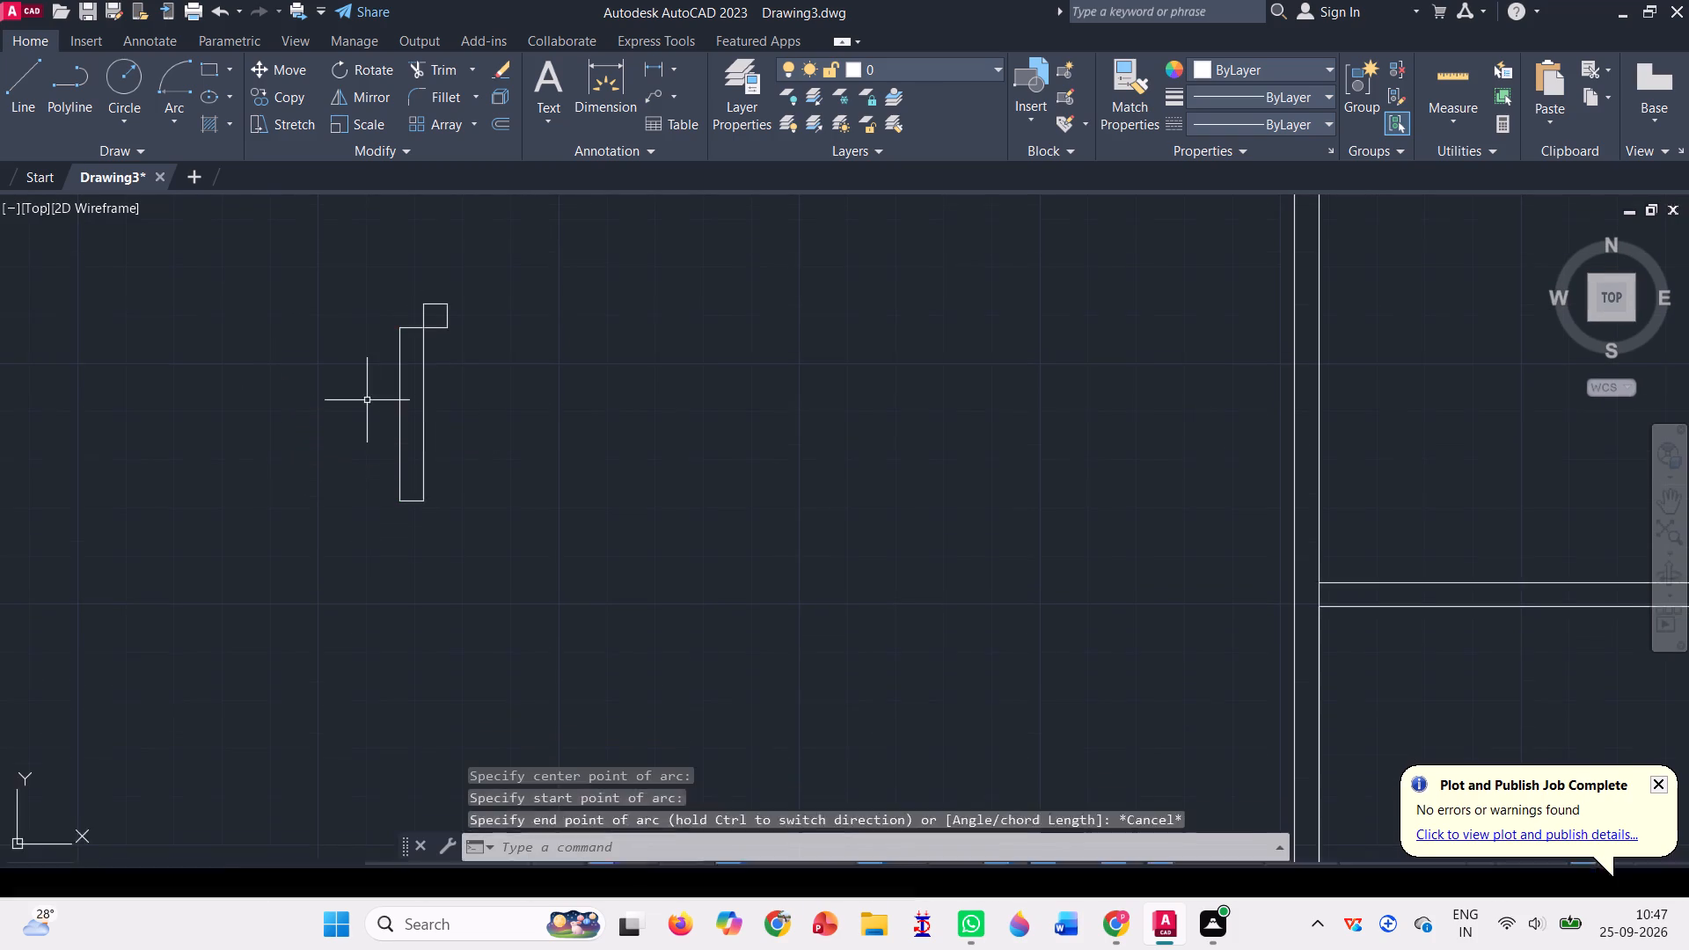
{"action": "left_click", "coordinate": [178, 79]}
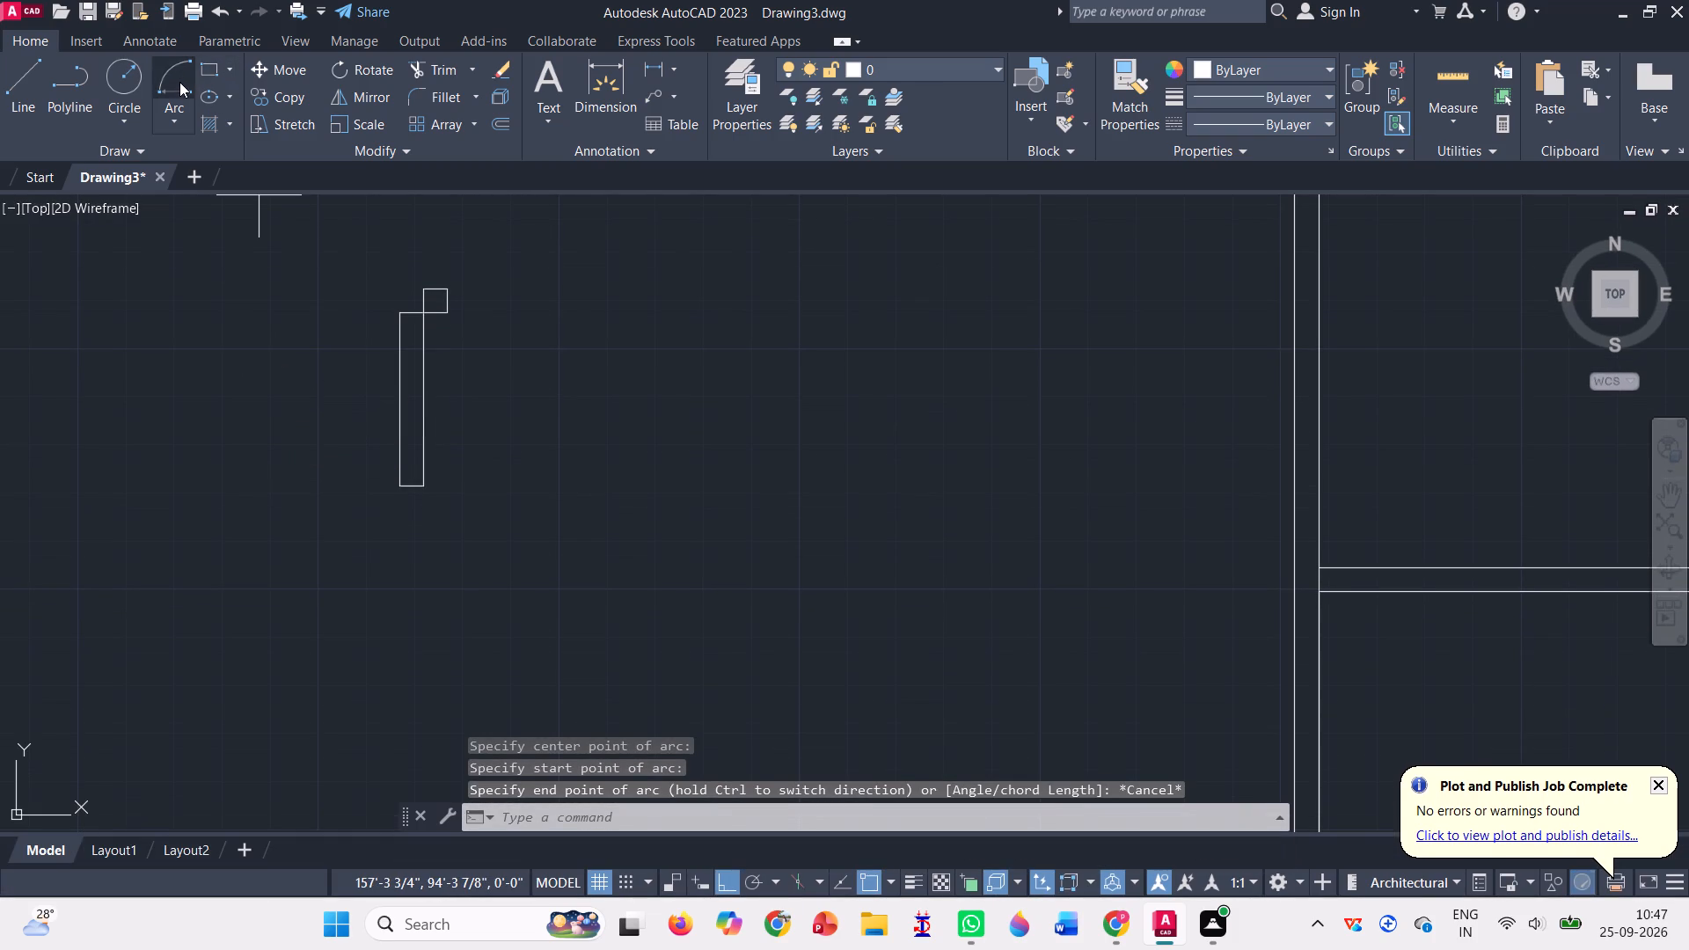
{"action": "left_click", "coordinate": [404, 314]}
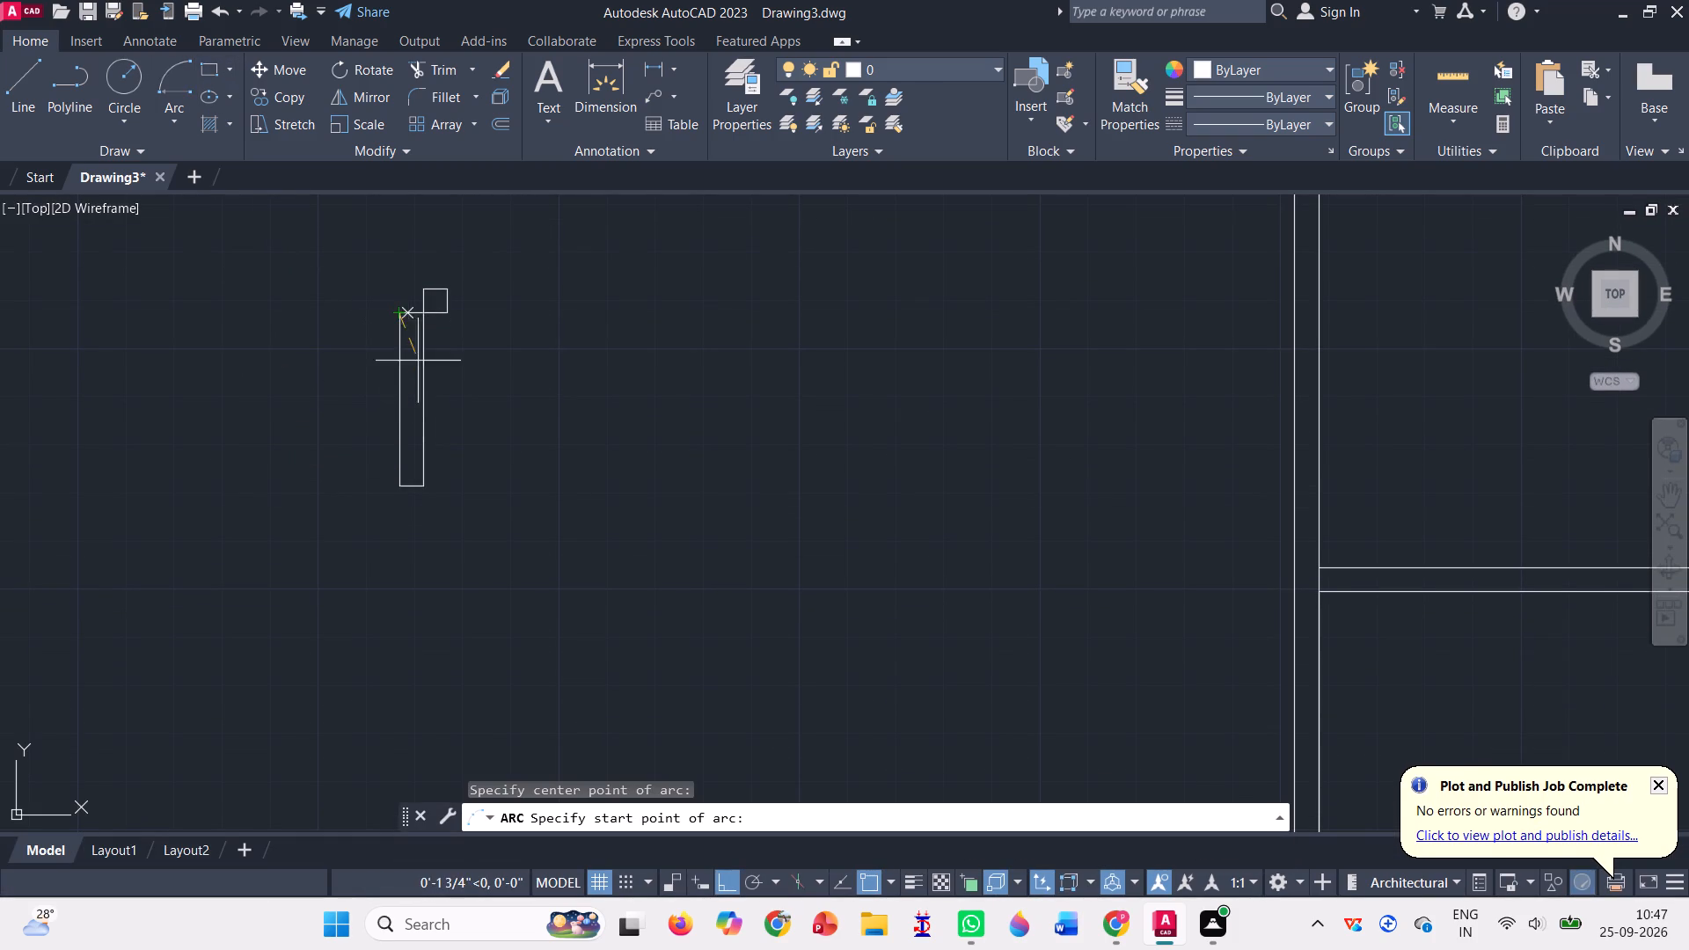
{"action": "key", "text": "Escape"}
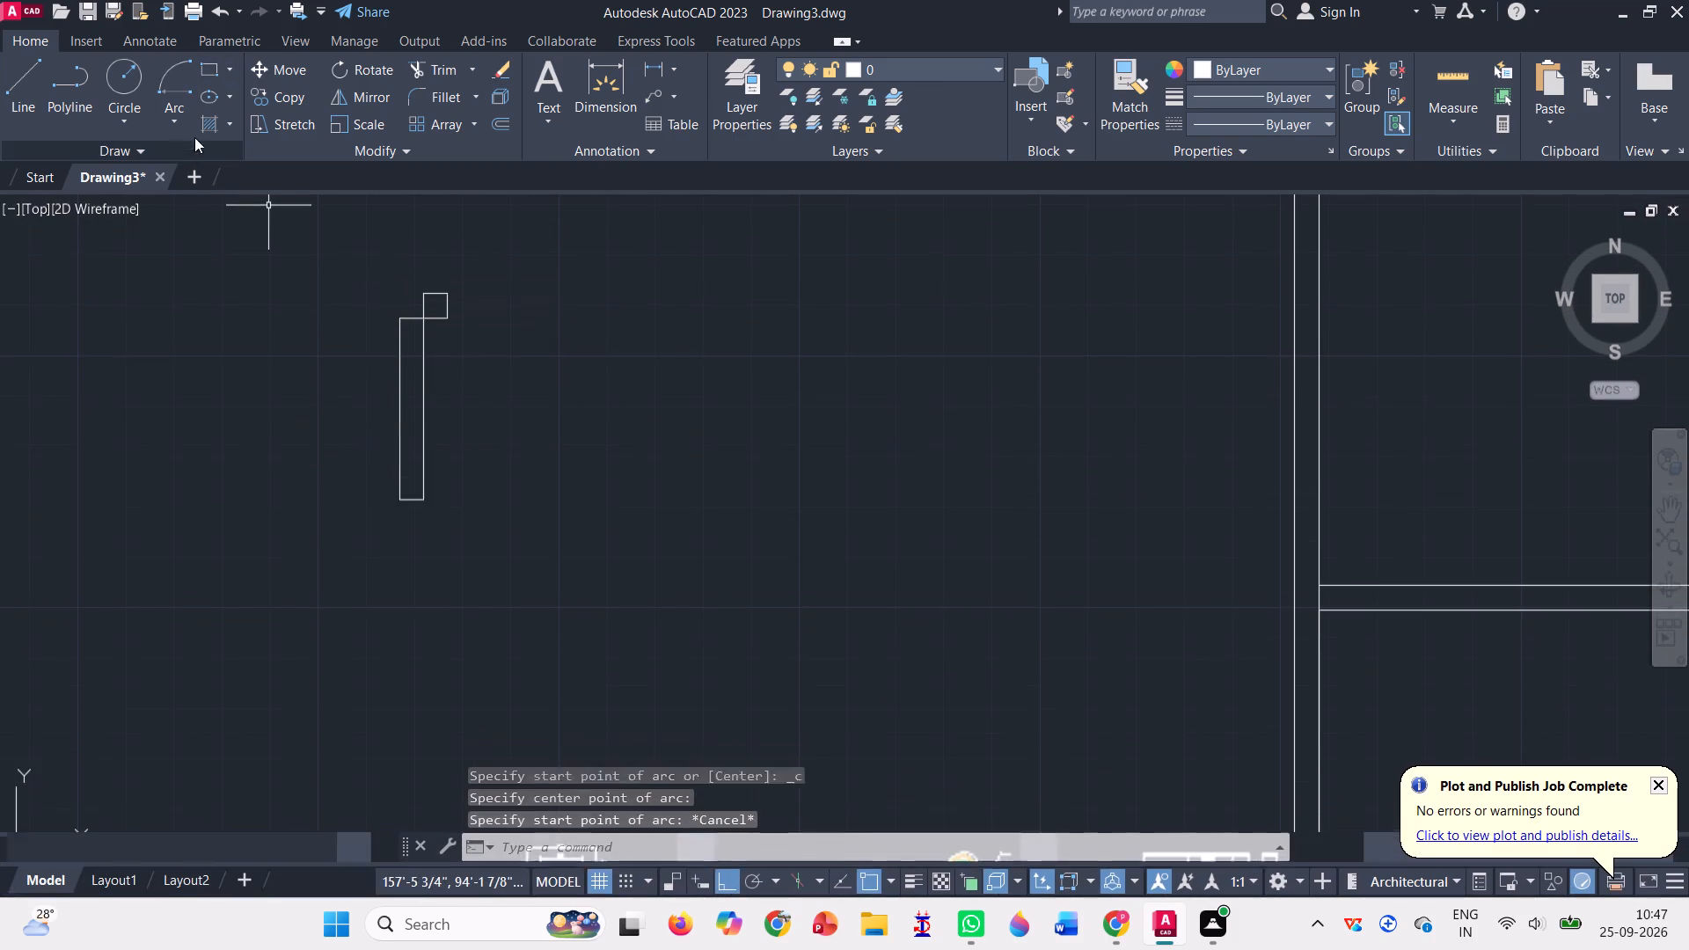
Draw a quarter-circle Center, Start, End arc centred on the narrow rectangle's southwest corner, starting at its northwest corner and ending due west.
{"action": "left_click", "coordinate": [191, 104]}
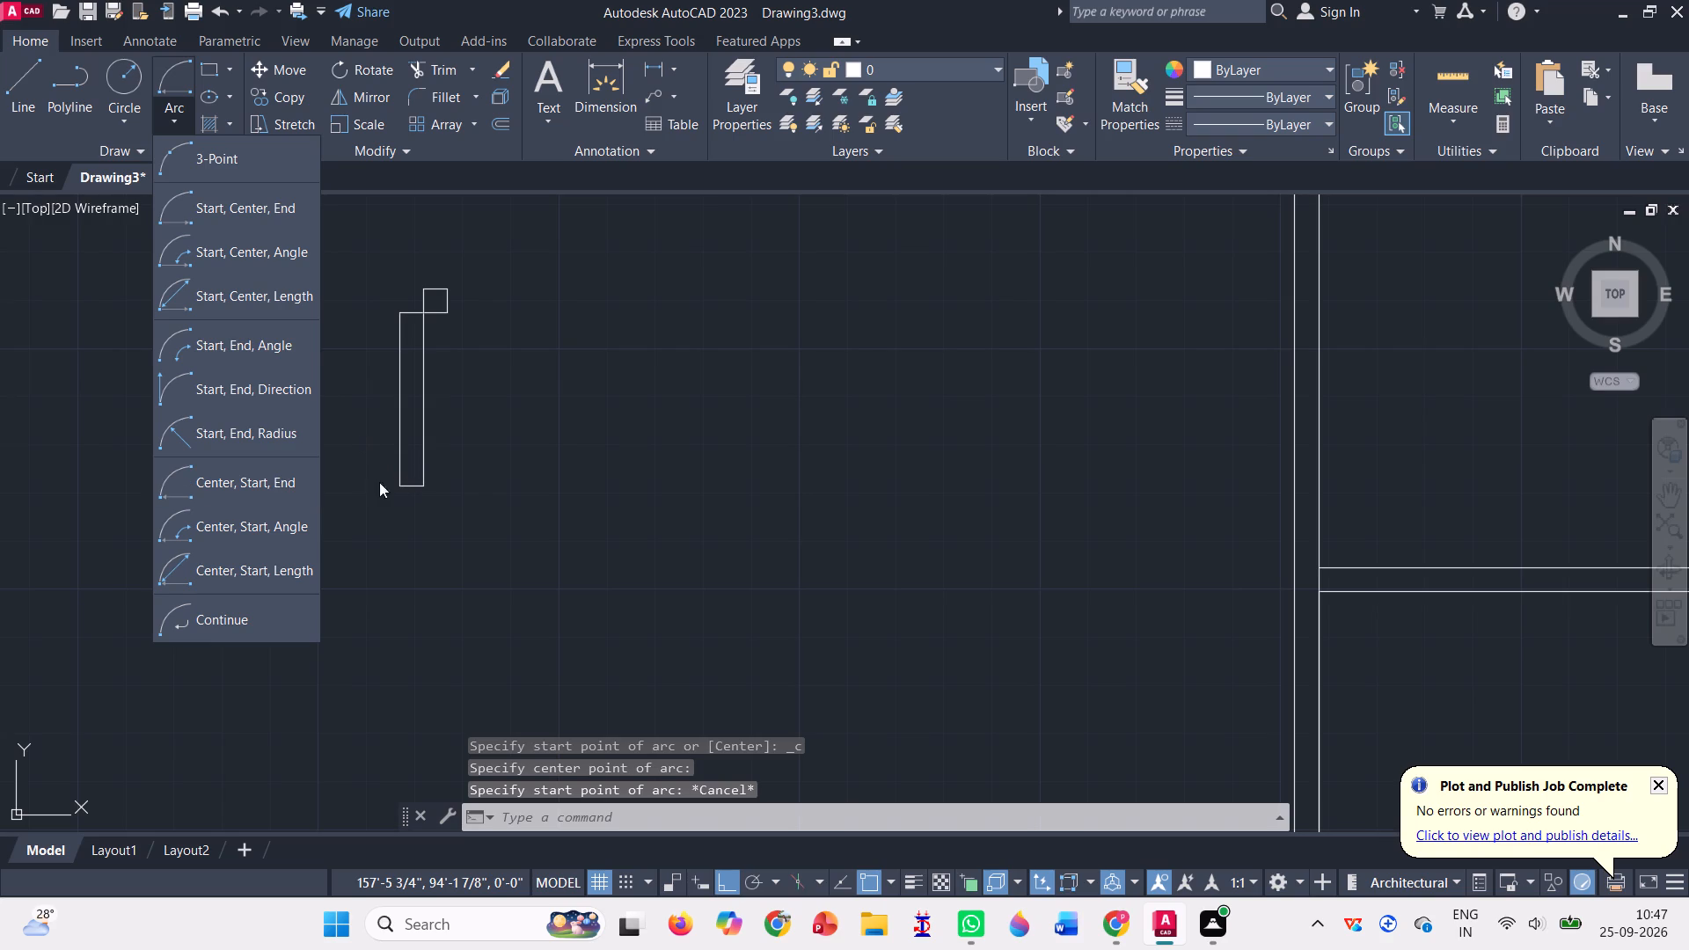
{"action": "left_click", "coordinate": [273, 472]}
{"action": "left_click", "coordinate": [401, 485]}
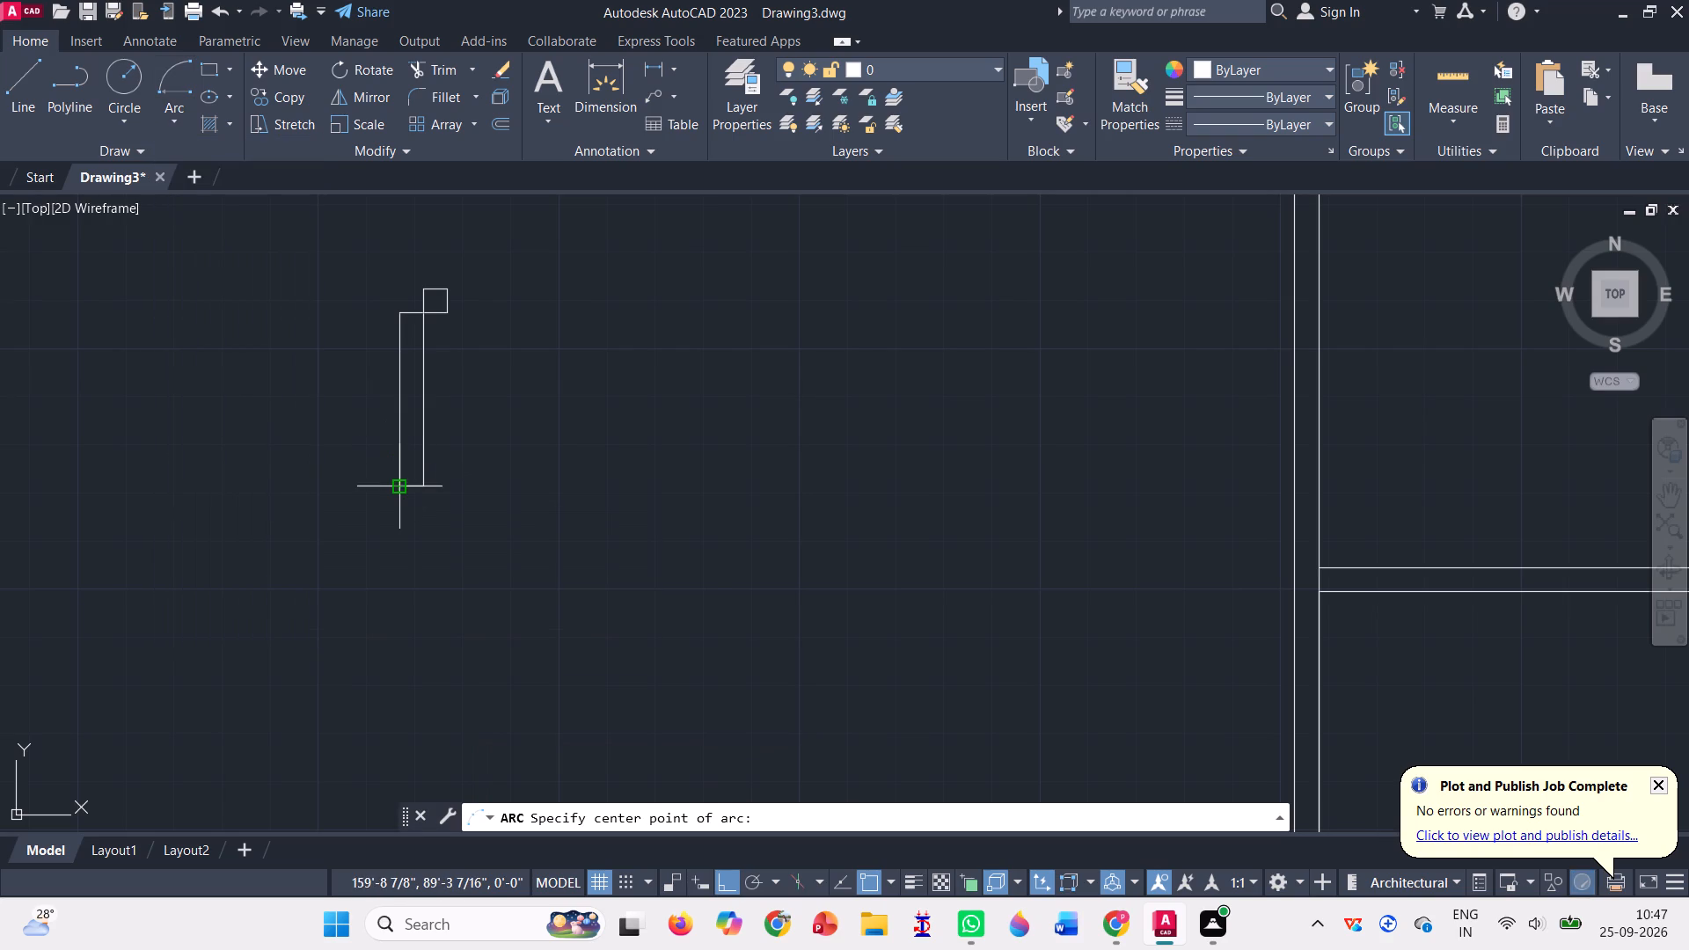
{"action": "left_click", "coordinate": [399, 308]}
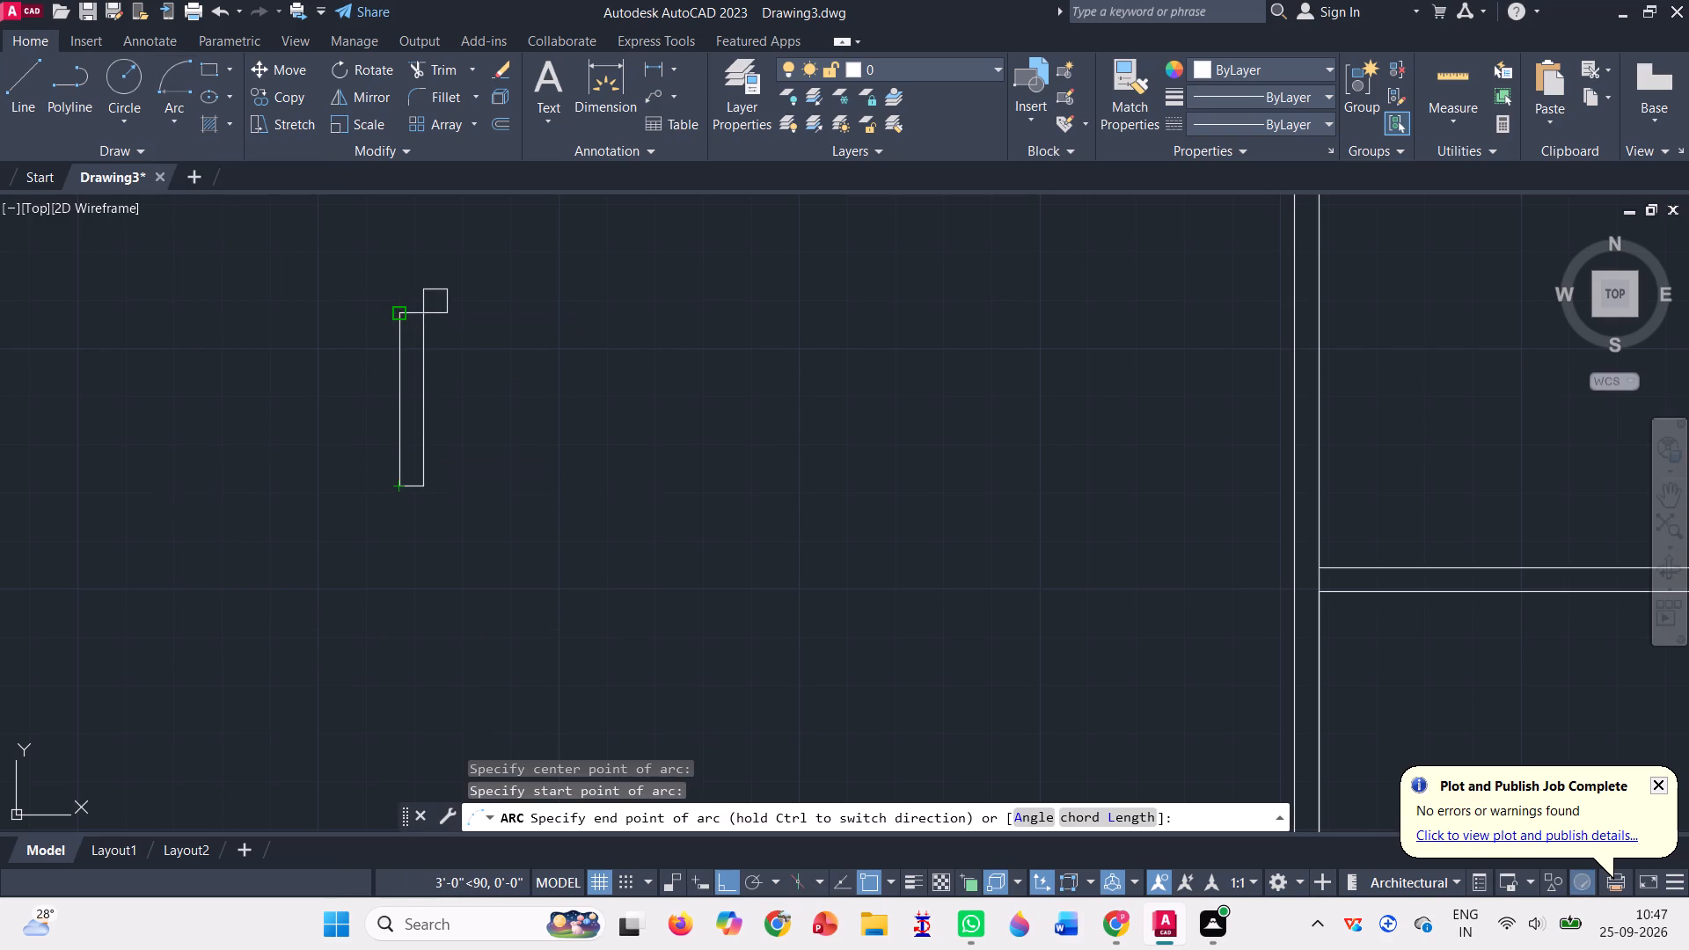
{"action": "left_click", "coordinate": [158, 352]}
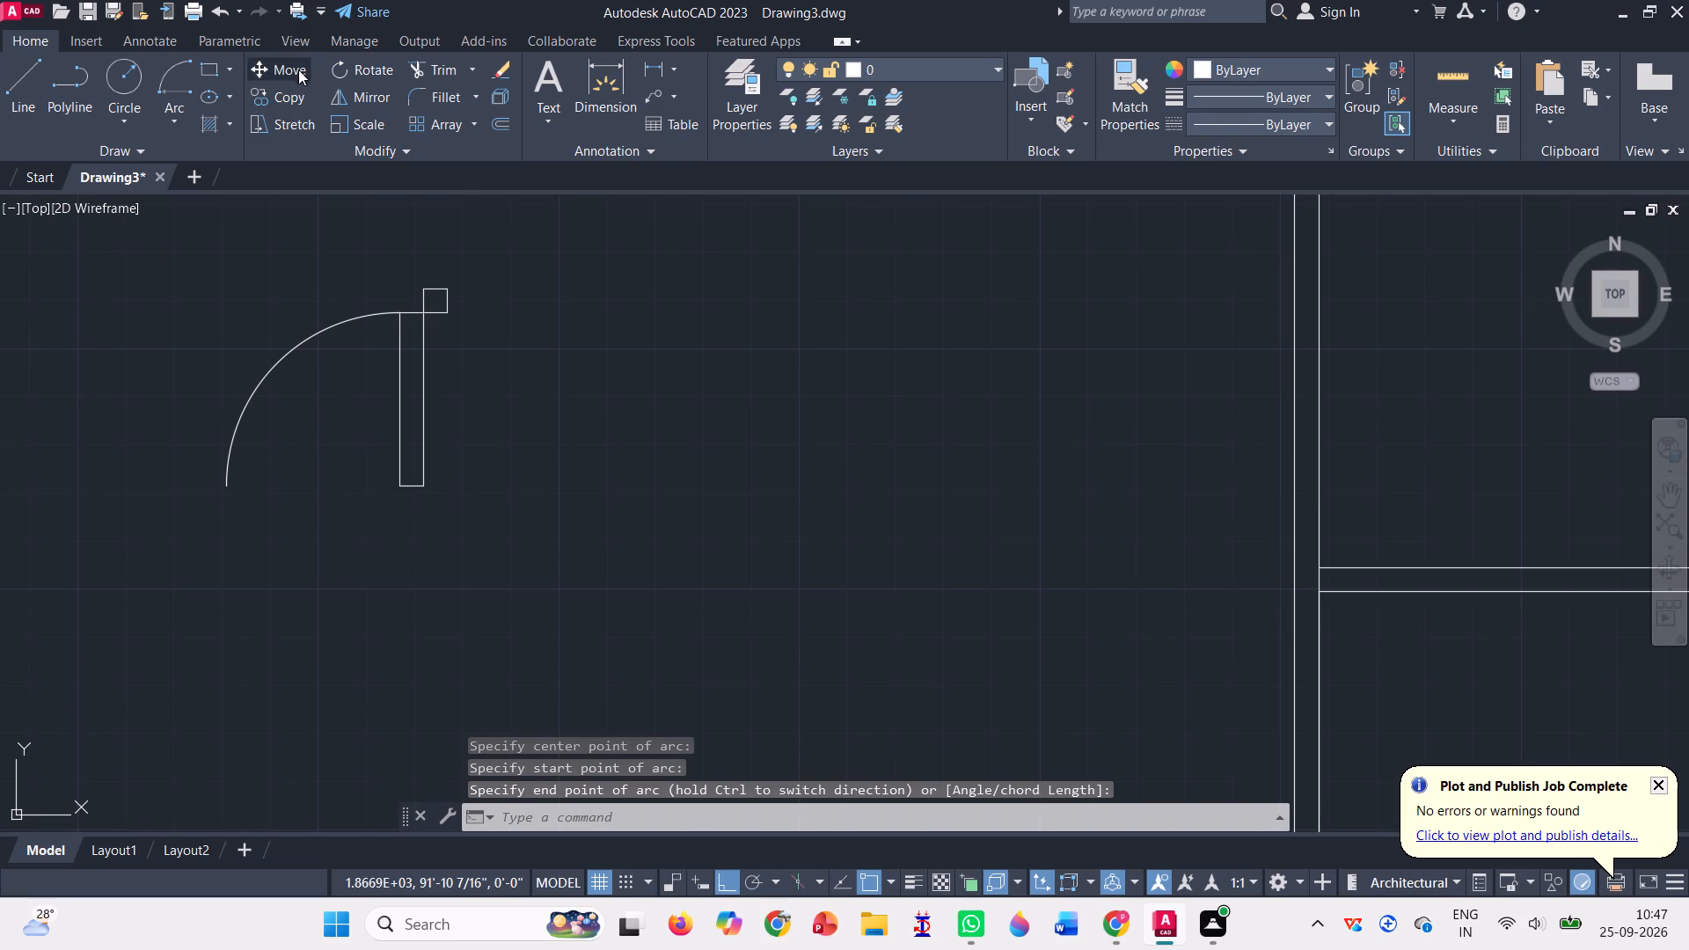
Copy the small square straight south, from its northwest corner to the narrow rectangle's southeast corner.
{"action": "left_click", "coordinate": [292, 103]}
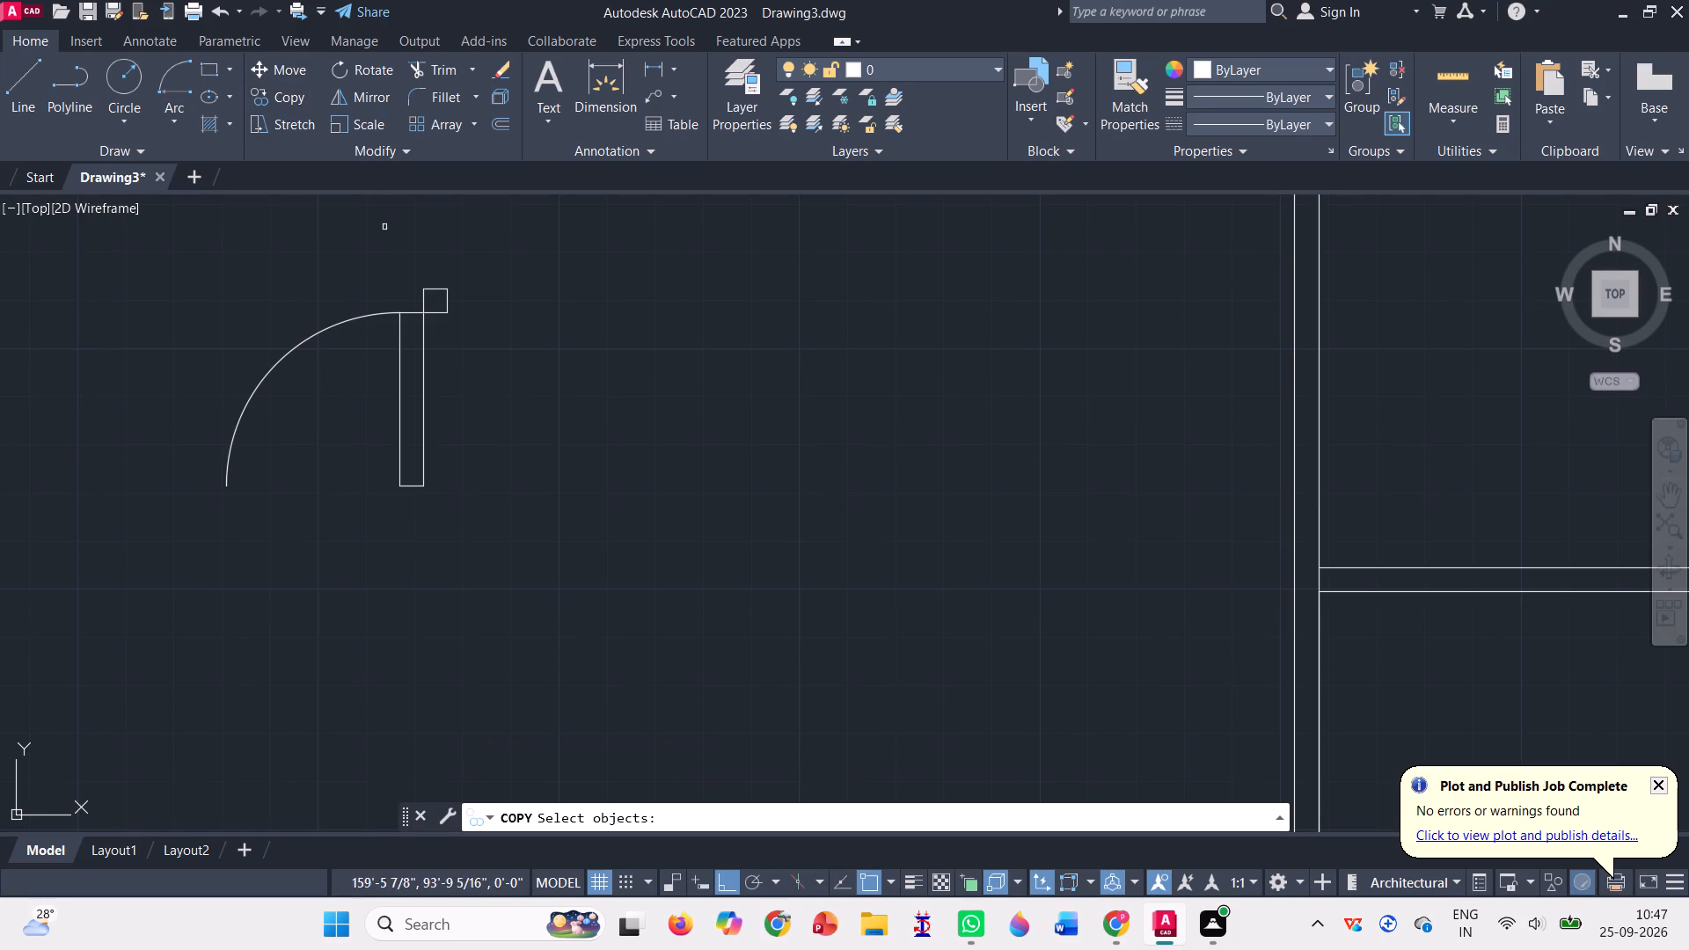
{"action": "scroll", "coordinate": [415, 255], "scroll_direction": "up", "scroll_amount": 1}
{"action": "left_click", "coordinate": [405, 308]}
{"action": "left_click_drag", "start_coordinate": [405, 308], "coordinate": [446, 279]}
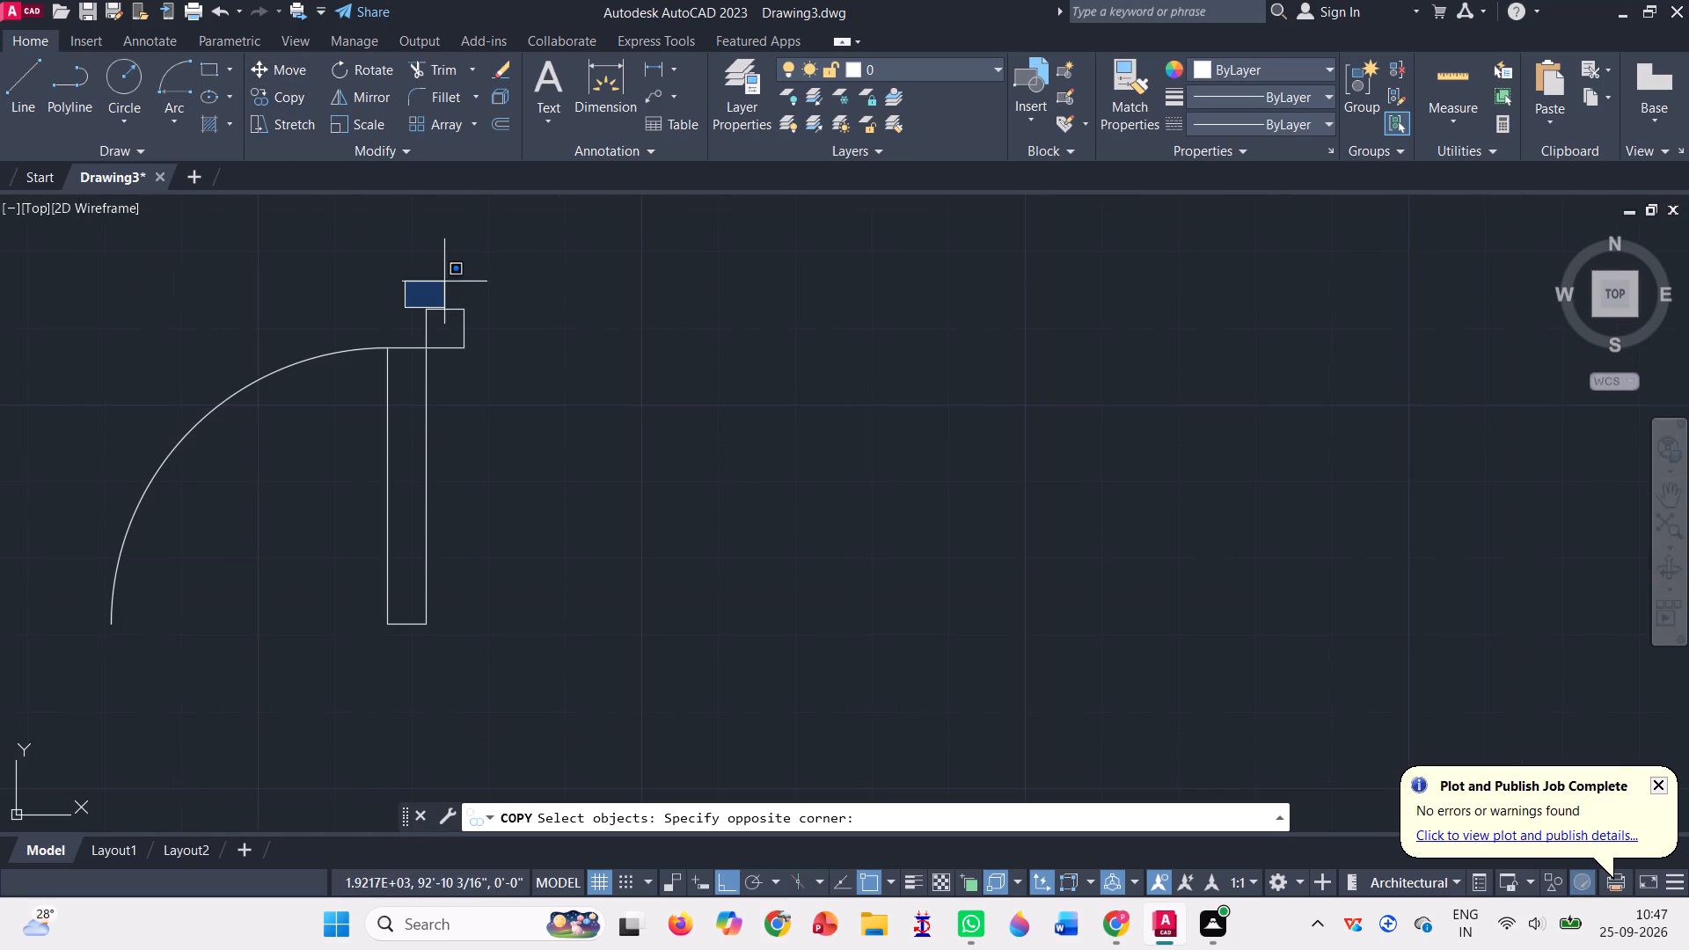
{"action": "left_click_drag", "start_coordinate": [446, 279], "coordinate": [508, 365]}
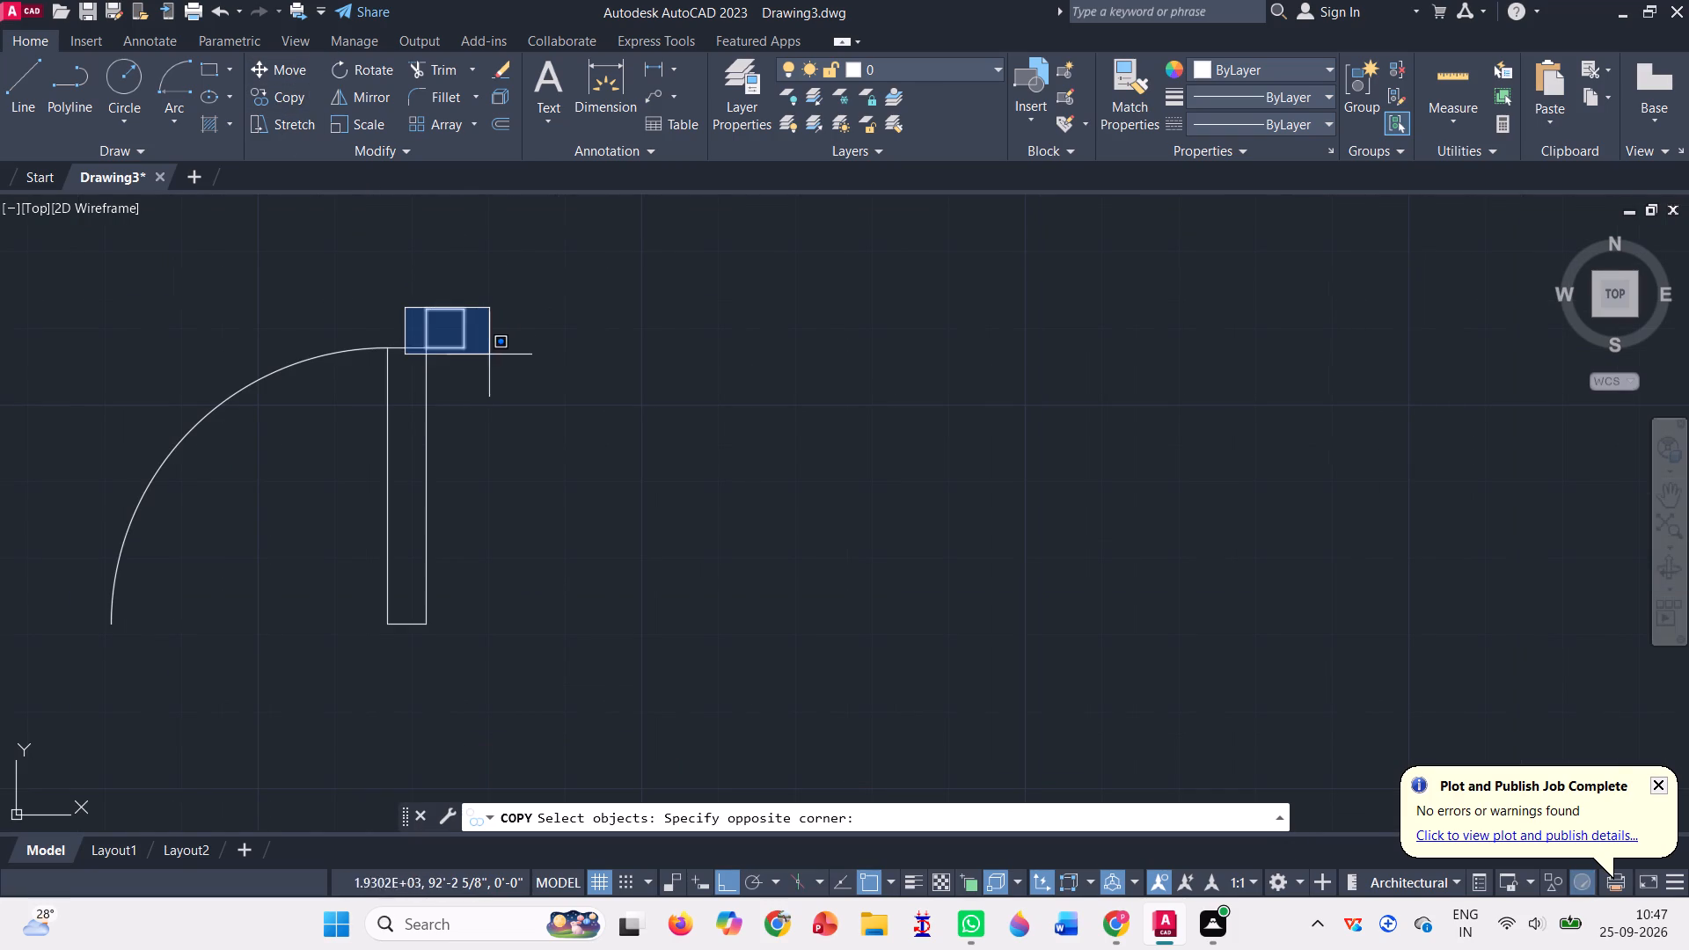
{"action": "left_click", "coordinate": [505, 354]}
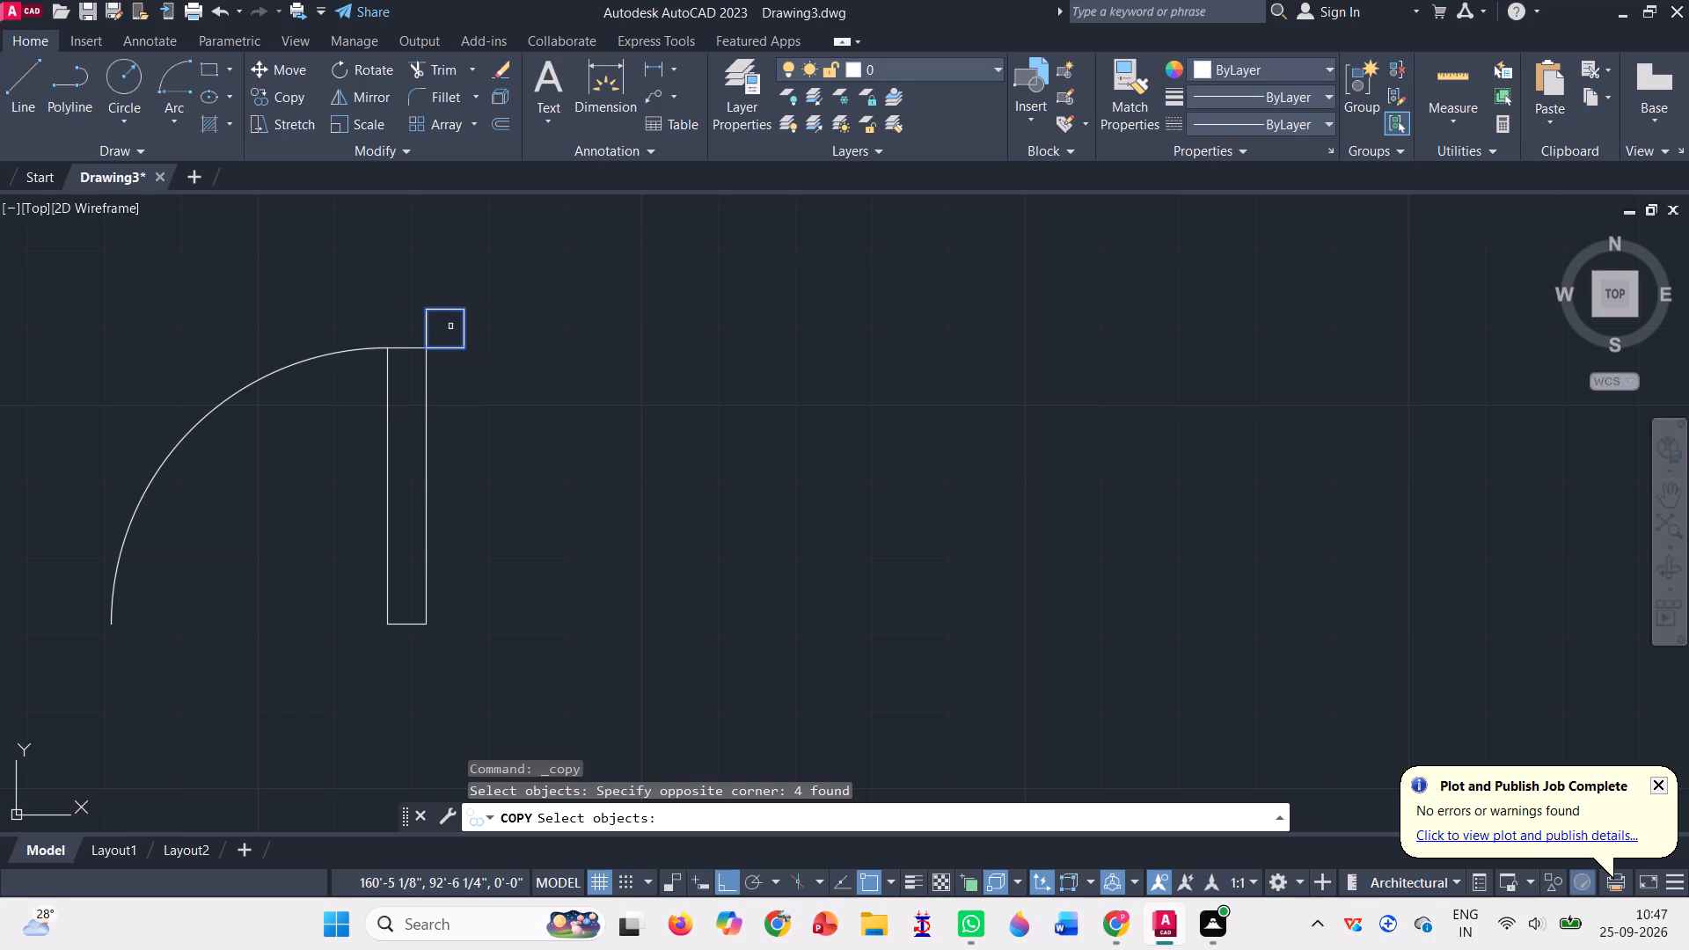
{"action": "key", "text": "Return"}
{"action": "left_click", "coordinate": [426, 308]}
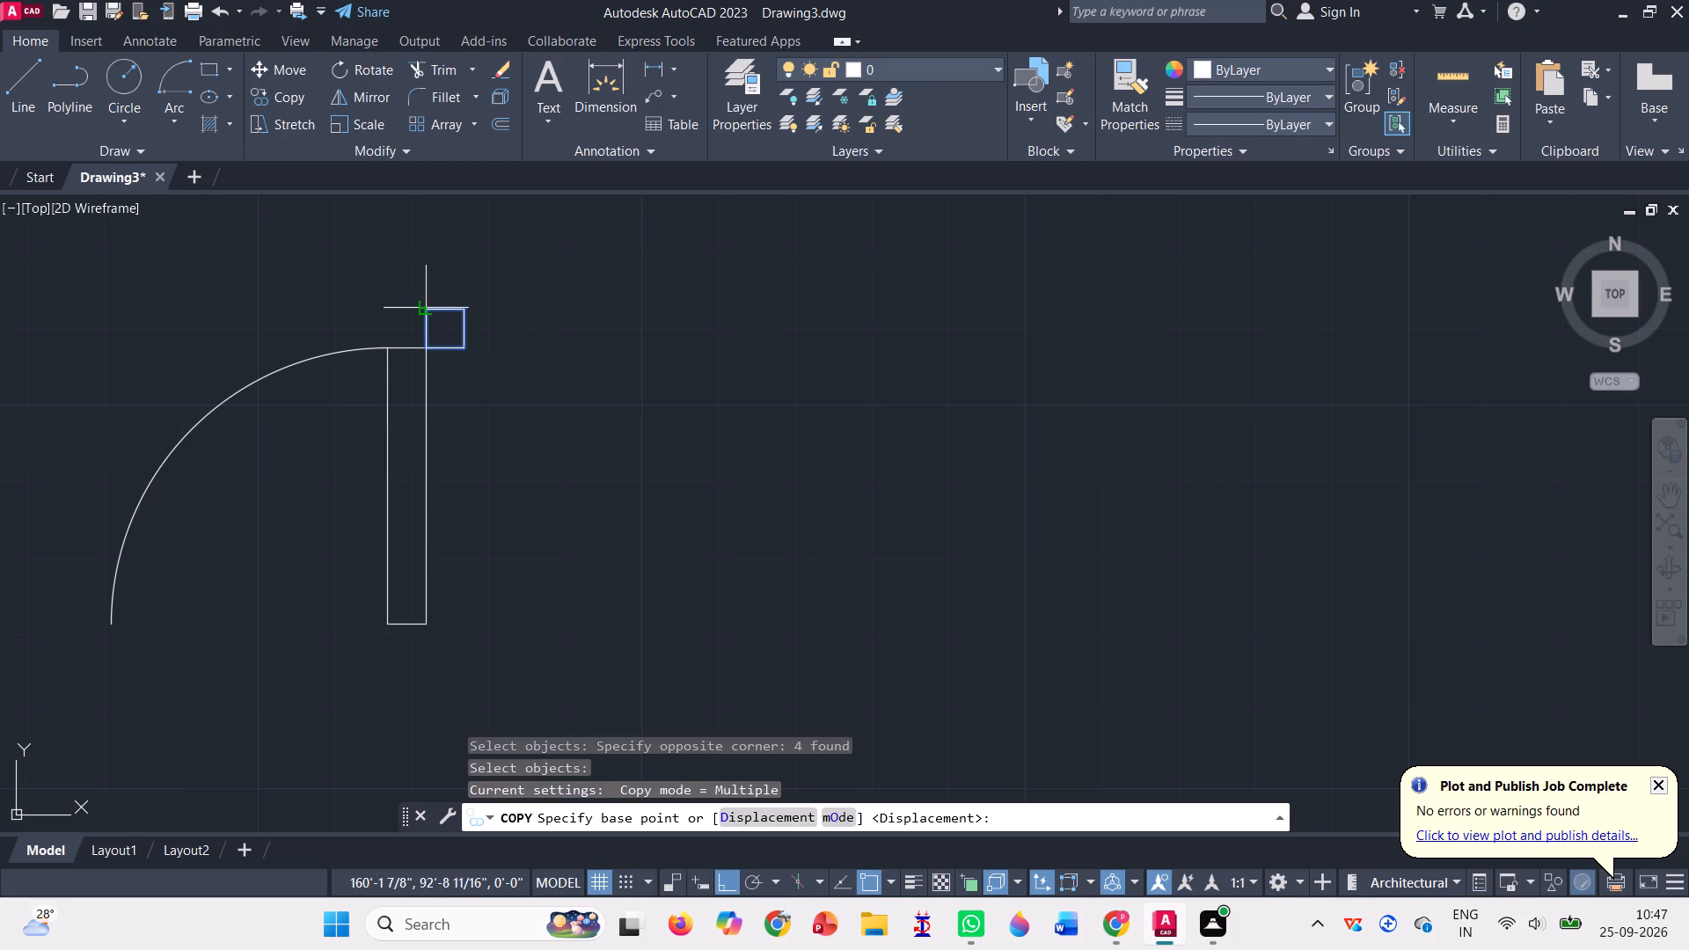
{"action": "left_click", "coordinate": [434, 626]}
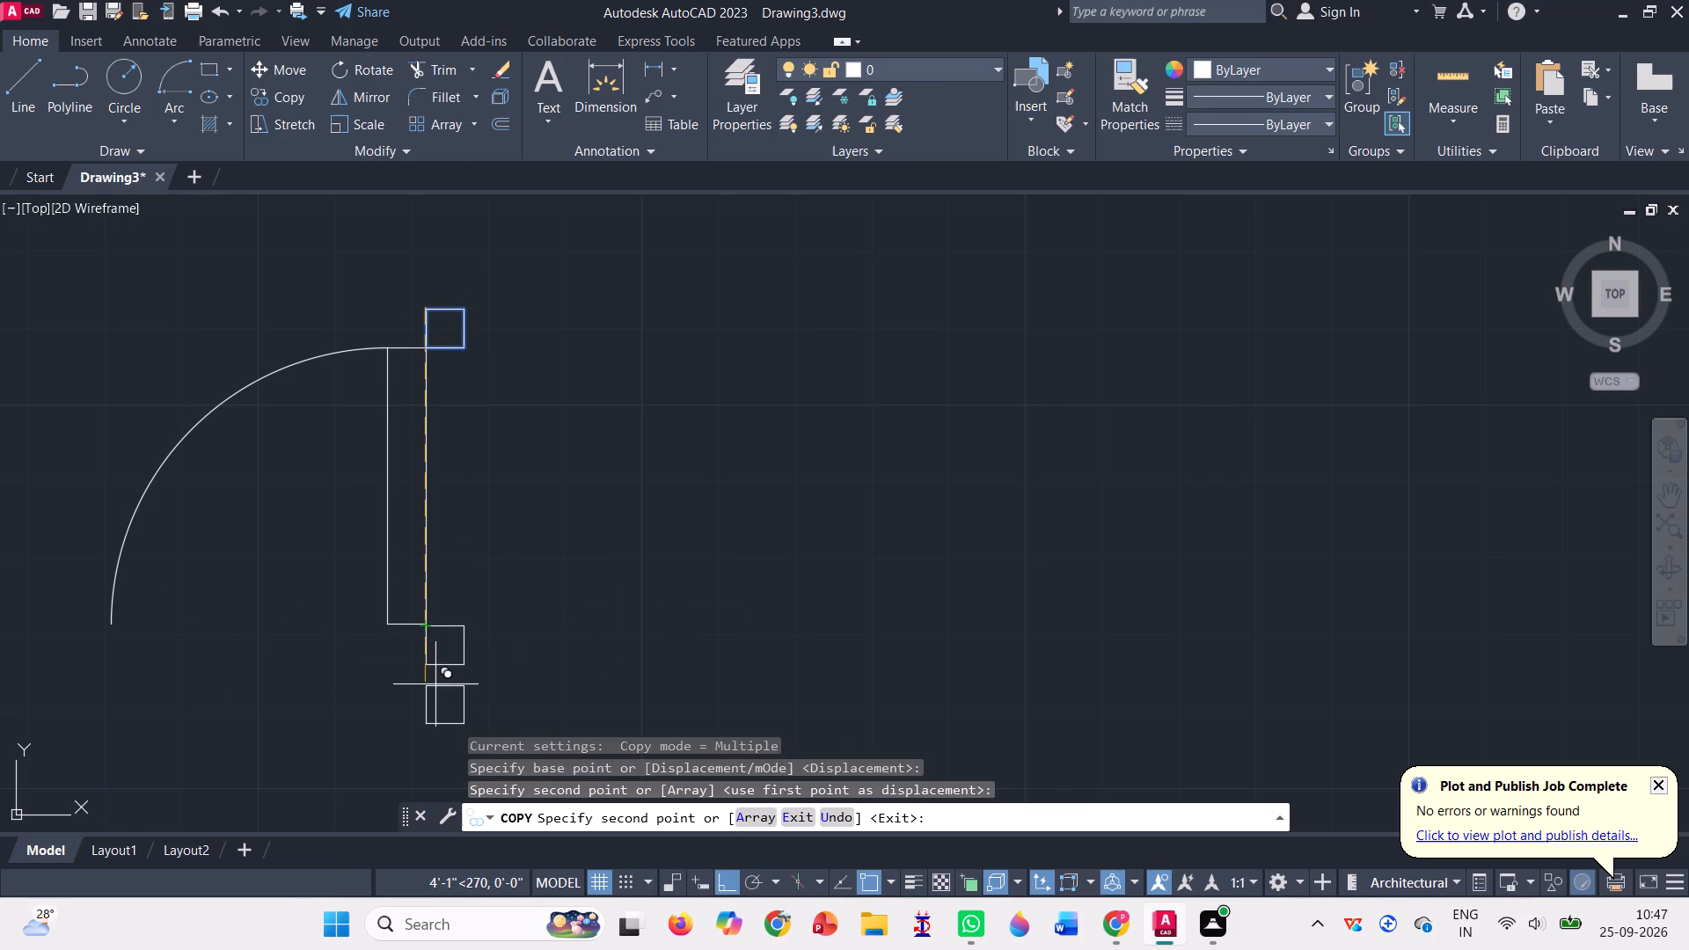
Turn off Ortho mode and end the Copy command without placing another square.
{"action": "left_click", "coordinate": [731, 867]}
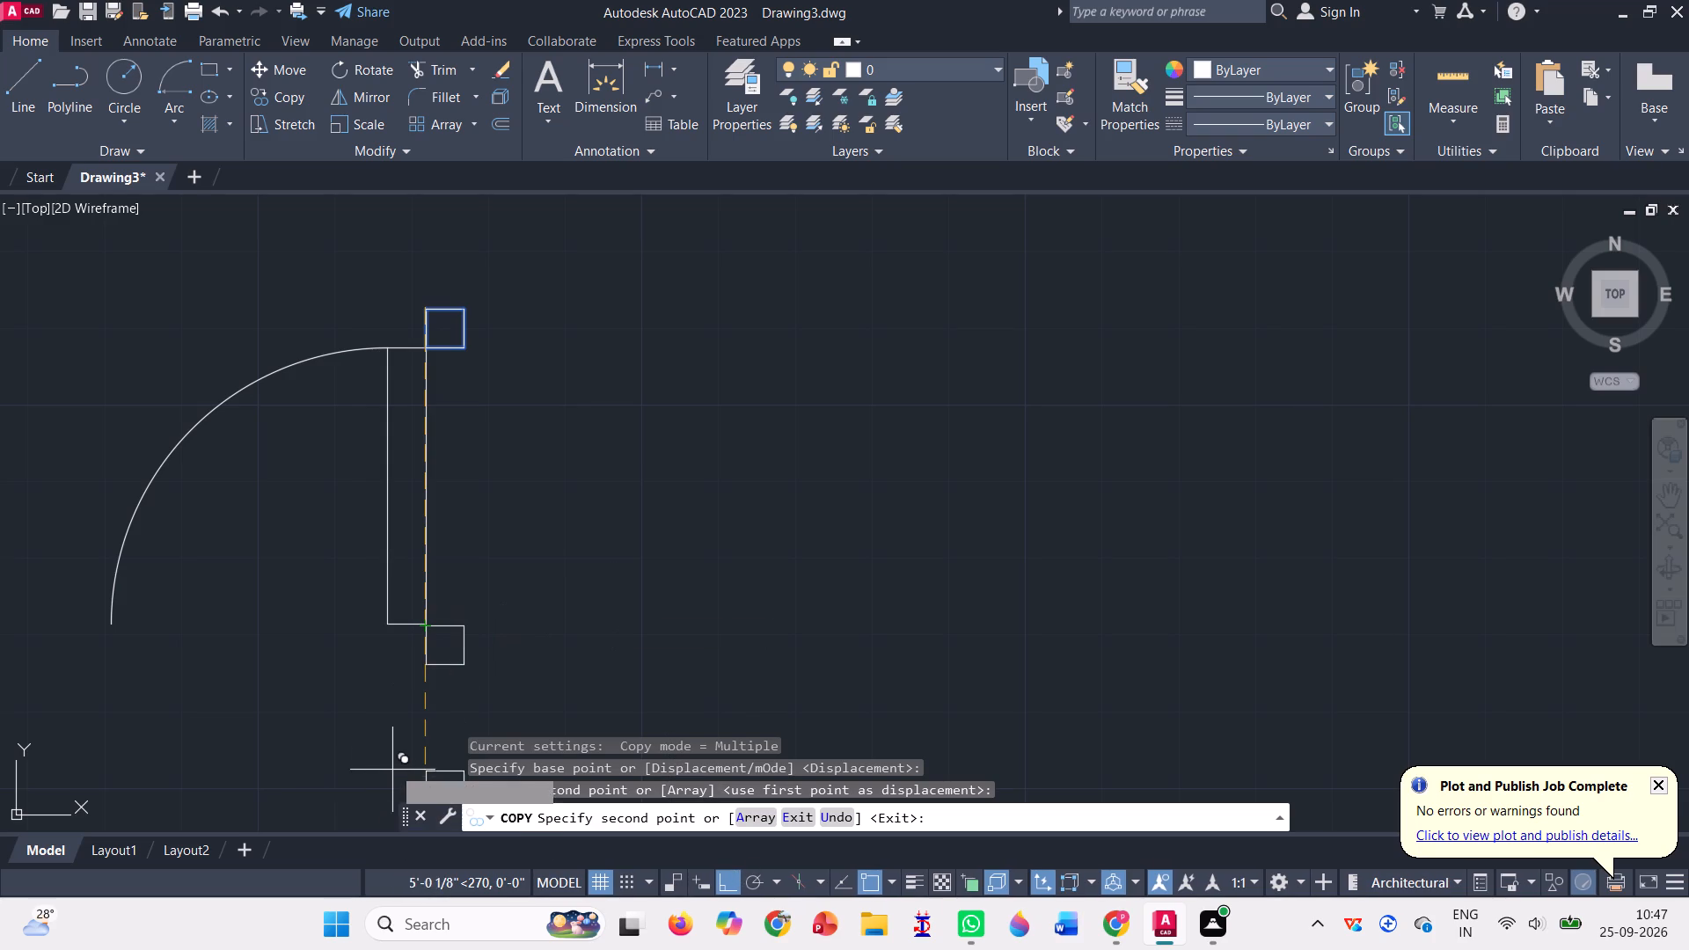
{"action": "left_click", "coordinate": [723, 881]}
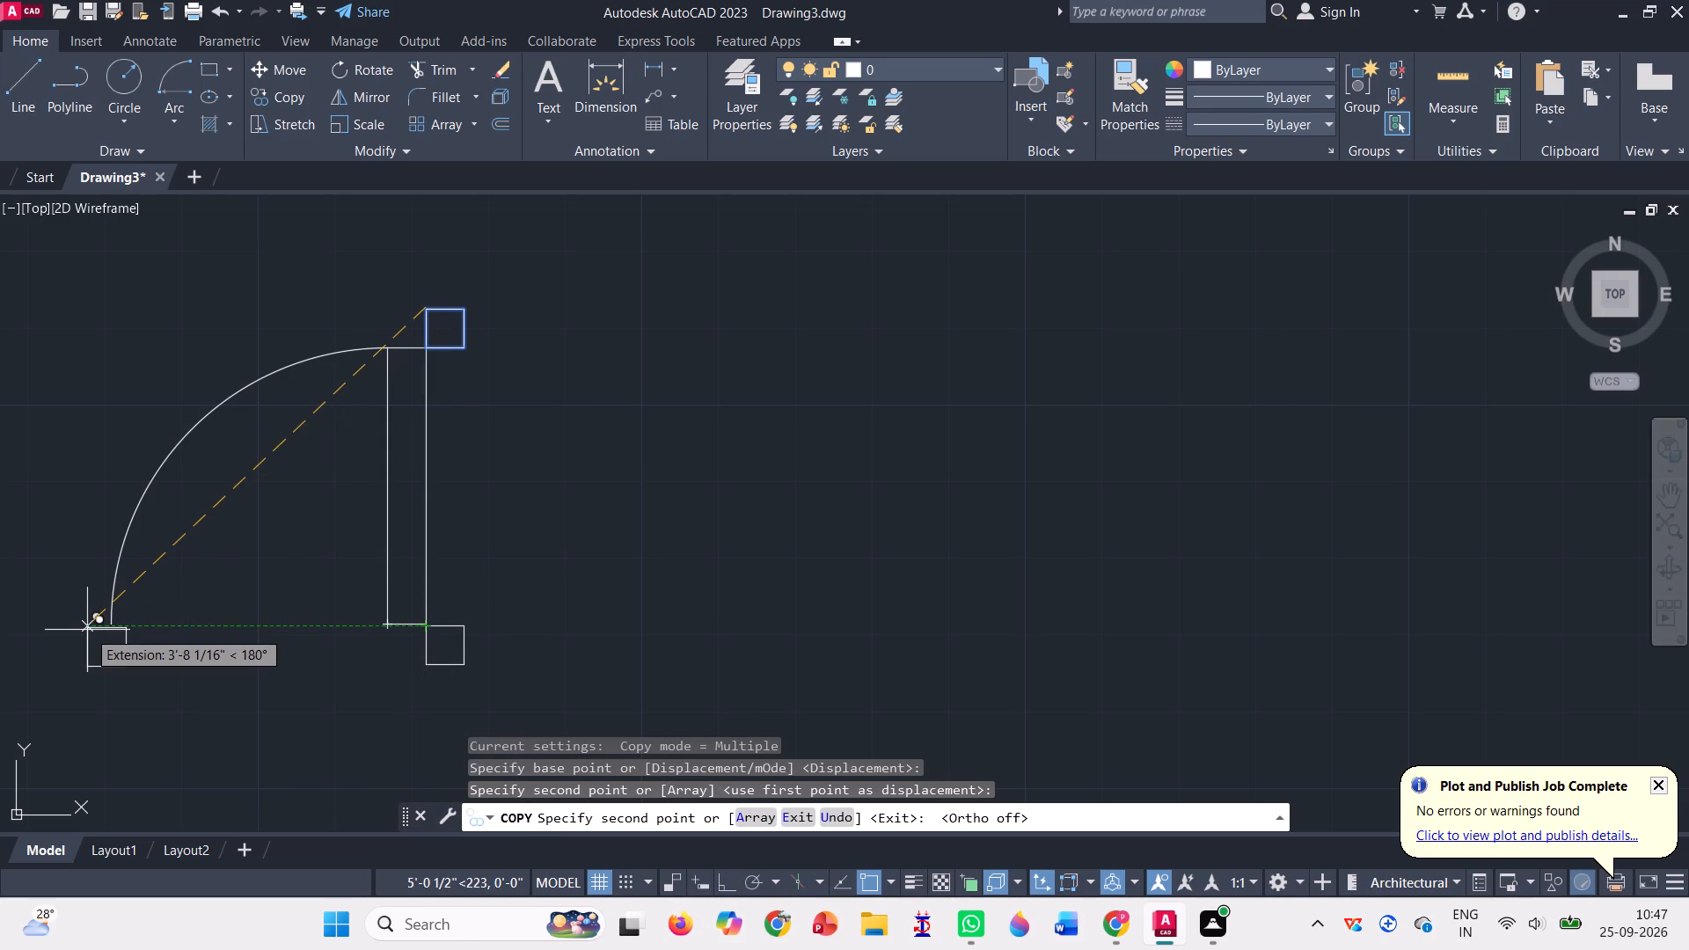
{"action": "scroll", "coordinate": [77, 625], "scroll_direction": "up", "scroll_amount": 3}
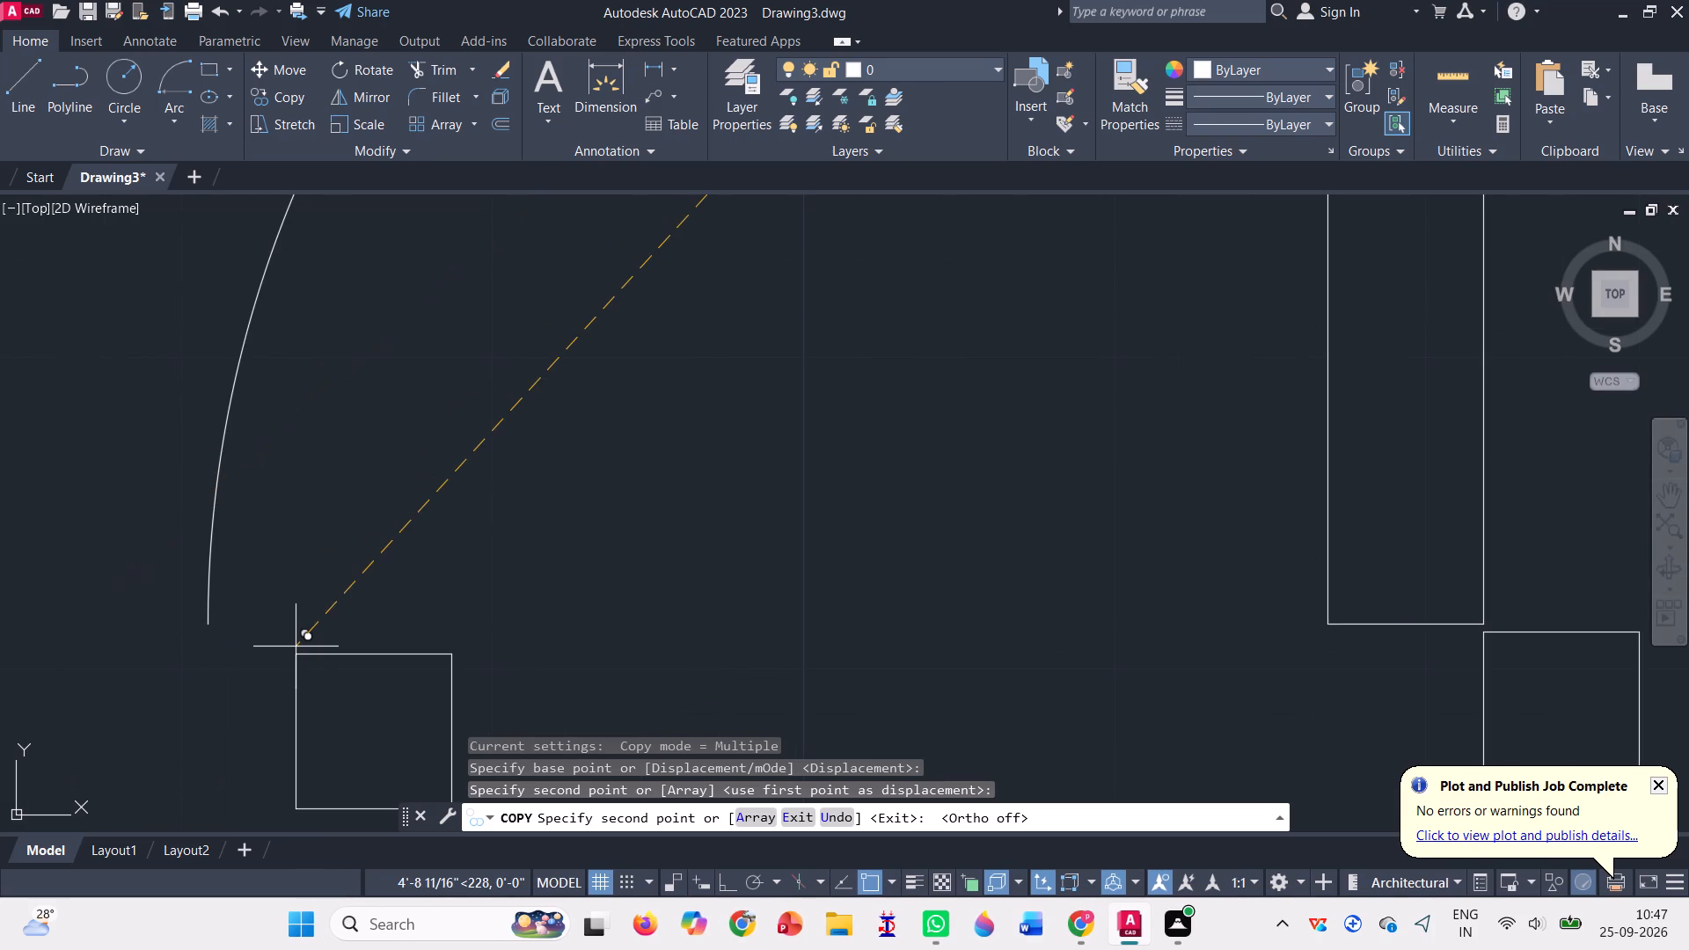
{"action": "key", "text": "Escape"}
{"action": "scroll", "coordinate": [296, 647], "scroll_direction": "down", "scroll_amount": 3}
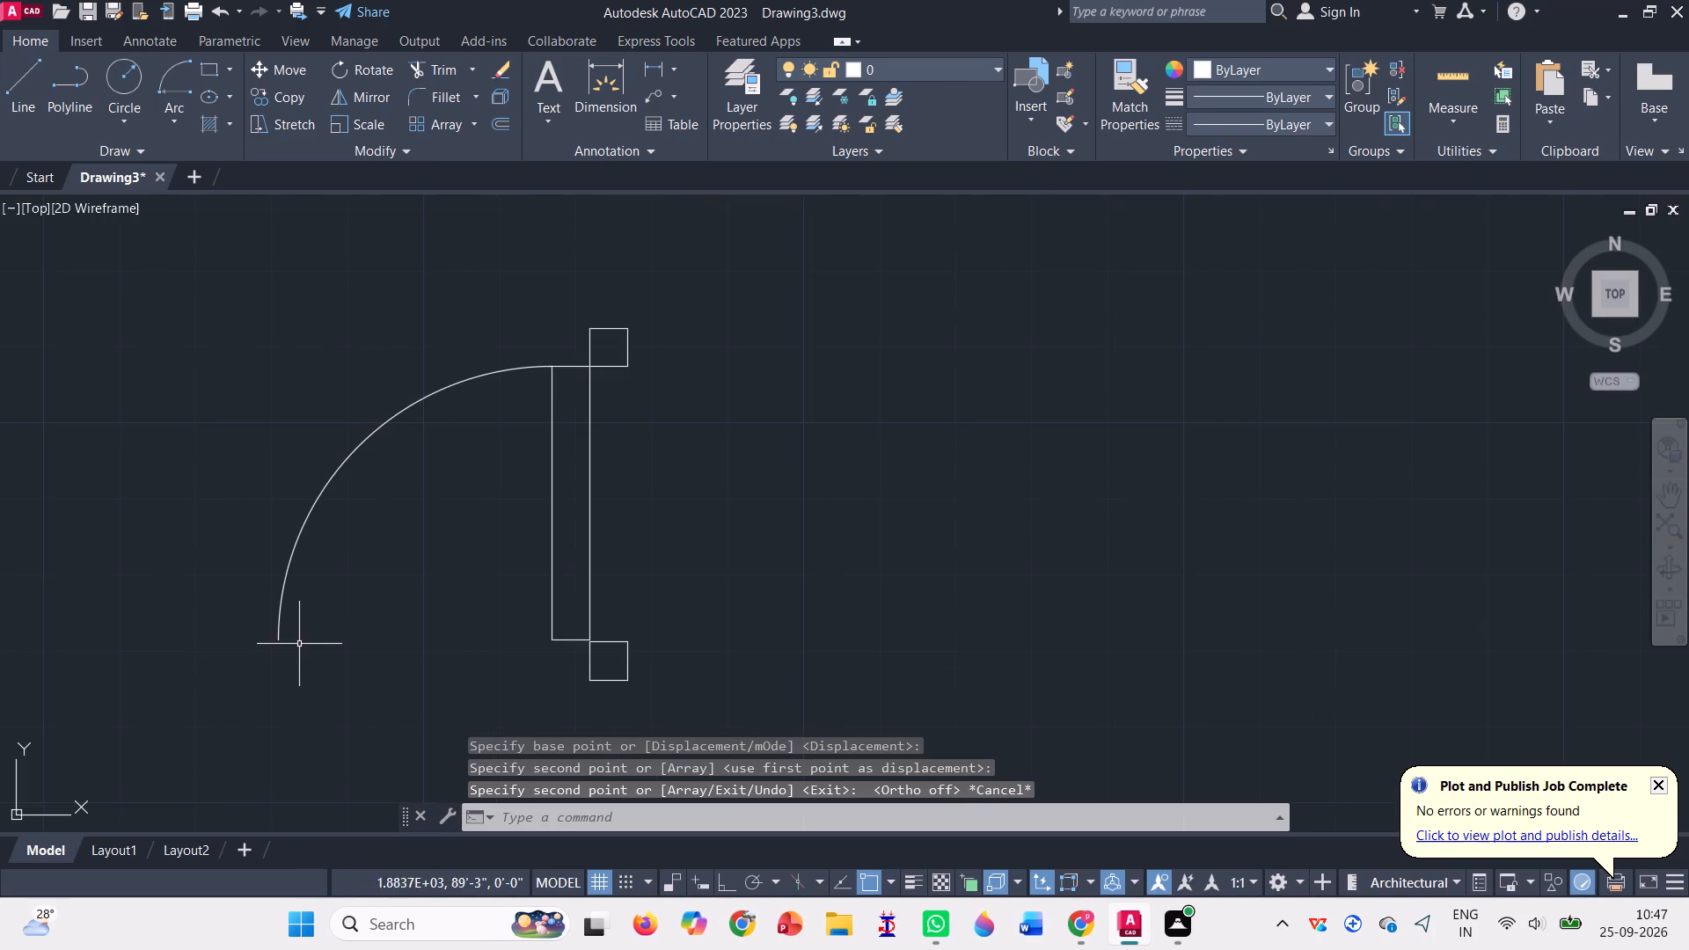
Move the small square at the door leaf's northeast corner so its own northeast corner meets the swing arc's west end.
{"action": "left_click", "coordinate": [260, 100]}
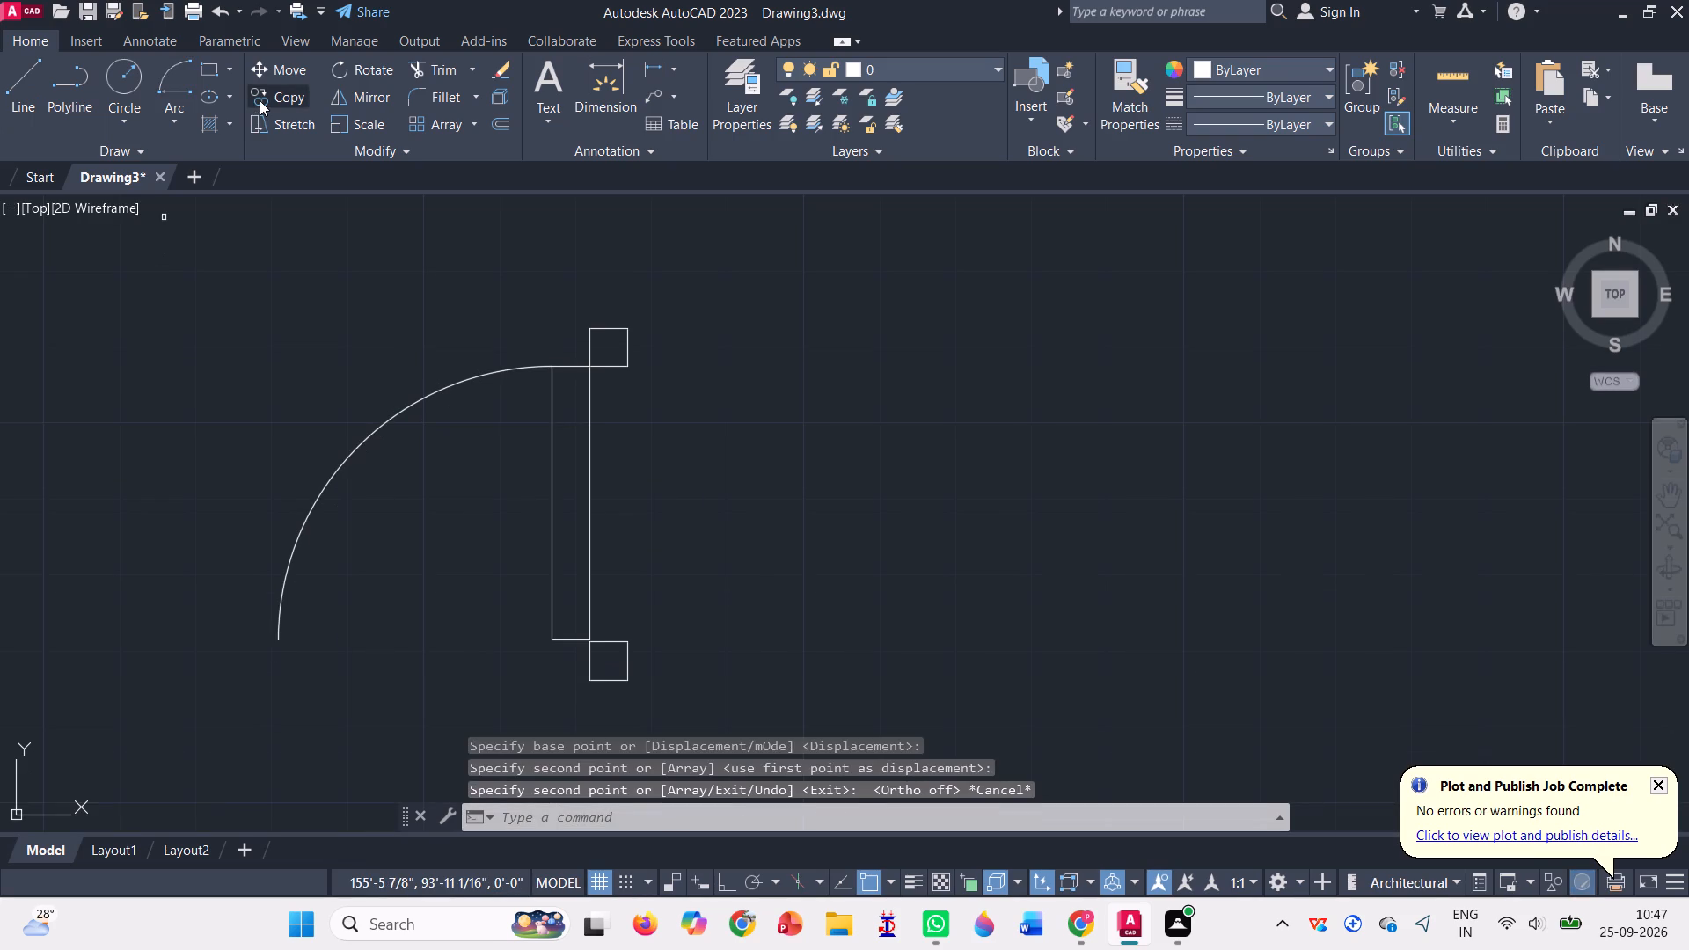
{"action": "left_click", "coordinate": [283, 70]}
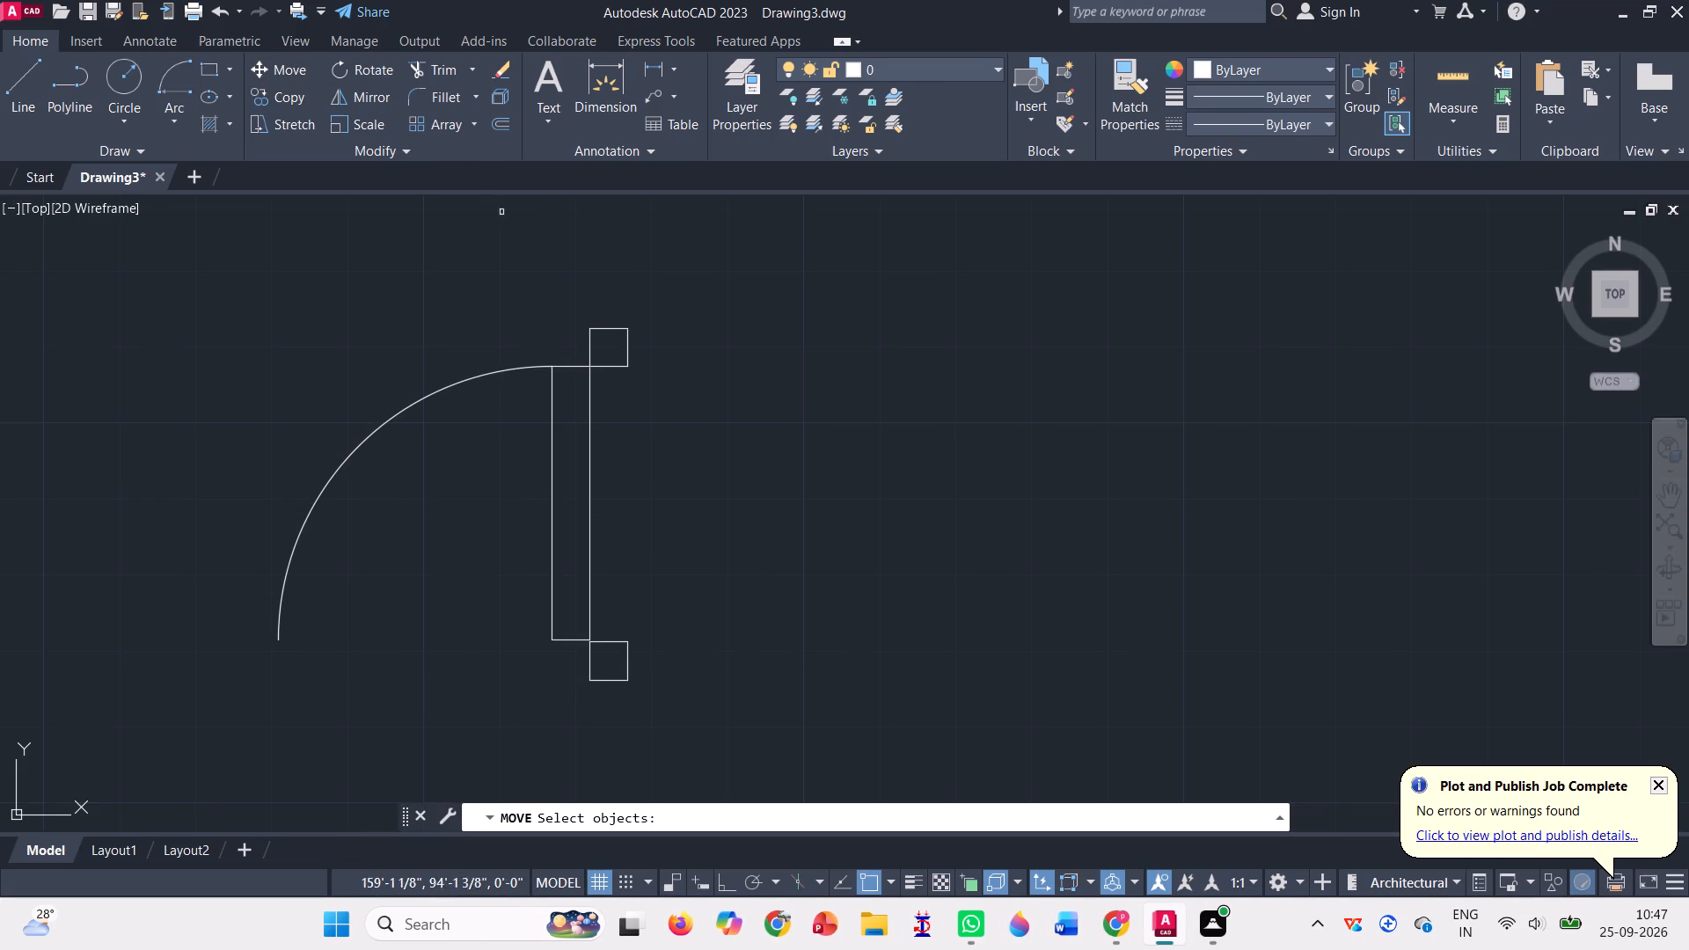
{"action": "scroll", "coordinate": [647, 427], "scroll_direction": "up", "scroll_amount": 1}
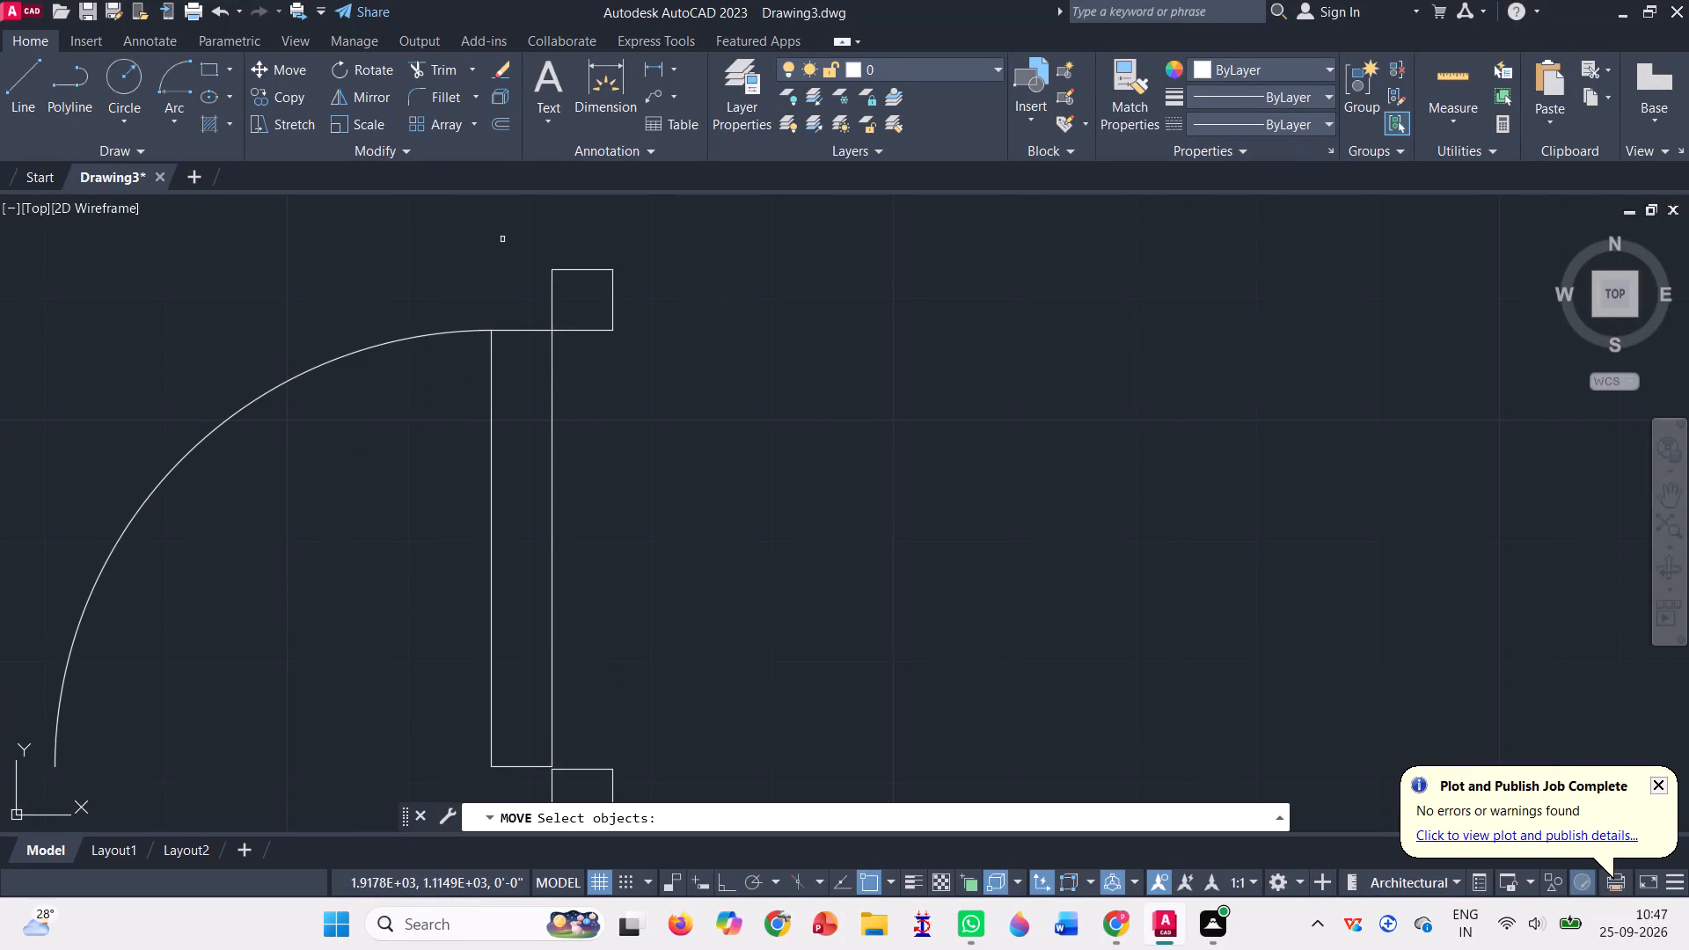
{"action": "left_click_drag", "start_coordinate": [507, 260], "coordinate": [545, 259]}
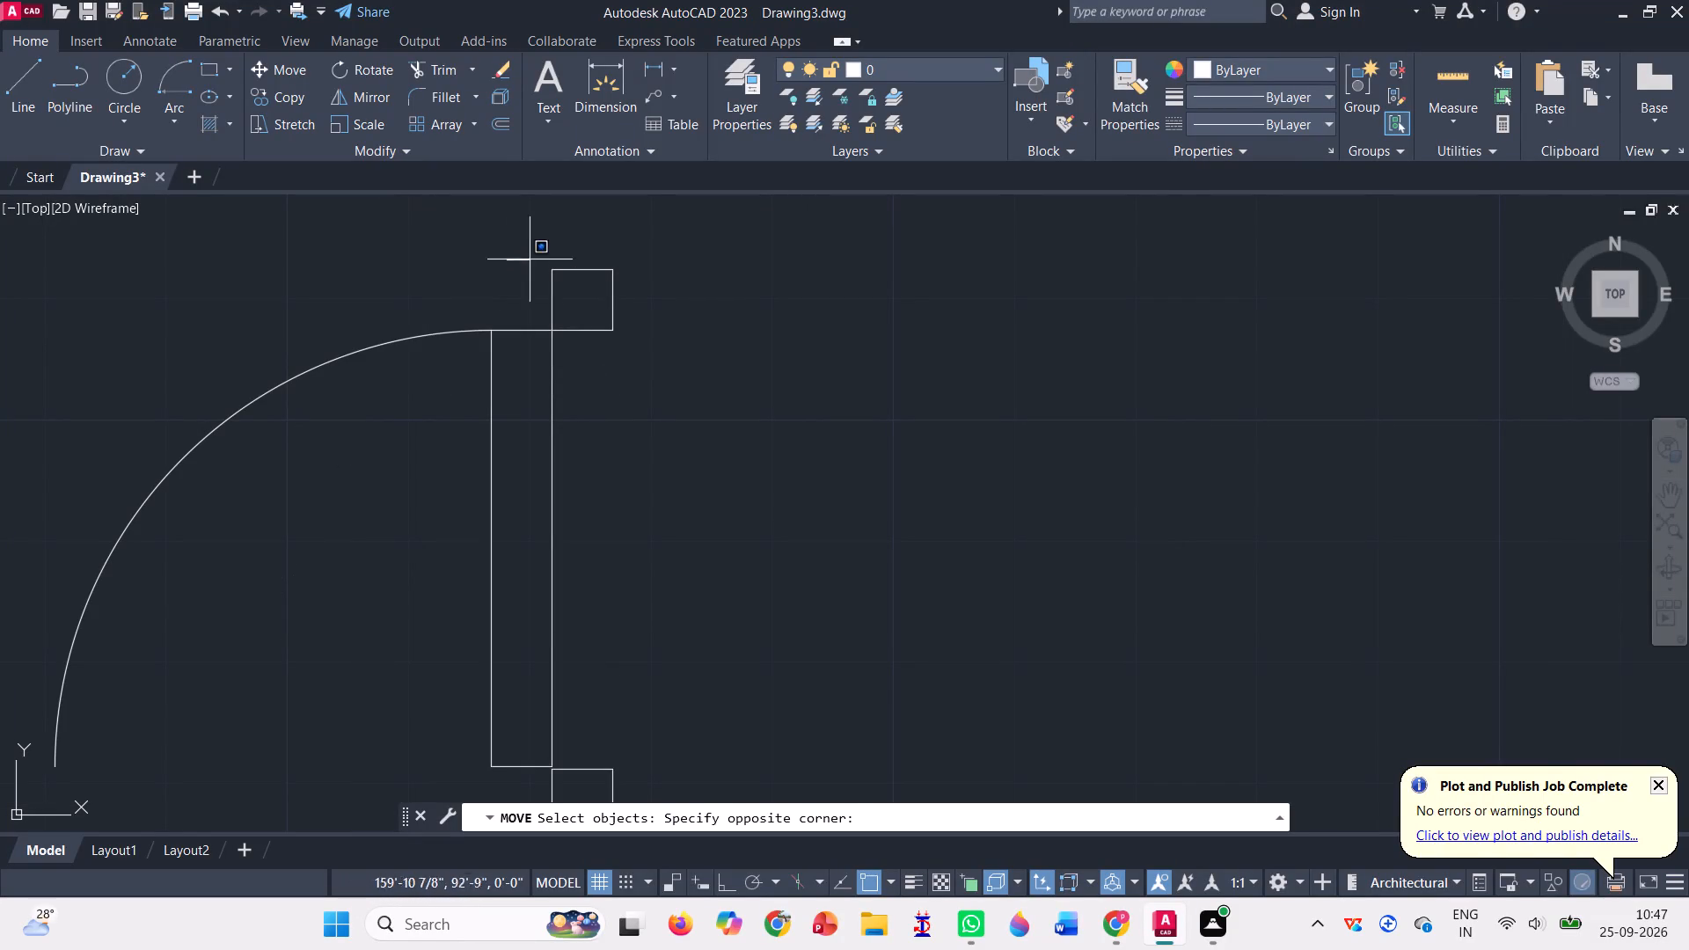
{"action": "left_click_drag", "start_coordinate": [545, 259], "coordinate": [588, 412]}
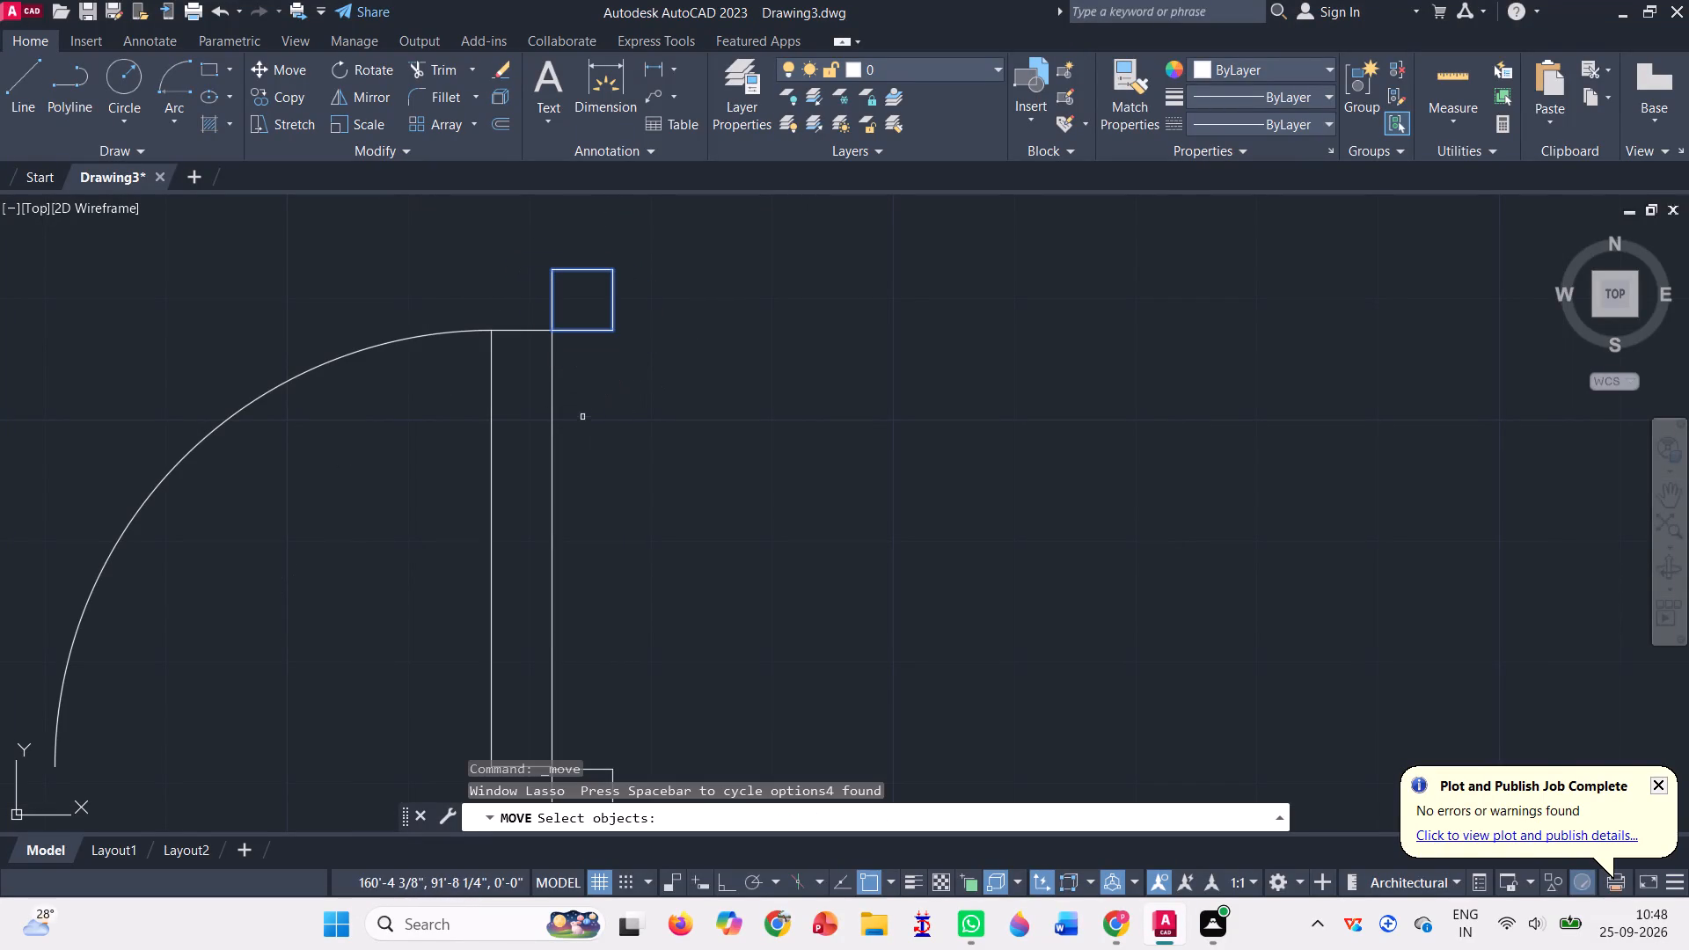
{"action": "key", "text": "Return"}
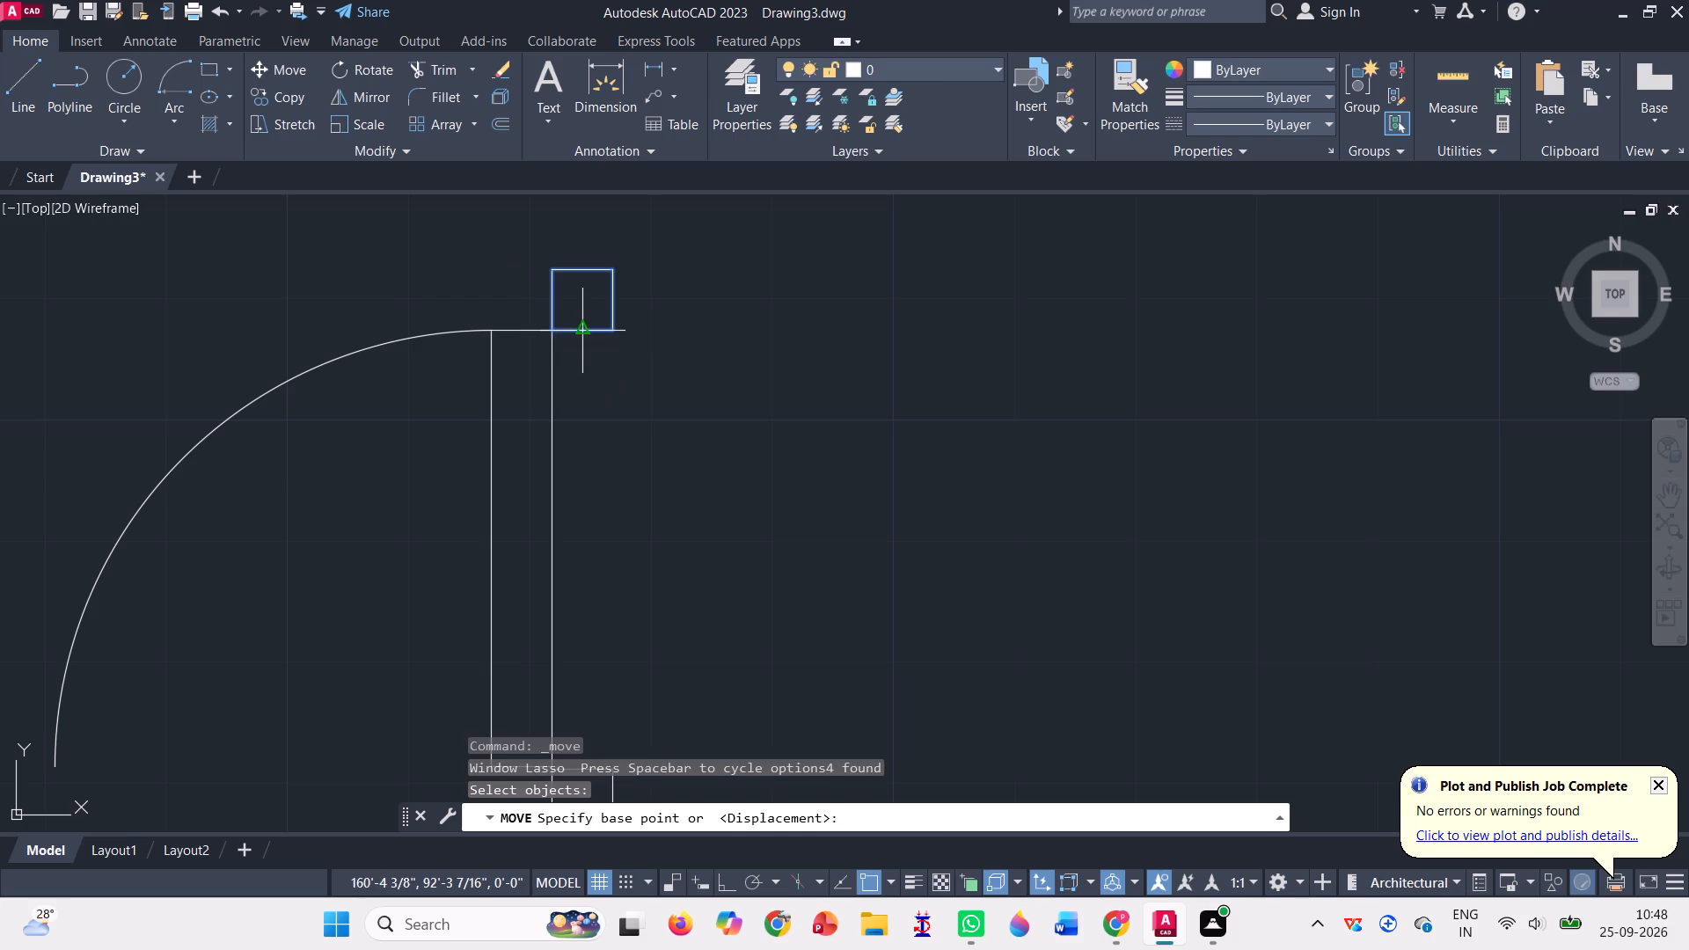
{"action": "left_click", "coordinate": [617, 274]}
{"action": "scroll", "coordinate": [807, 341], "scroll_direction": "down", "scroll_amount": 1}
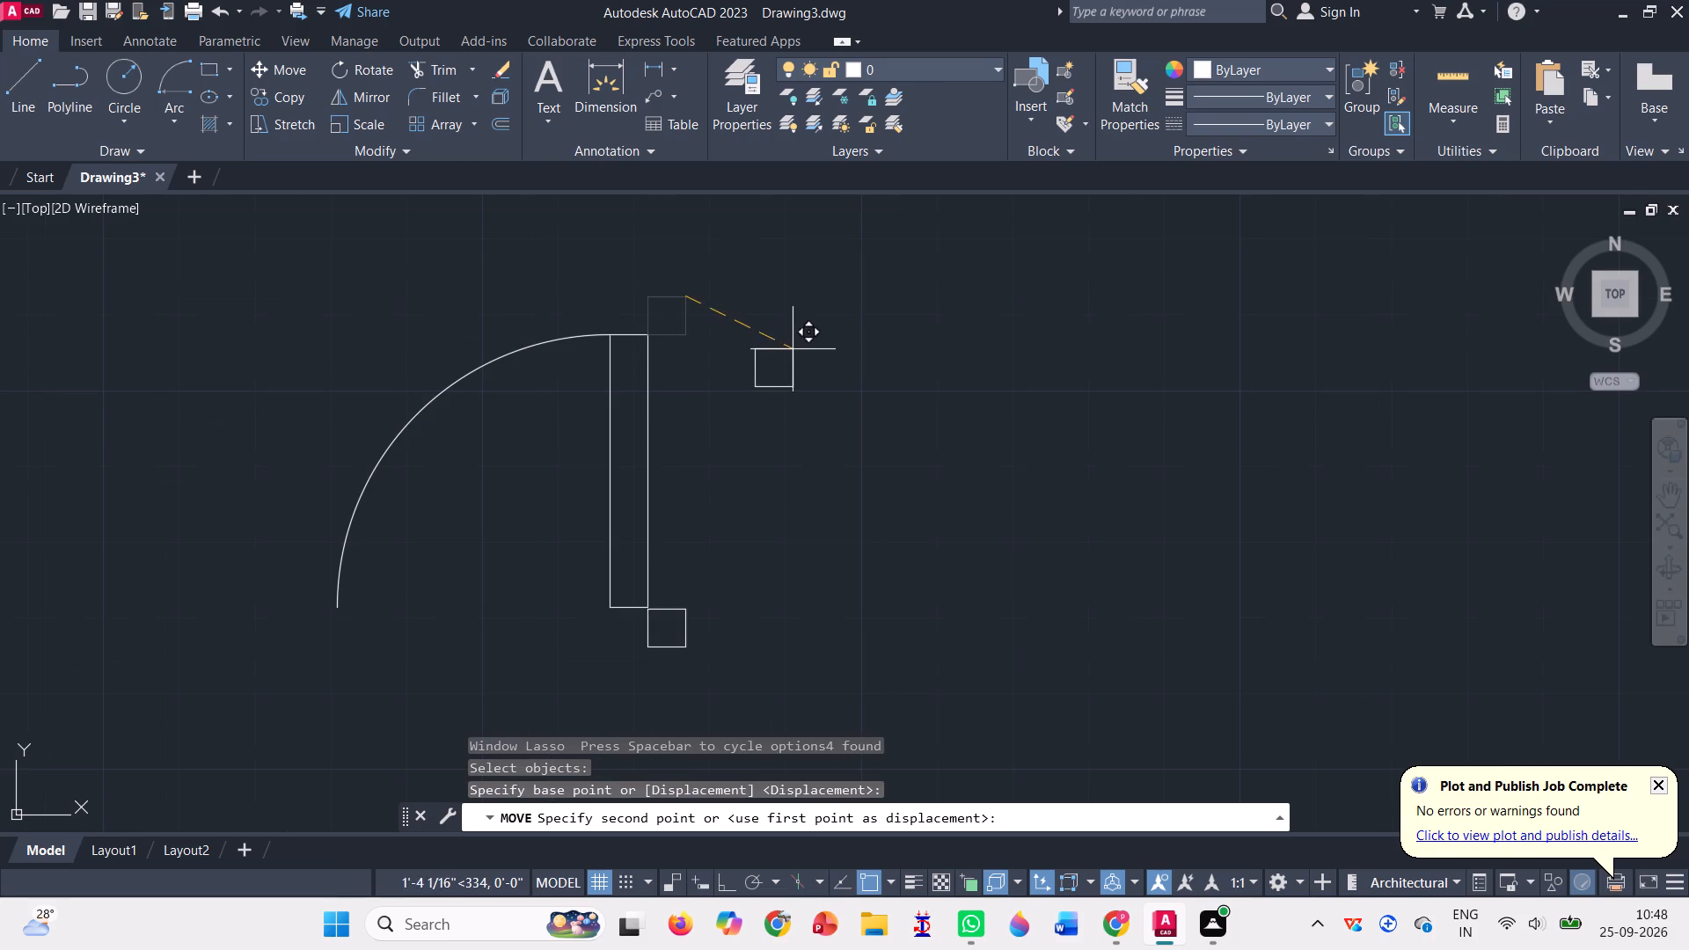
{"action": "scroll", "coordinate": [287, 632], "scroll_direction": "up", "scroll_amount": 2}
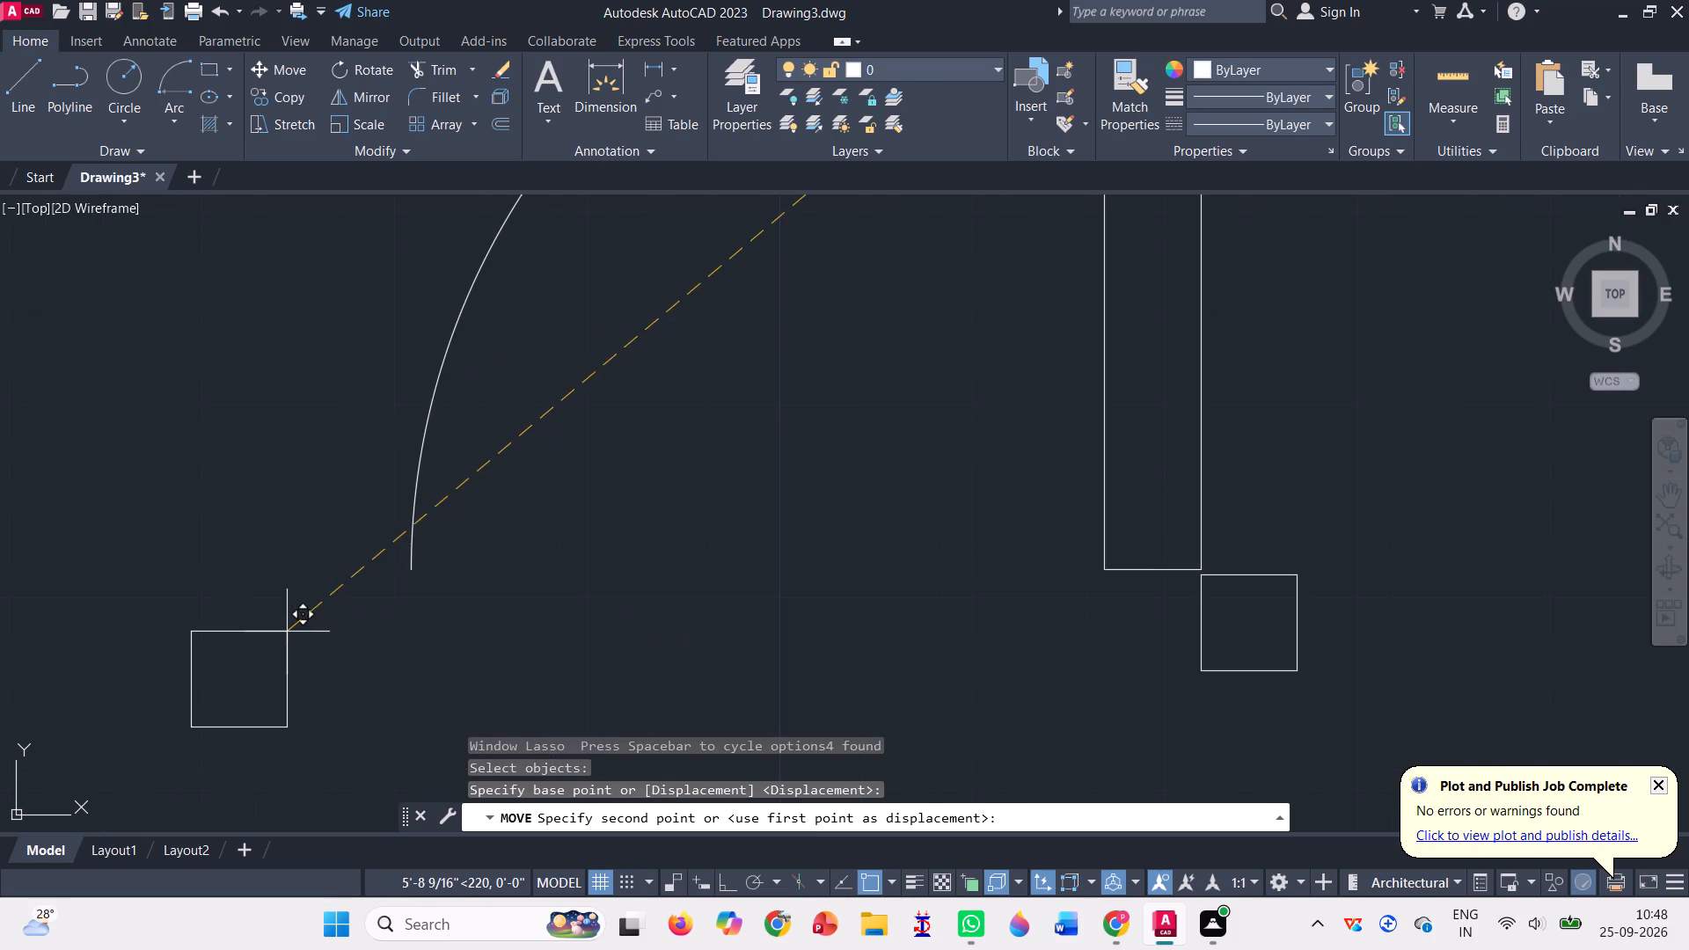
{"action": "left_click", "coordinate": [408, 569]}
{"action": "scroll", "coordinate": [515, 624], "scroll_direction": "down", "scroll_amount": 2}
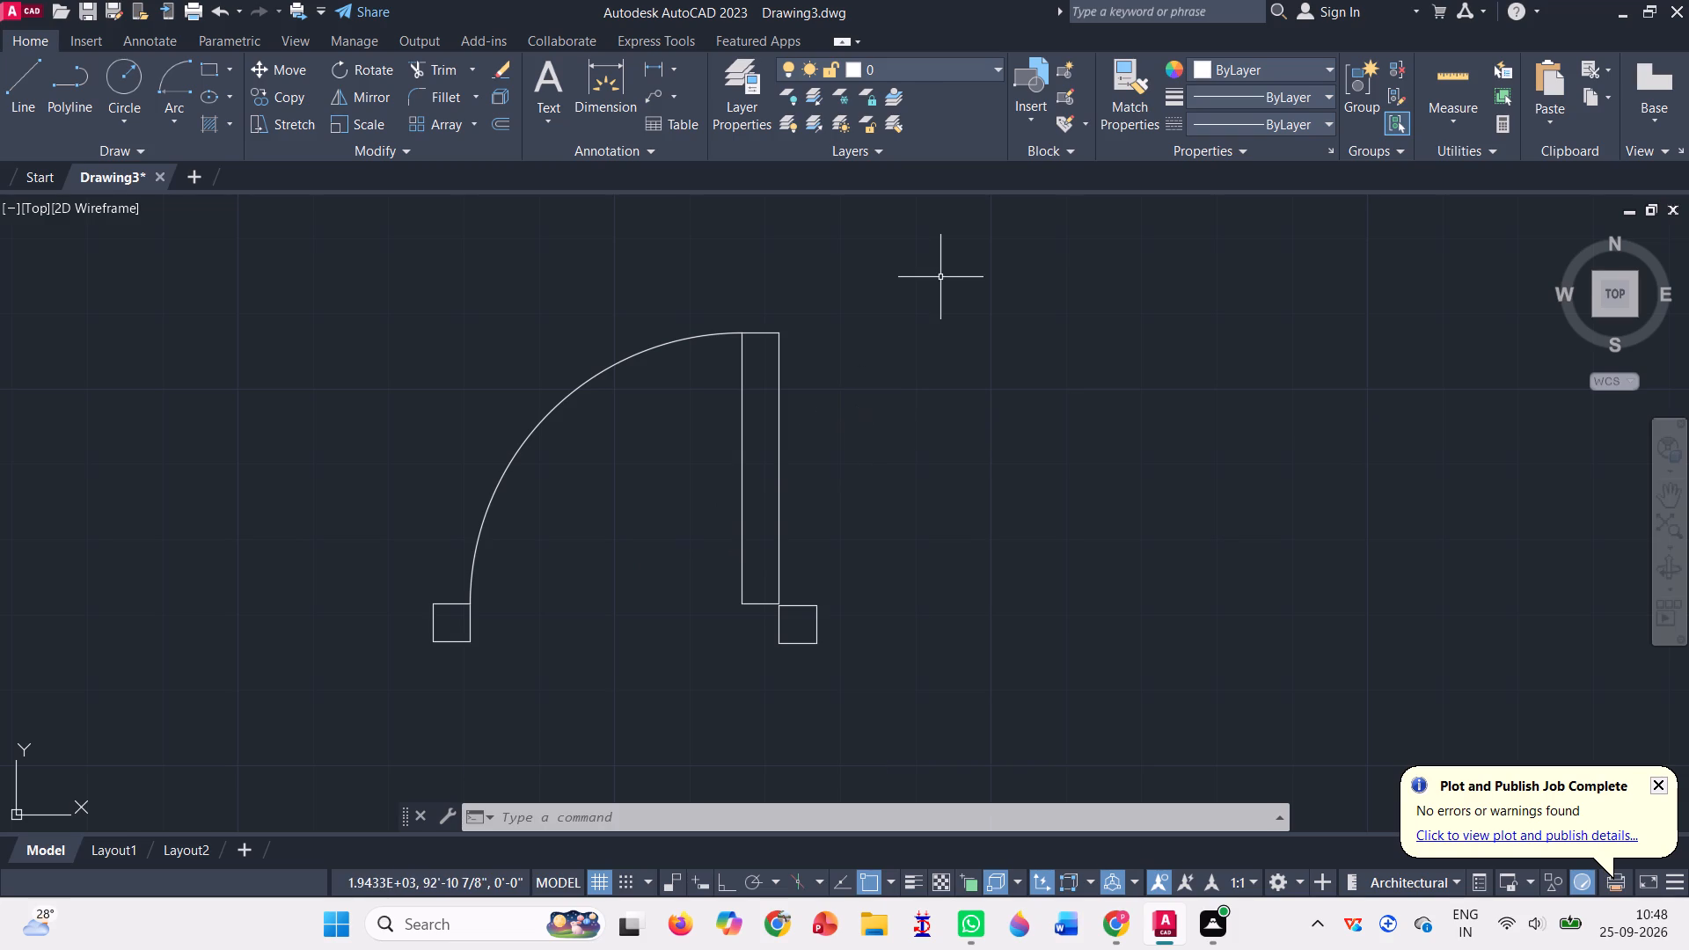
Rotate the whole door symbol a quarter turn clockwise about the southeast corner of its east jamb.
{"action": "scroll", "coordinate": [662, 521], "scroll_direction": "down", "scroll_amount": 1}
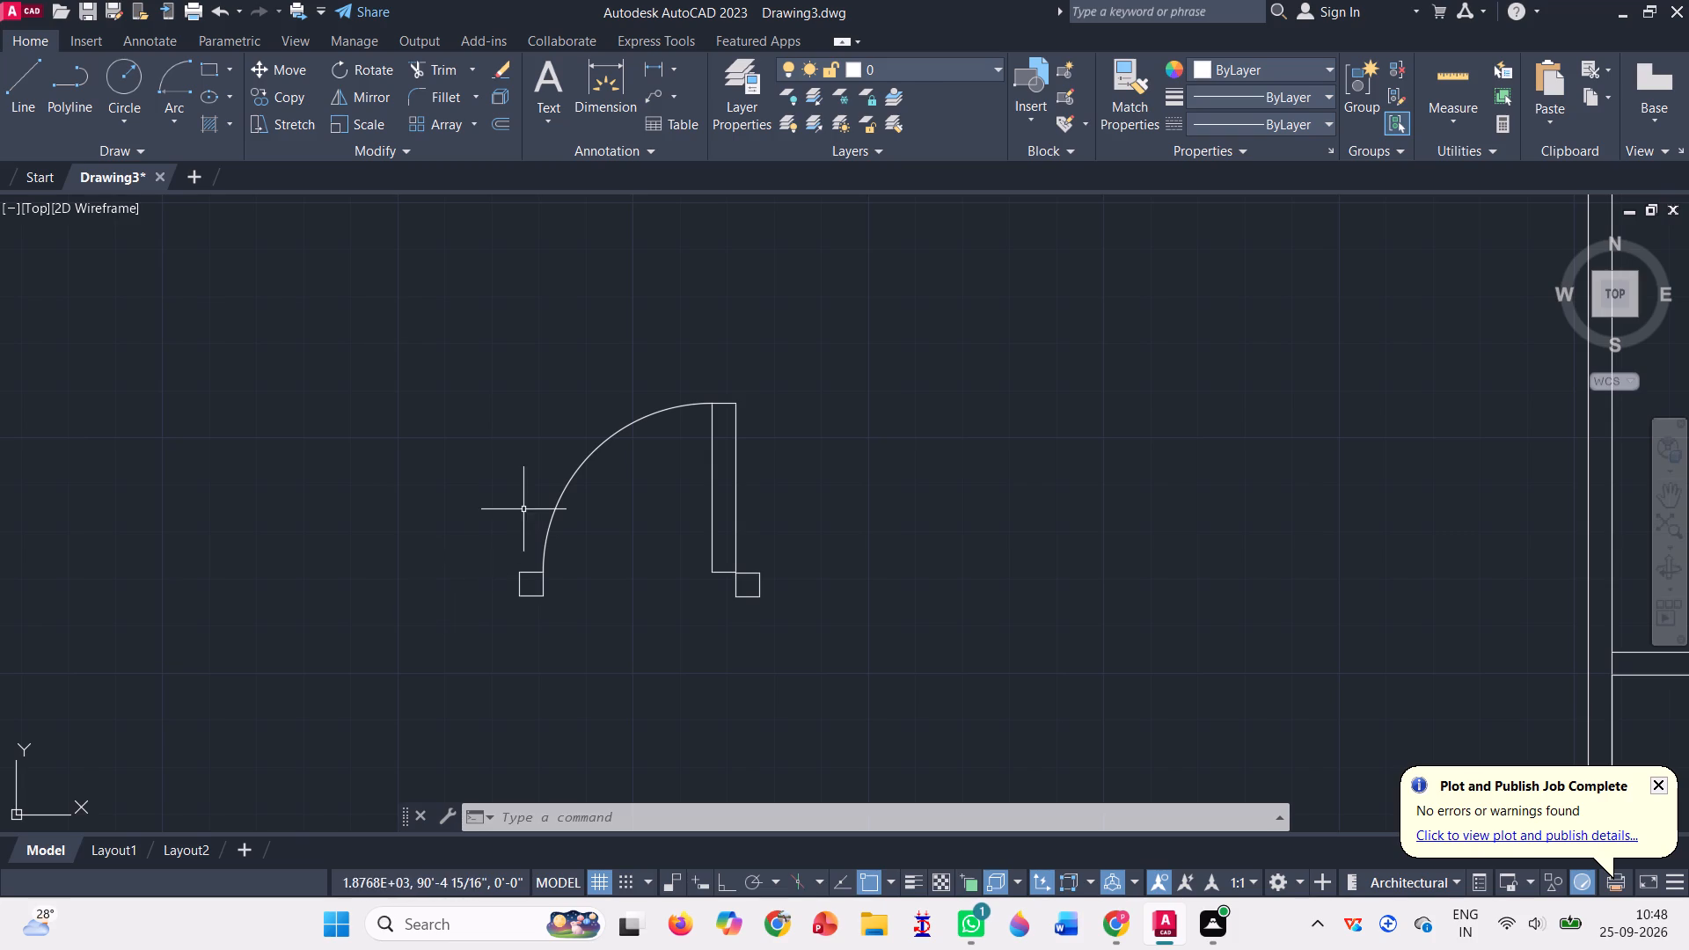
{"action": "left_click", "coordinate": [361, 72]}
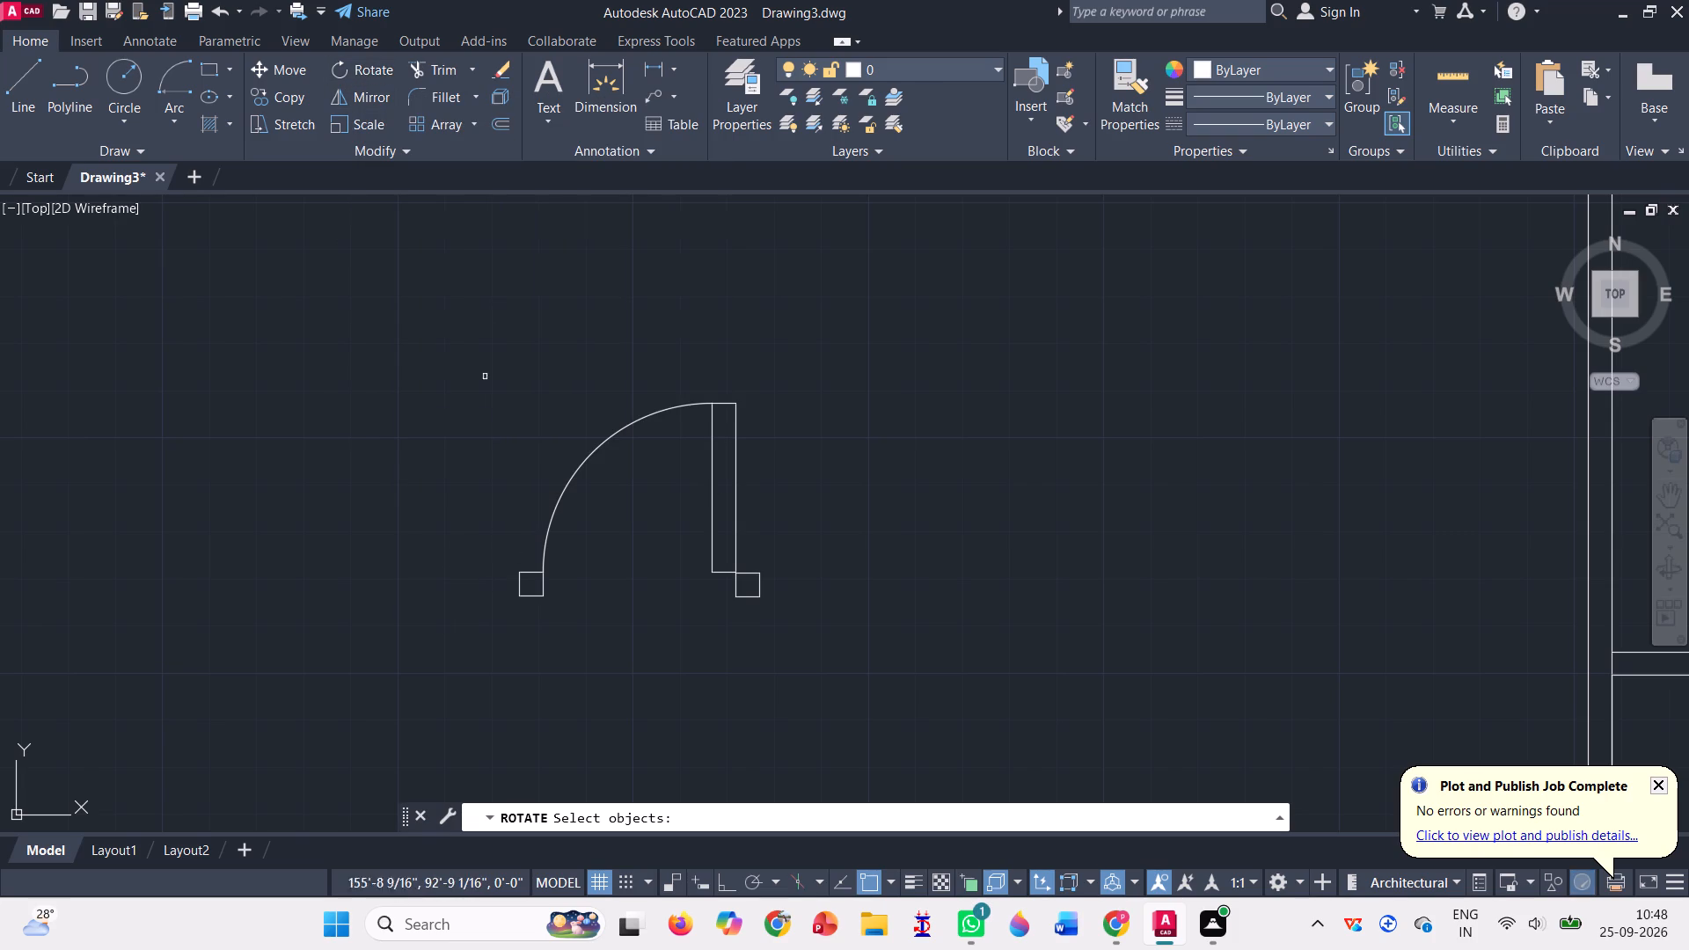
{"action": "left_click_drag", "start_coordinate": [464, 384], "coordinate": [647, 698]}
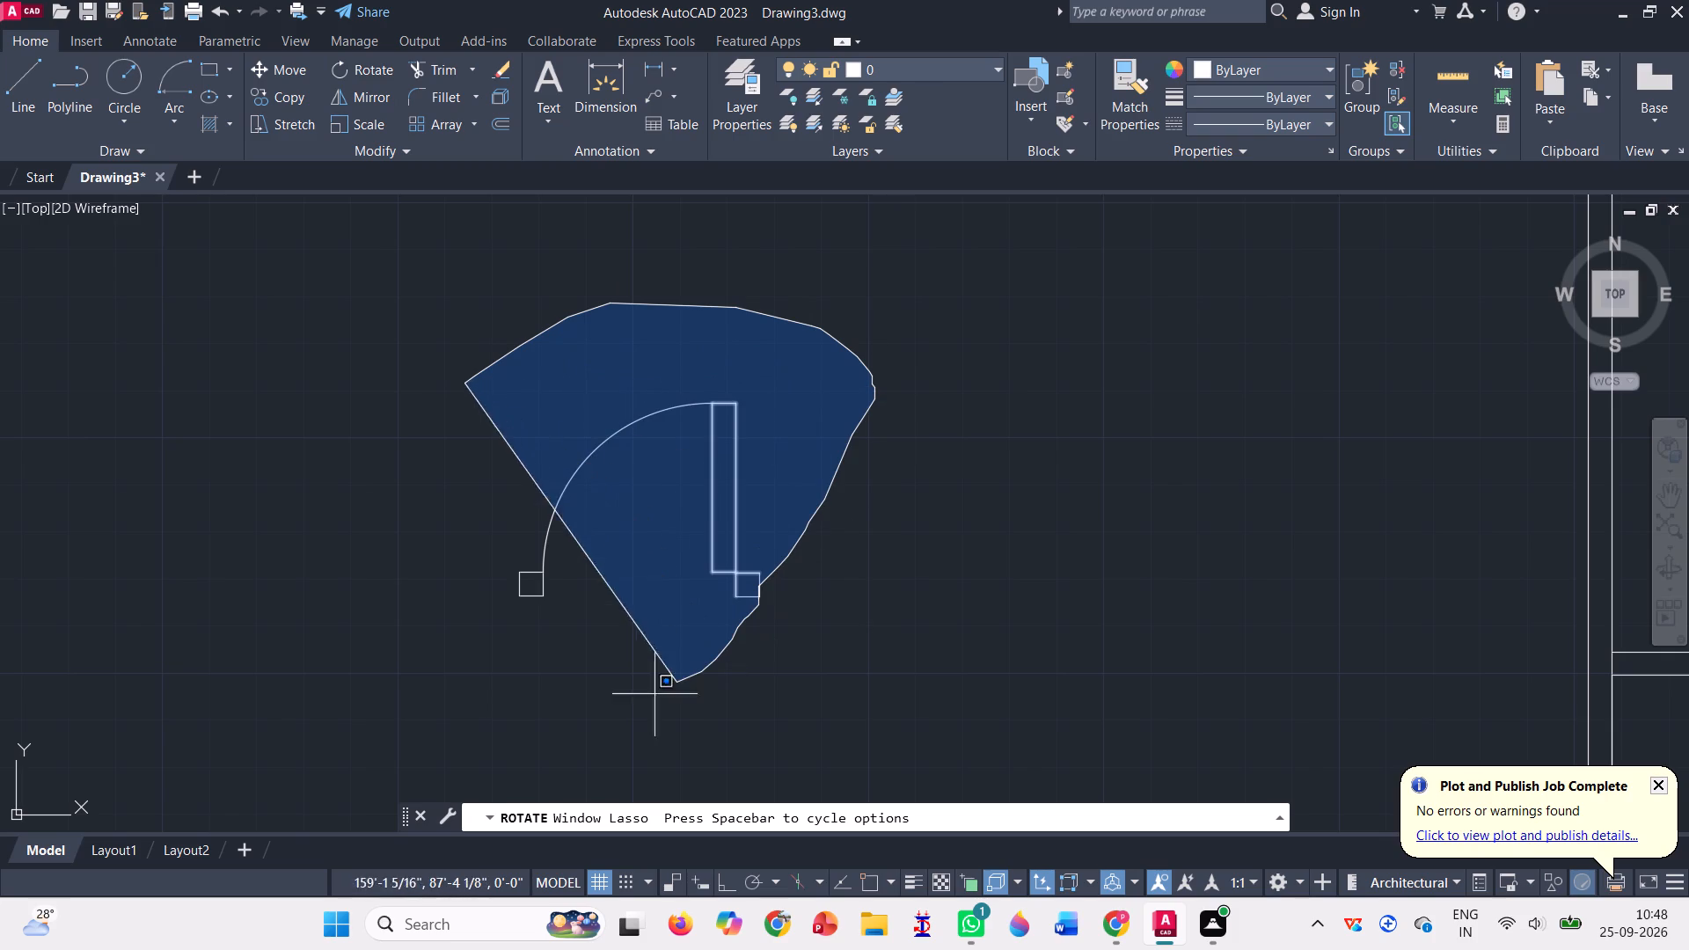
{"action": "left_click_drag", "start_coordinate": [647, 698], "coordinate": [482, 696]}
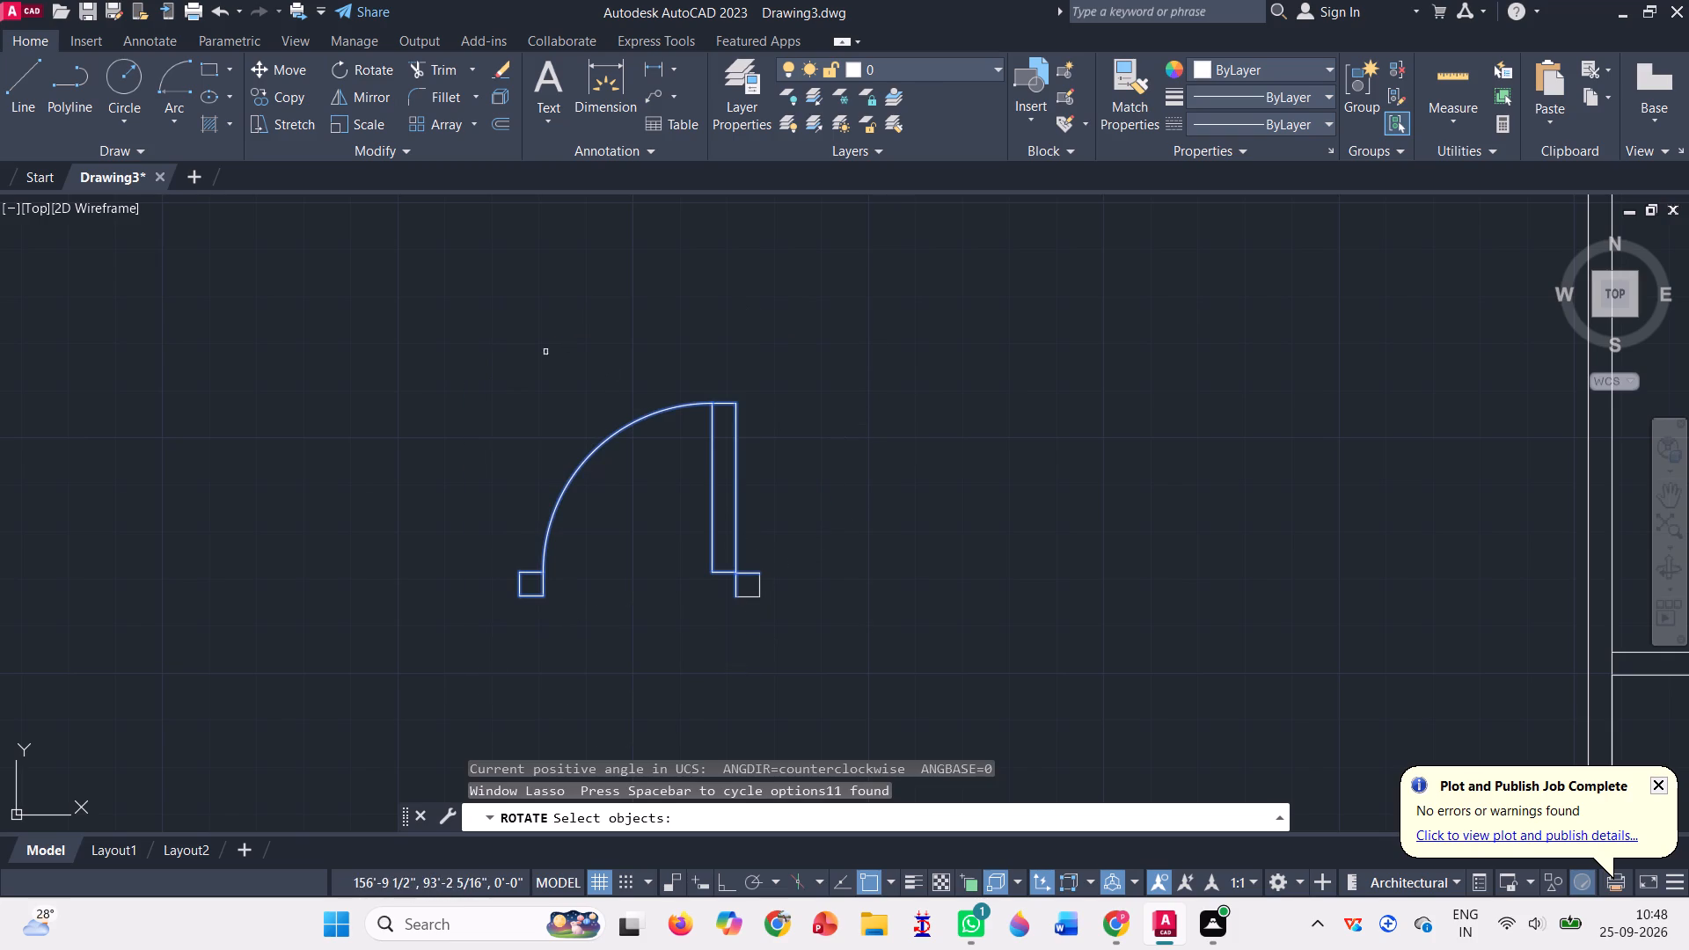
{"action": "left_click_drag", "start_coordinate": [503, 351], "coordinate": [930, 404]}
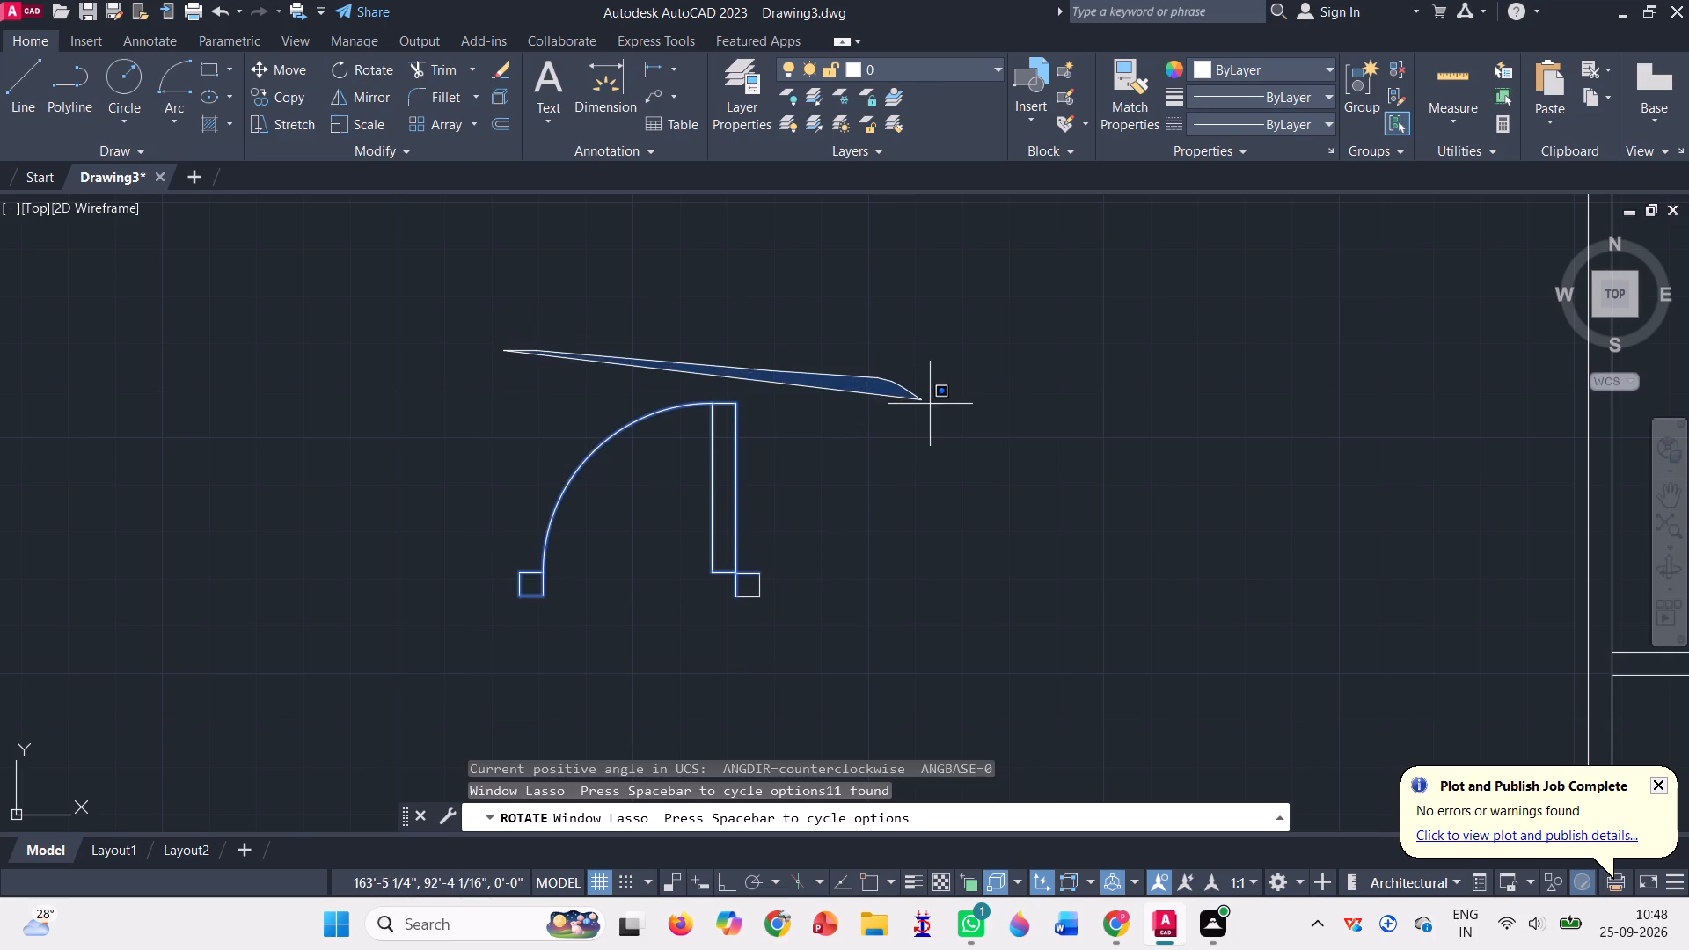
{"action": "left_click_drag", "start_coordinate": [930, 404], "coordinate": [469, 654]}
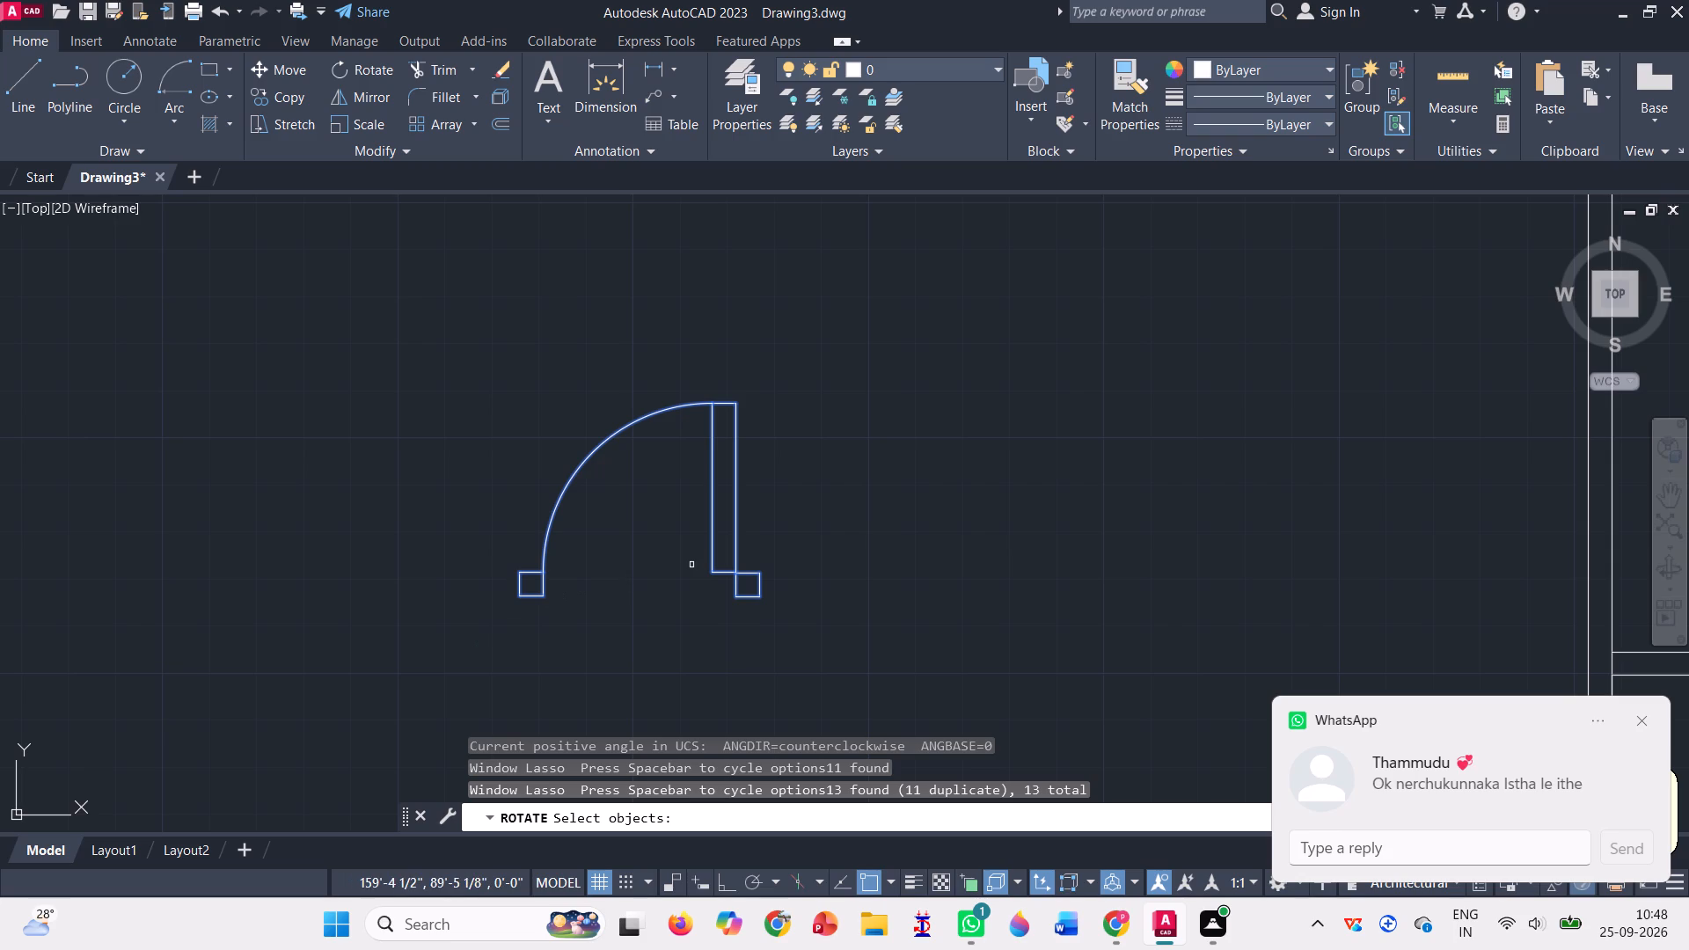
{"action": "key", "text": "Return"}
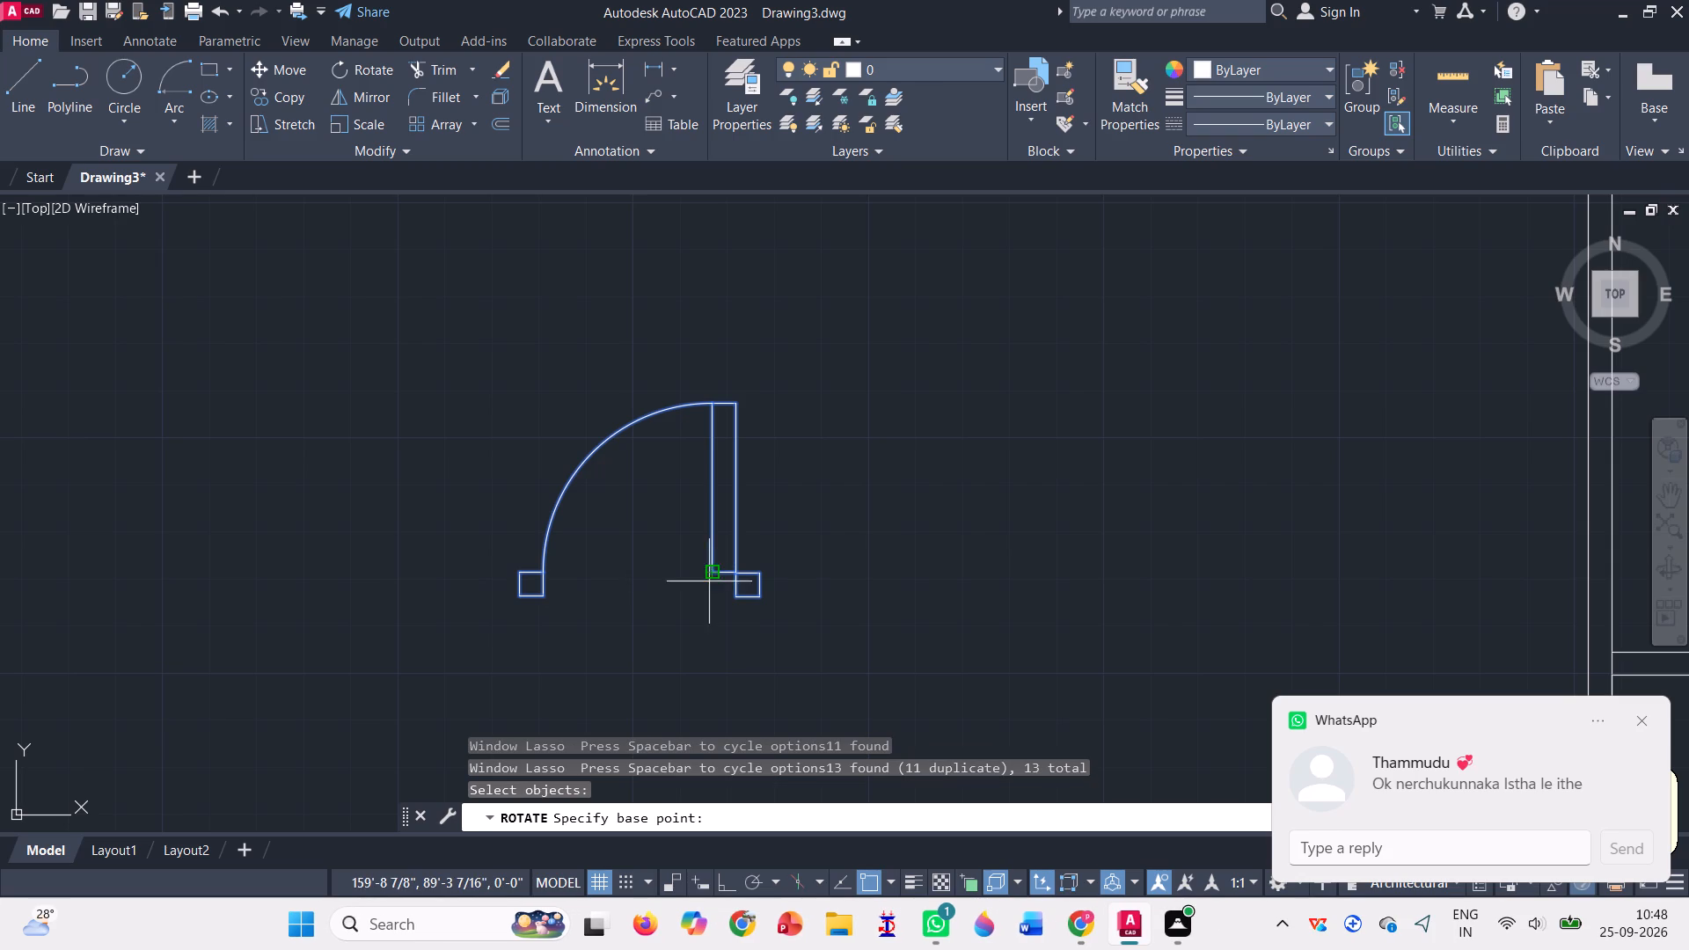
{"action": "scroll", "coordinate": [707, 554], "scroll_direction": "down", "scroll_amount": 2}
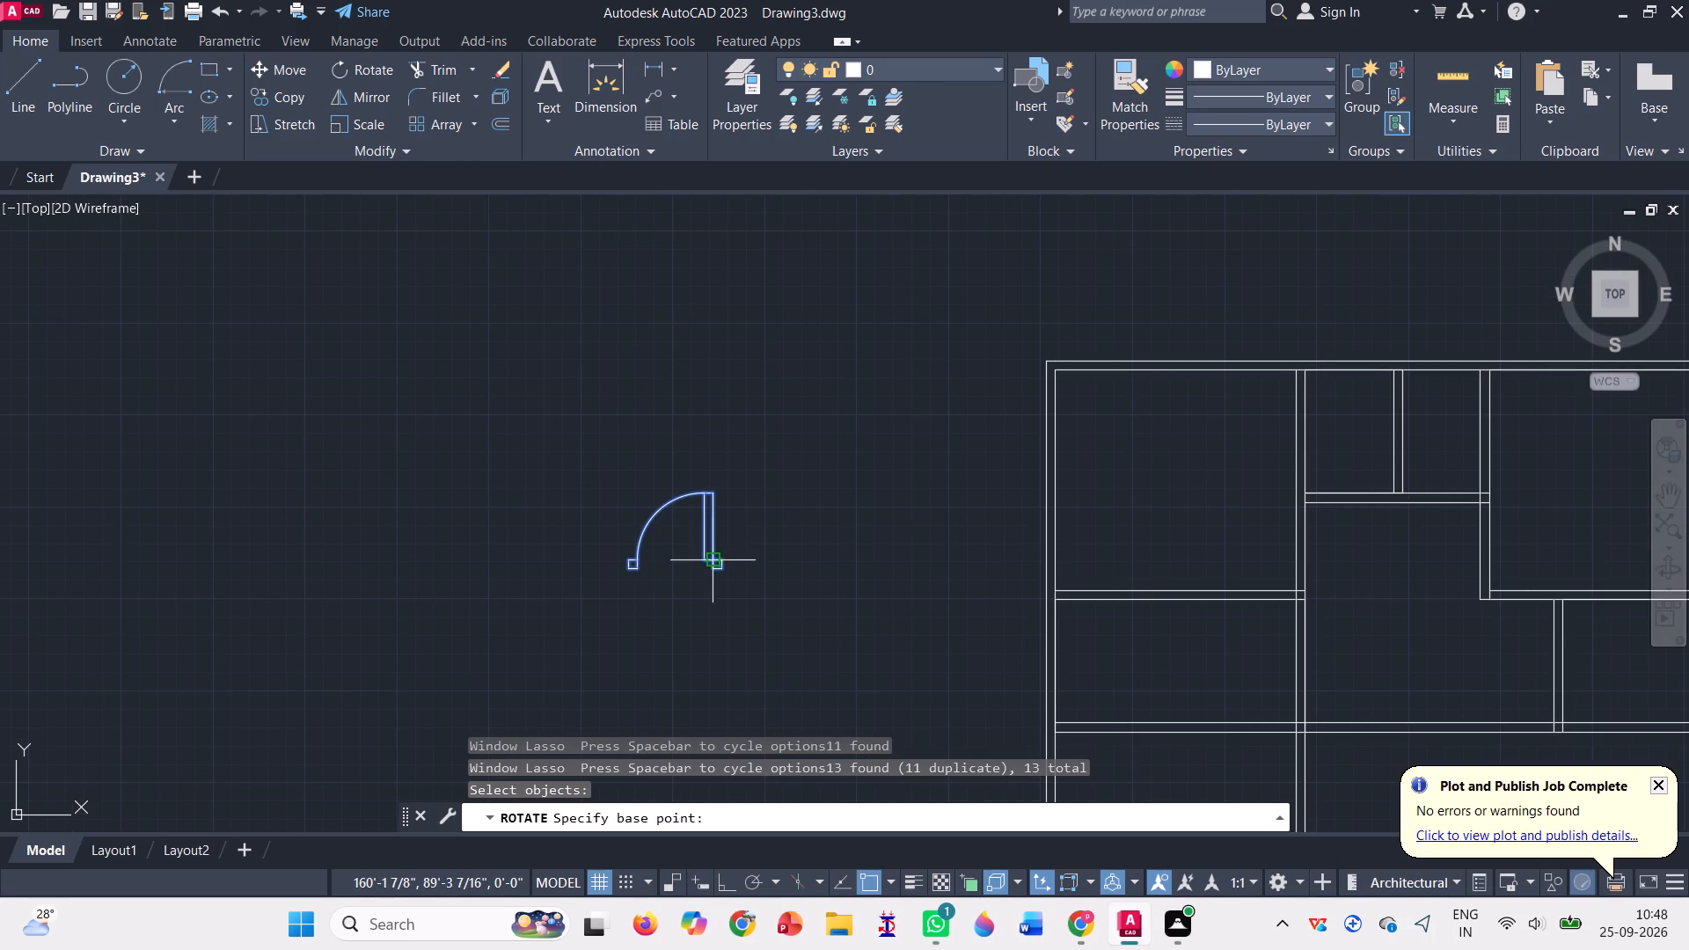
{"action": "scroll", "coordinate": [717, 568], "scroll_direction": "up", "scroll_amount": 1}
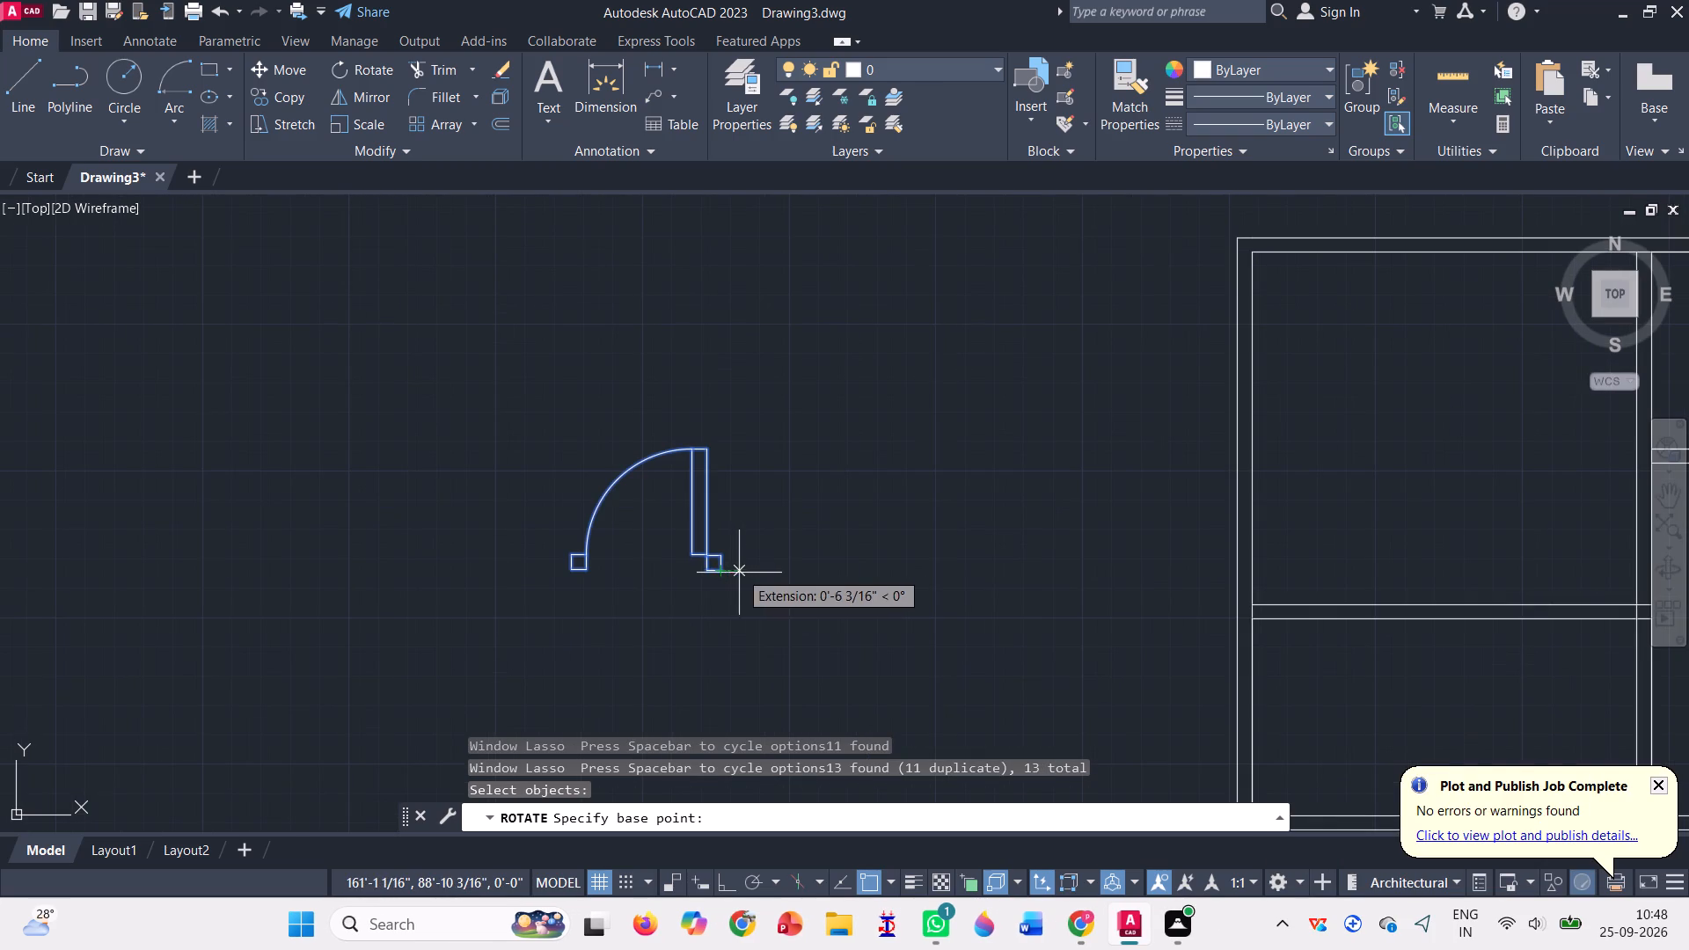
{"action": "left_click", "coordinate": [720, 575]}
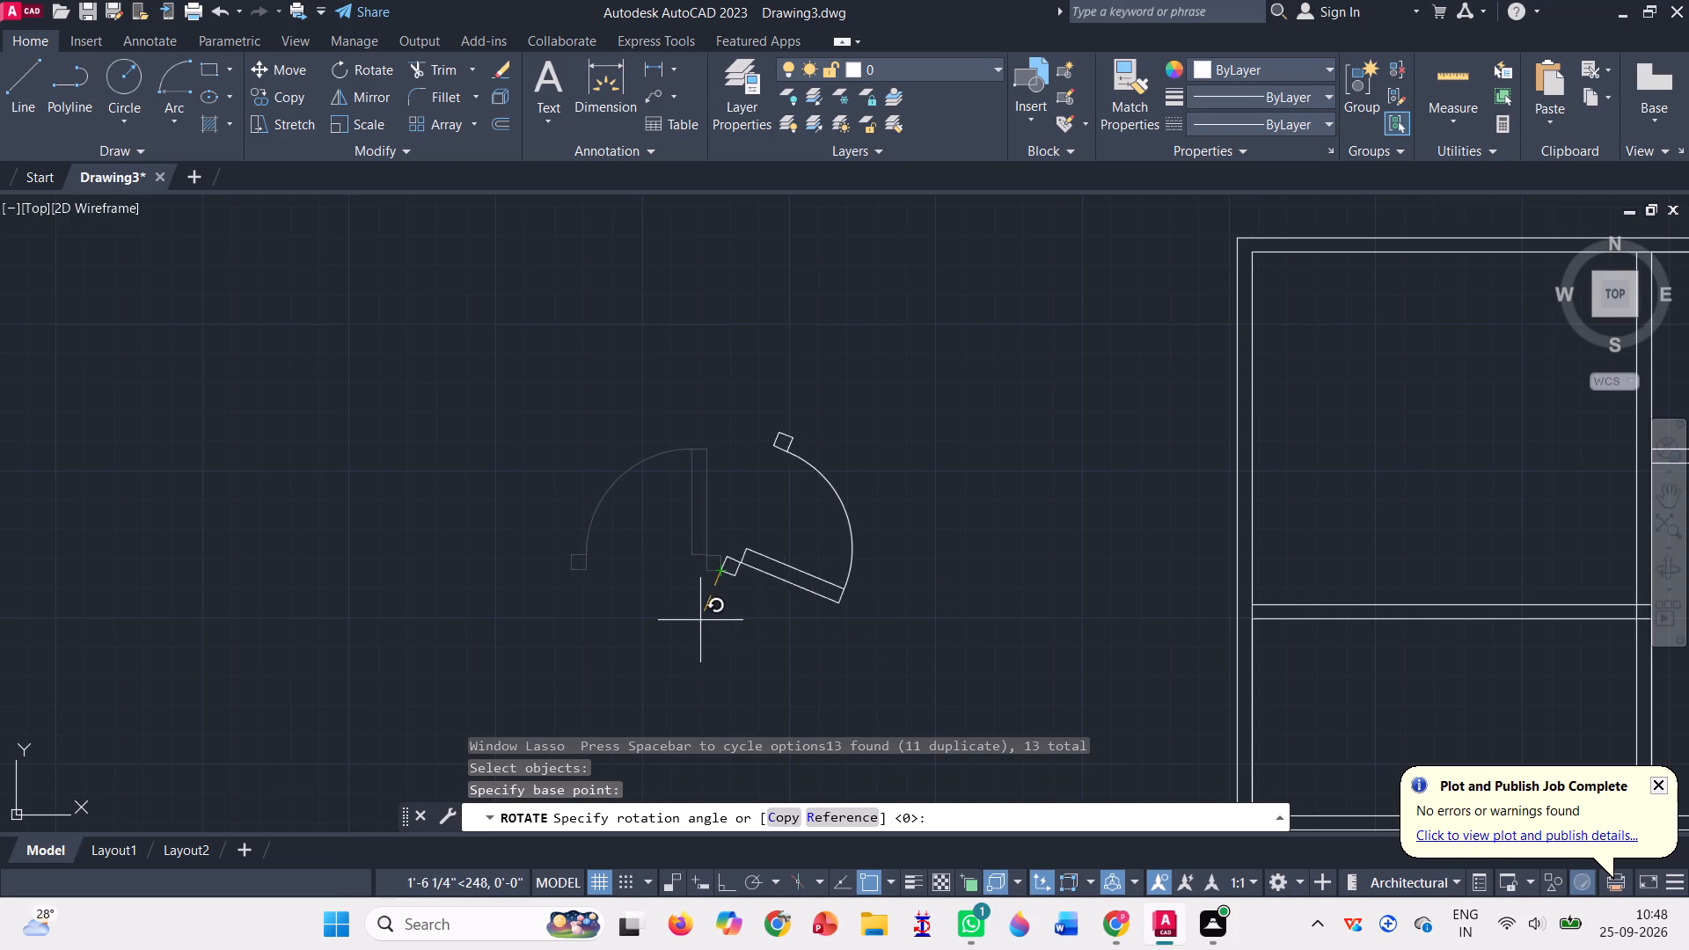
{"action": "left_click", "coordinate": [713, 661]}
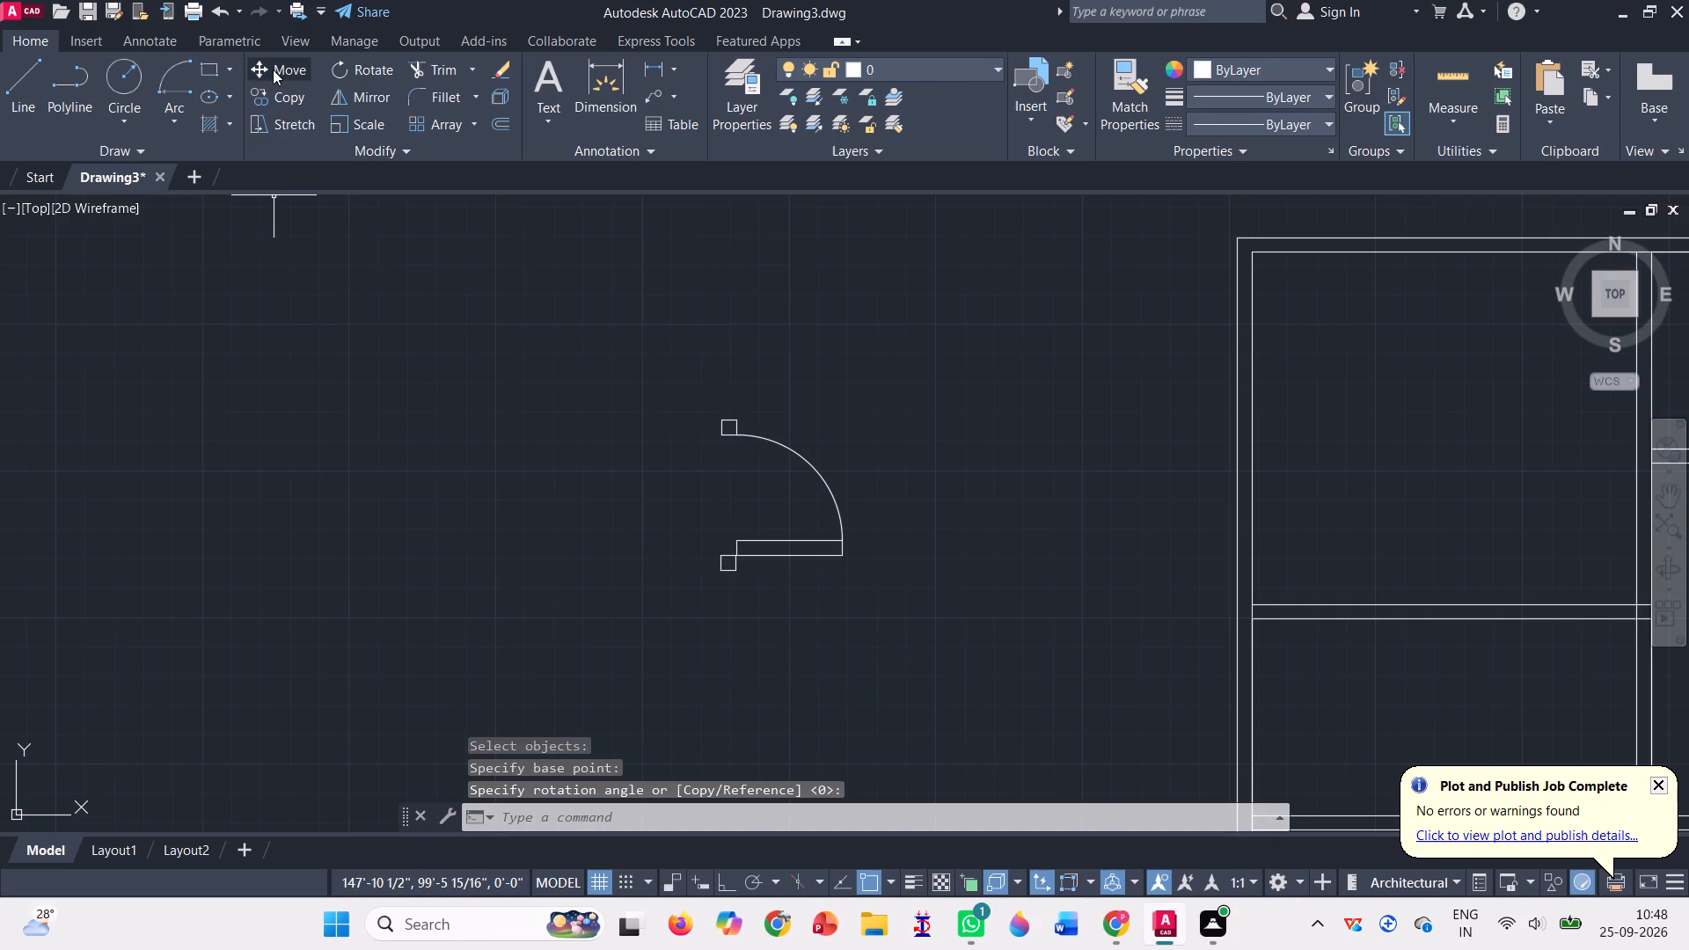
Copy the door symbol from its south jamb's southwest corner to the outer southwest wall corner of the plan's northeast room.
{"action": "left_click", "coordinate": [296, 102]}
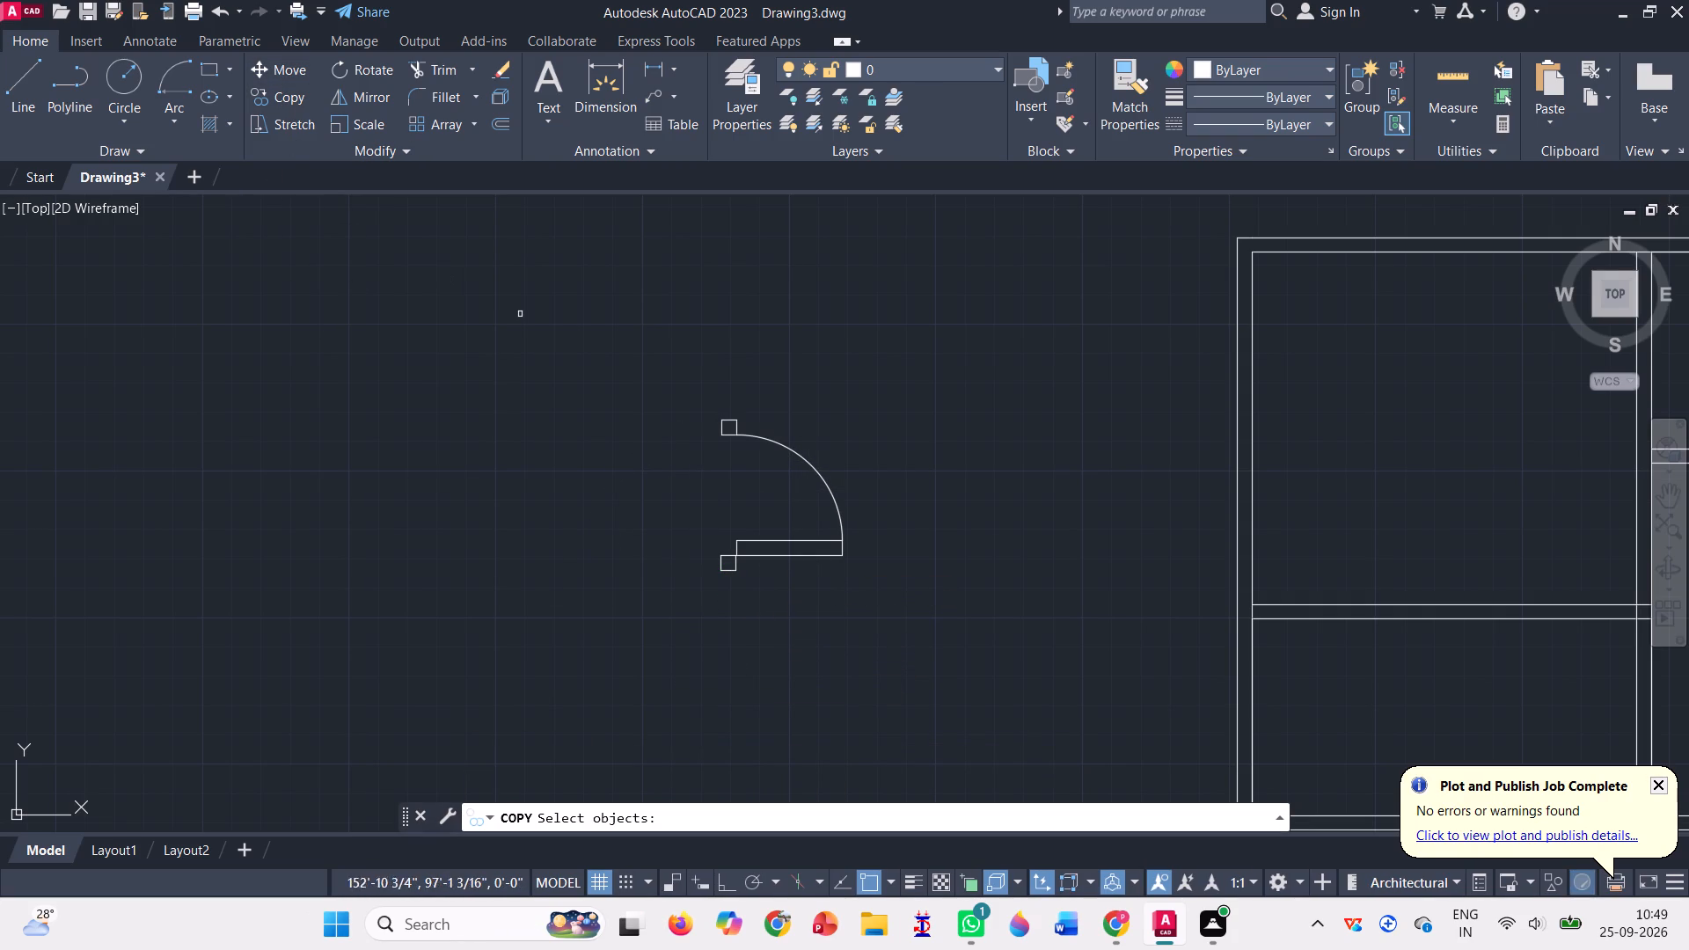
{"action": "left_click_drag", "start_coordinate": [588, 420], "coordinate": [718, 350]}
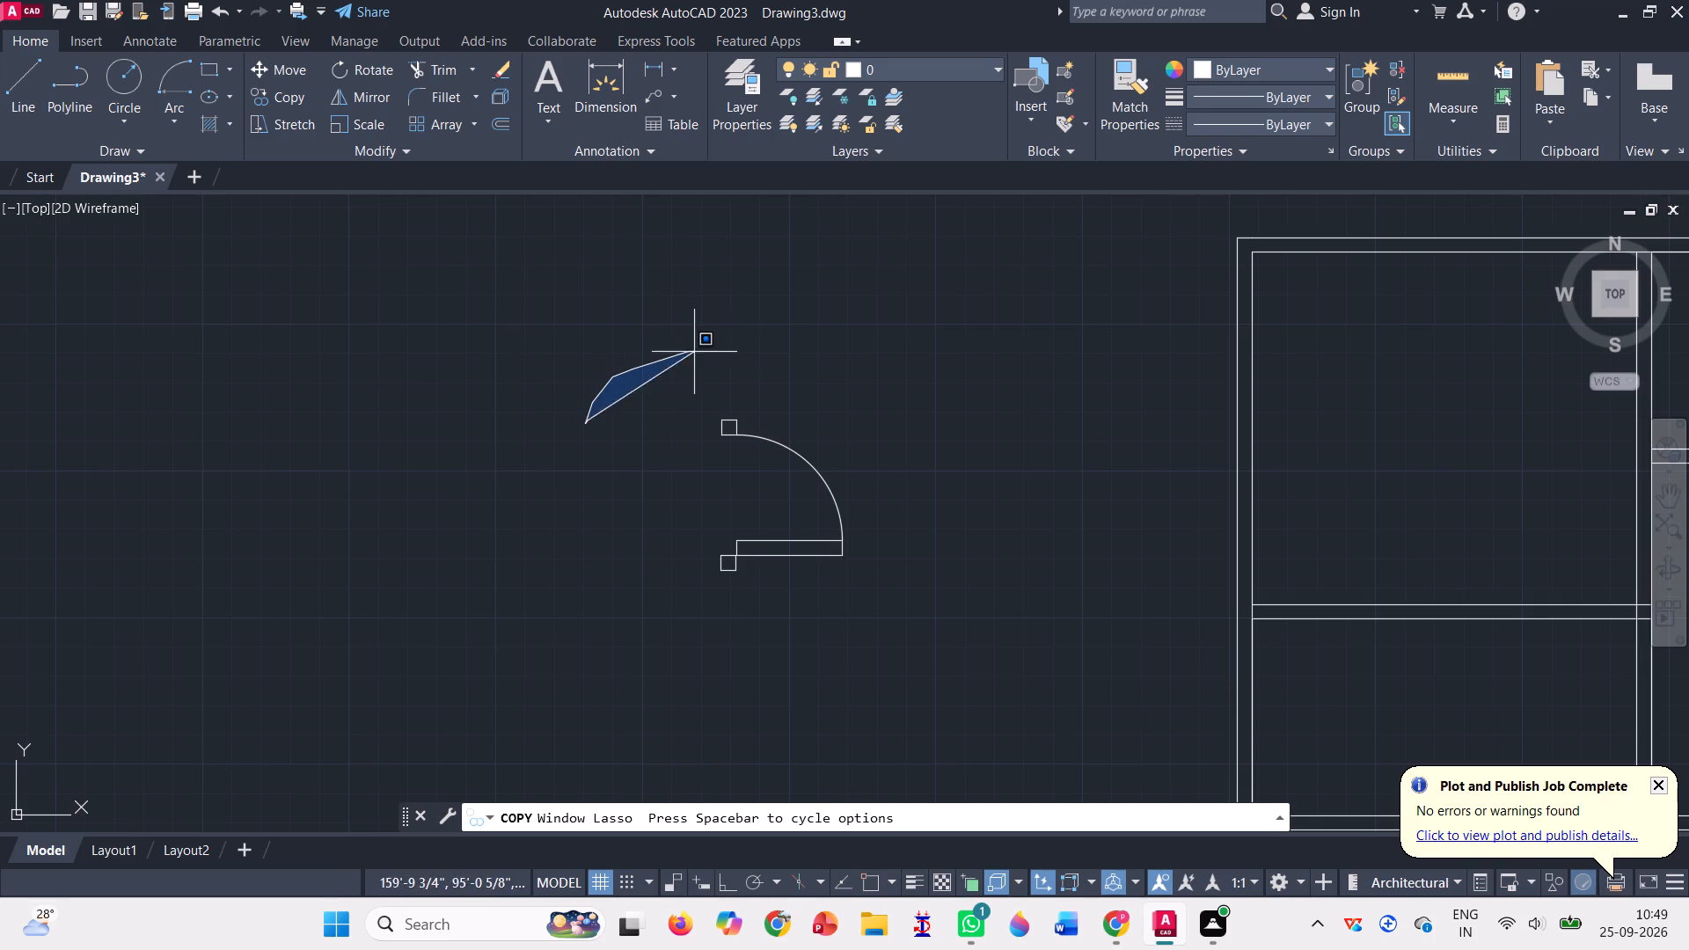
{"action": "left_click_drag", "start_coordinate": [718, 350], "coordinate": [690, 661]}
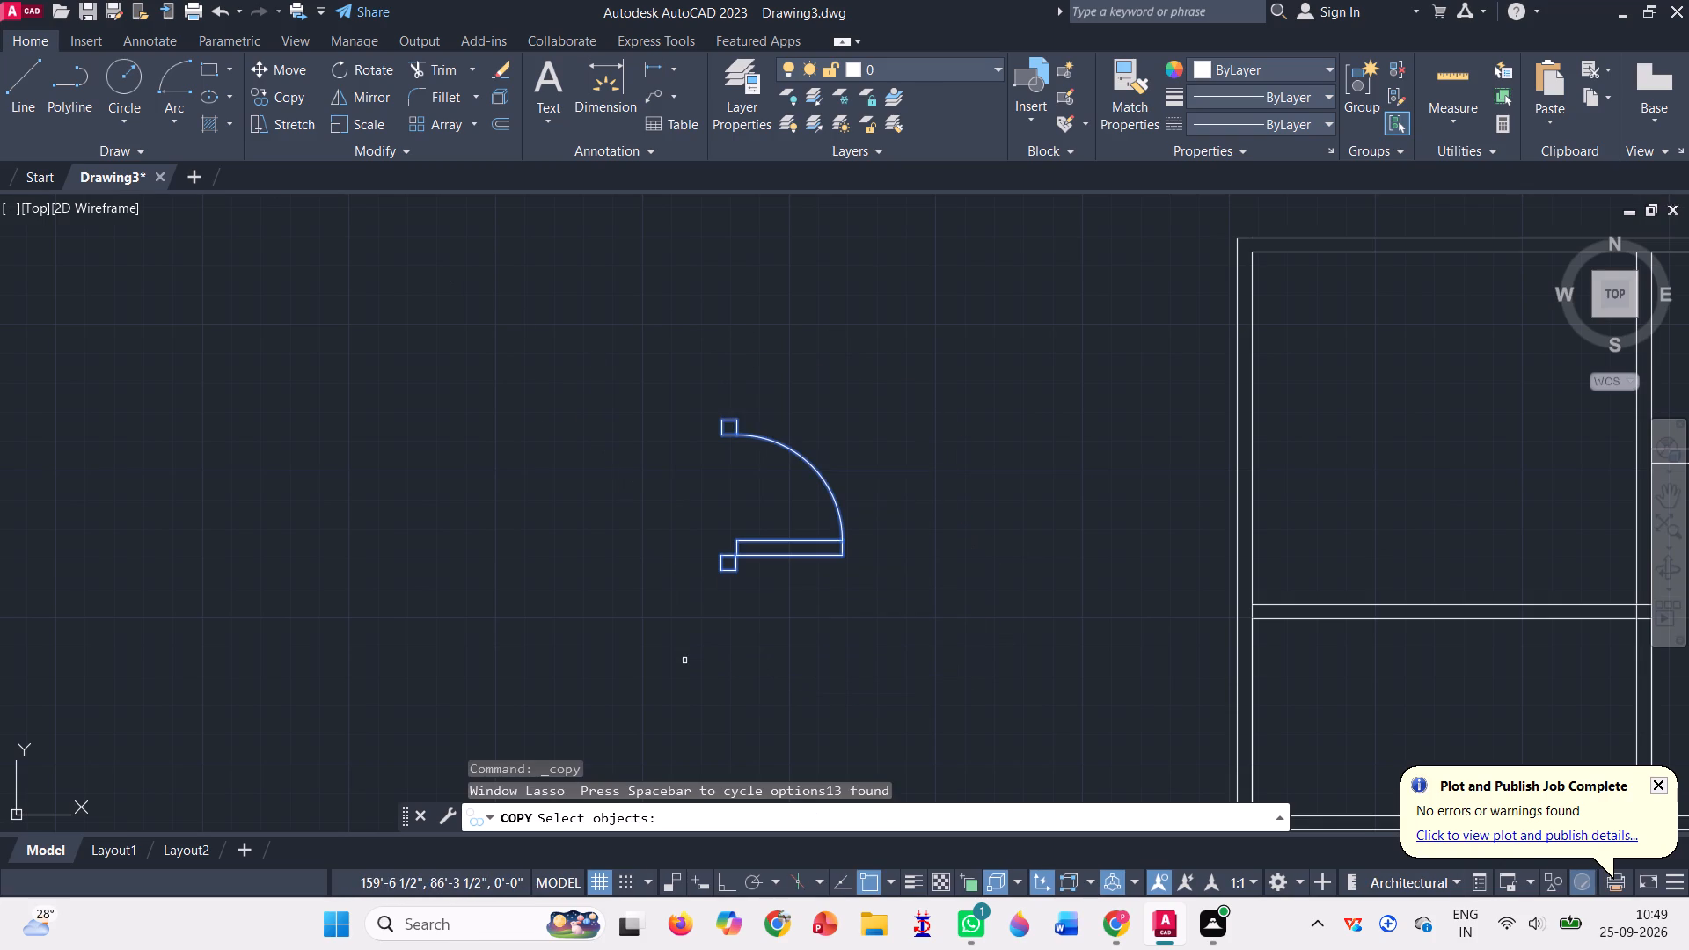
{"action": "key", "text": "Return"}
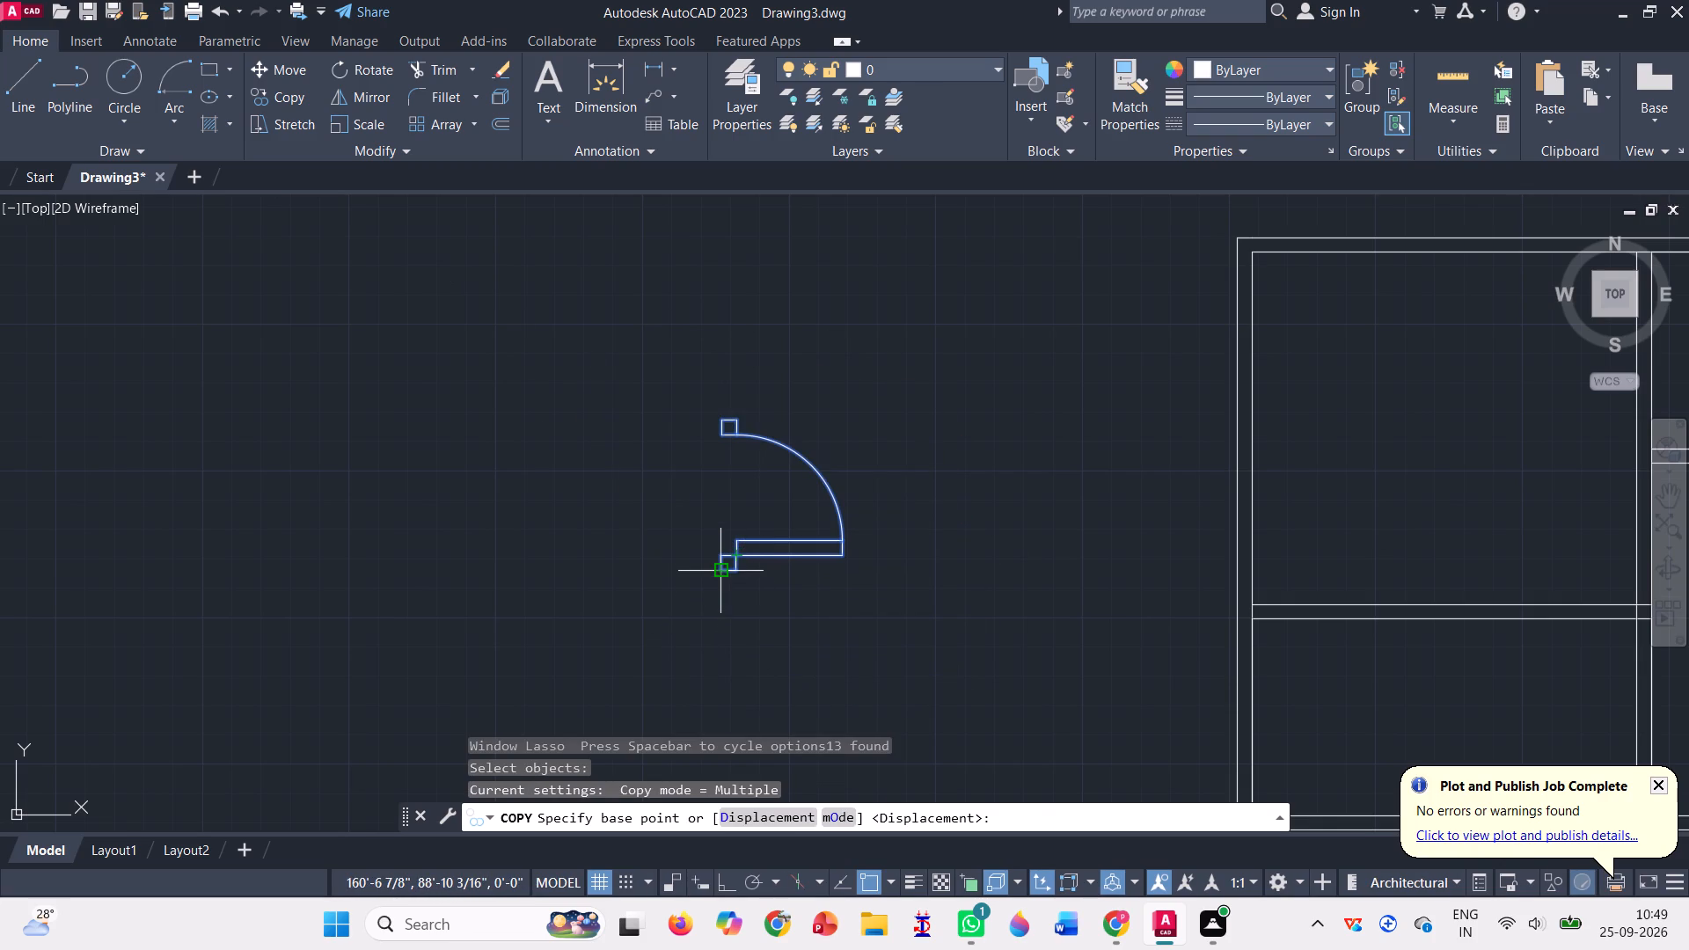
{"action": "left_click", "coordinate": [721, 570]}
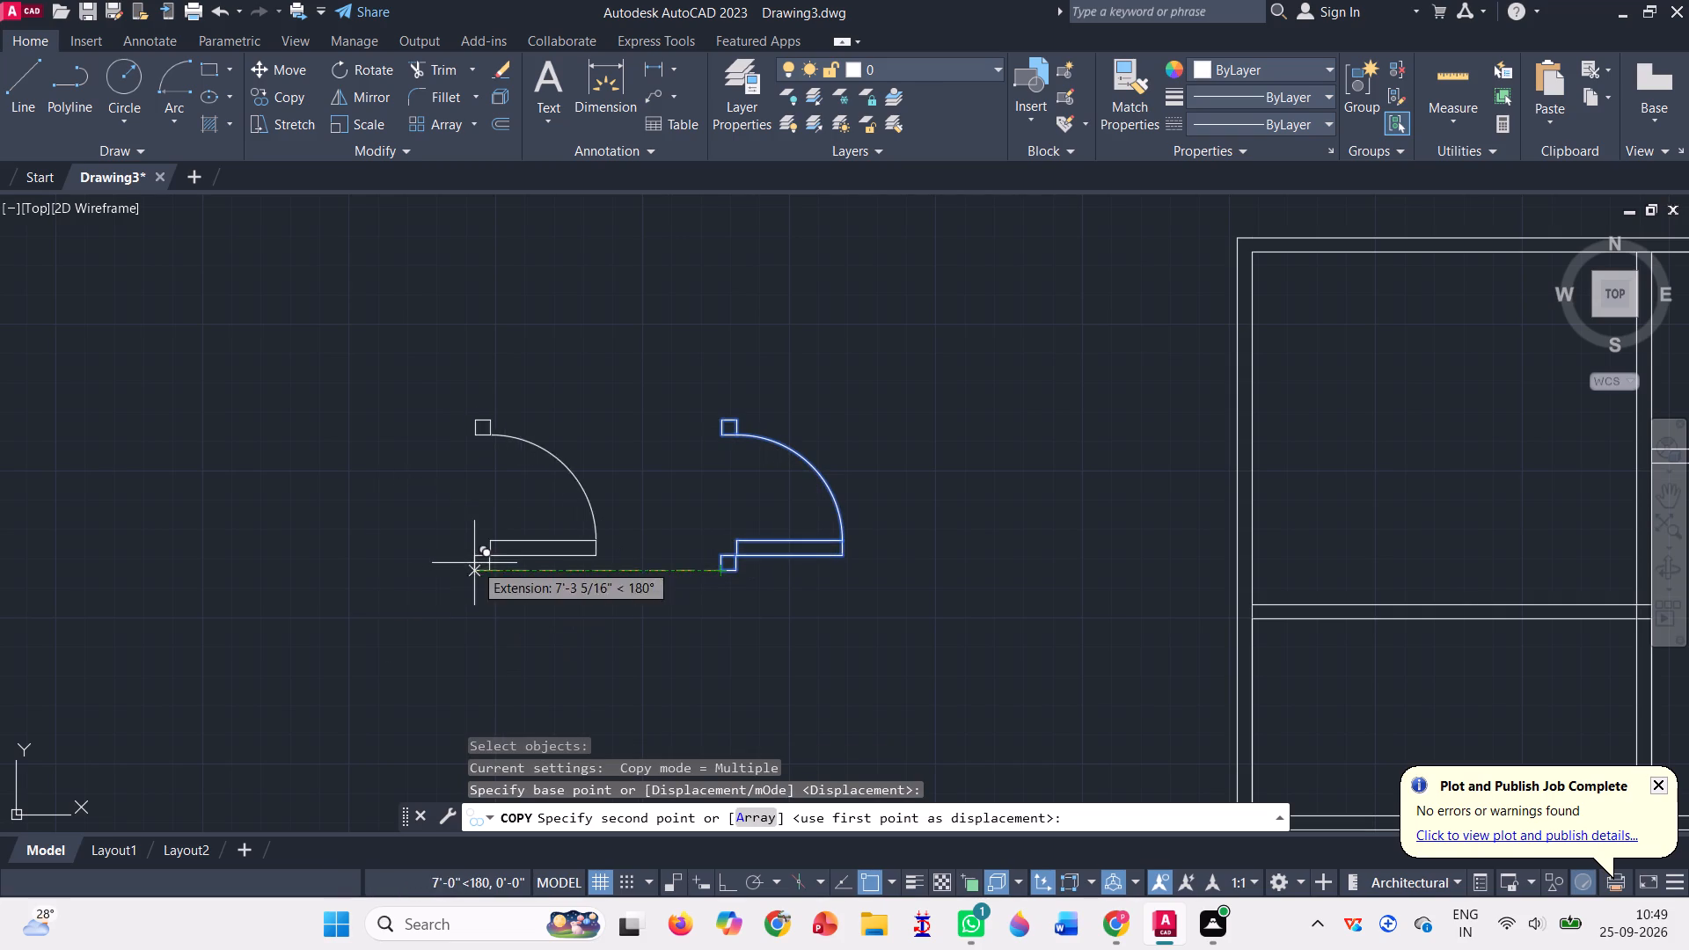
{"action": "scroll", "coordinate": [464, 563], "scroll_direction": "down", "scroll_amount": 2}
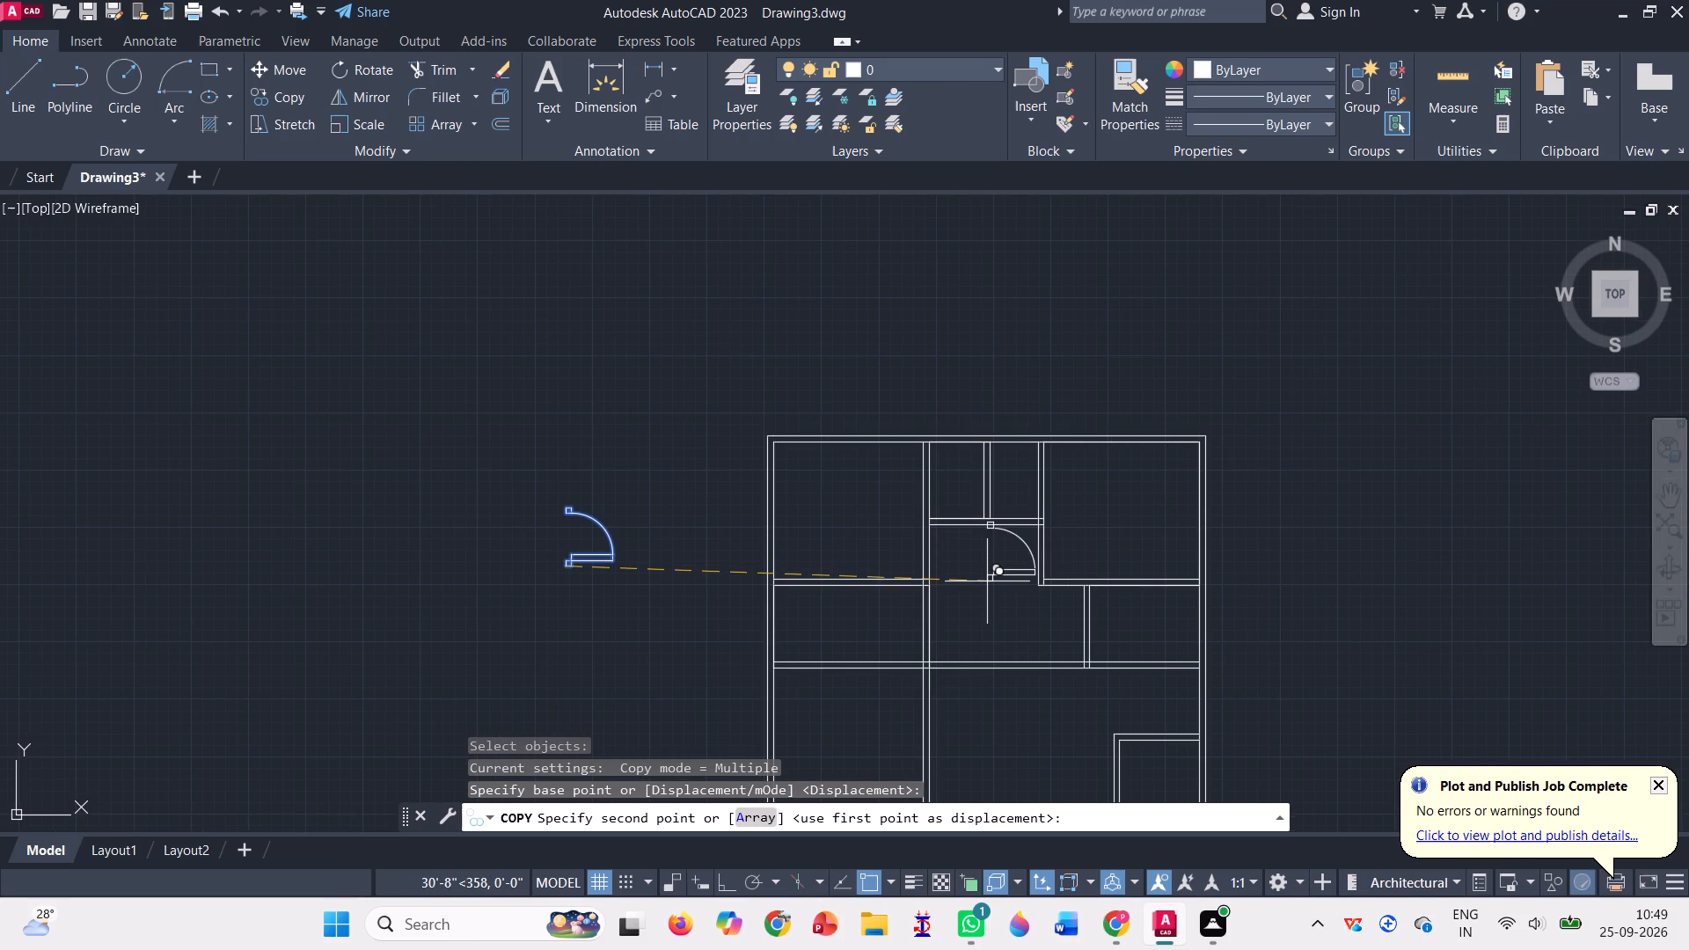
{"action": "scroll", "coordinate": [1012, 579], "scroll_direction": "up", "scroll_amount": 2}
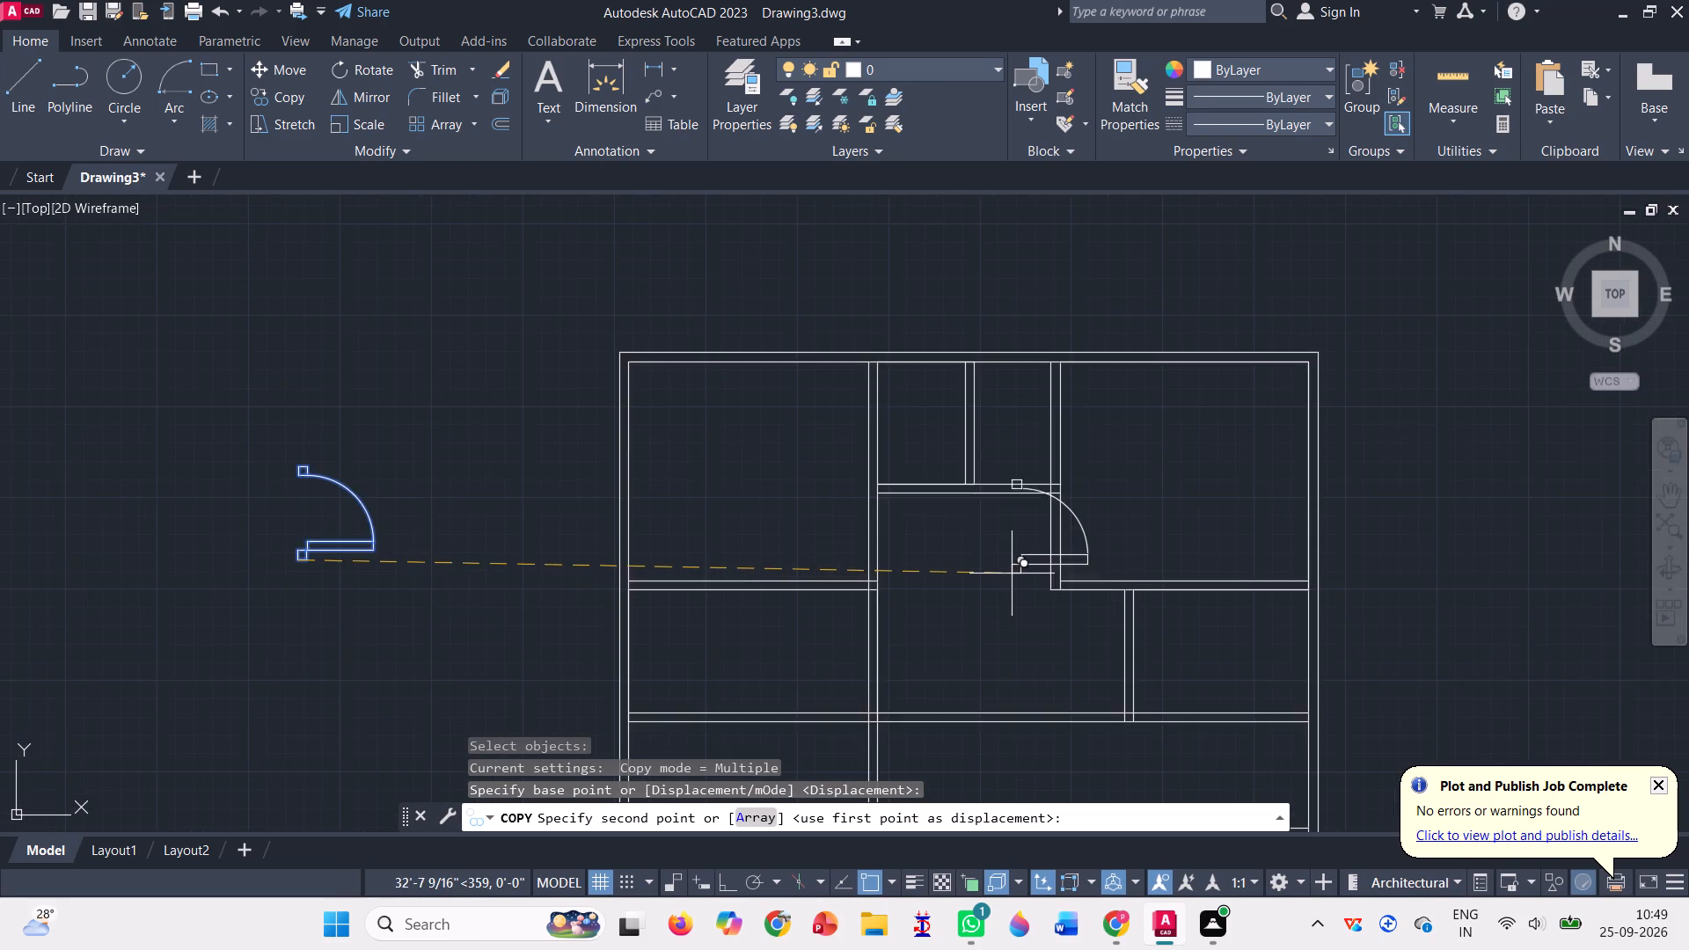
{"action": "scroll", "coordinate": [1012, 574], "scroll_direction": "up", "scroll_amount": 1}
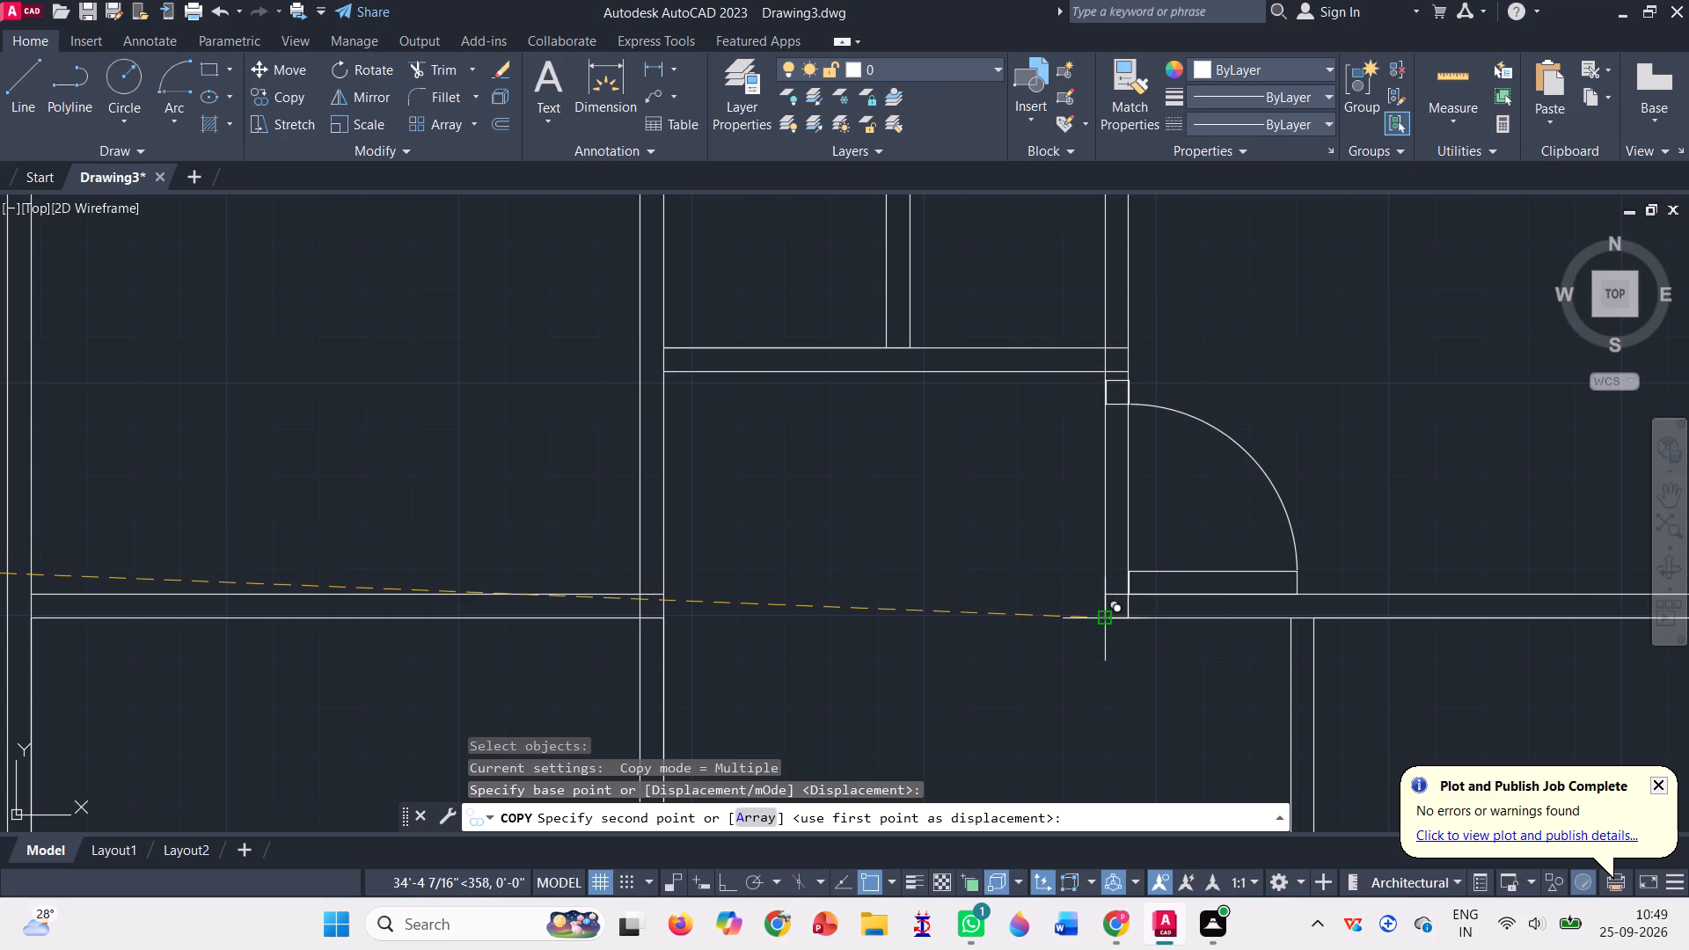
{"action": "left_click", "coordinate": [1101, 613]}
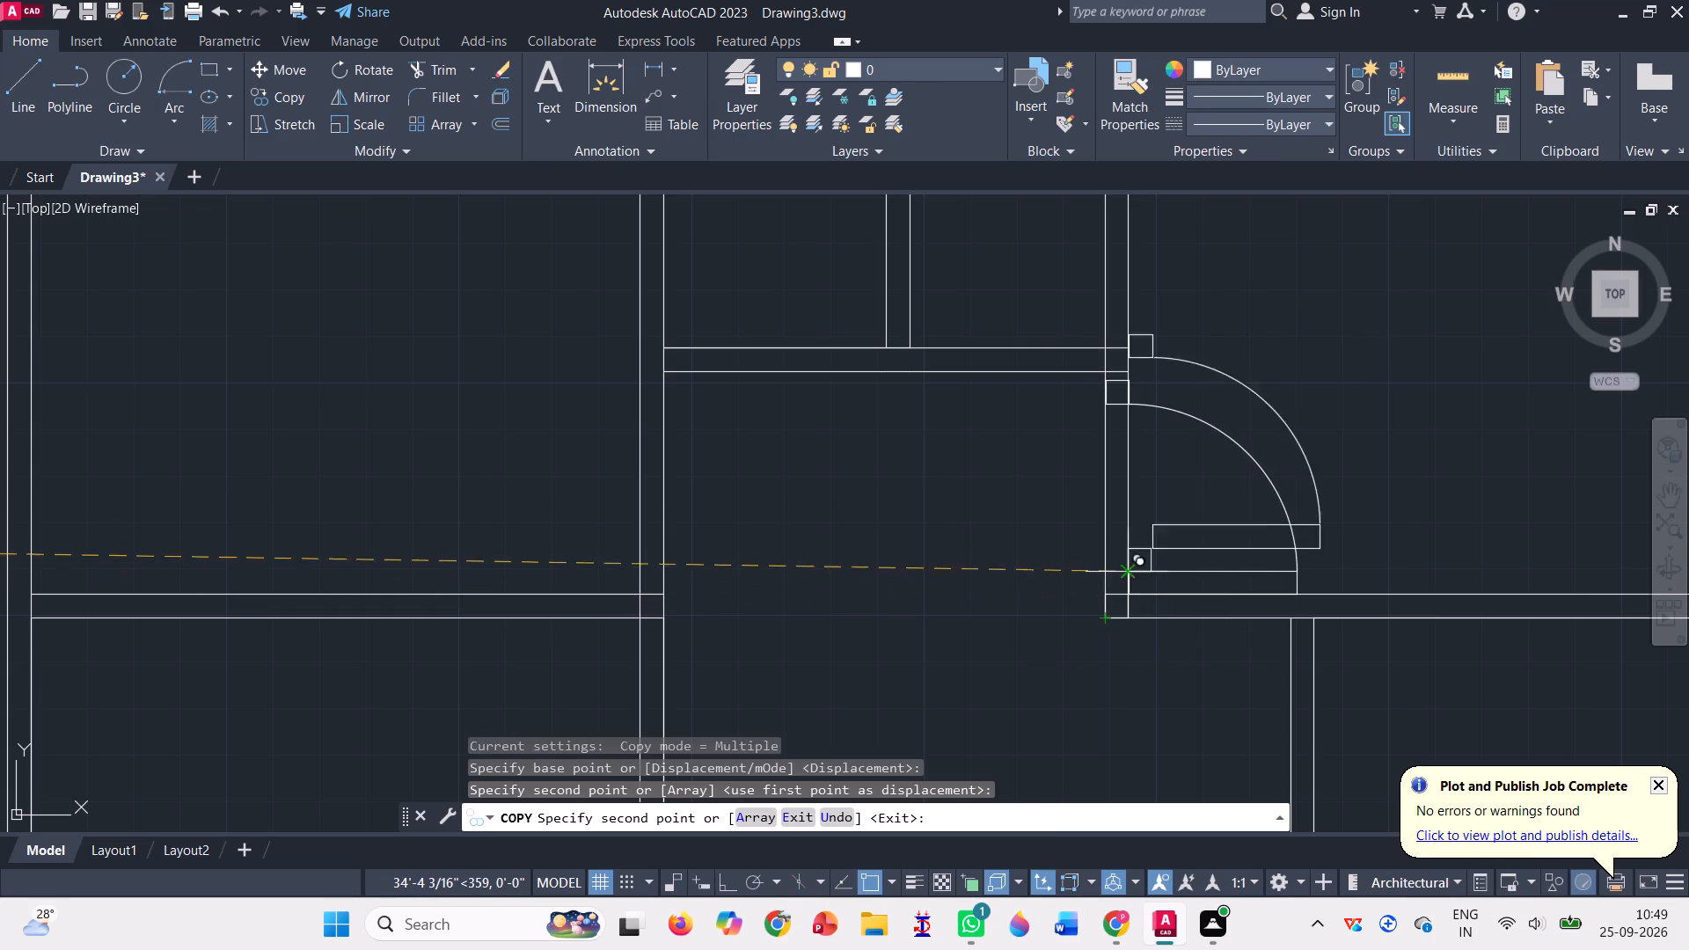
{"action": "scroll", "coordinate": [795, 600], "scroll_direction": "down", "scroll_amount": 1}
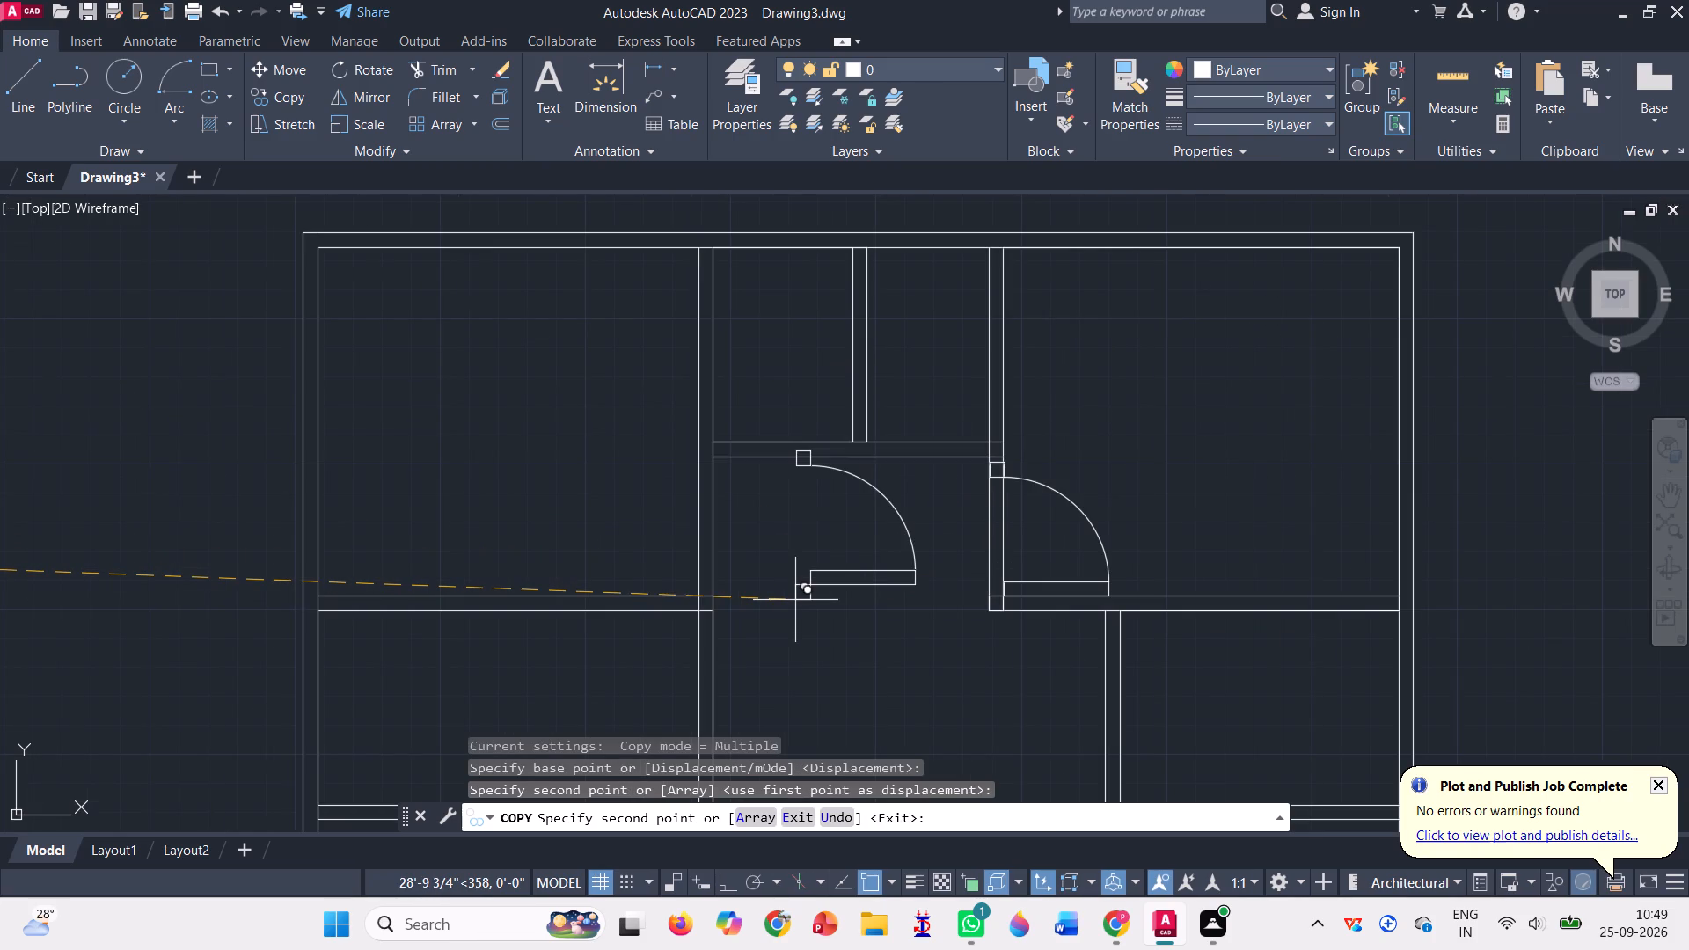
{"action": "scroll", "coordinate": [795, 600], "scroll_direction": "down", "scroll_amount": 1}
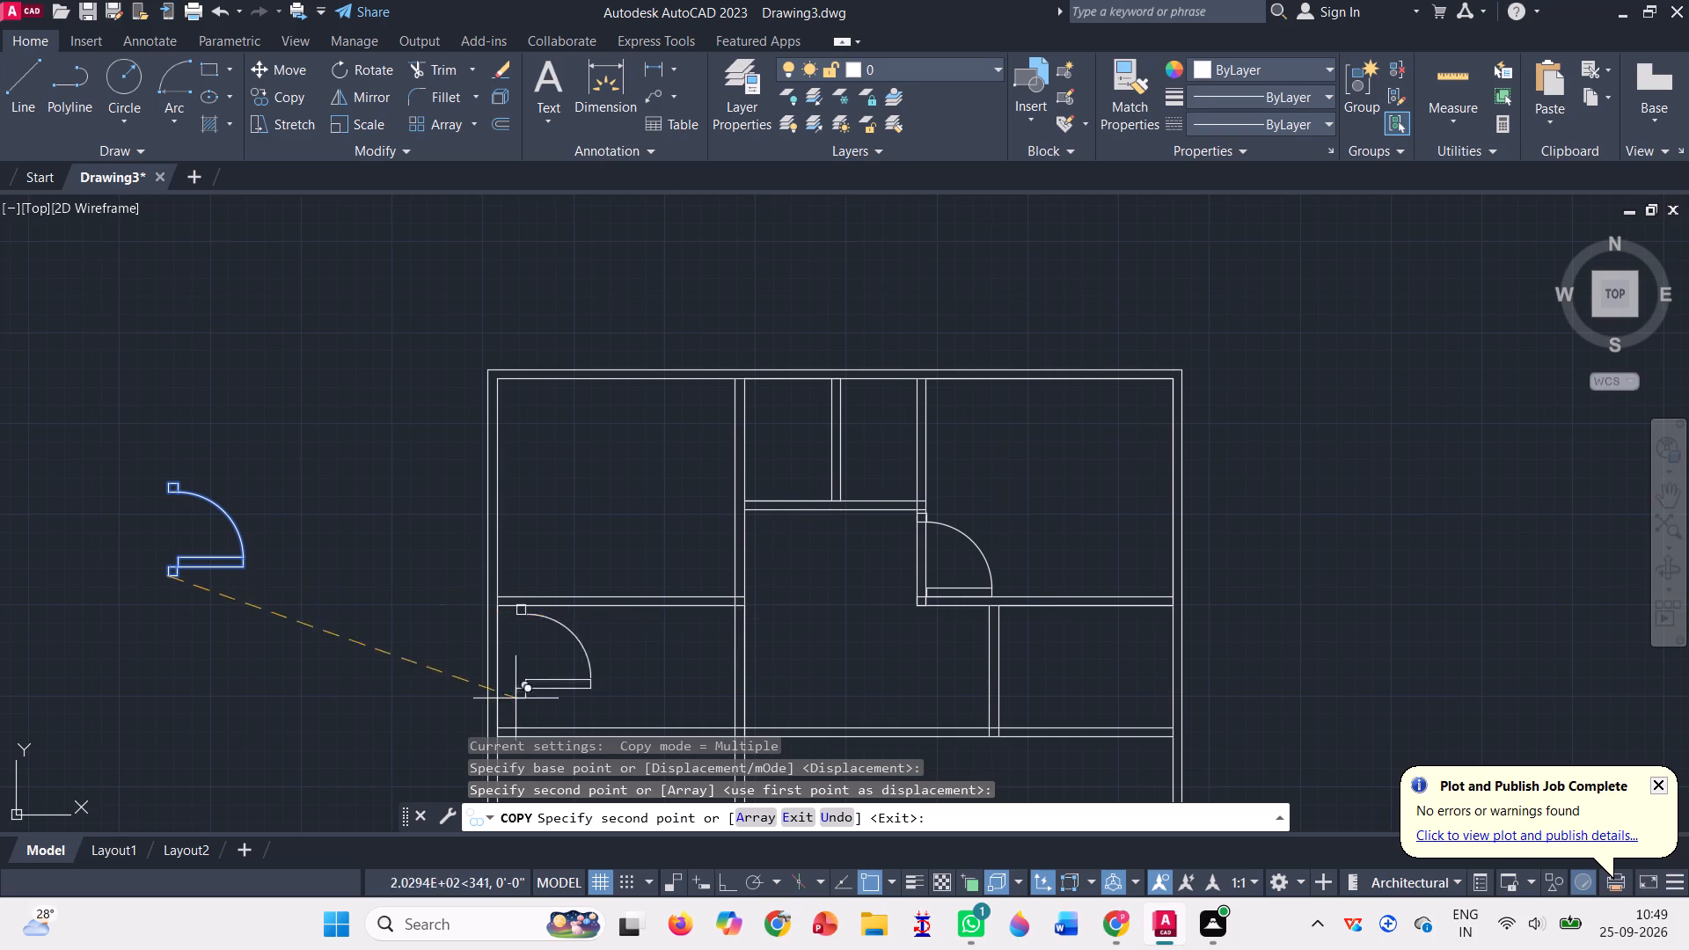
{"action": "key", "text": "Escape"}
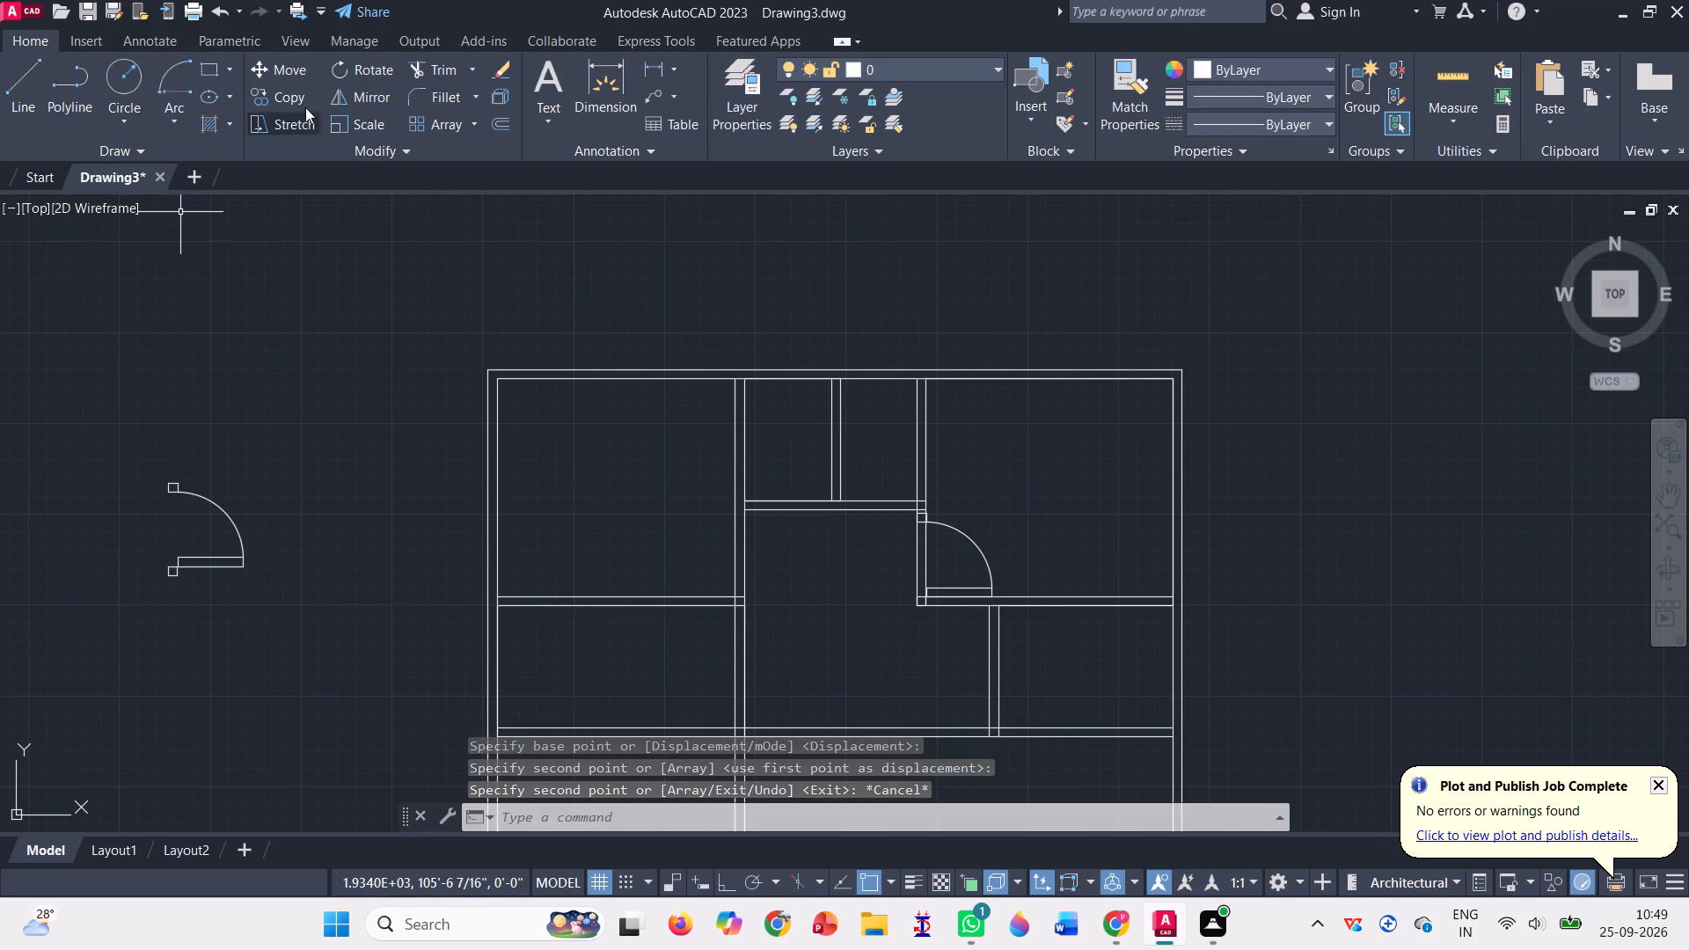
Mirror the standalone door symbol about a vertical line through its south jamb's southwest corner with Ortho on, keeping the original.
{"action": "left_click", "coordinate": [350, 73]}
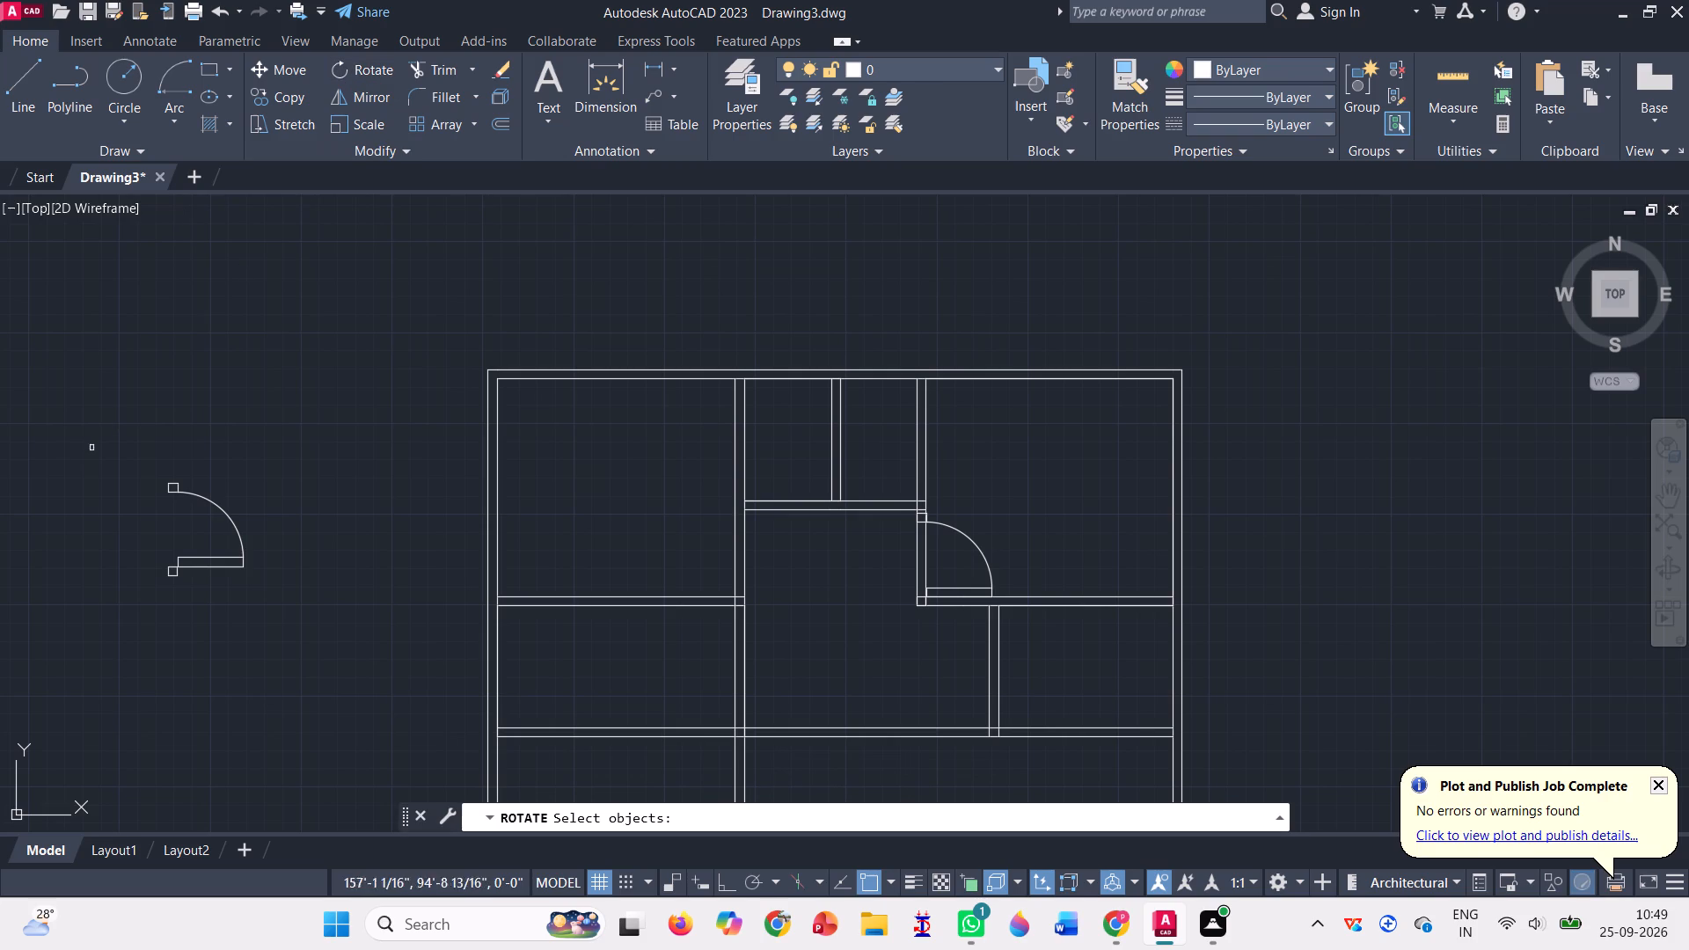
{"action": "double_click", "coordinate": [366, 89]}
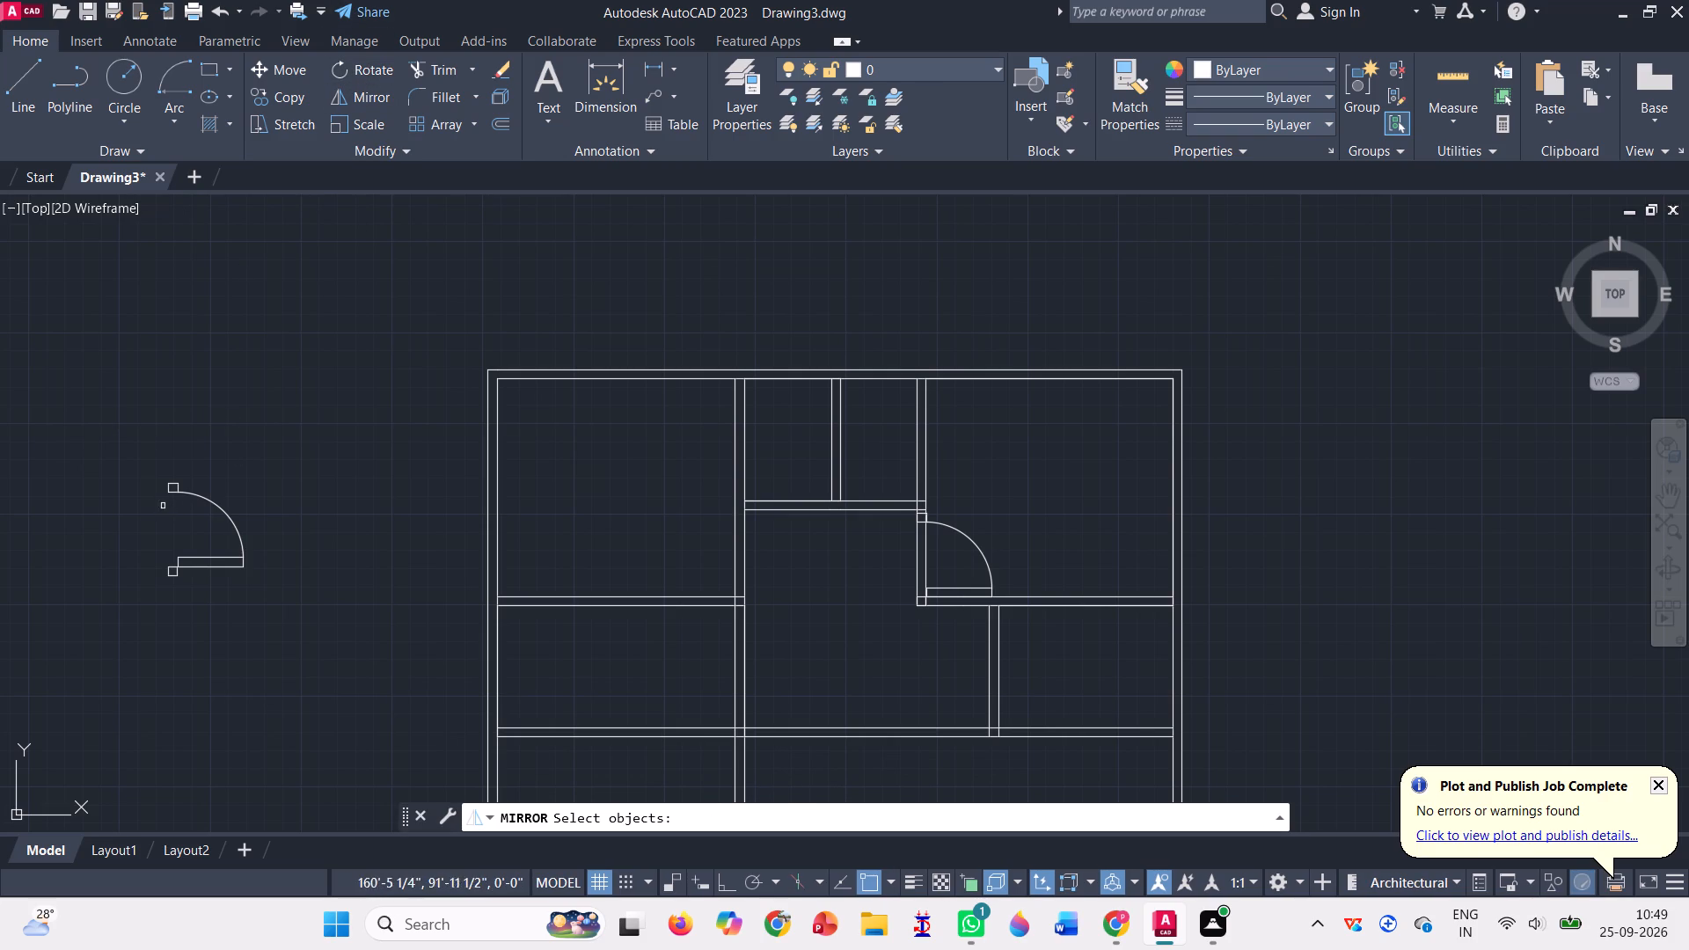
{"action": "left_click_drag", "start_coordinate": [148, 493], "coordinate": [185, 651]}
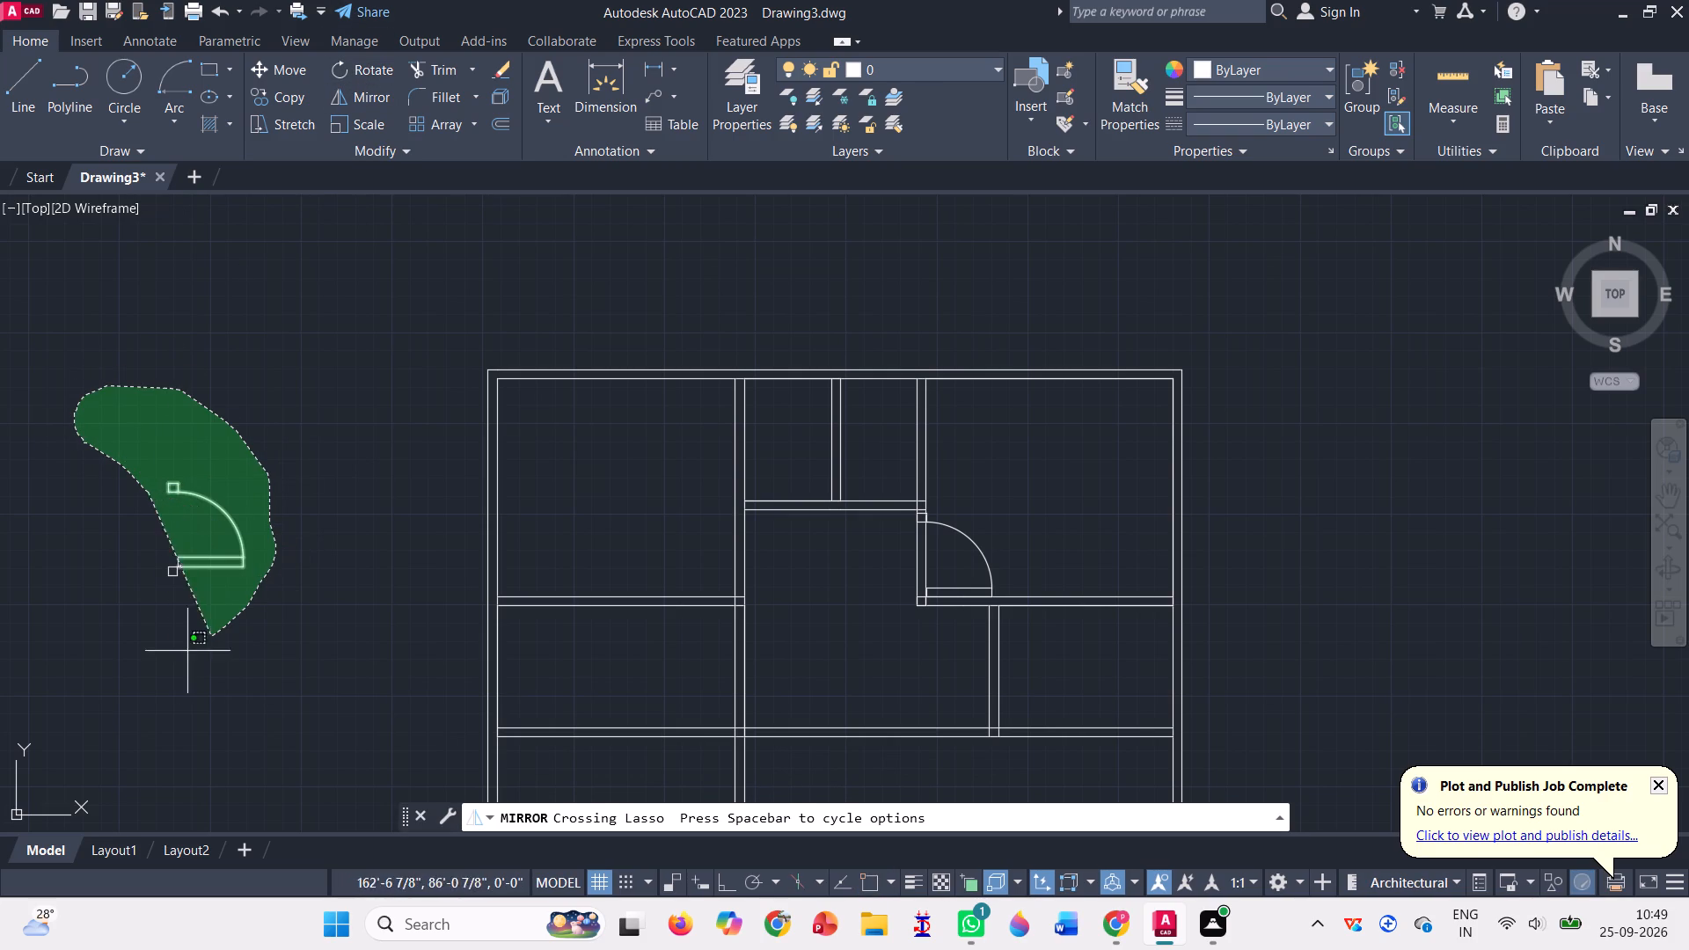
{"action": "left_click_drag", "start_coordinate": [185, 651], "coordinate": [172, 668]}
{"action": "key", "text": "Return"}
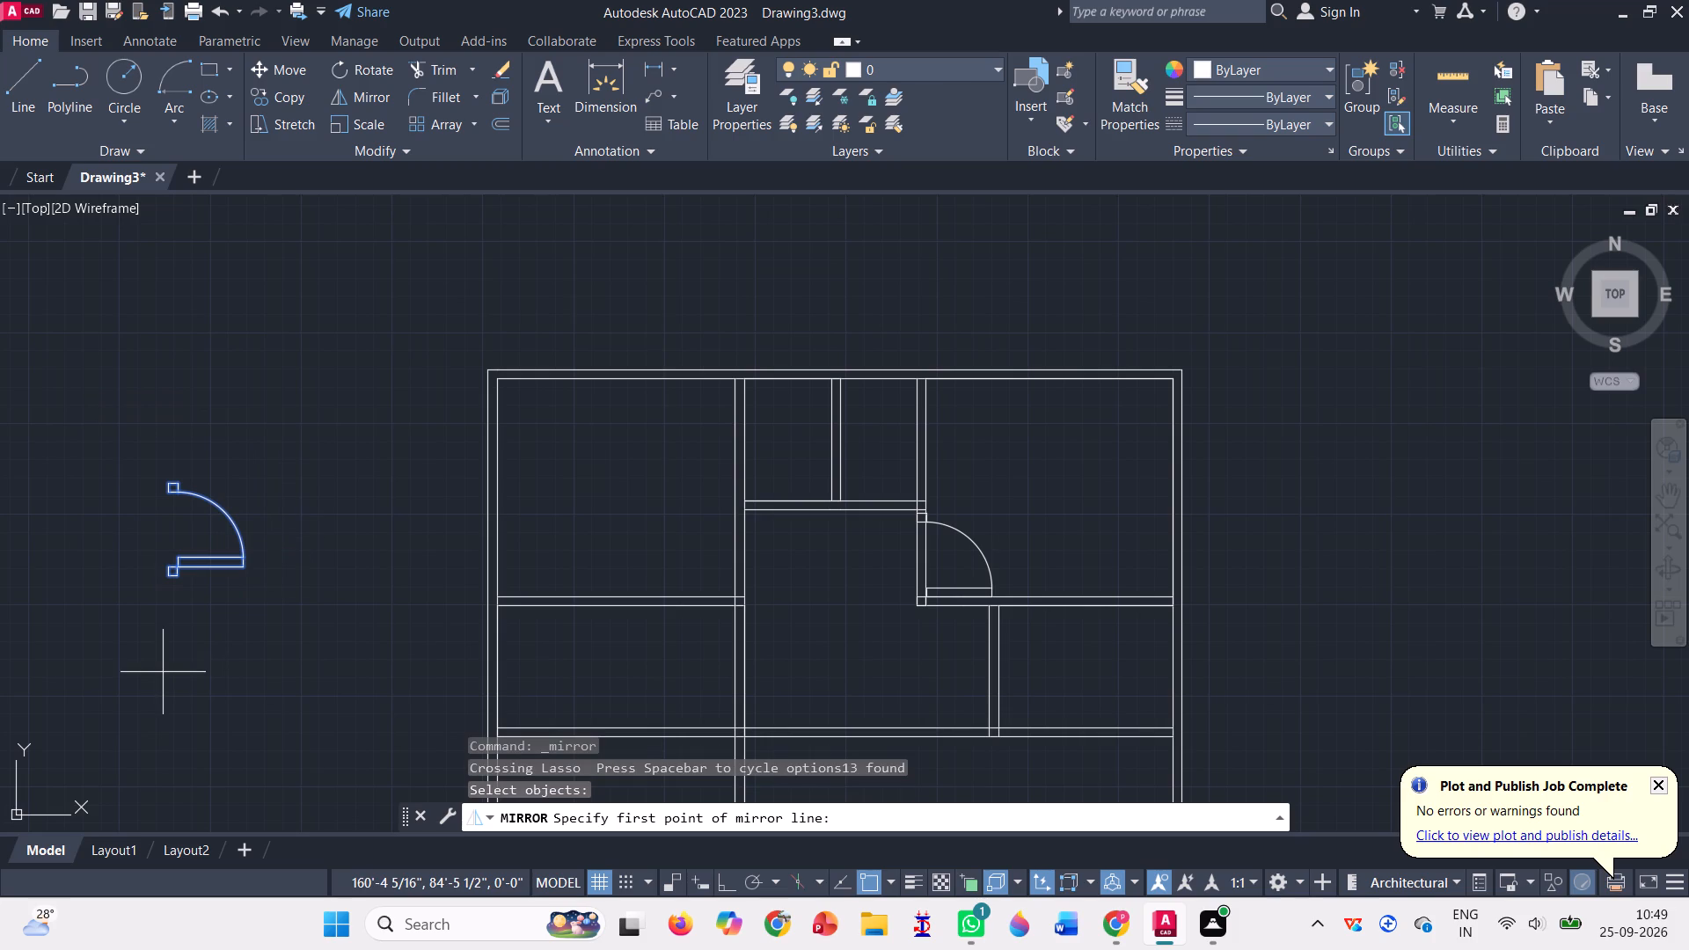
{"action": "left_click", "coordinate": [165, 581]}
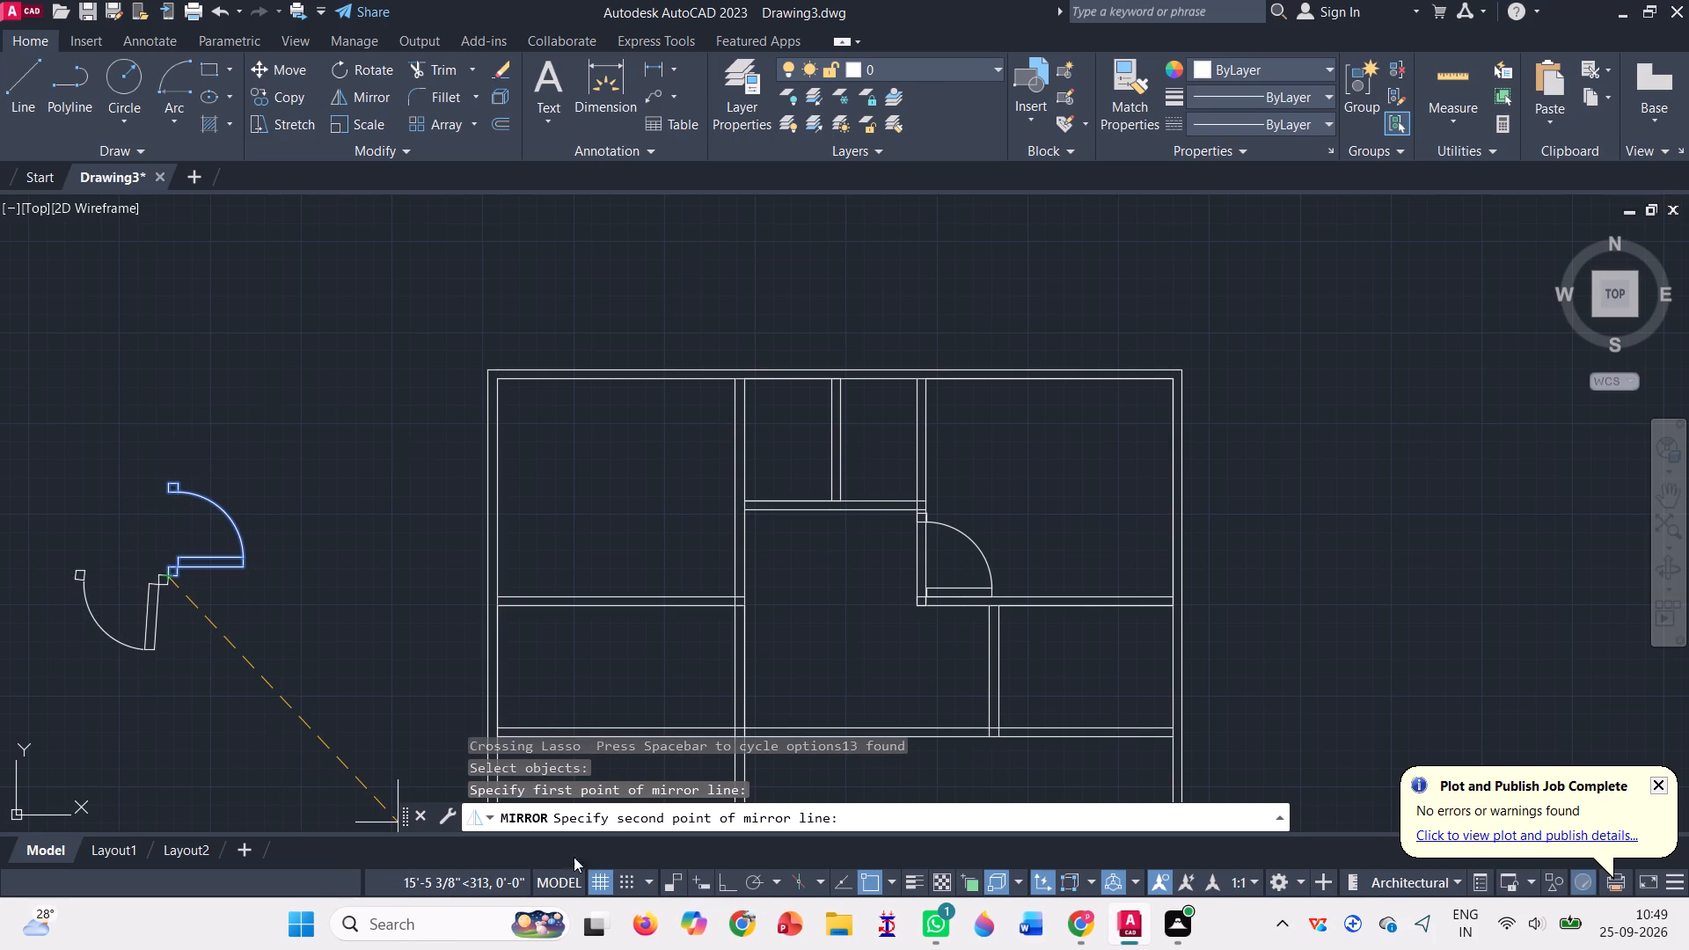
{"action": "left_click", "coordinate": [721, 880]}
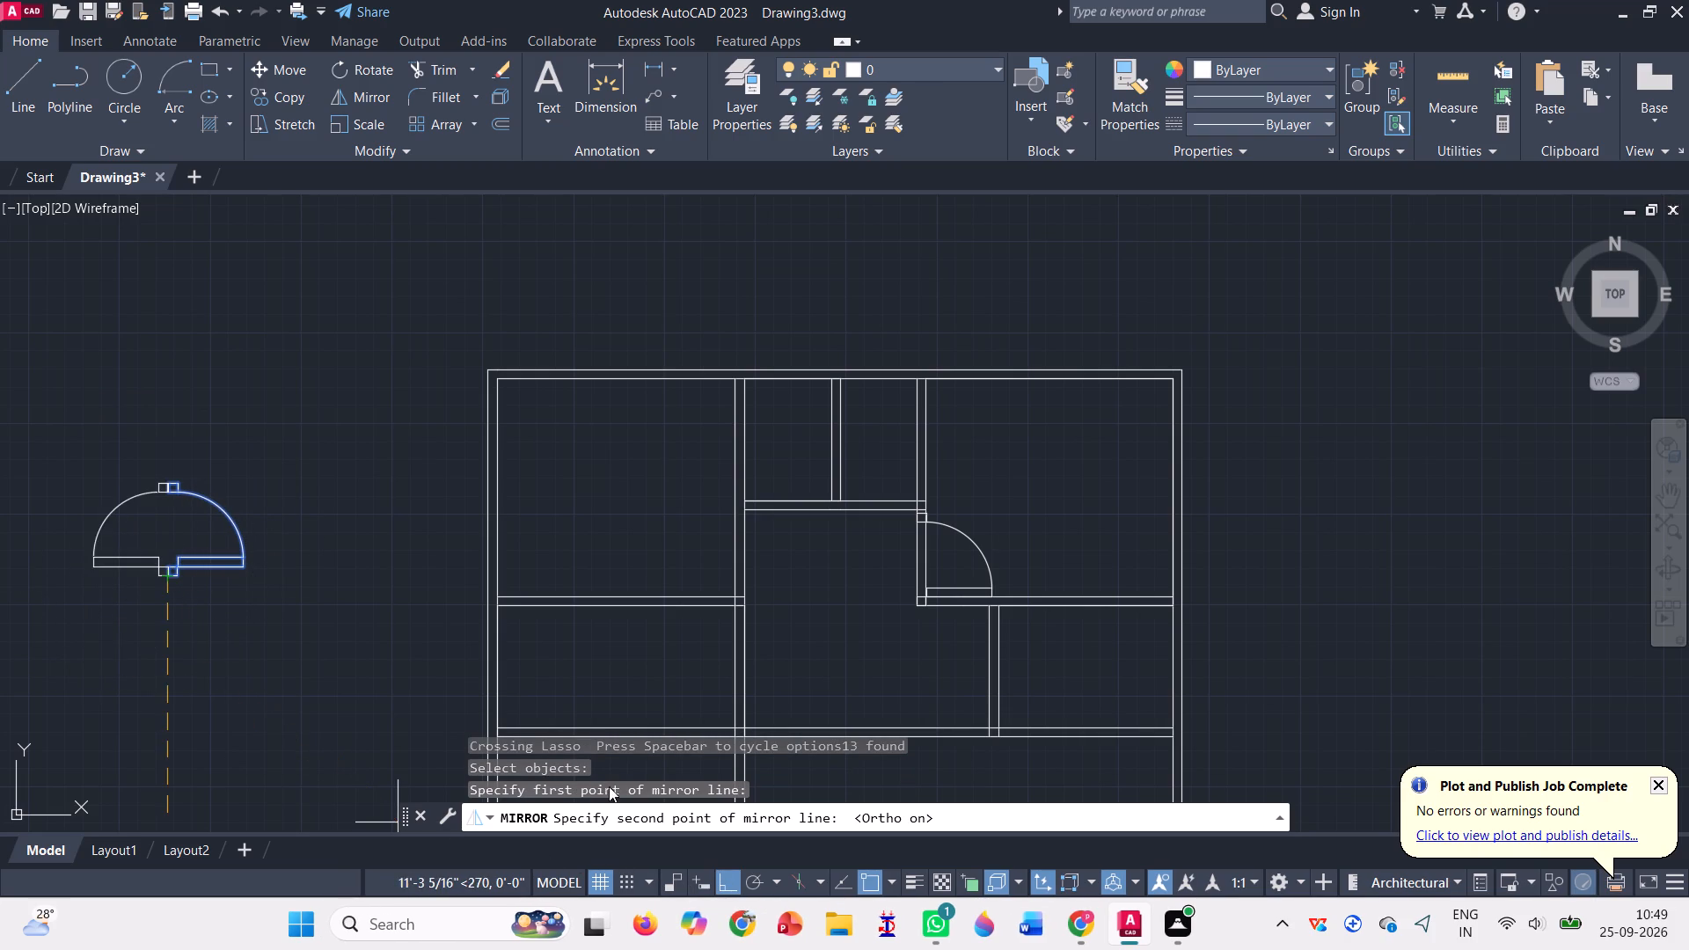
{"action": "left_click", "coordinate": [126, 400]}
{"action": "left_click", "coordinate": [157, 393]}
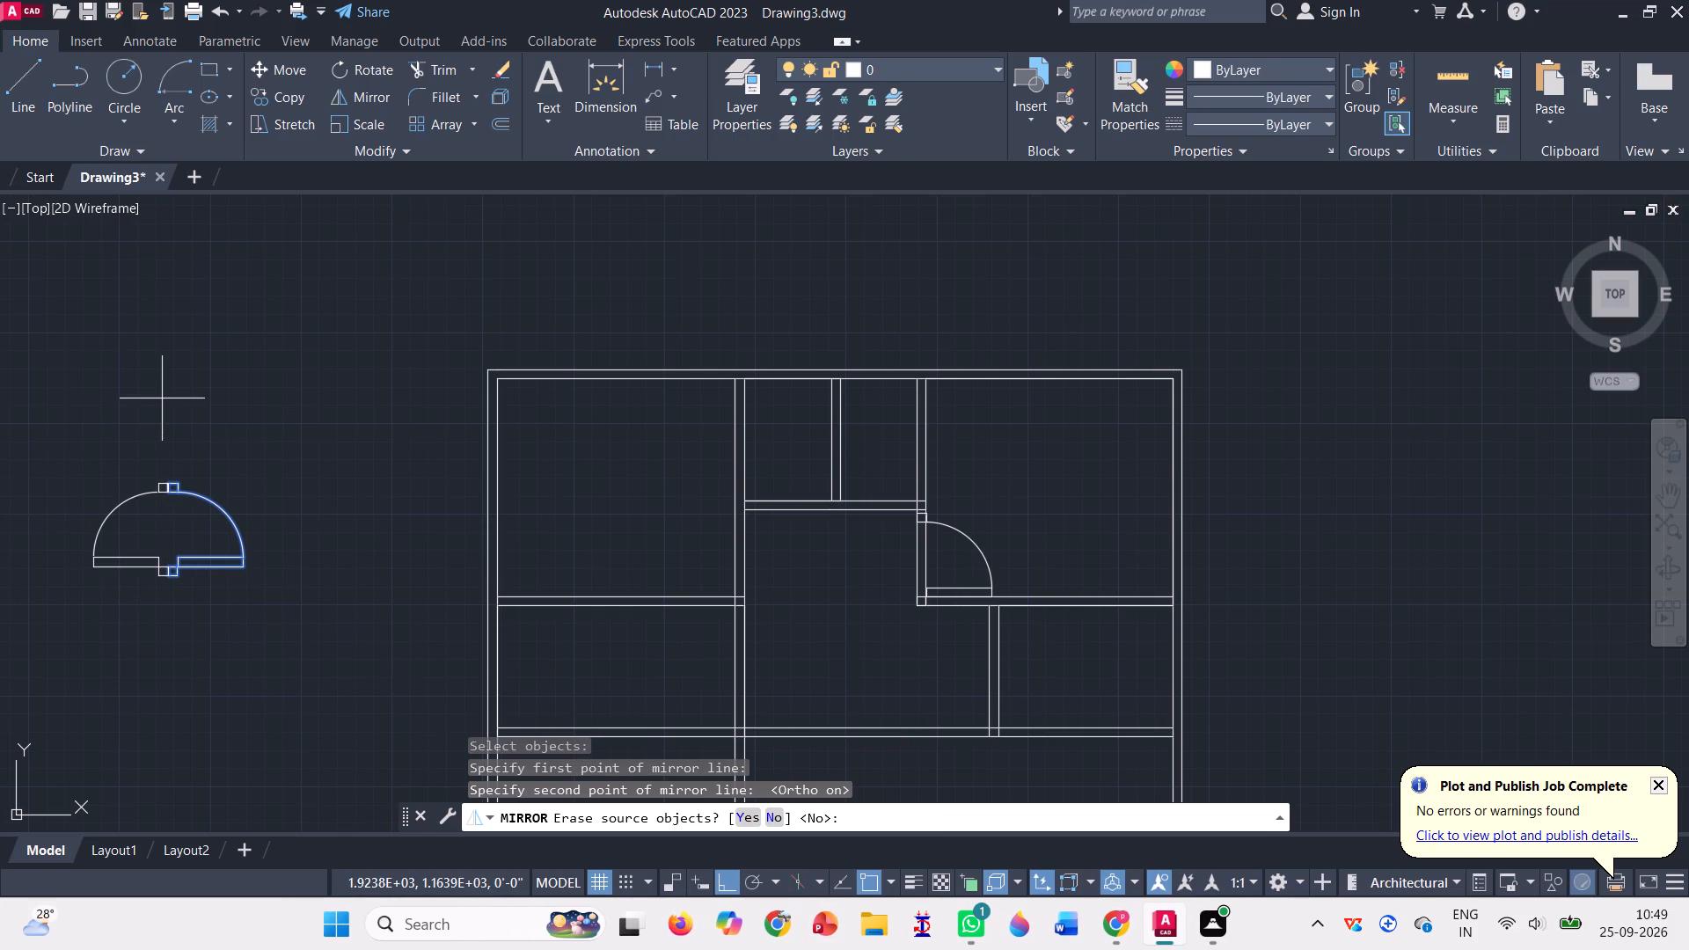
{"action": "key", "text": "Return"}
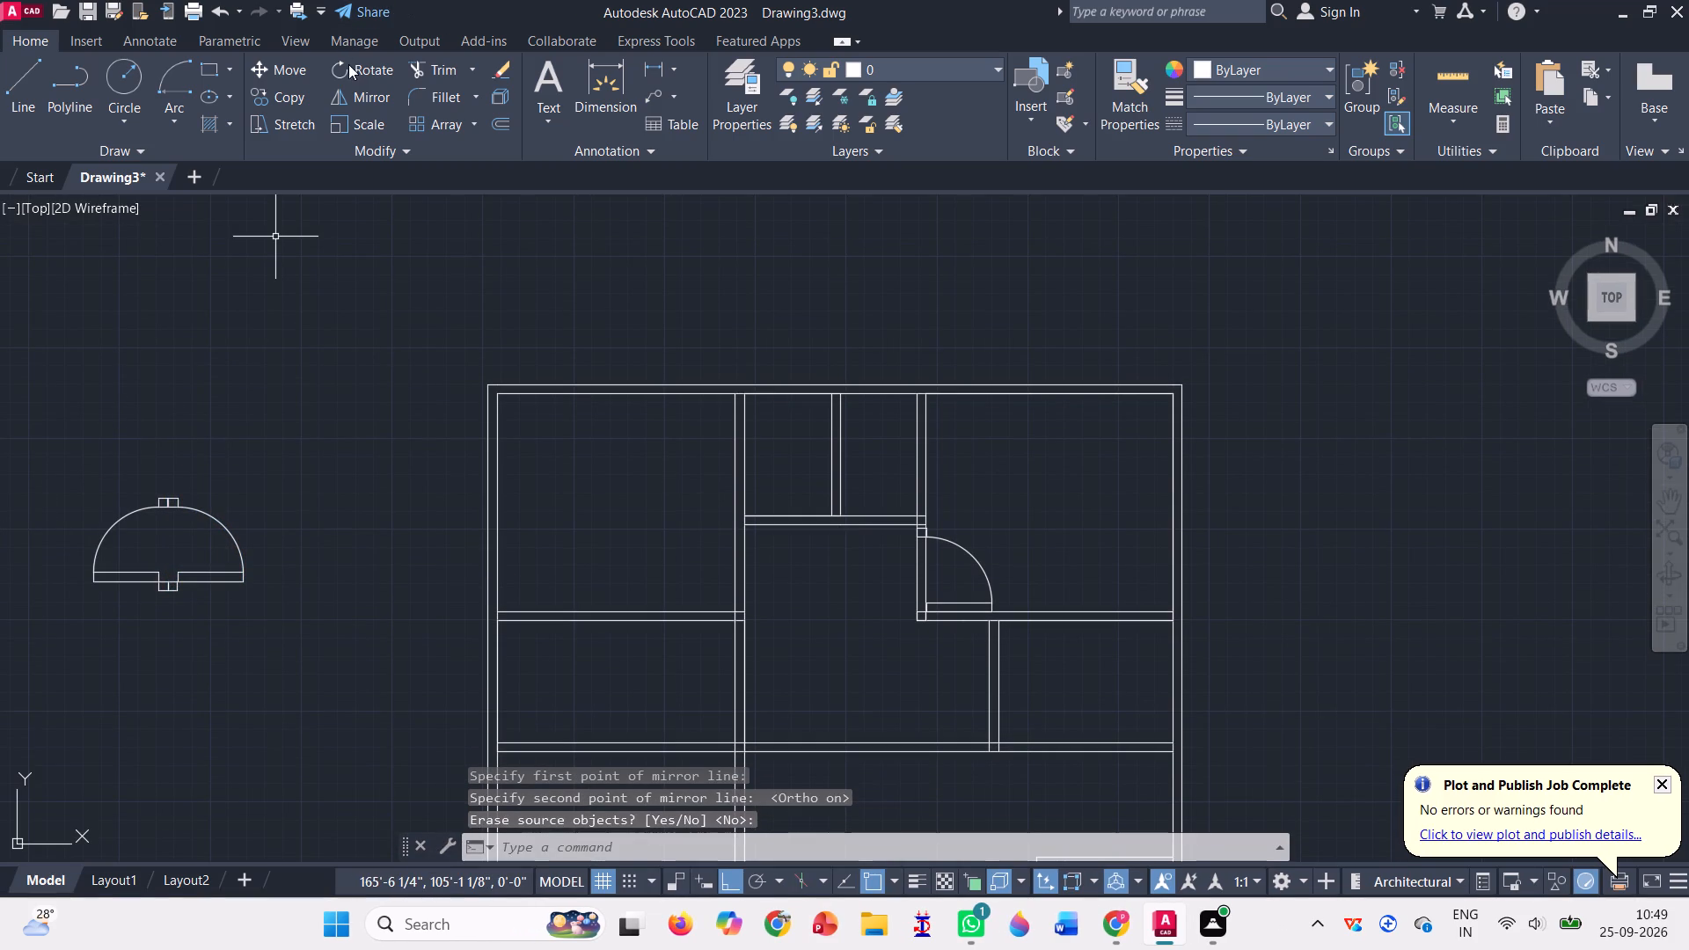
Move the original east-side door symbol about 2'-6" due east, away from its mirrored copy.
{"action": "left_click", "coordinate": [292, 66]}
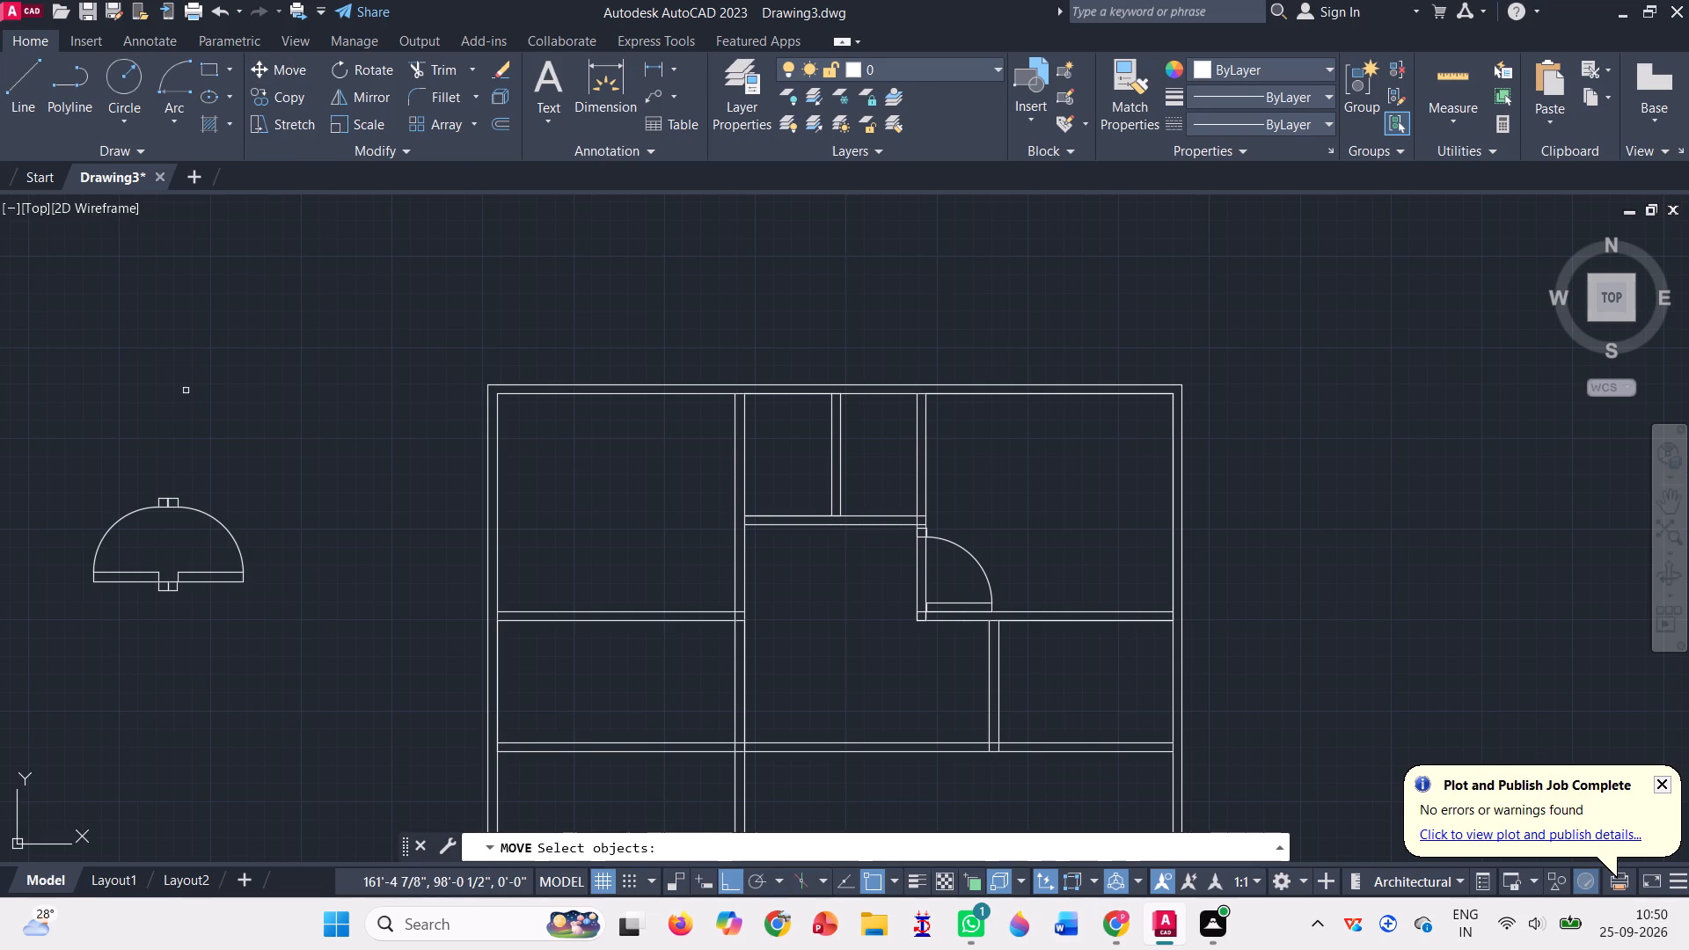
{"action": "scroll", "coordinate": [171, 548], "scroll_direction": "up", "scroll_amount": 2}
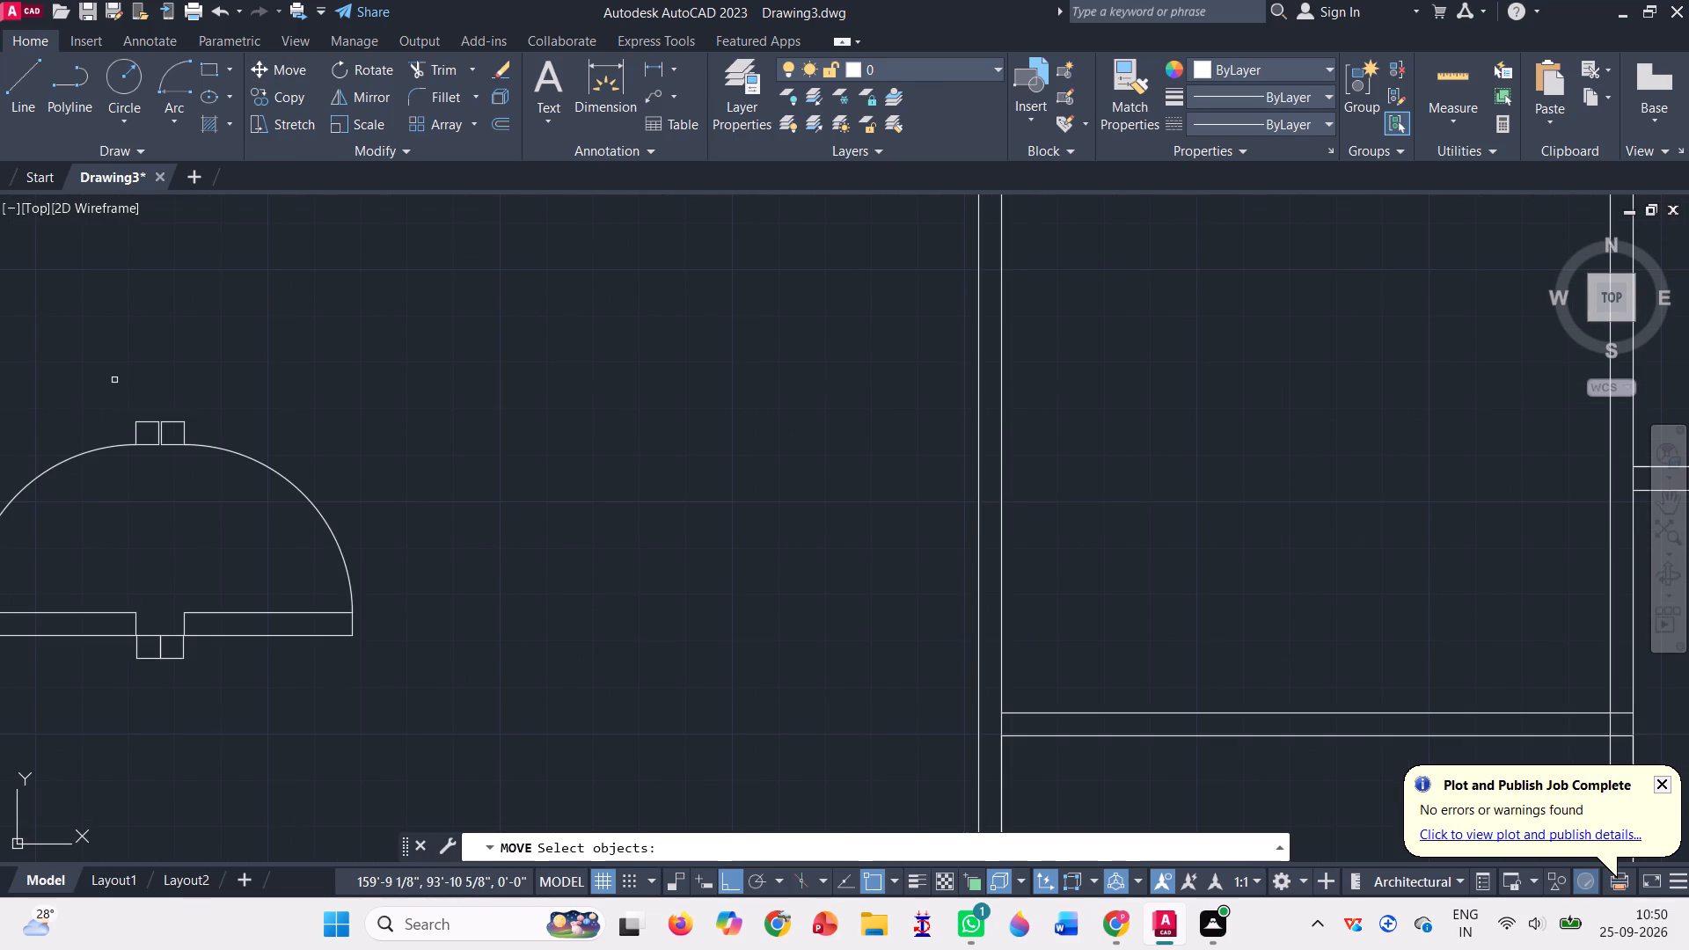
{"action": "left_click_drag", "start_coordinate": [143, 375], "coordinate": [415, 619]}
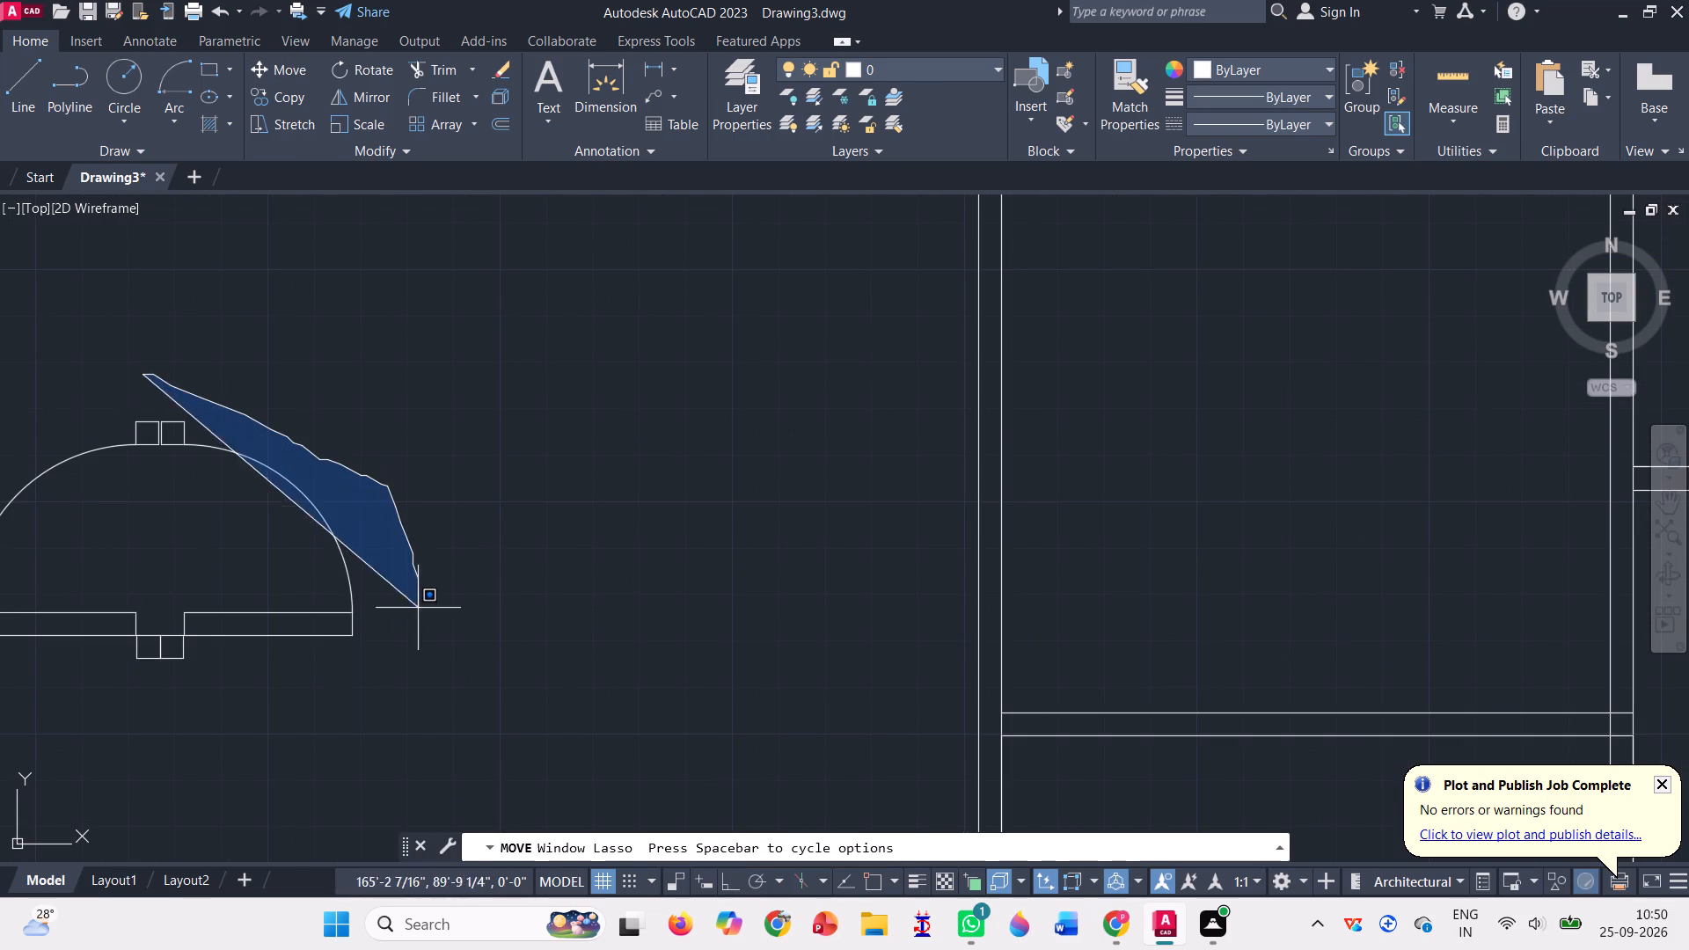
{"action": "left_click_drag", "start_coordinate": [415, 619], "coordinate": [186, 751]}
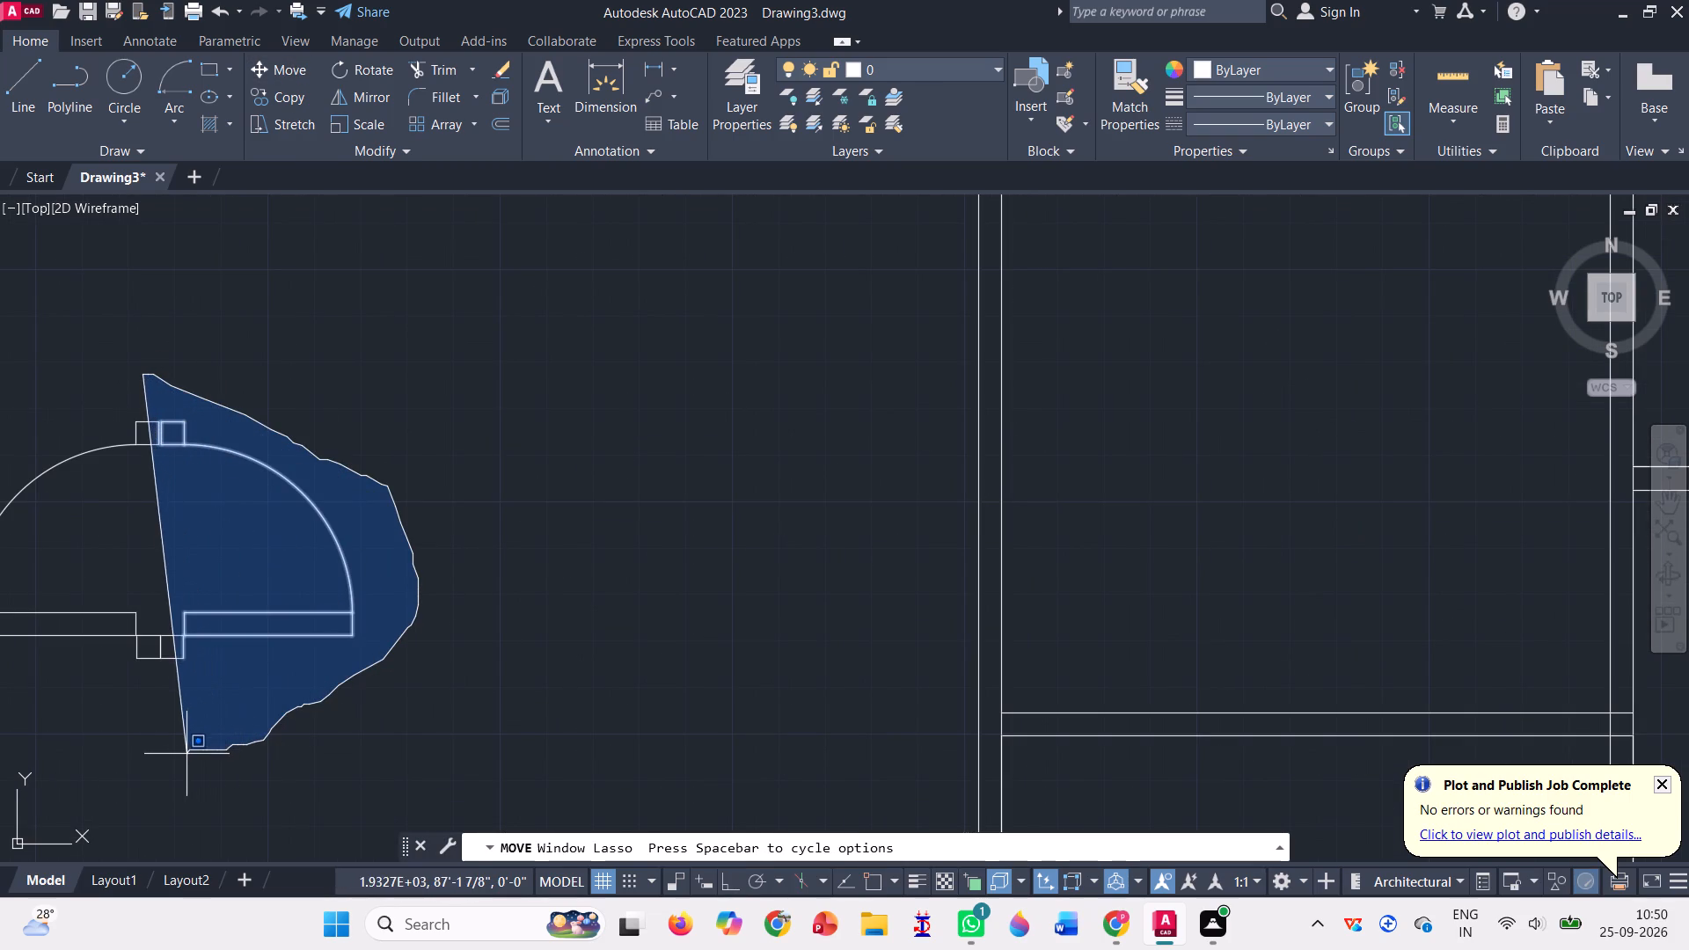
{"action": "left_click_drag", "start_coordinate": [186, 751], "coordinate": [166, 746]}
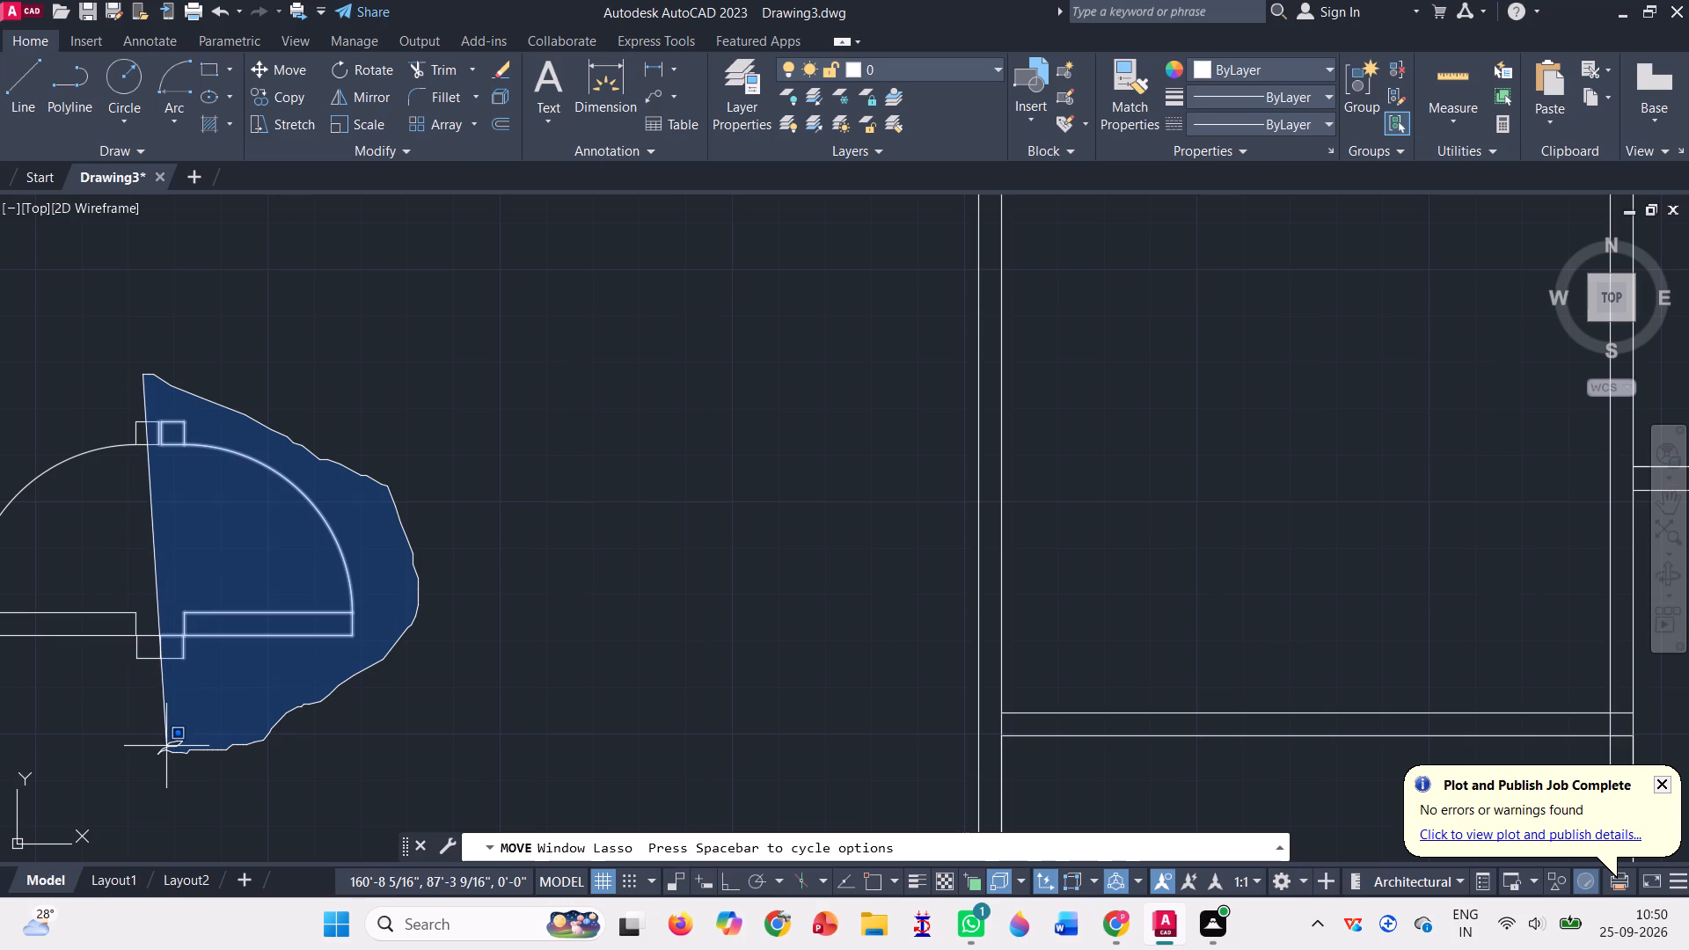
{"action": "left_click_drag", "start_coordinate": [166, 746], "coordinate": [163, 749]}
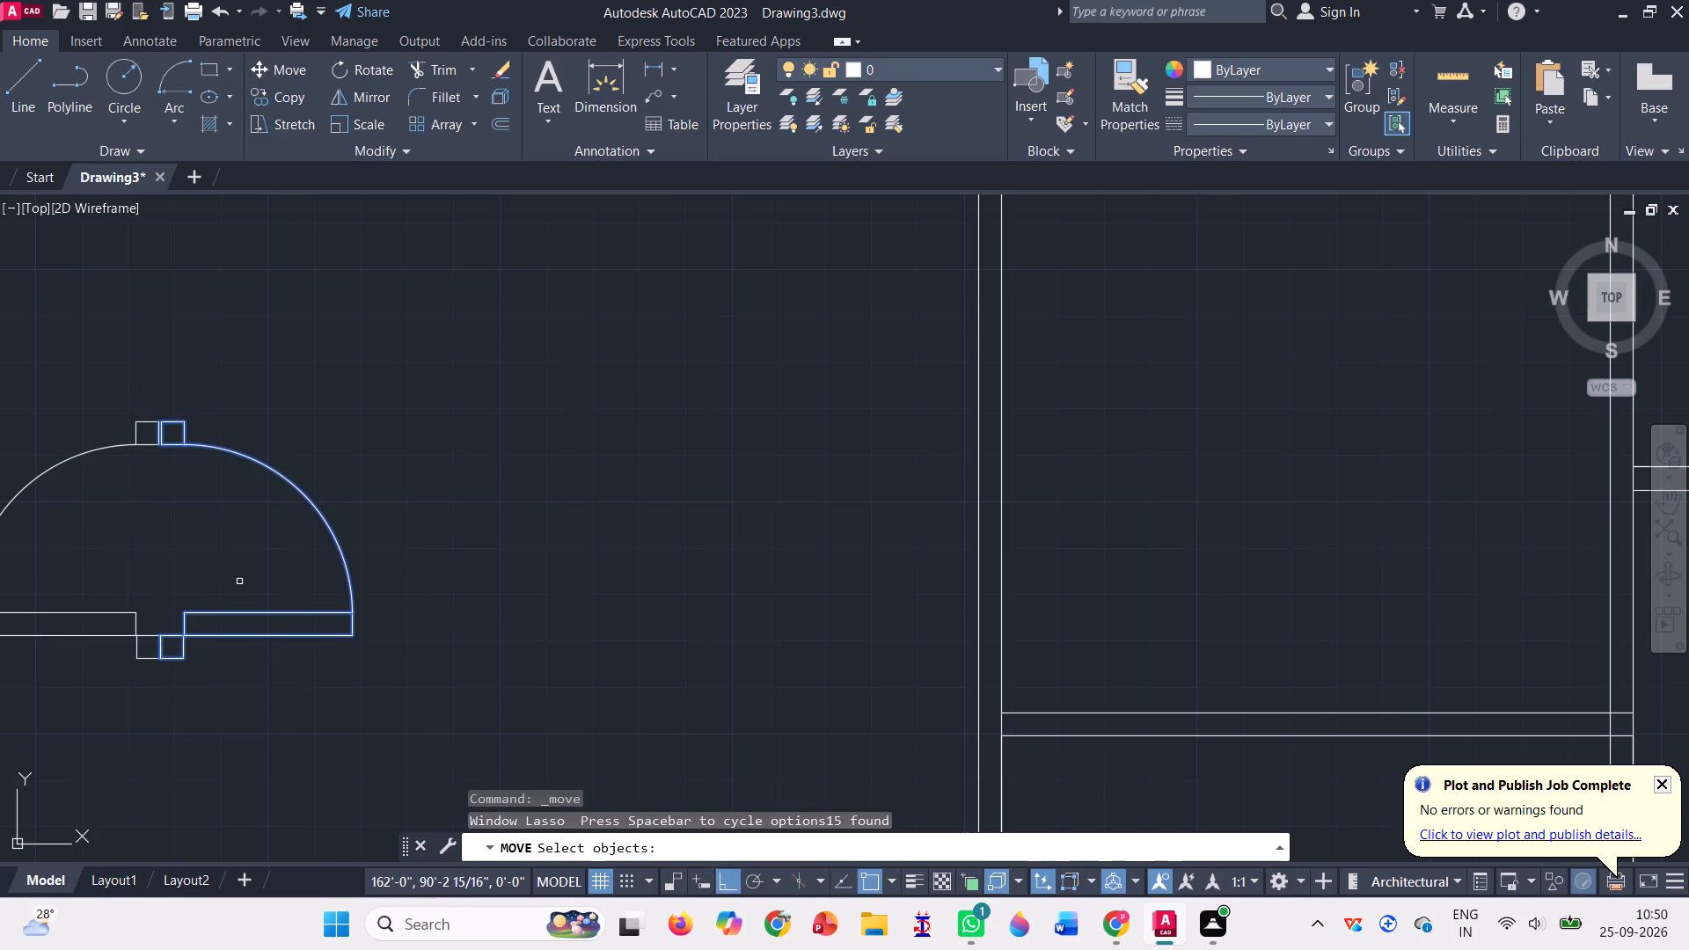
{"action": "key", "text": "Return"}
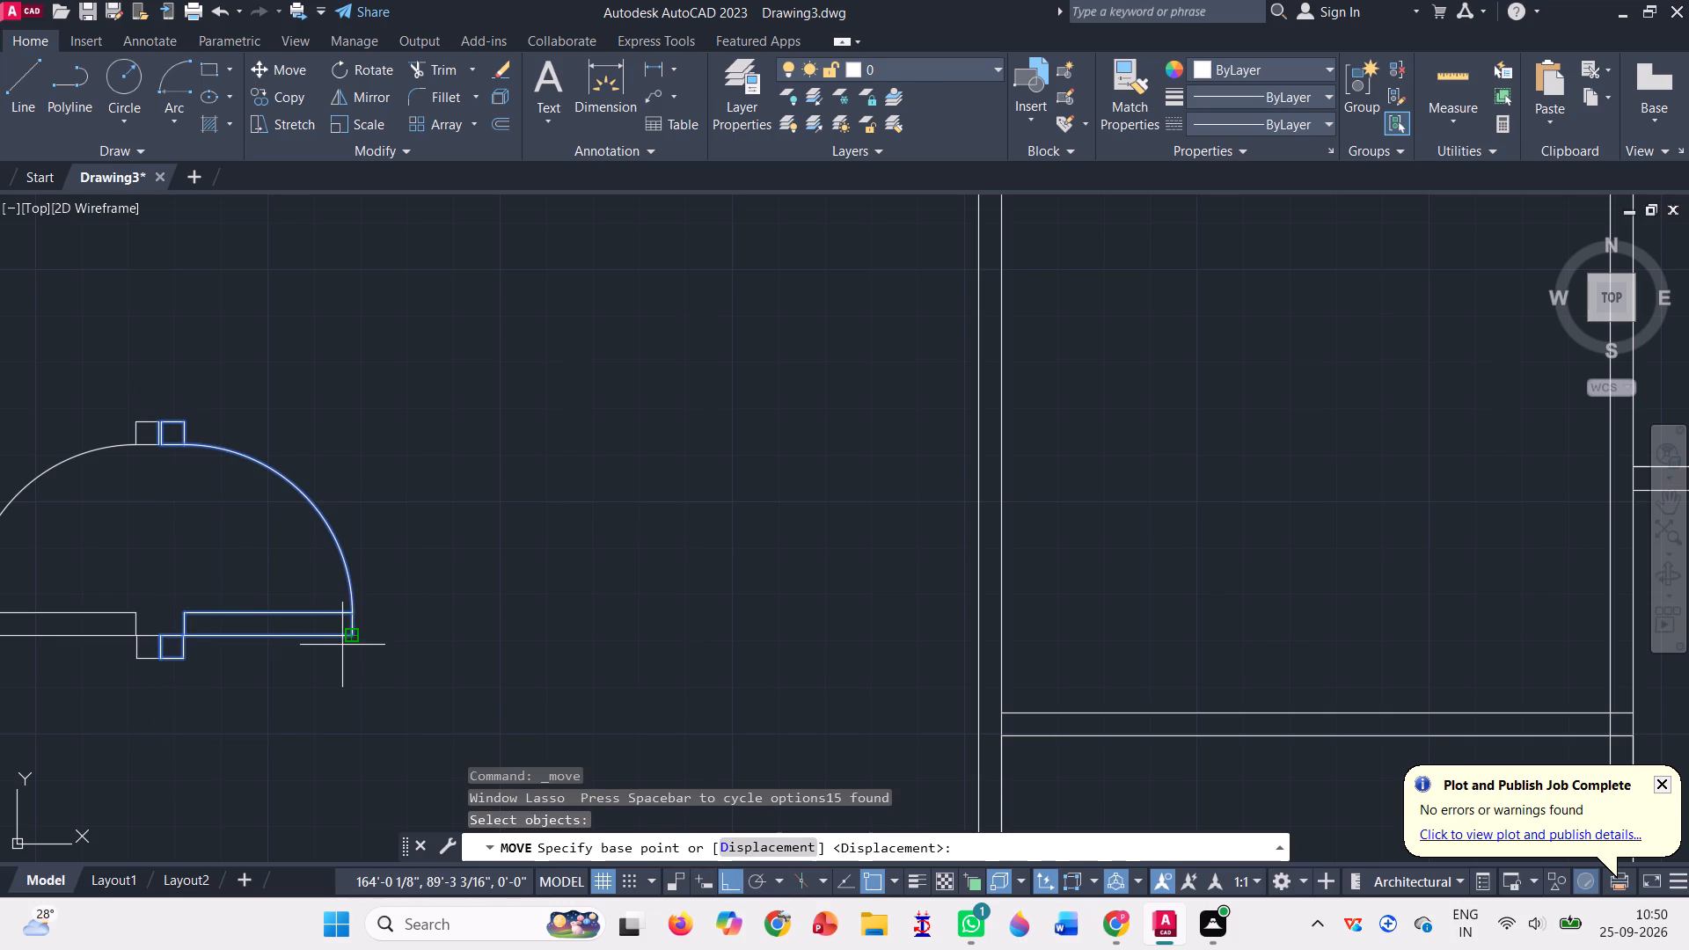
{"action": "left_click", "coordinate": [345, 642]}
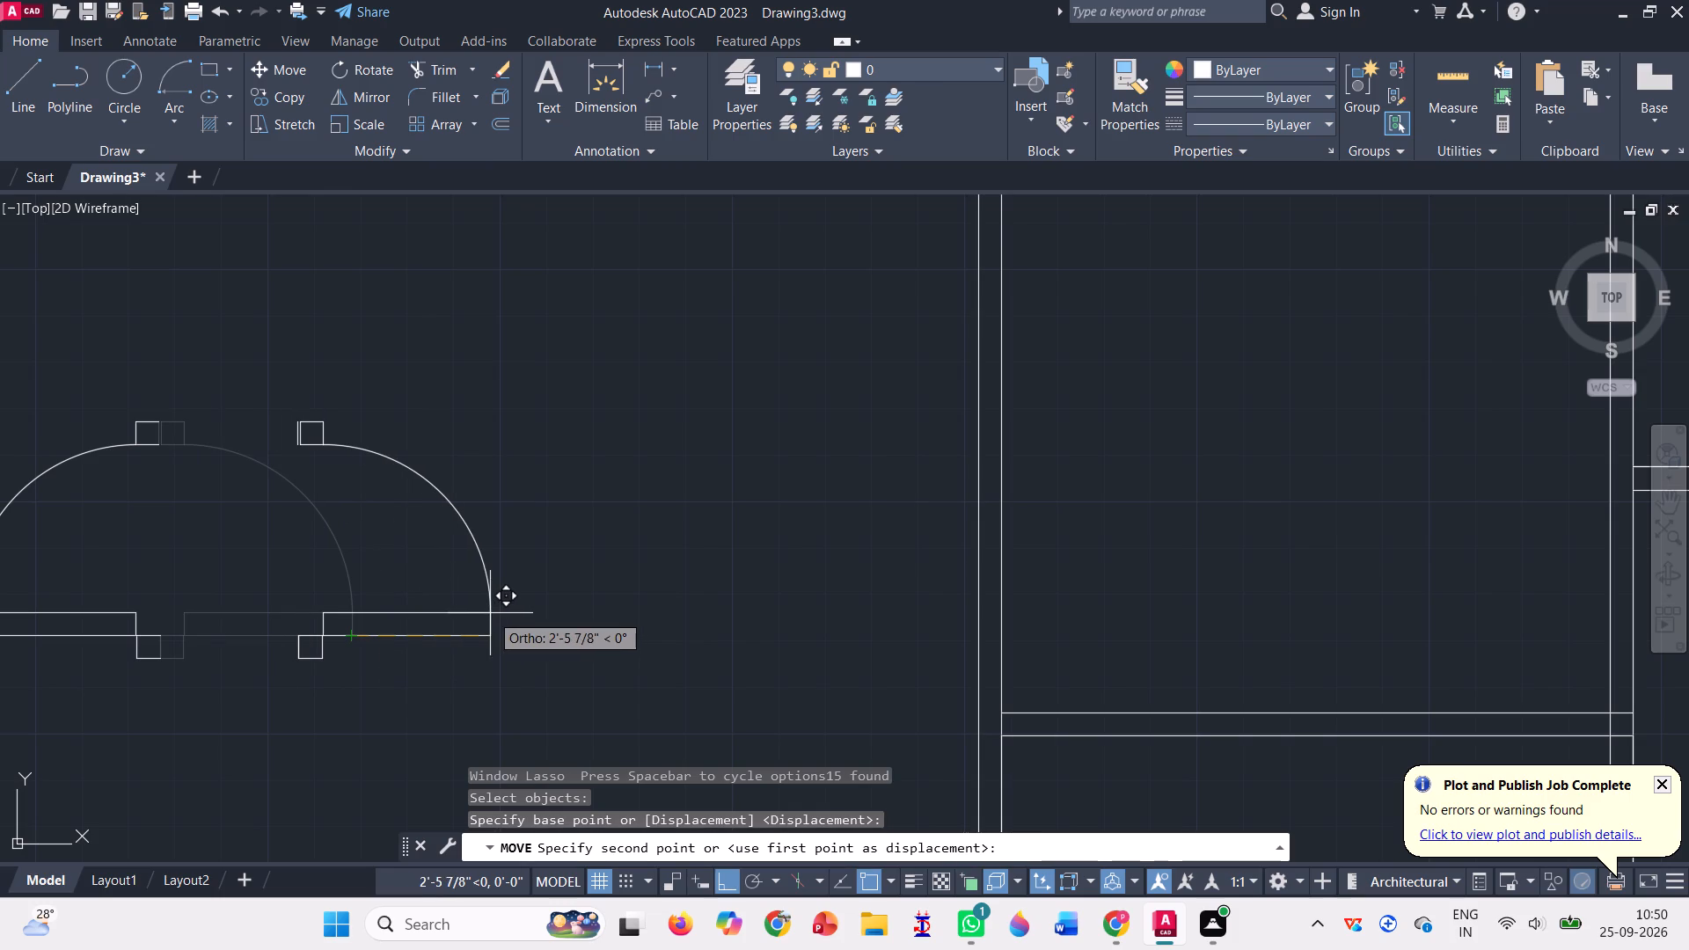
{"action": "left_click", "coordinate": [490, 613]}
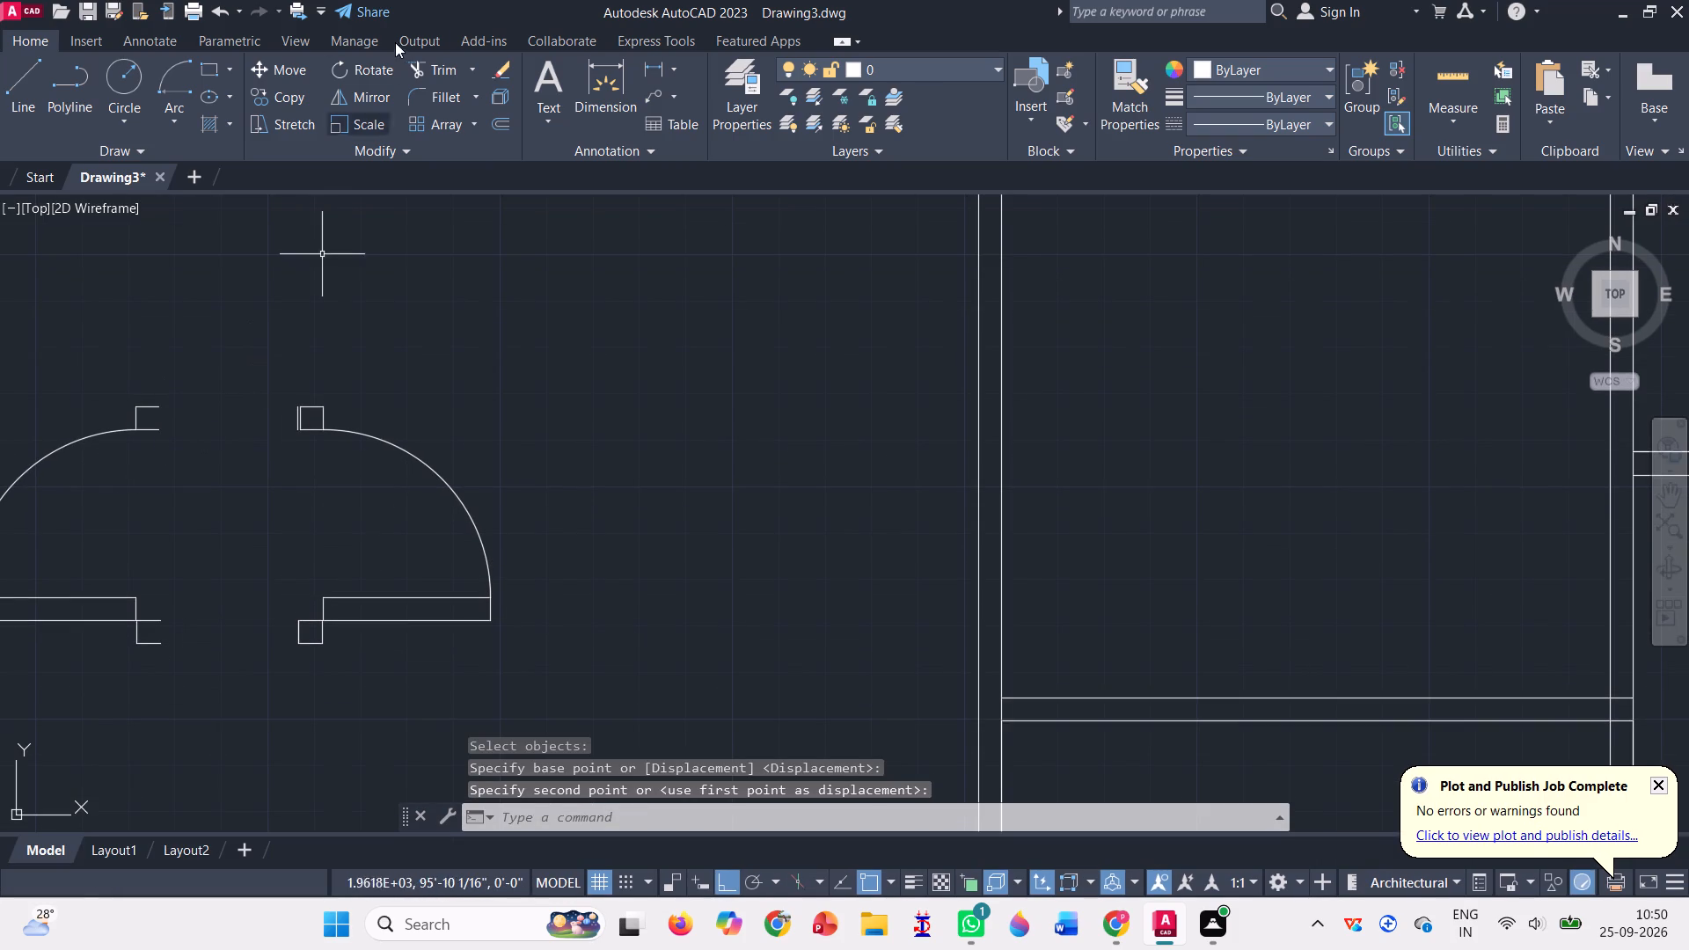
Draw a line from the mirrored door's north jamb northeast corner to its south jamb's southeast corner, with Ortho turned off.
{"action": "left_click", "coordinate": [21, 85]}
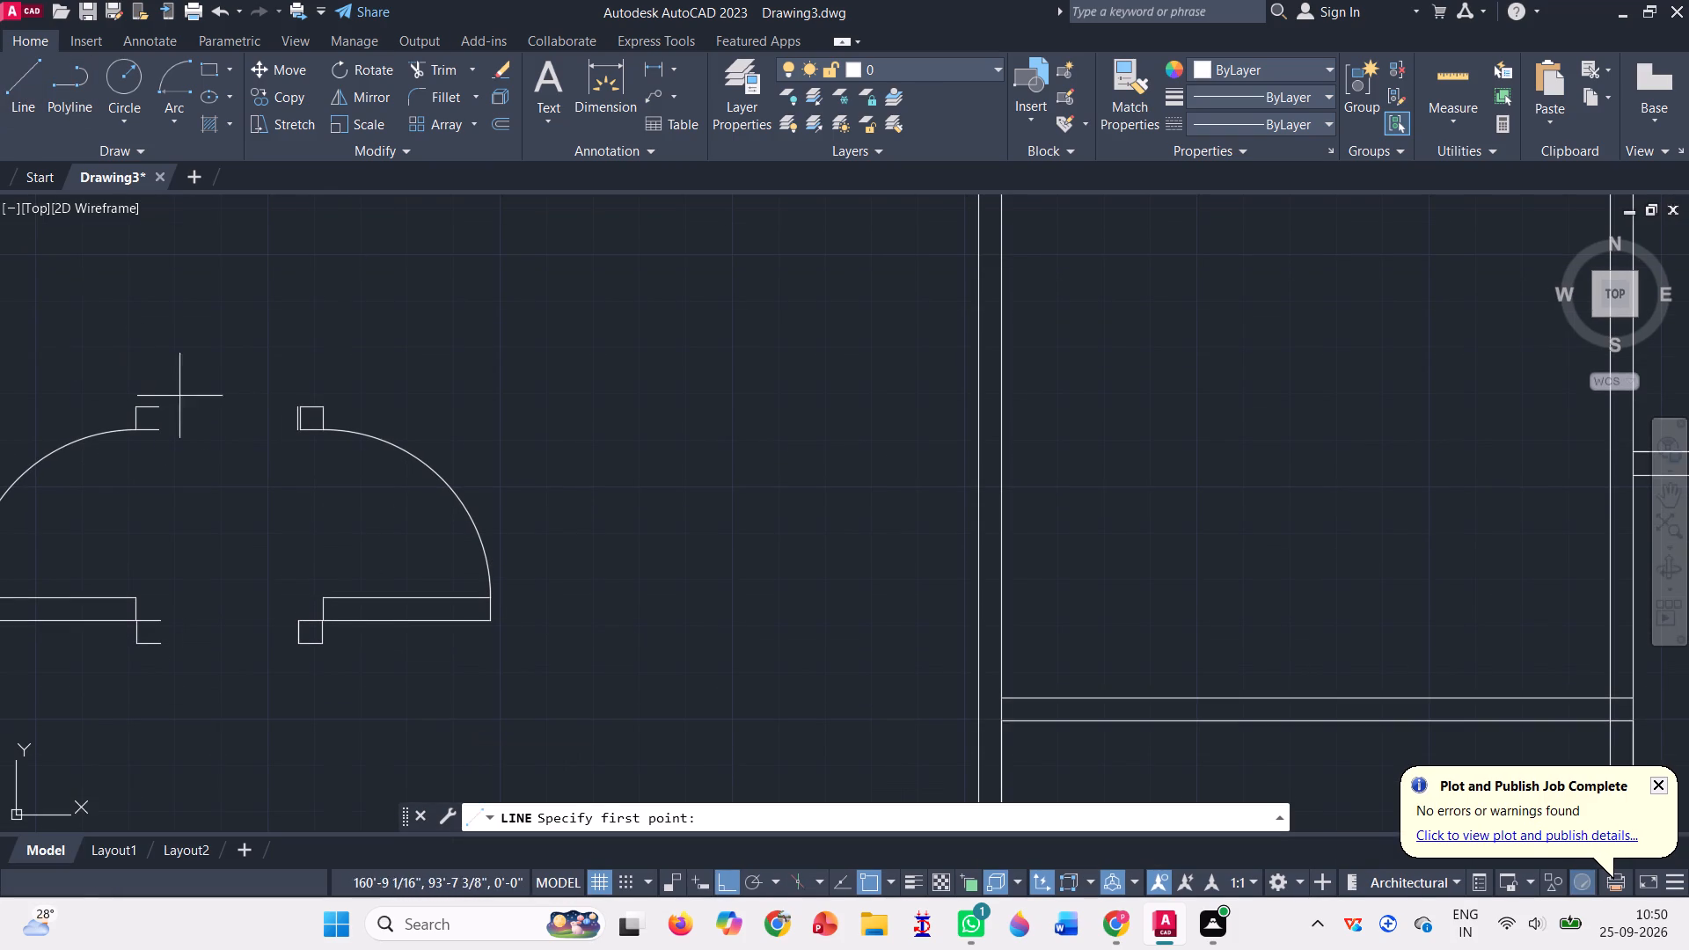
{"action": "left_click", "coordinate": [158, 415]}
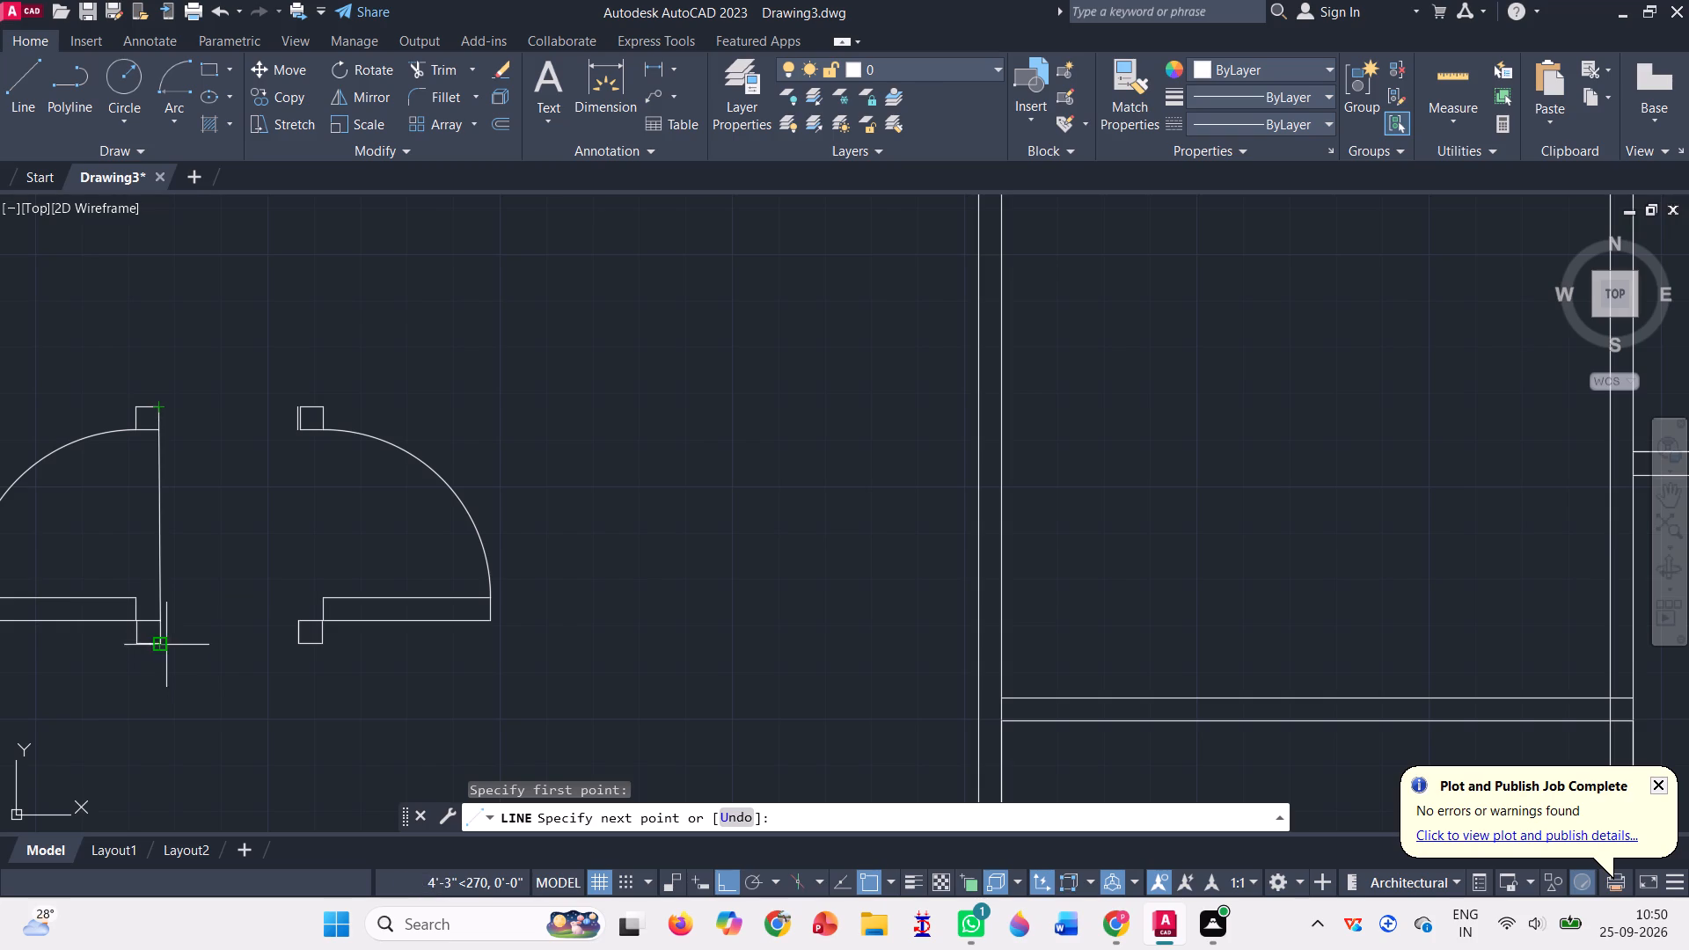
{"action": "scroll", "coordinate": [161, 645], "scroll_direction": "up", "scroll_amount": 1}
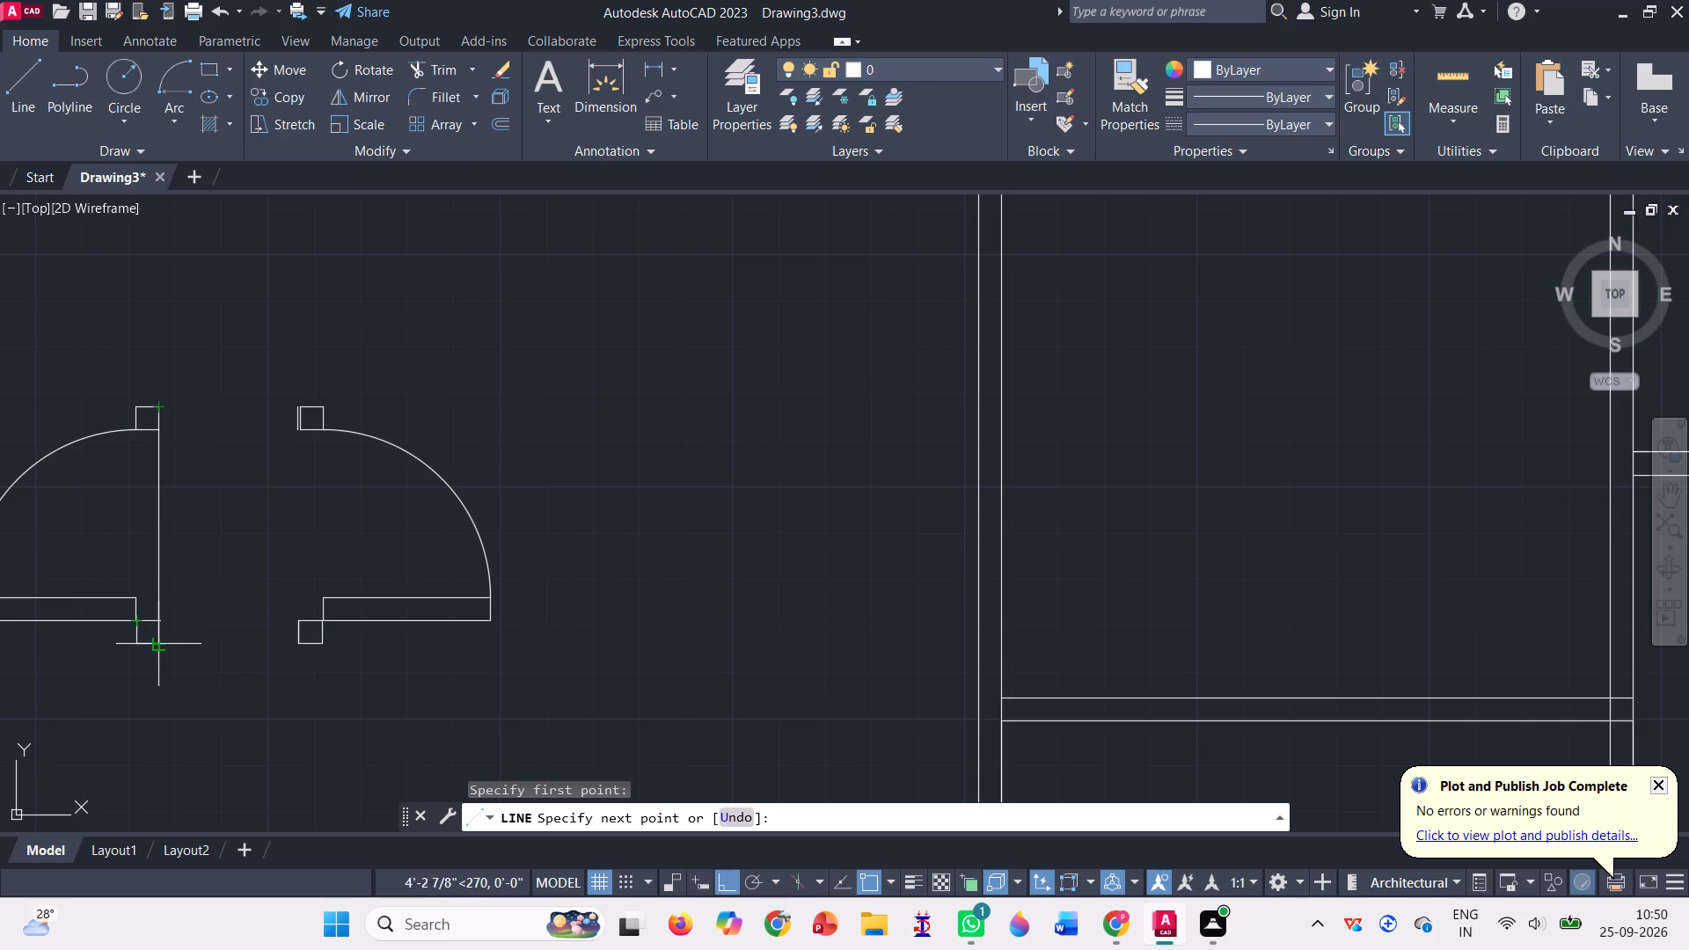
{"action": "scroll", "coordinate": [161, 645], "scroll_direction": "up", "scroll_amount": 1}
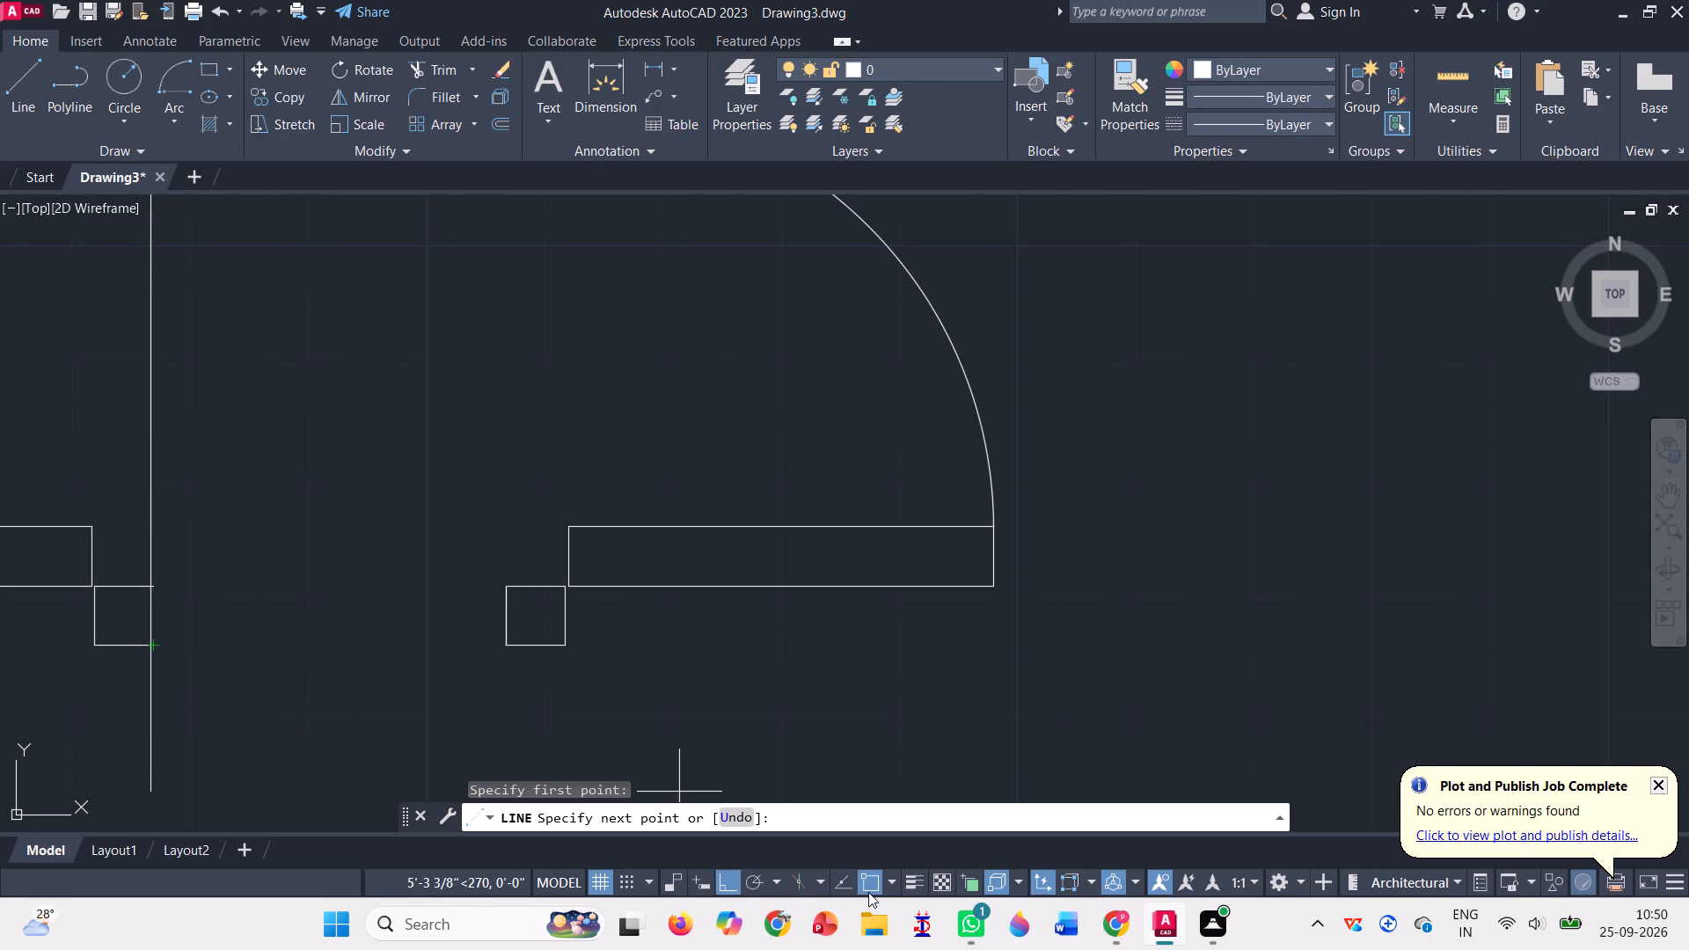
{"action": "left_click", "coordinate": [724, 873]}
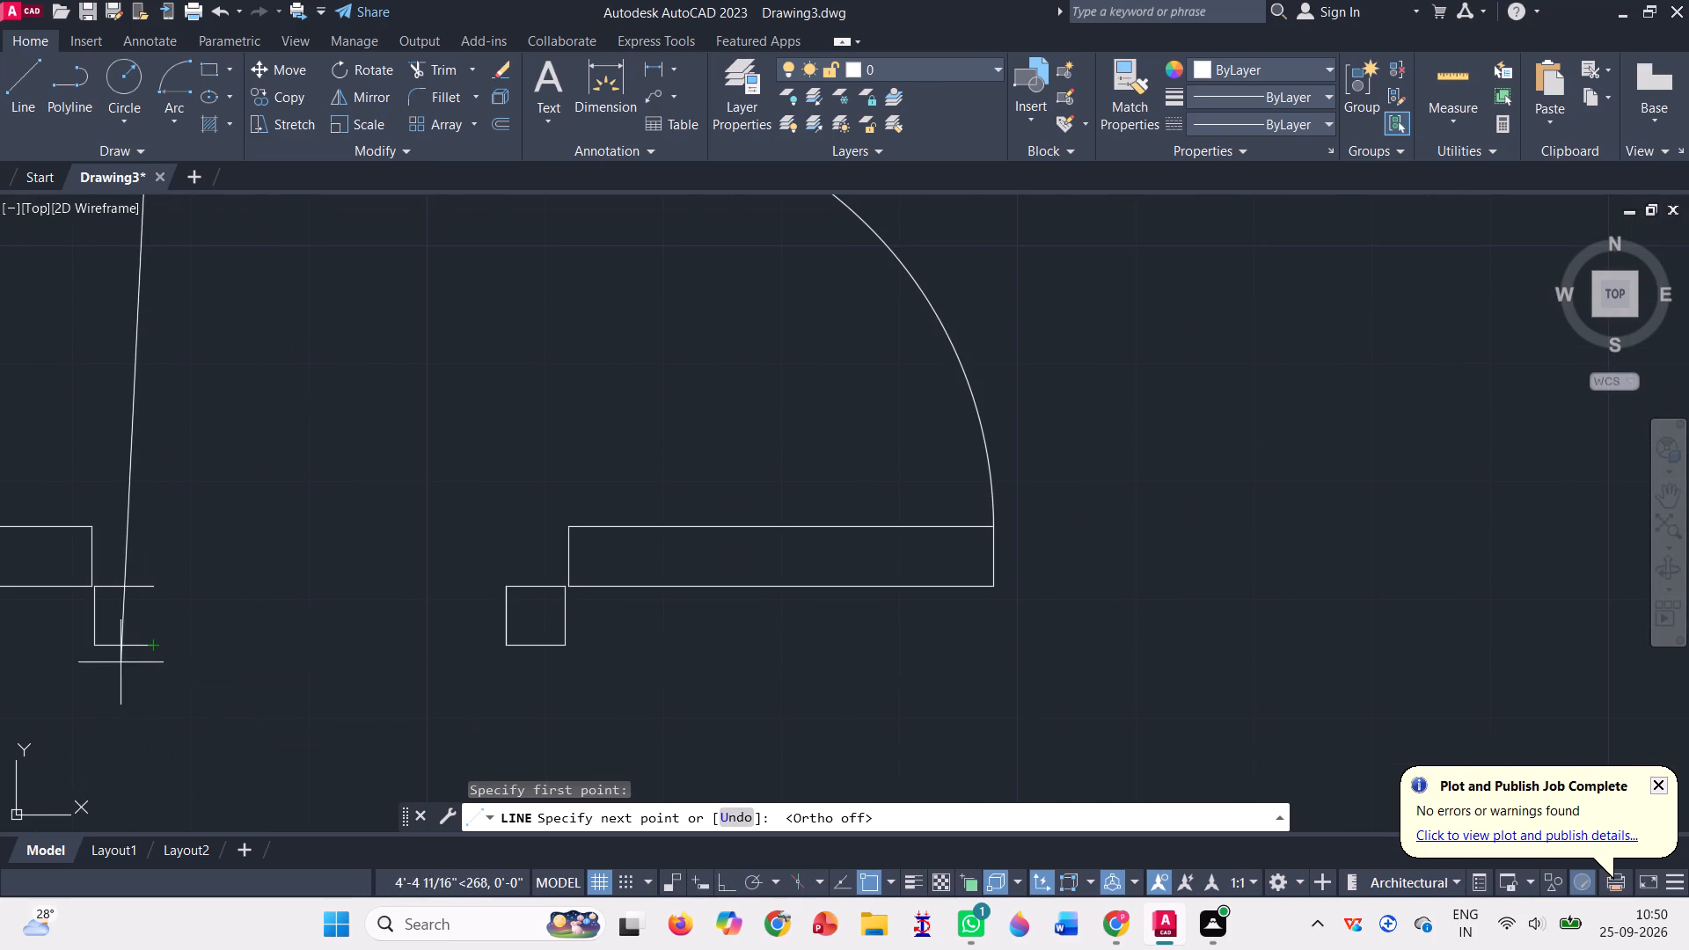
{"action": "left_click", "coordinate": [150, 647]}
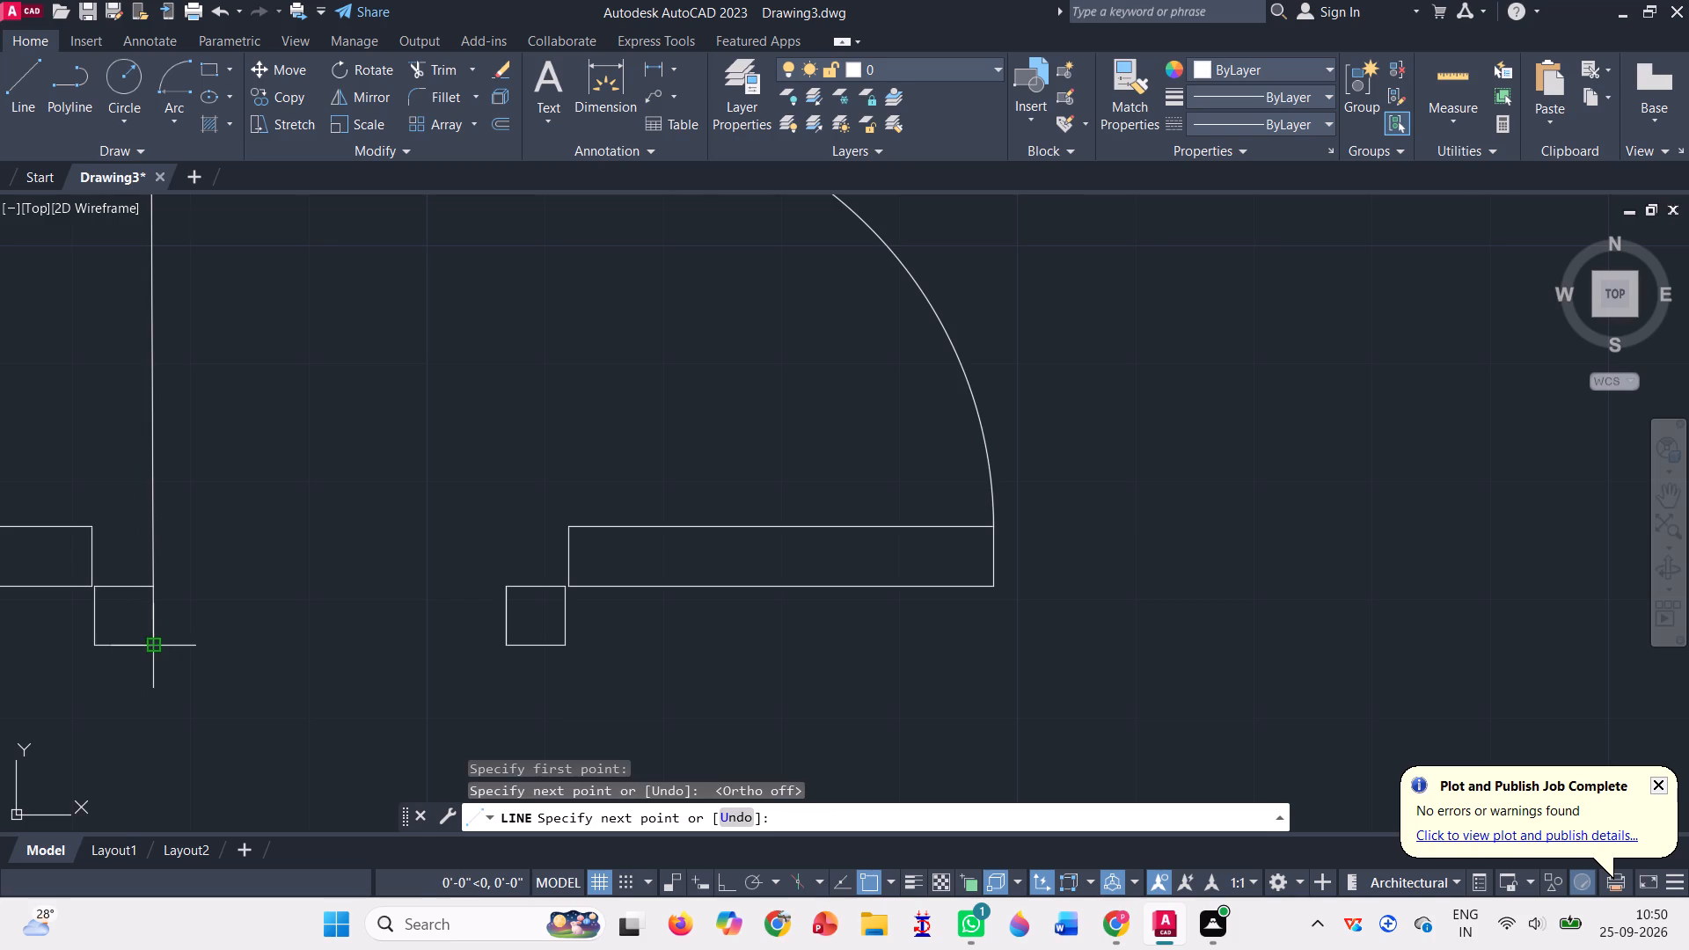
{"action": "scroll", "coordinate": [165, 649], "scroll_direction": "down", "scroll_amount": 4}
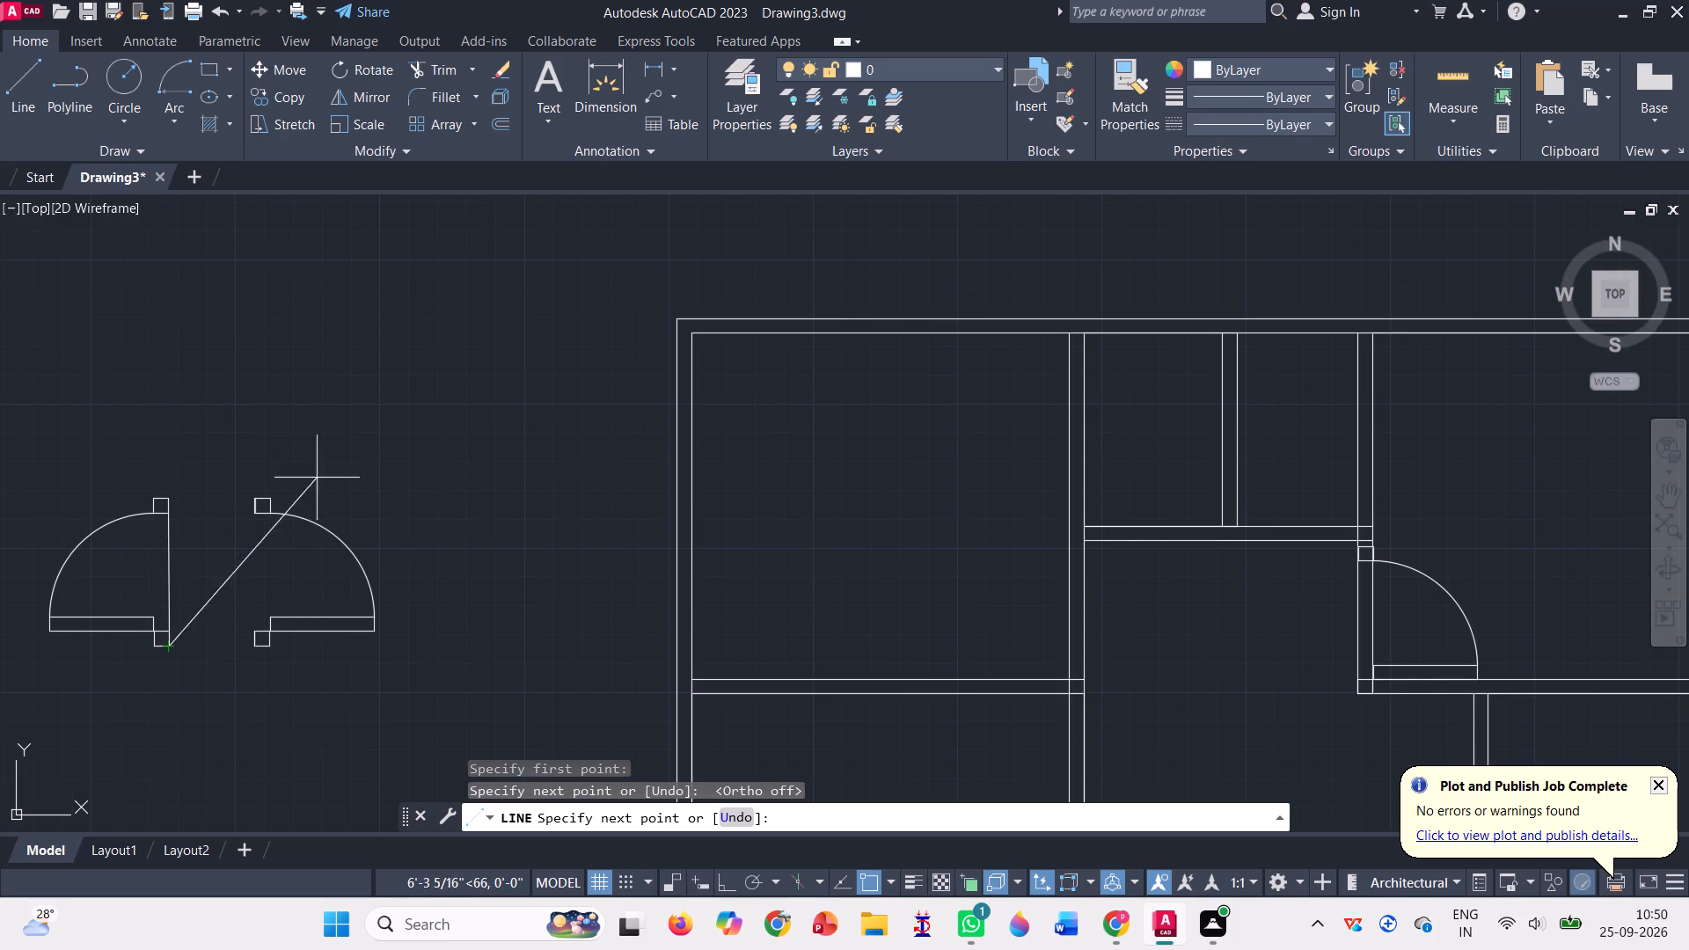
{"action": "key", "text": "Escape"}
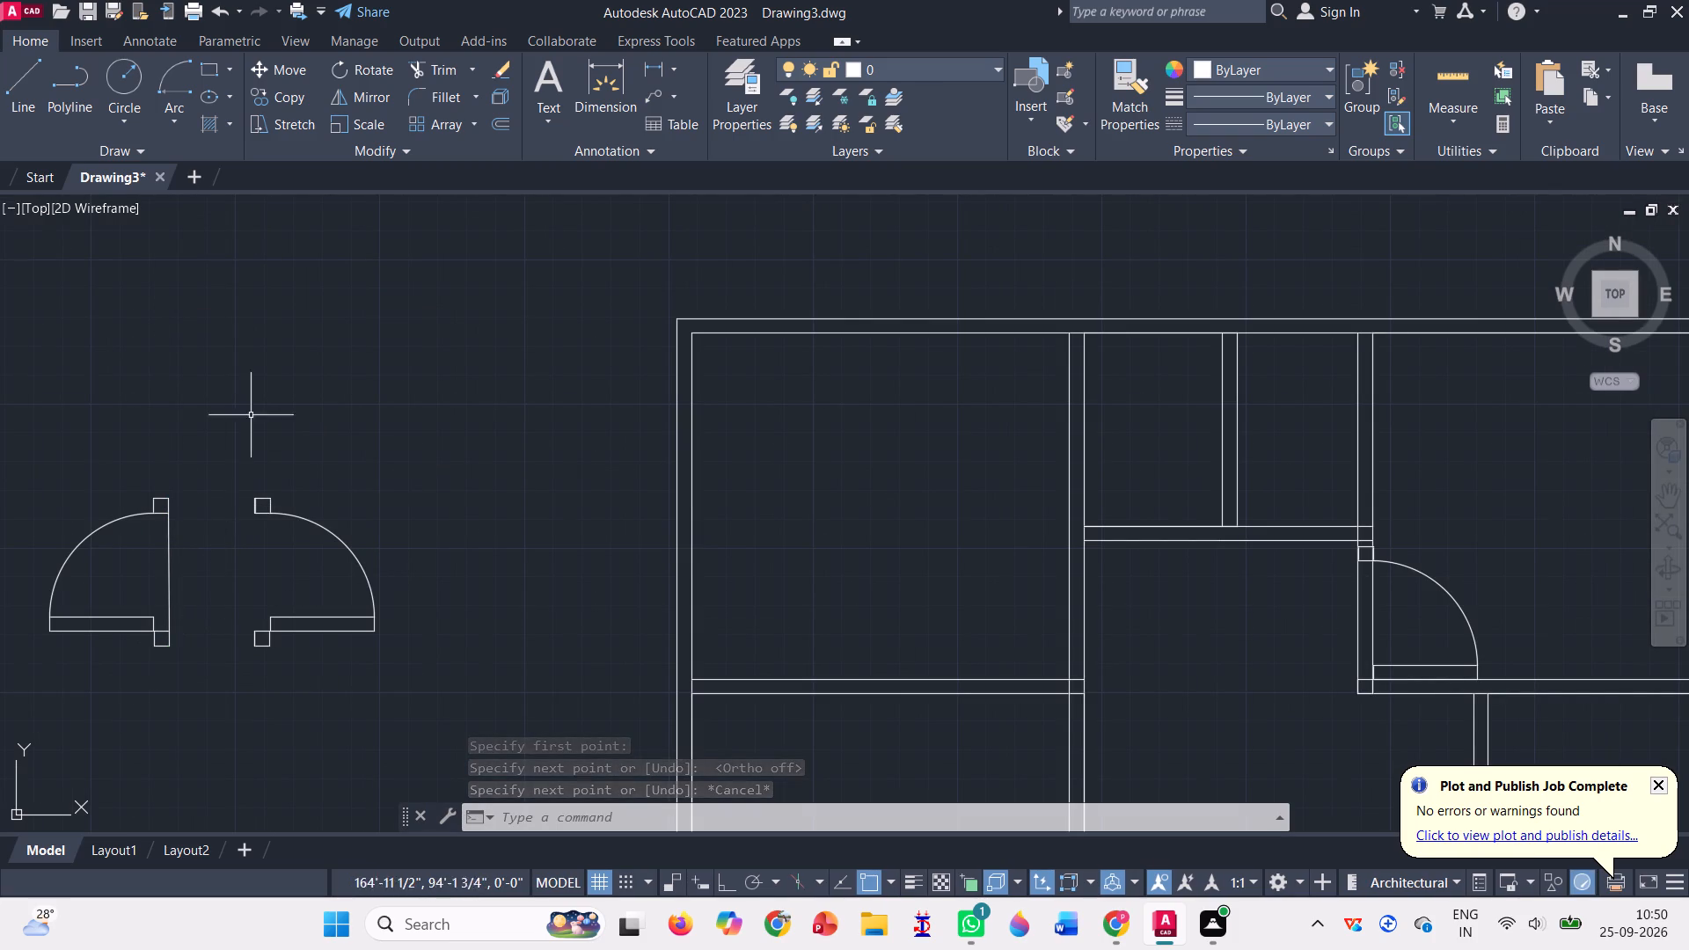
Trim the line between the mirrored door's north and south jambs.
{"action": "left_click", "coordinate": [421, 63]}
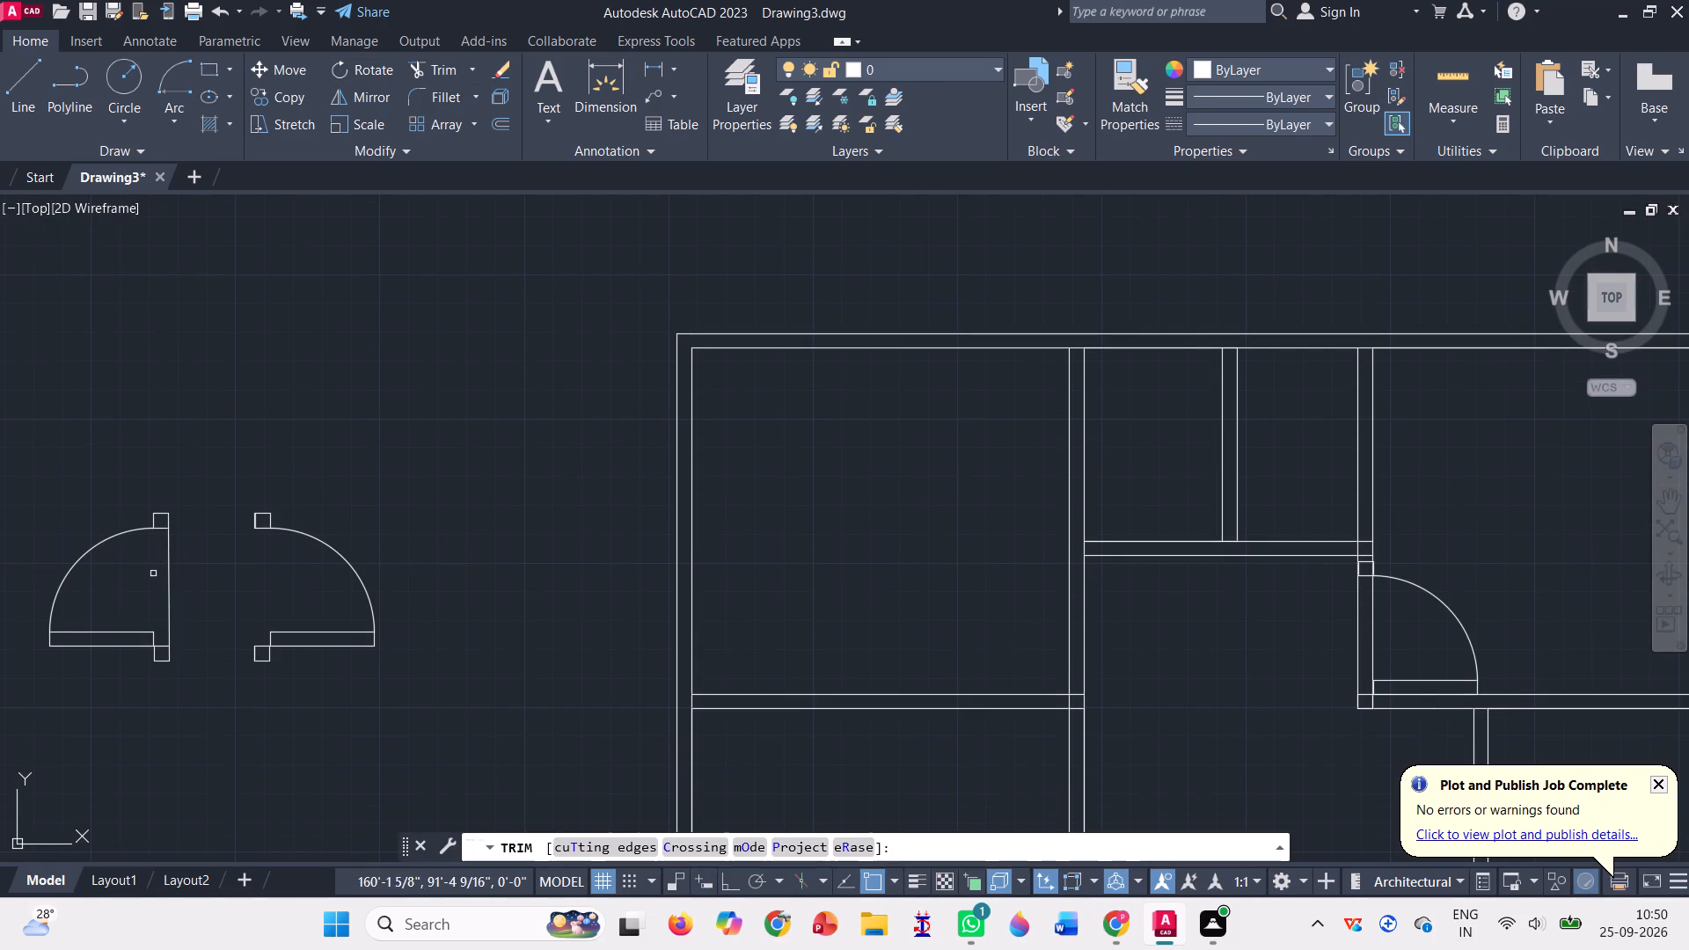
{"action": "left_click_drag", "start_coordinate": [133, 585], "coordinate": [204, 575]}
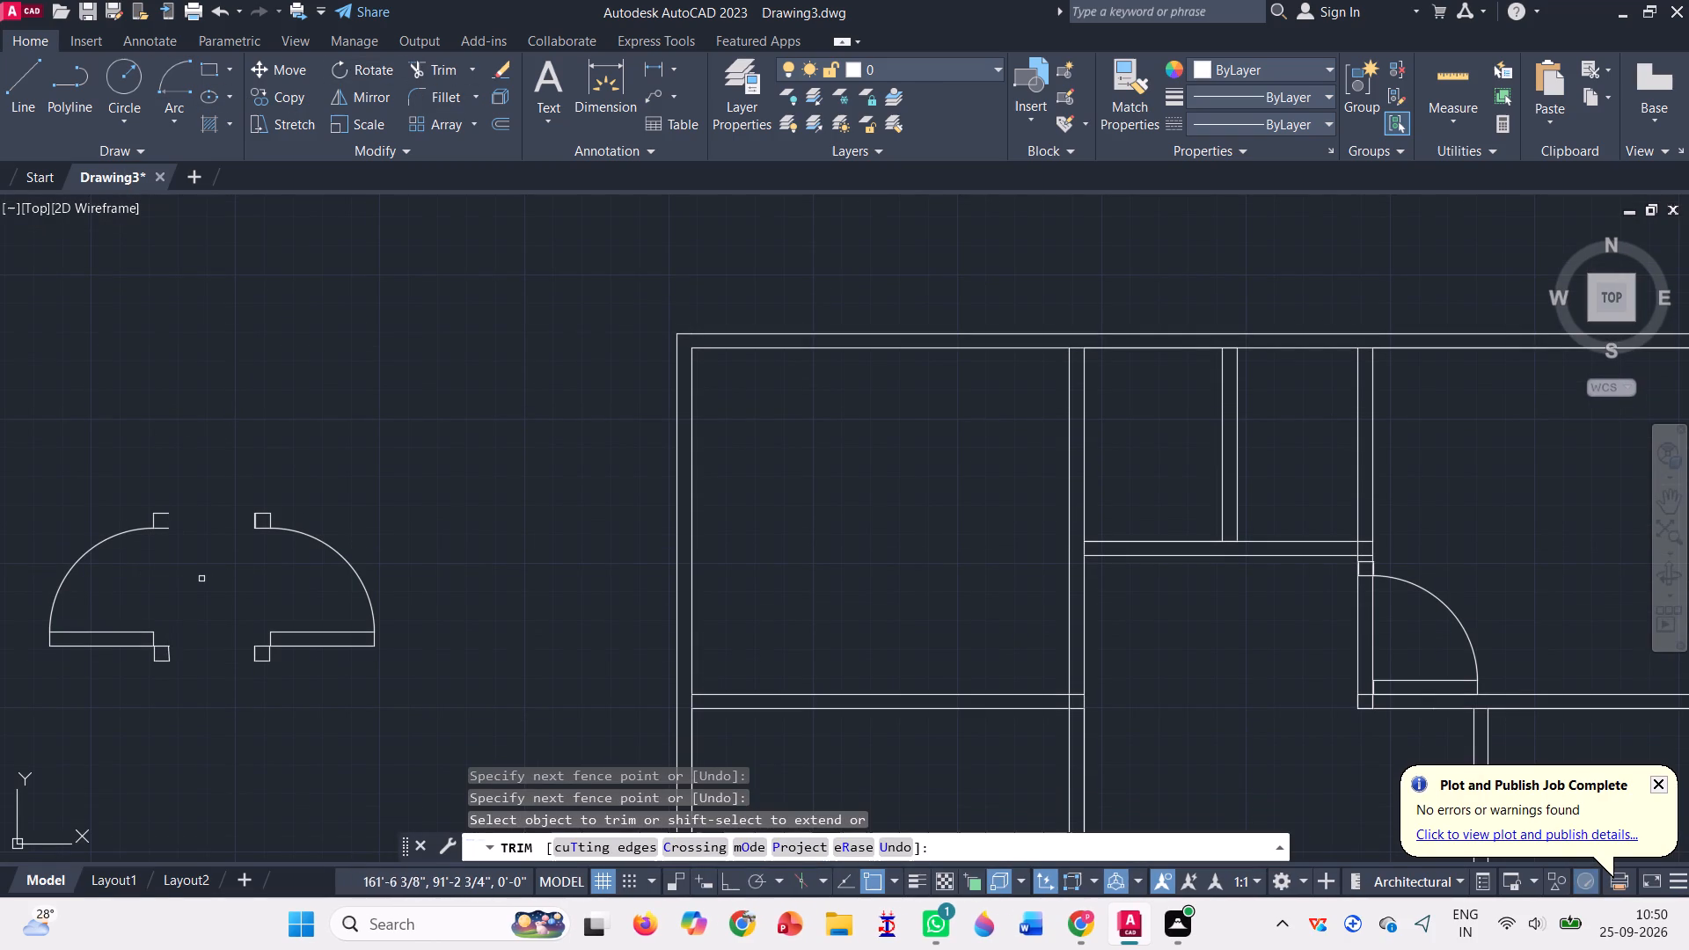
Draw a line closing the open east side of the mirrored door's north jamb, from its northeast to its southeast corner.
{"action": "scroll", "coordinate": [134, 666], "scroll_direction": "up", "scroll_amount": 2}
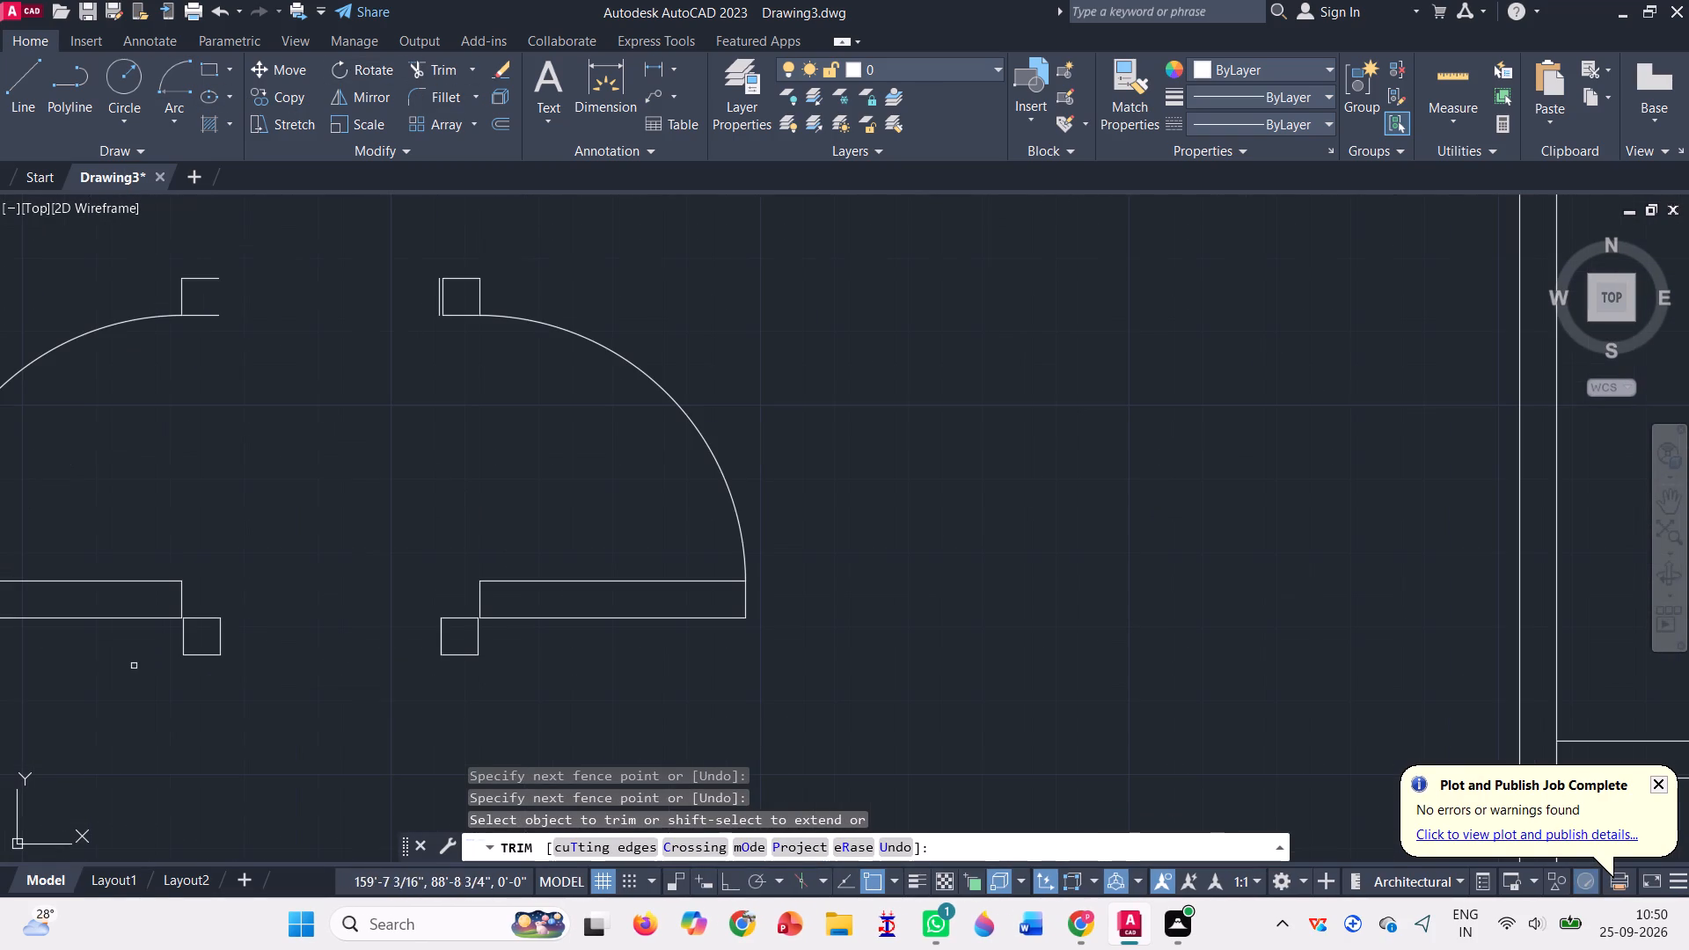
{"action": "scroll", "coordinate": [140, 221], "scroll_direction": "down", "scroll_amount": 1}
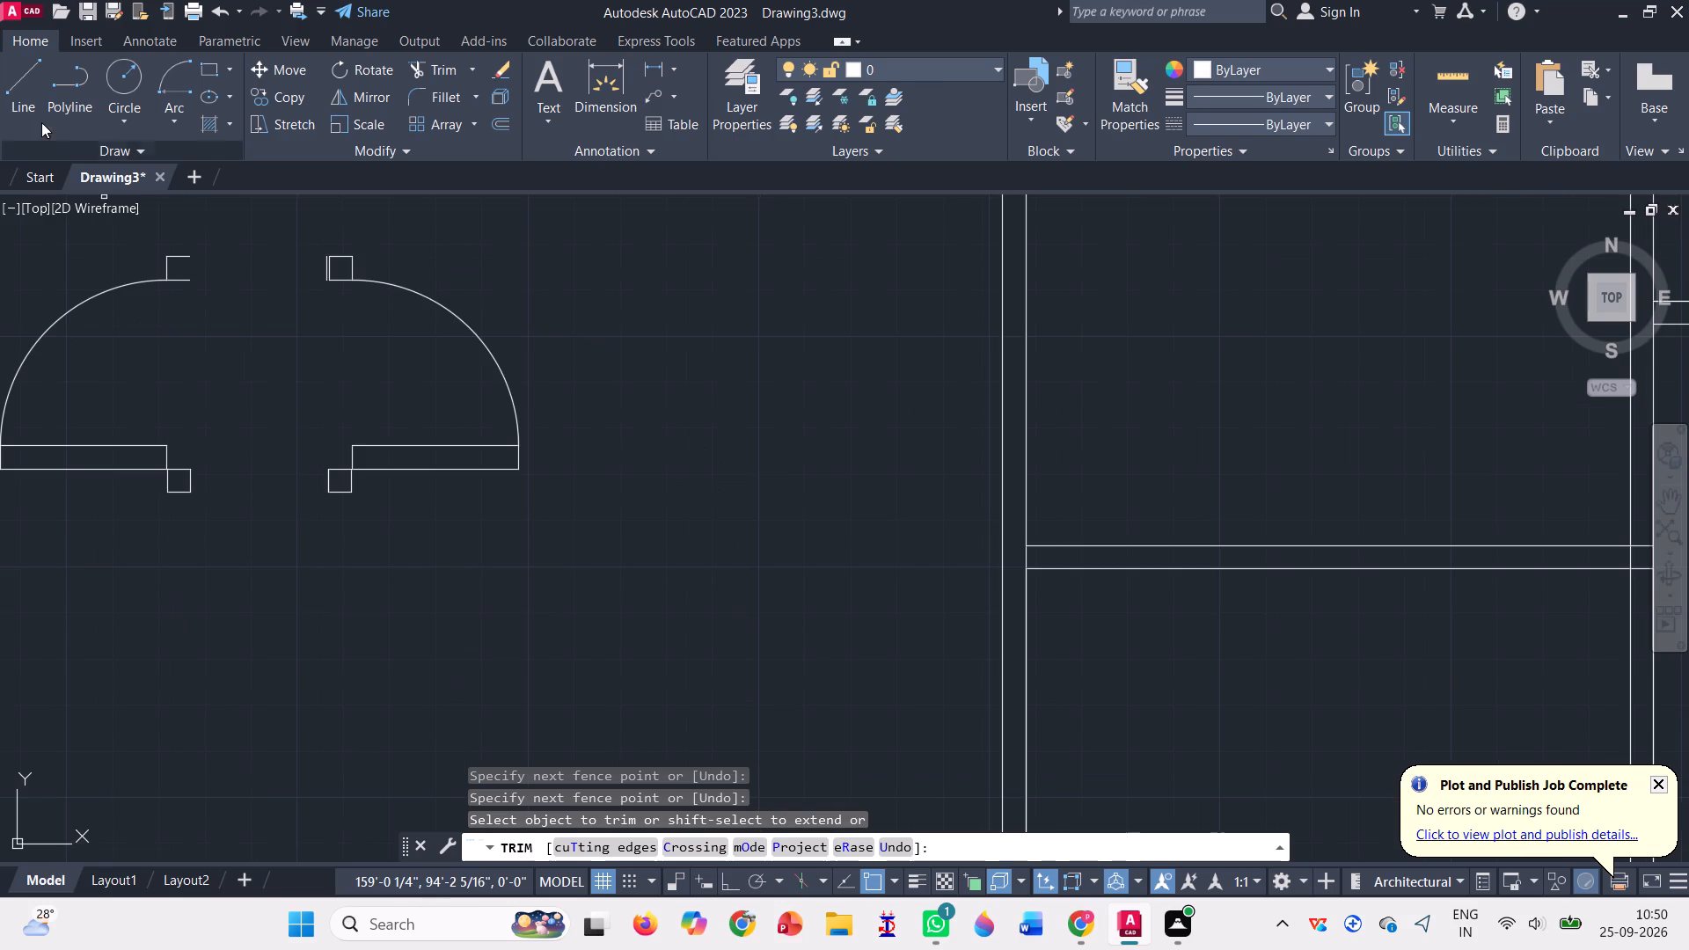
{"action": "left_click", "coordinate": [26, 106]}
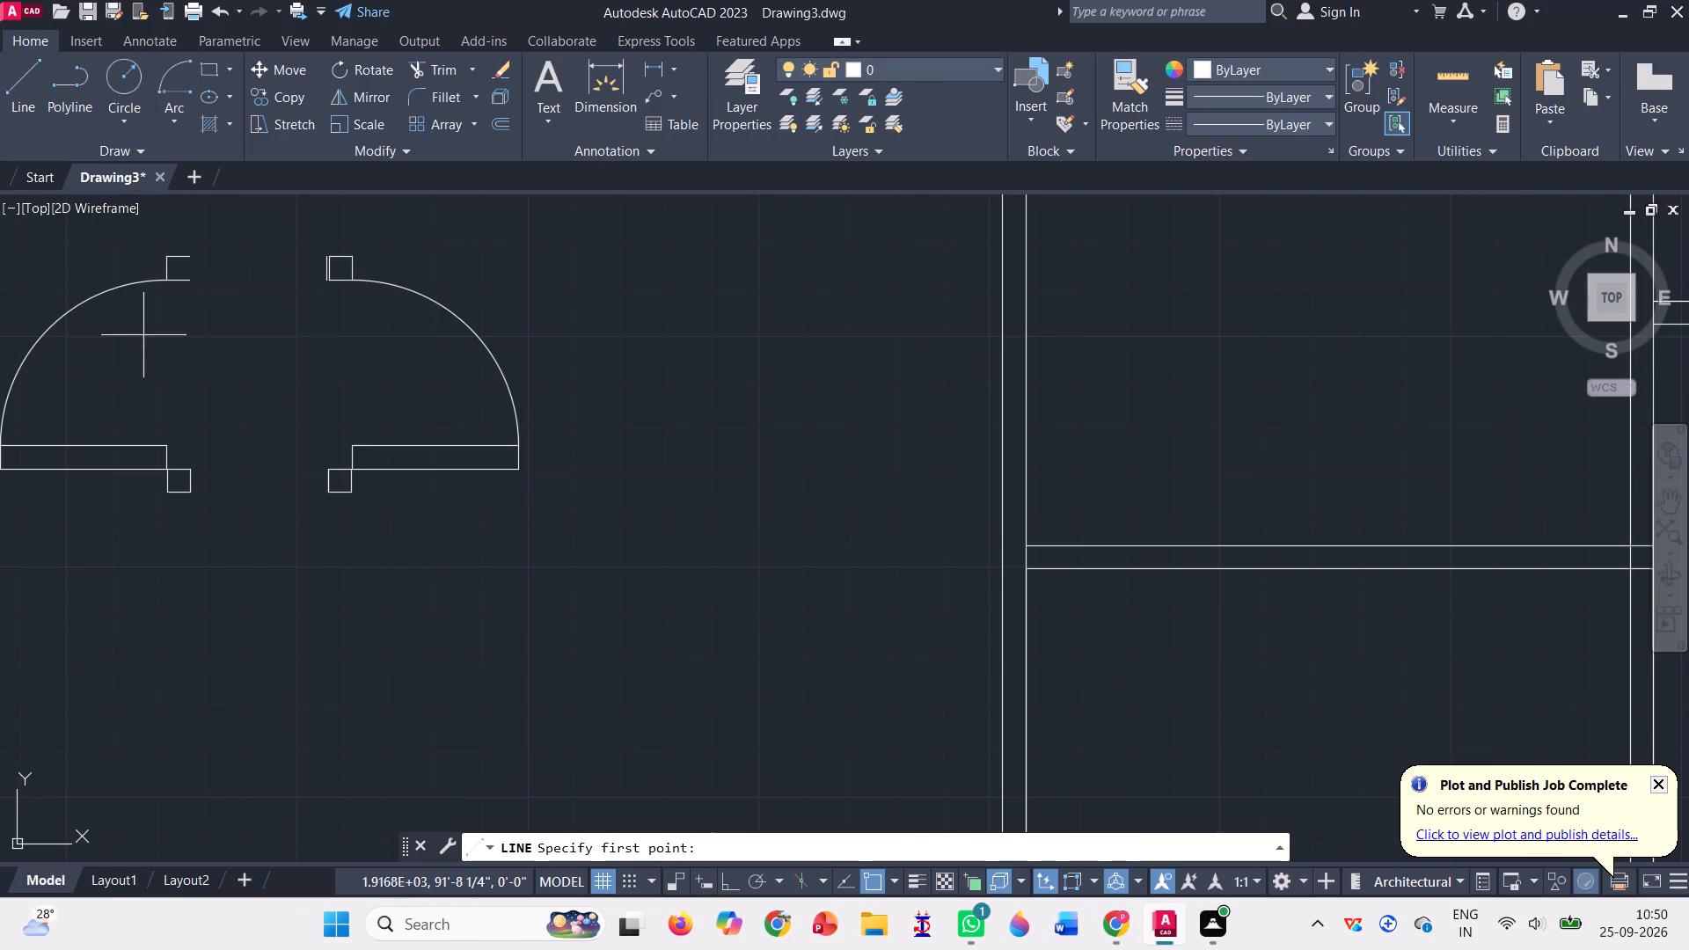
{"action": "scroll", "coordinate": [97, 240], "scroll_direction": "up", "scroll_amount": 1}
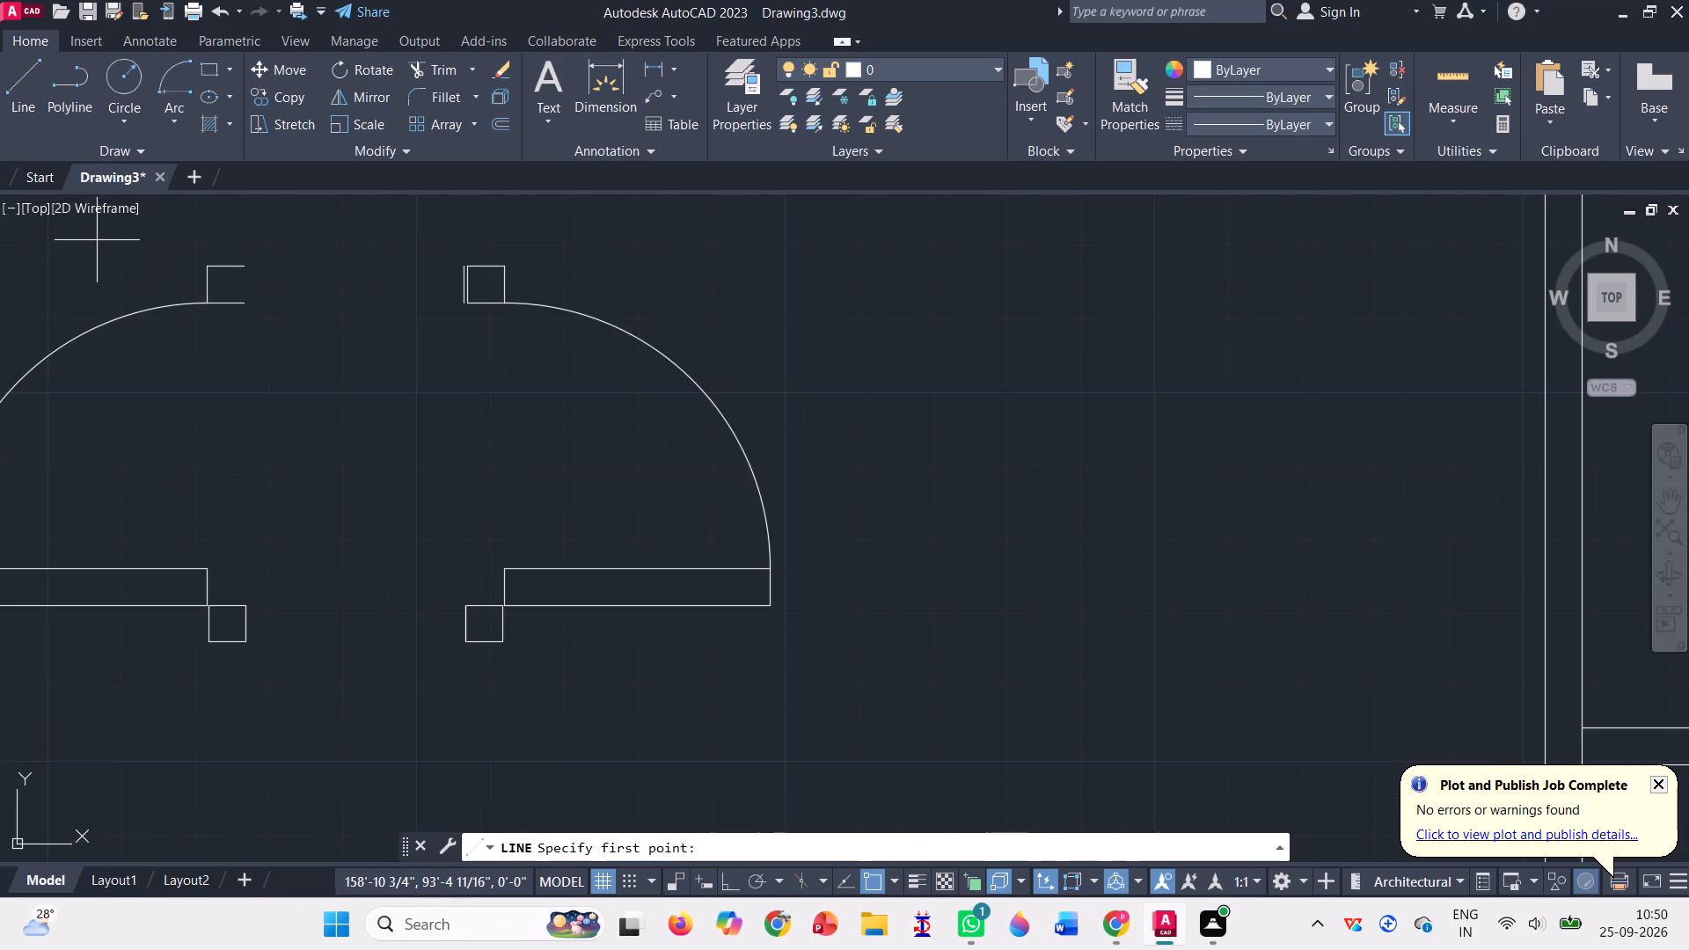
{"action": "scroll", "coordinate": [128, 234], "scroll_direction": "up", "scroll_amount": 1}
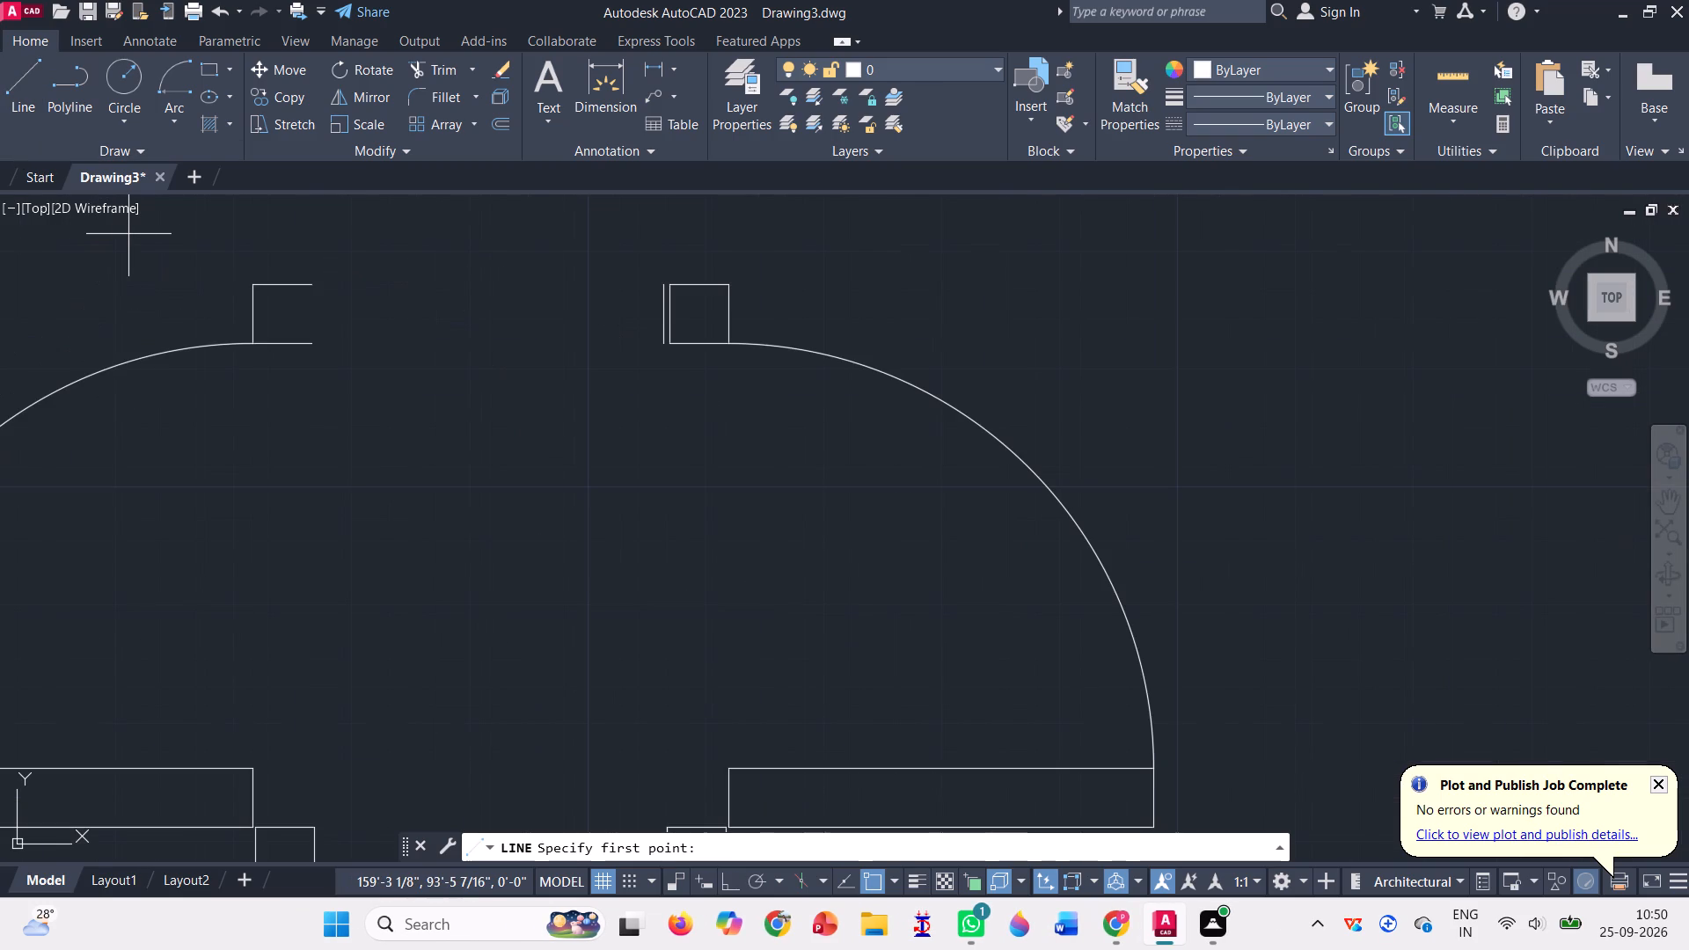
{"action": "scroll", "coordinate": [127, 236], "scroll_direction": "up", "scroll_amount": 1}
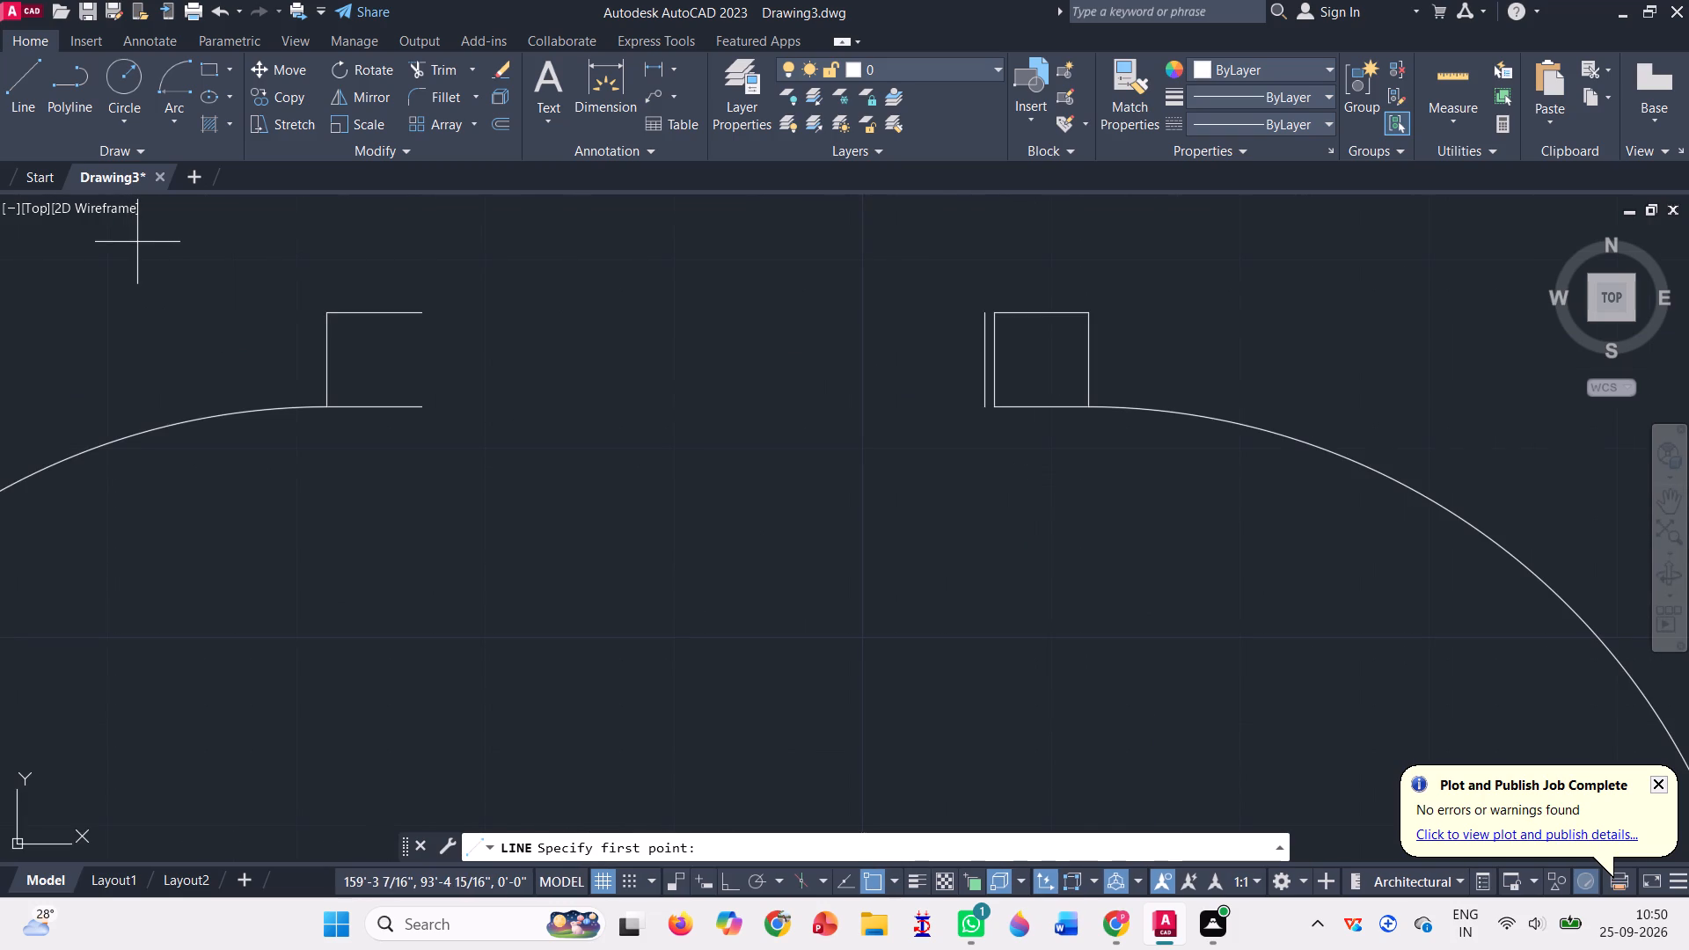
{"action": "double_click", "coordinate": [424, 316]}
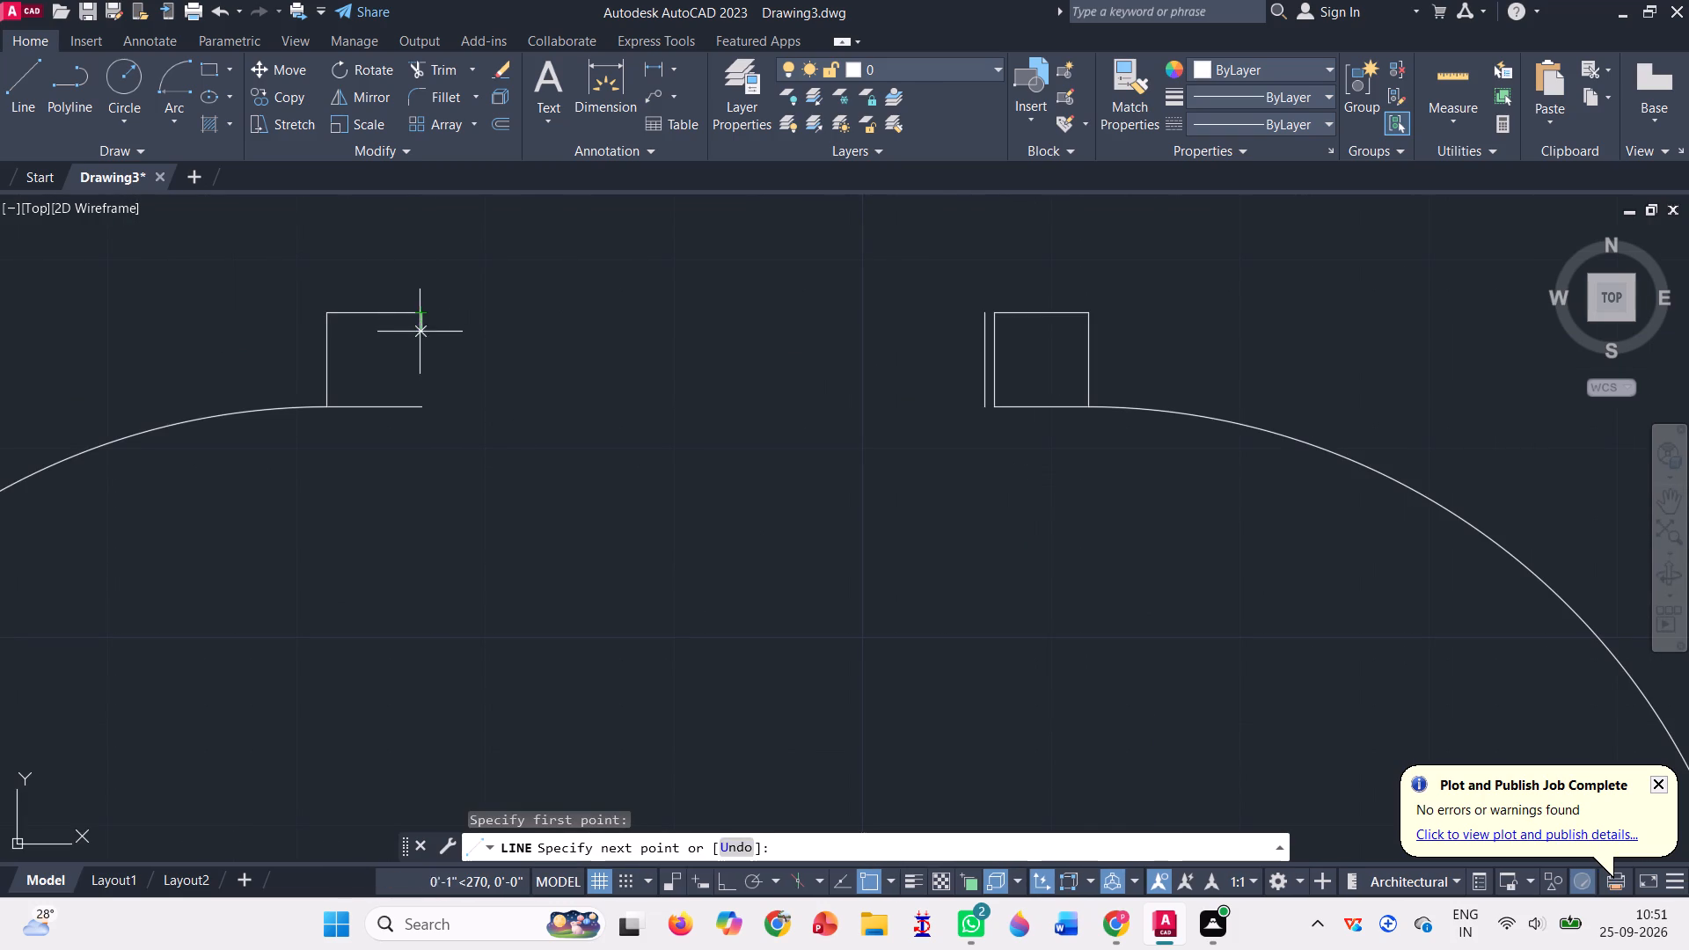
{"action": "left_click", "coordinate": [417, 411]}
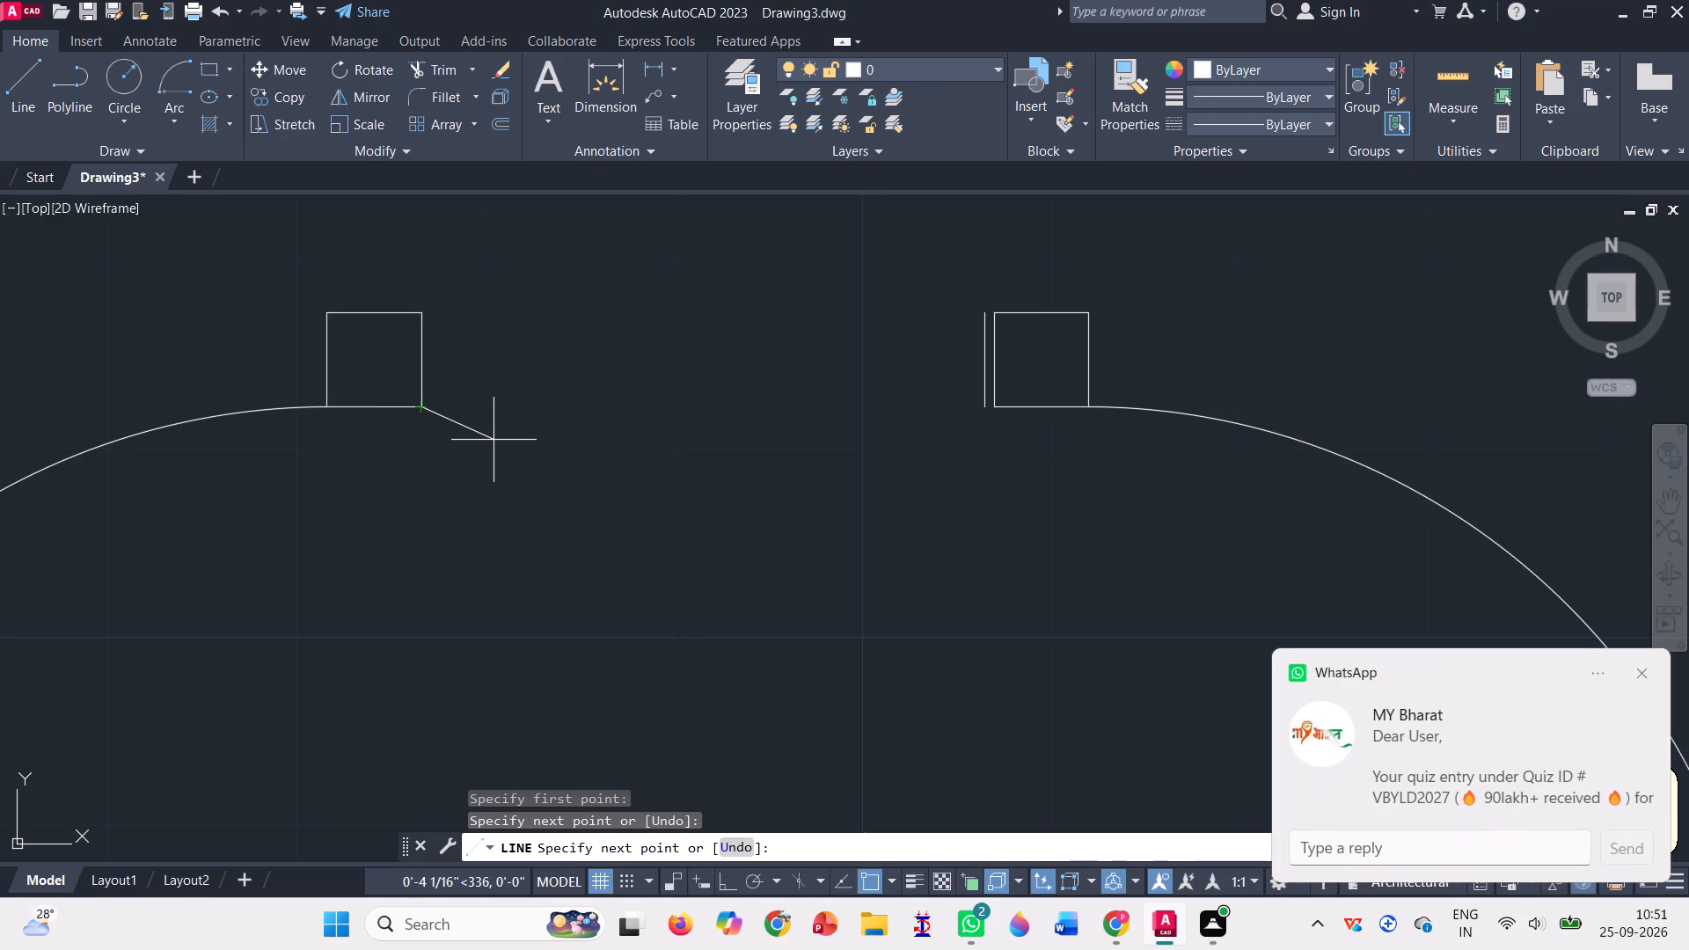
Copy the mirrored door from its south jamb's southeast corner to the outer southeast wall corner of the northwest room.
{"action": "key", "text": "Return"}
{"action": "scroll", "coordinate": [496, 438], "scroll_direction": "down", "scroll_amount": 3}
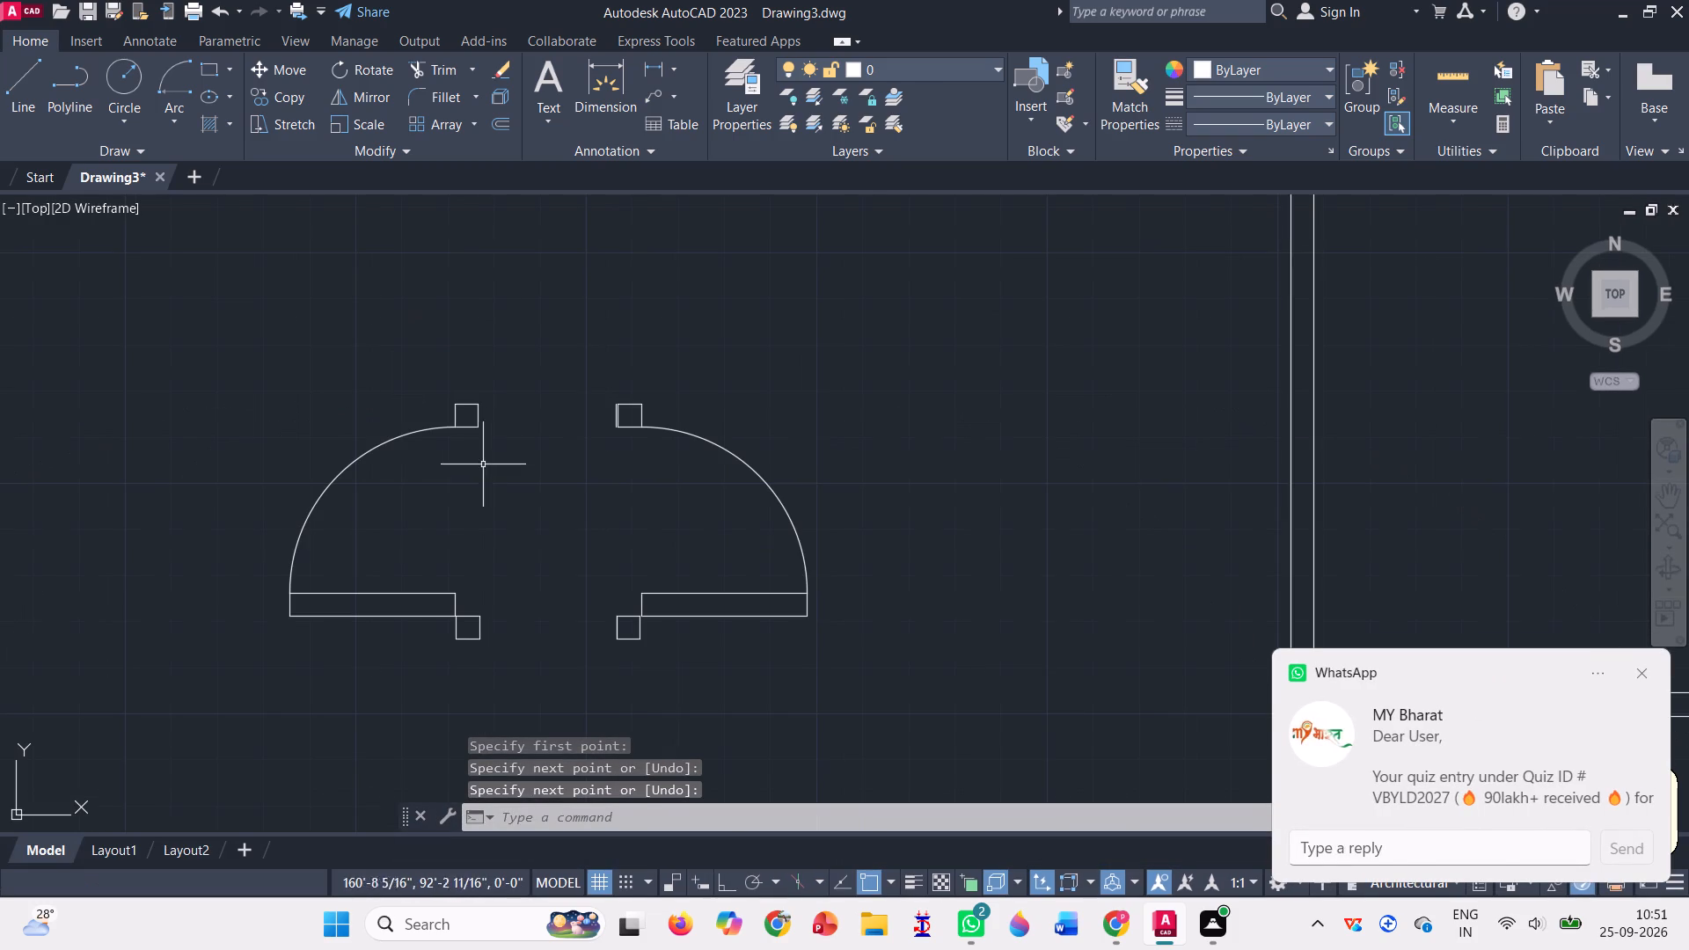
{"action": "left_click", "coordinate": [280, 97]}
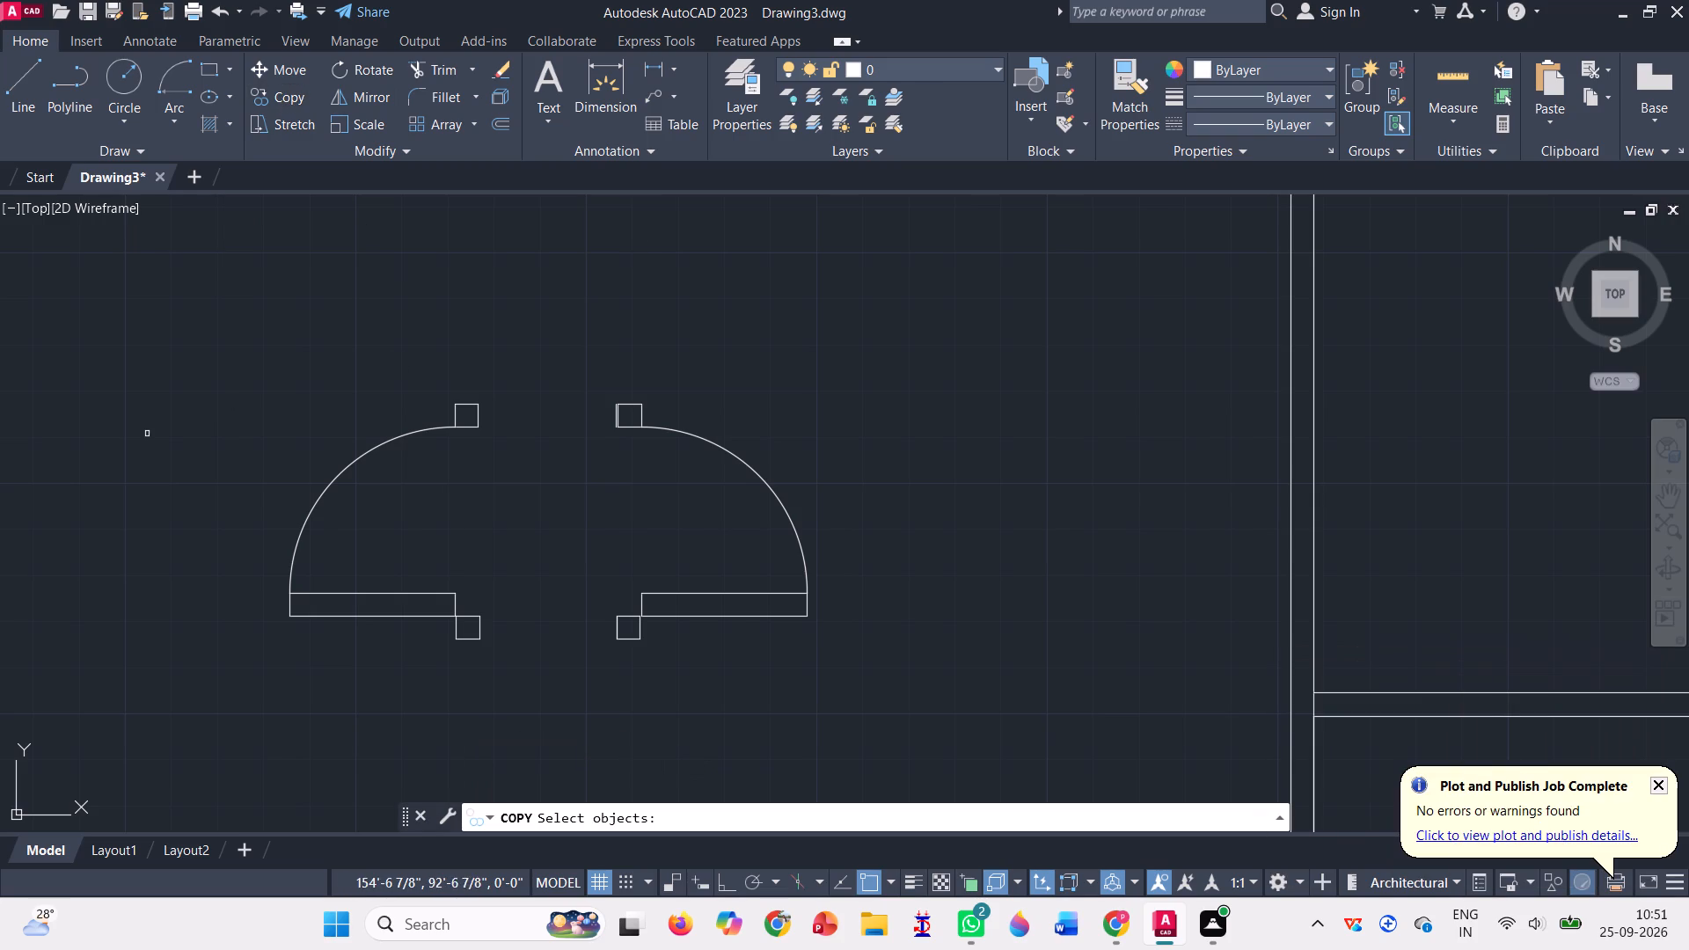
{"action": "left_click_drag", "start_coordinate": [183, 420], "coordinate": [615, 489]}
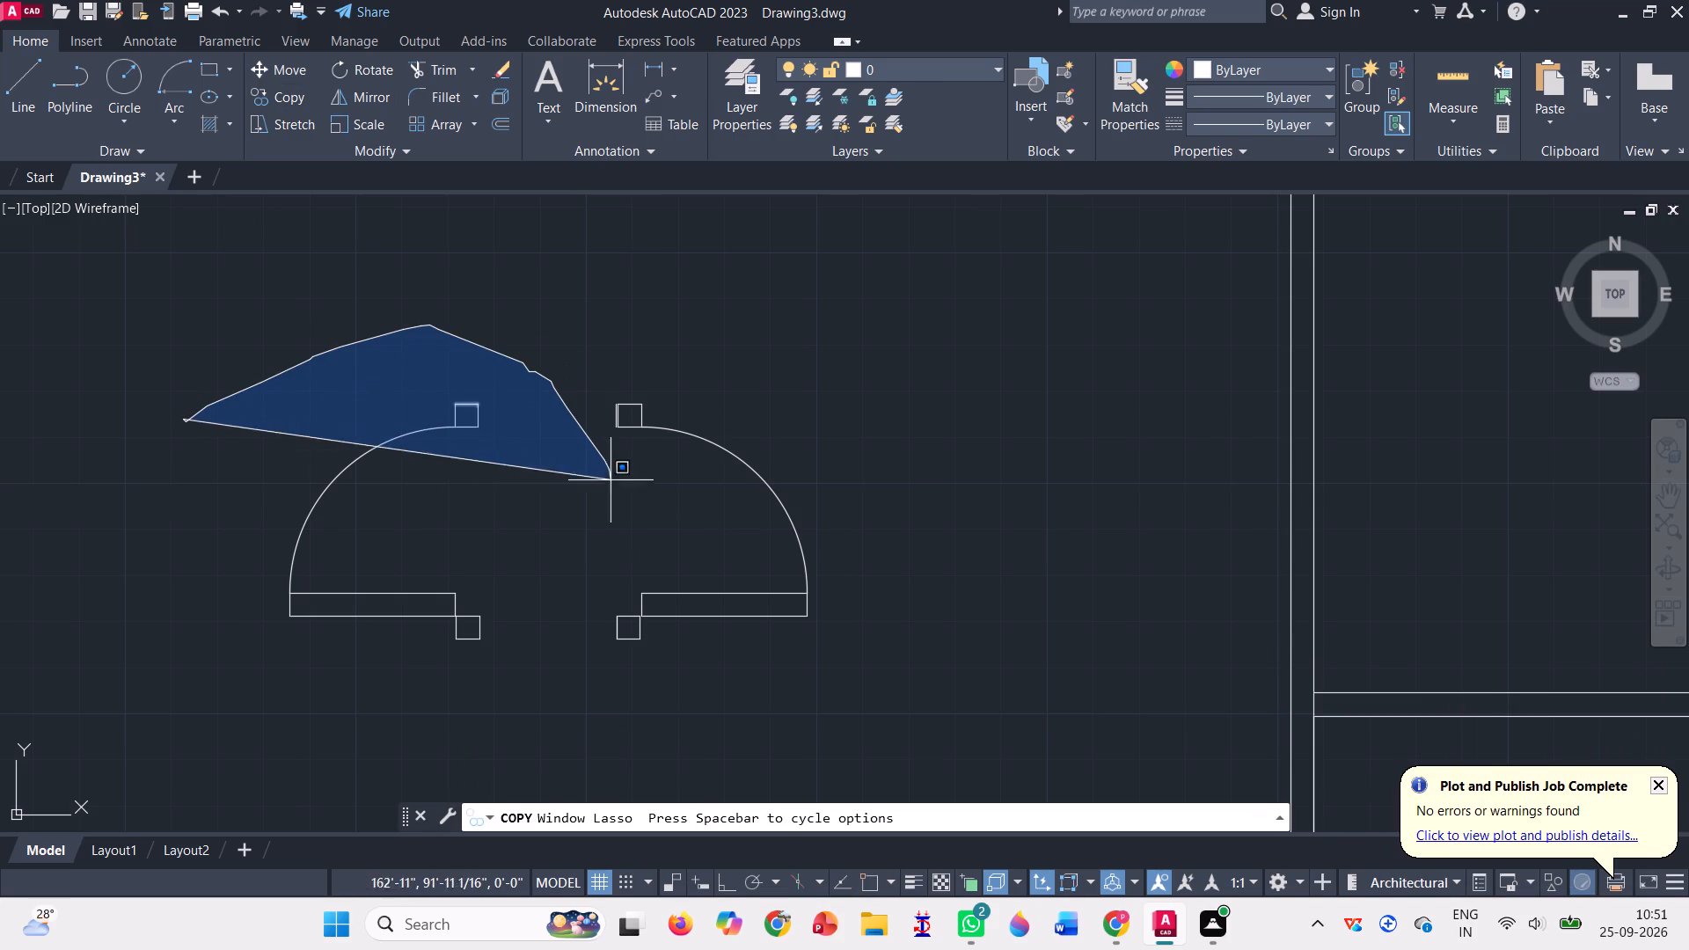
{"action": "left_click_drag", "start_coordinate": [615, 489], "coordinate": [575, 630]}
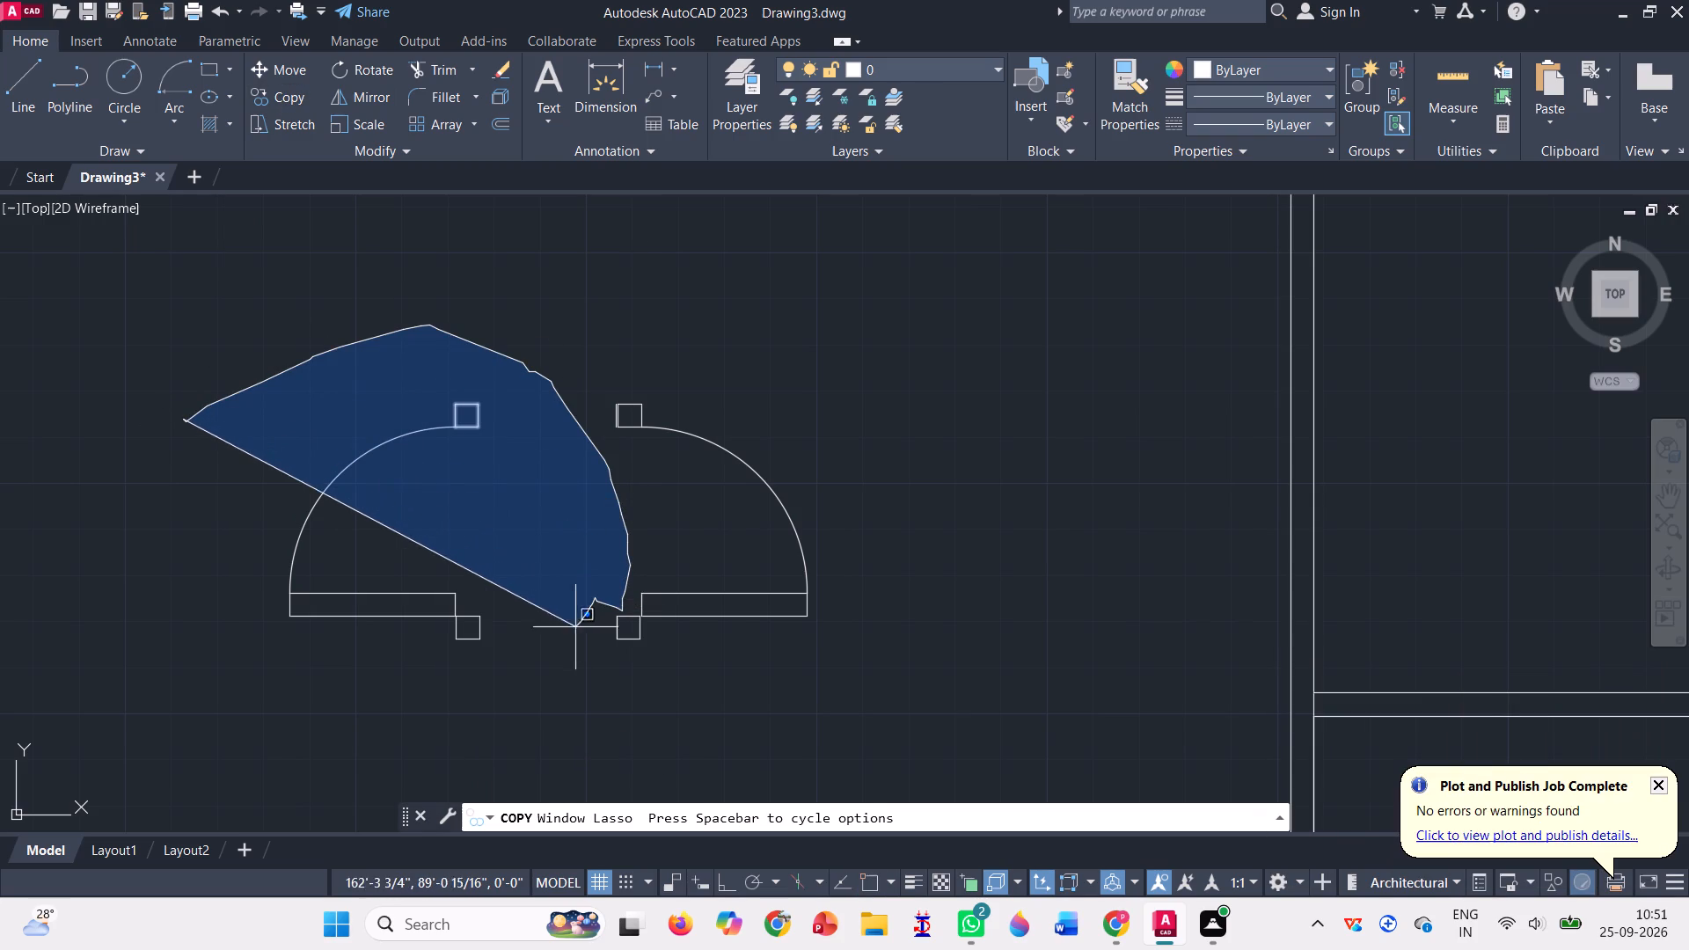
{"action": "left_click_drag", "start_coordinate": [575, 630], "coordinate": [274, 661]}
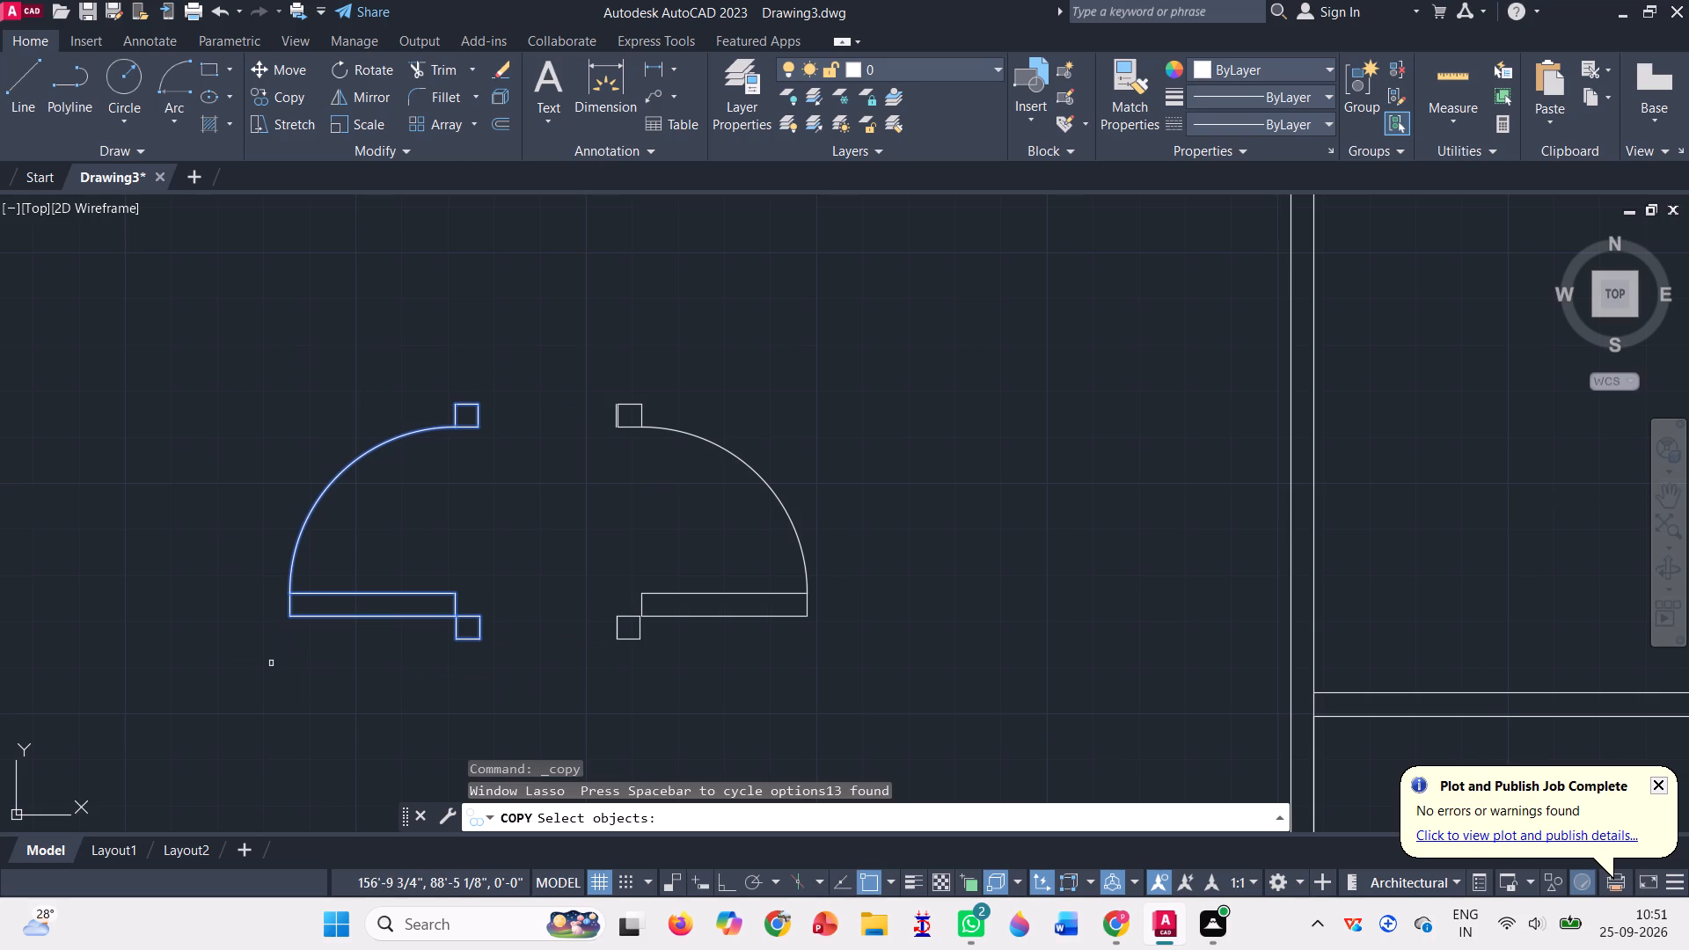
{"action": "key", "text": "Return"}
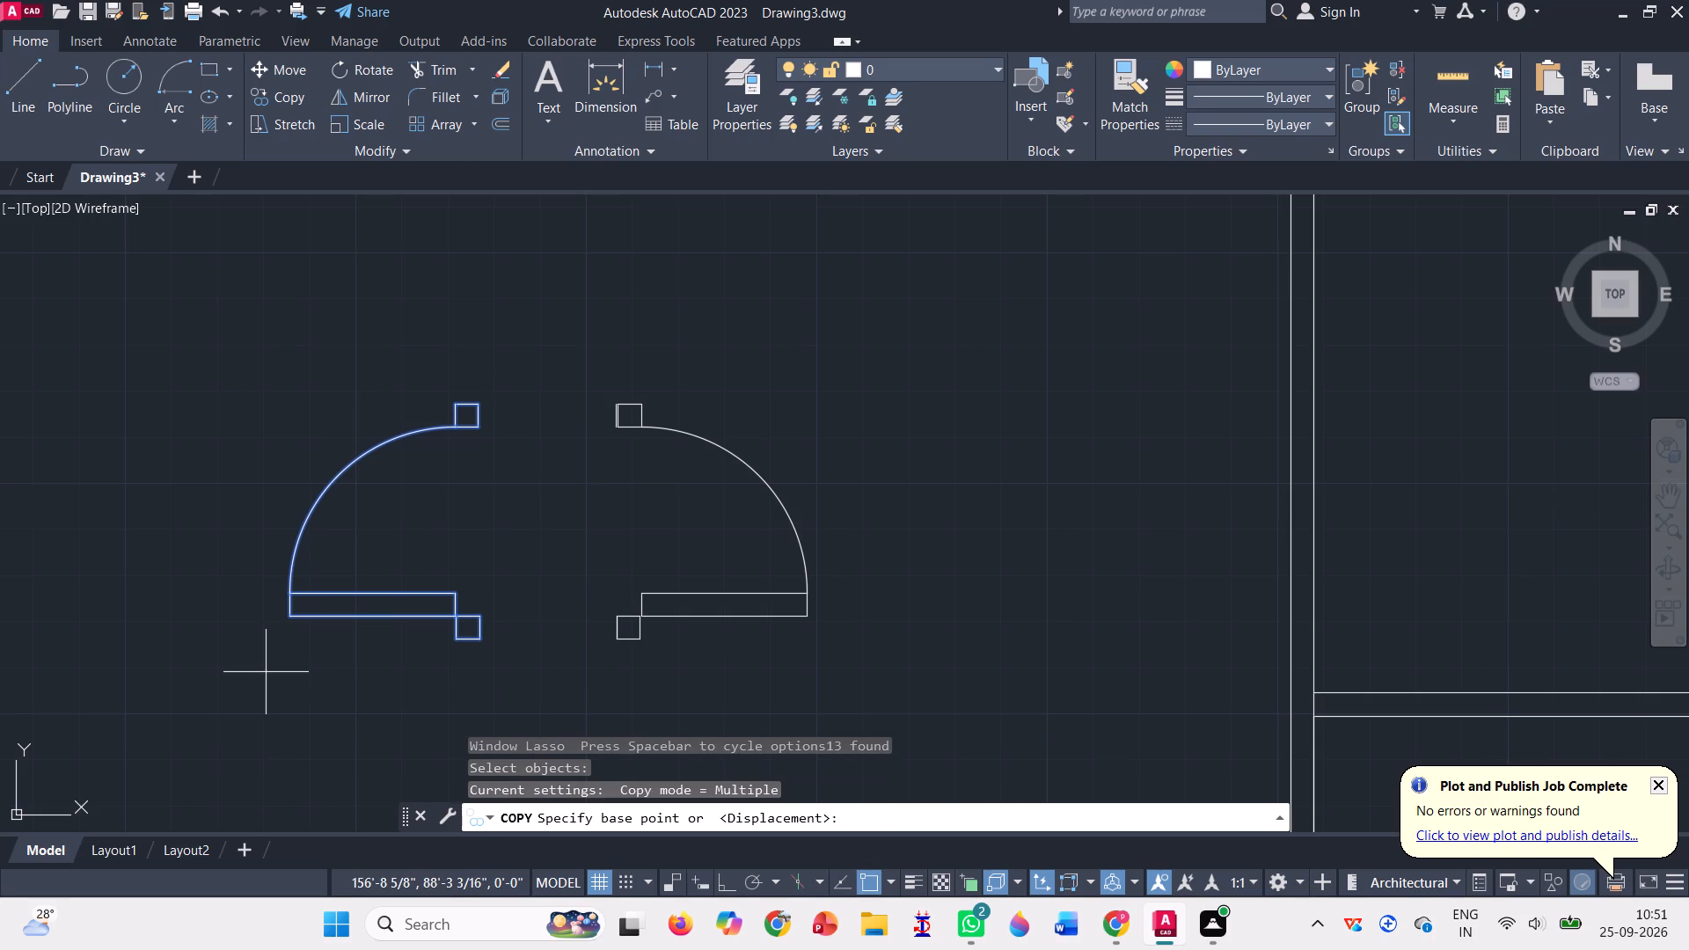
{"action": "left_click", "coordinate": [477, 637]}
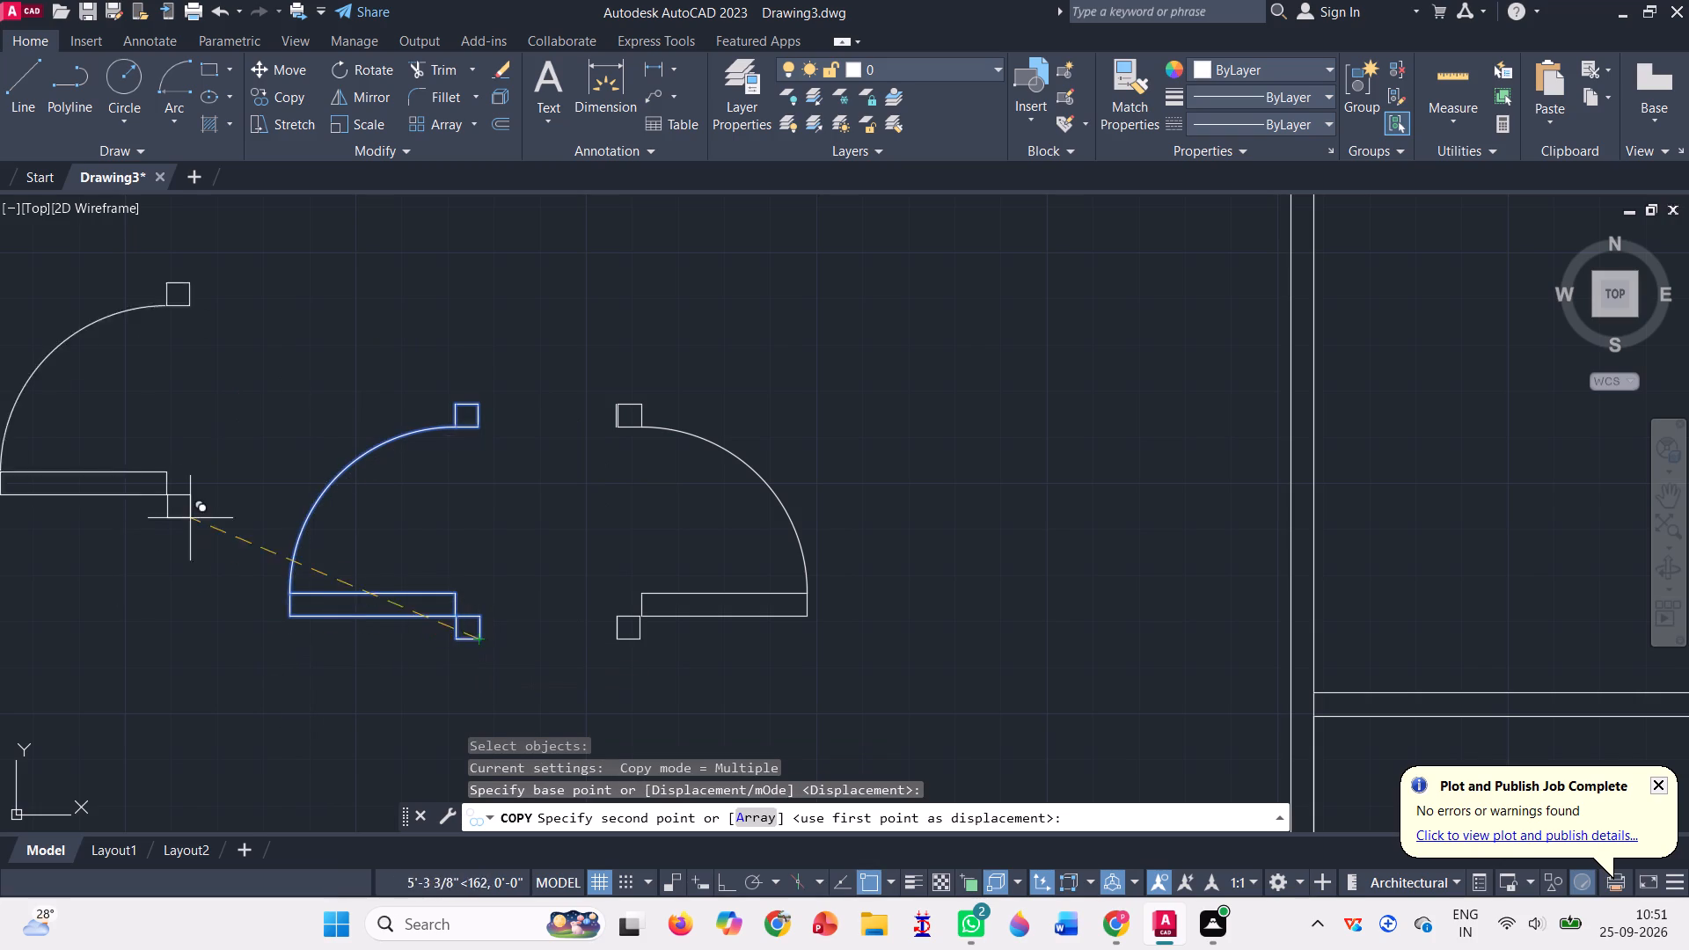
{"action": "scroll", "coordinate": [184, 506], "scroll_direction": "down", "scroll_amount": 1}
{"action": "scroll", "coordinate": [292, 535], "scroll_direction": "down", "scroll_amount": 2}
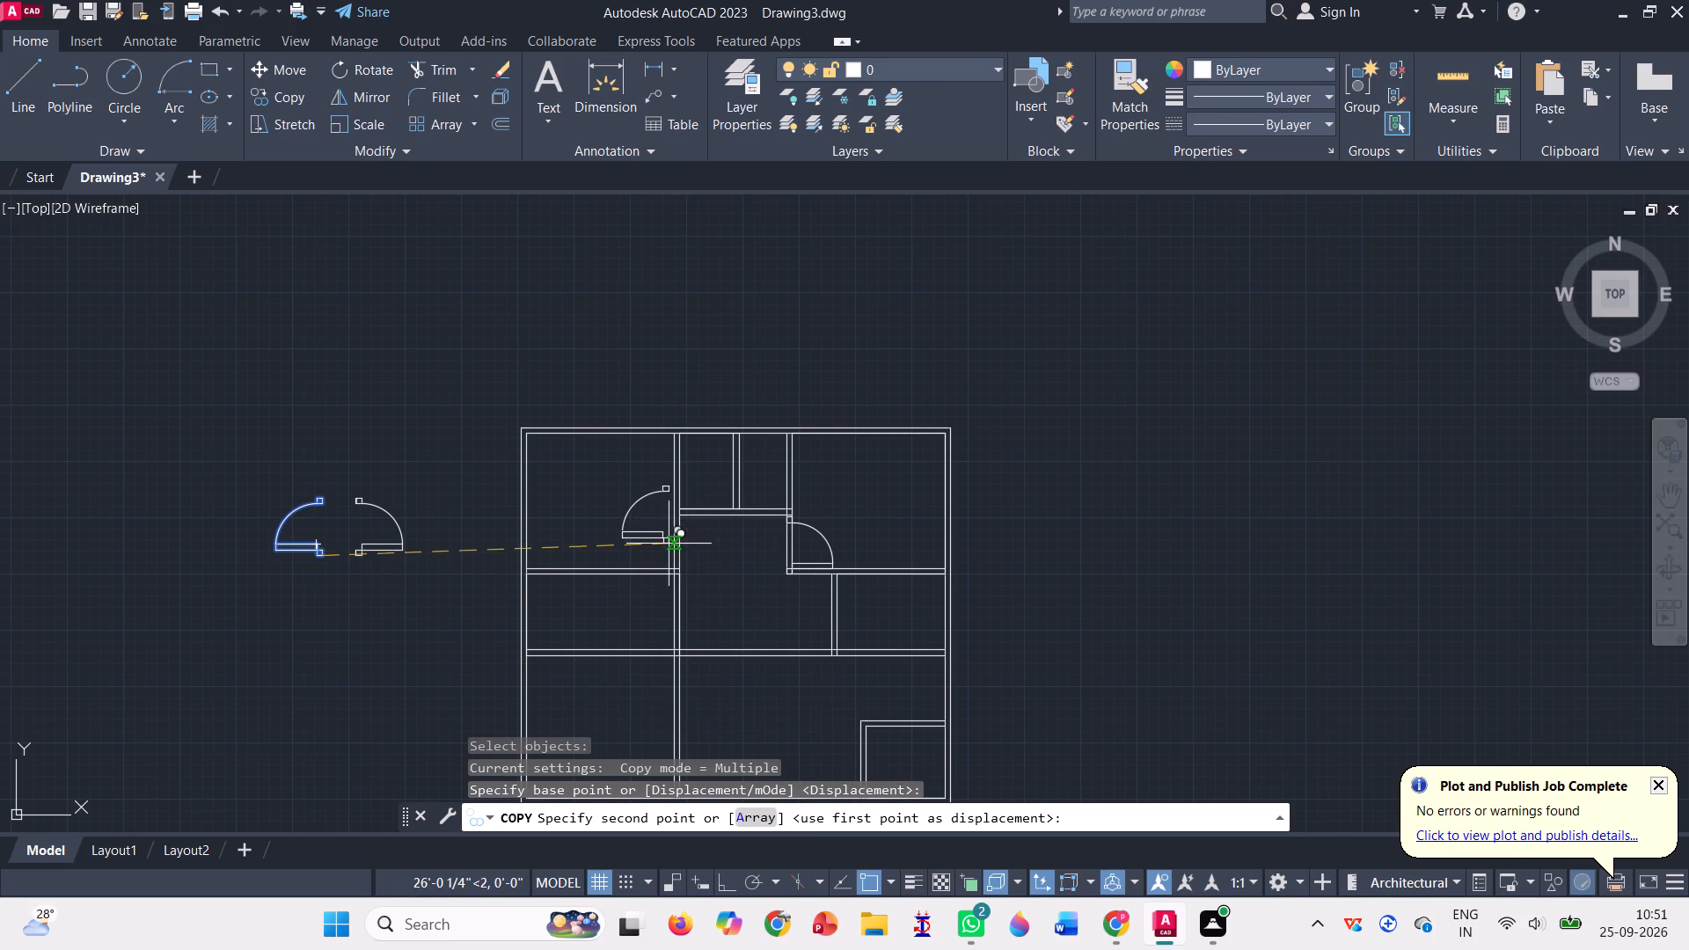
{"action": "scroll", "coordinate": [678, 579], "scroll_direction": "up", "scroll_amount": 3}
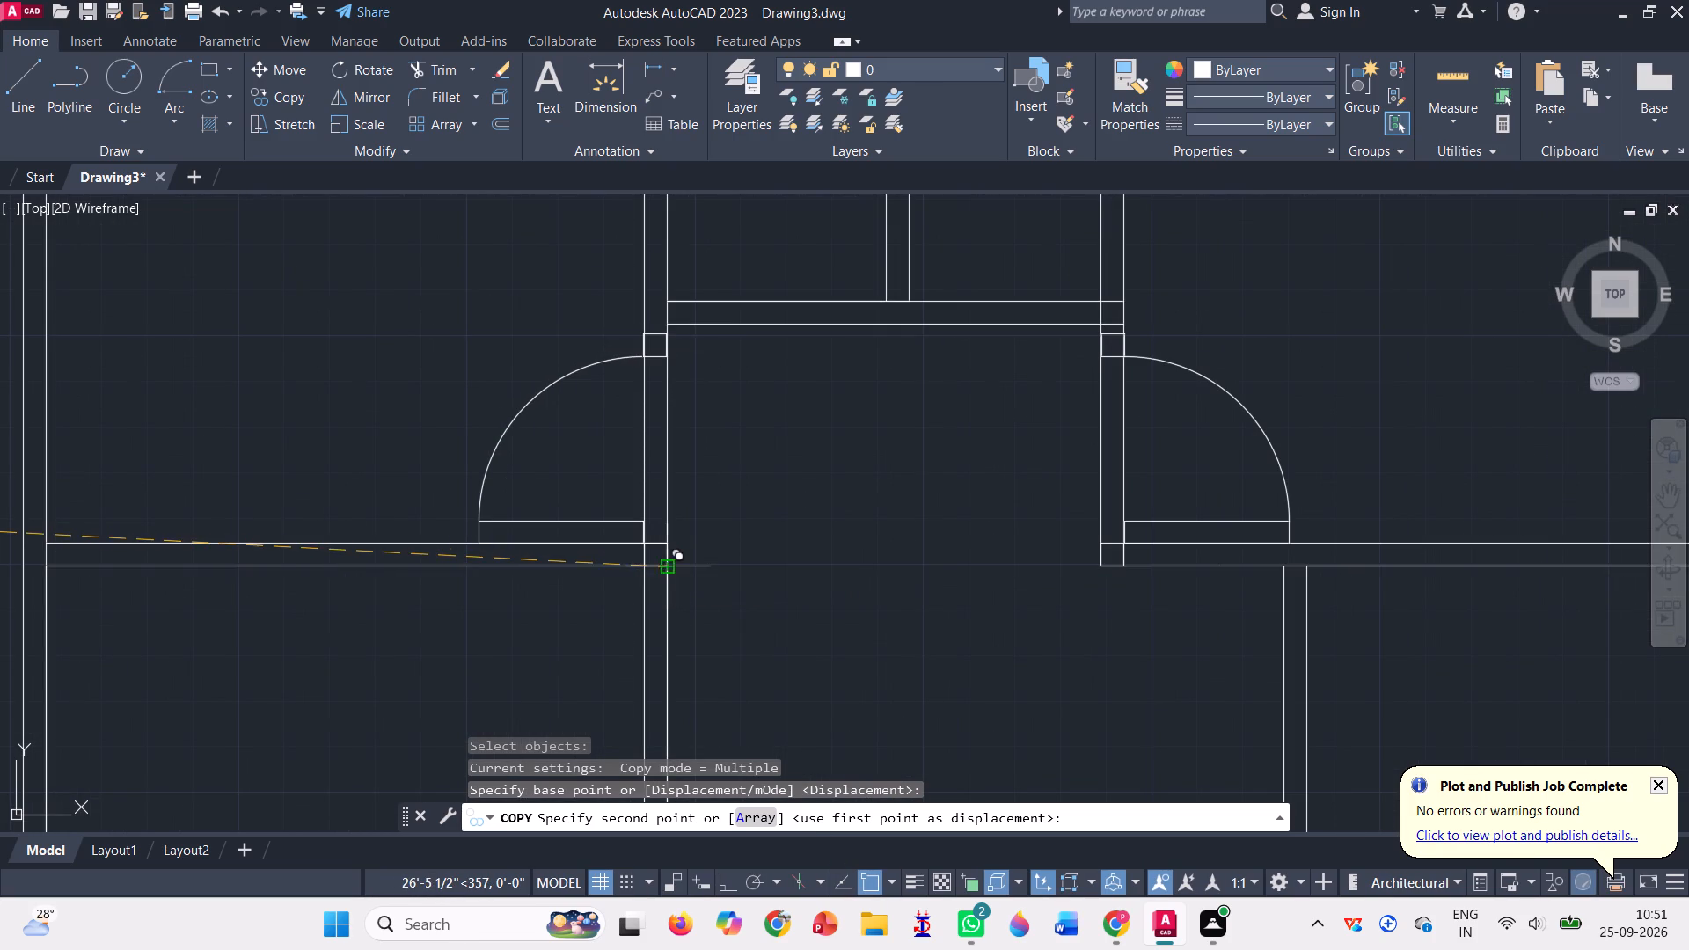
{"action": "left_click", "coordinate": [670, 566]}
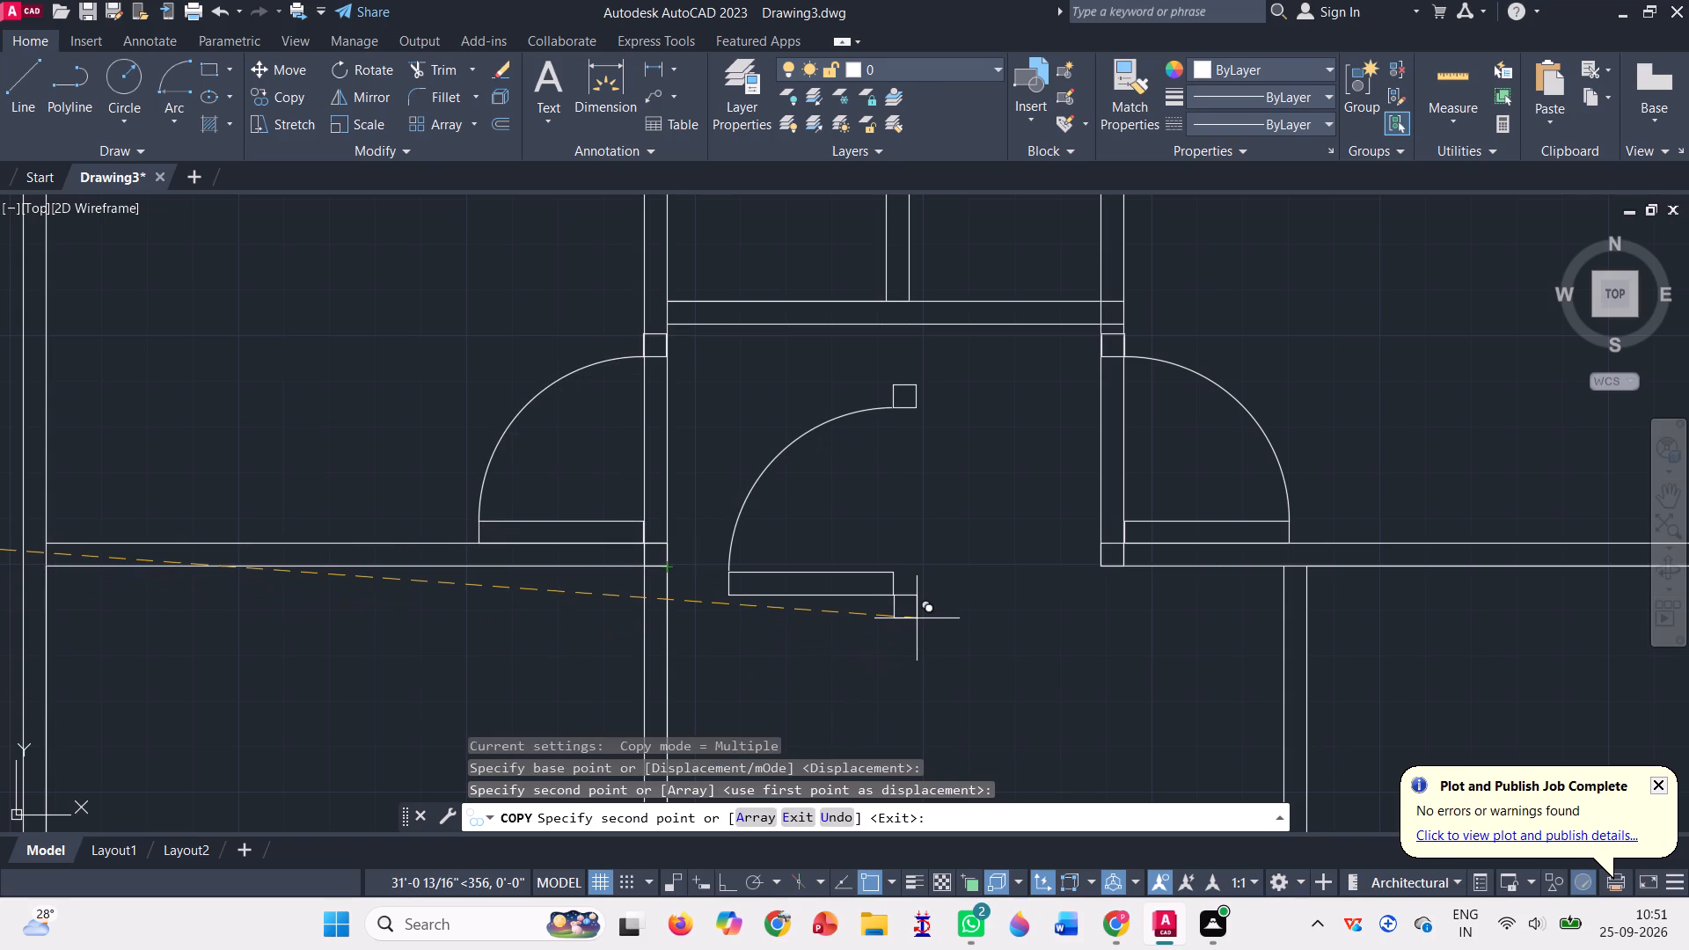
{"action": "key", "text": "Escape"}
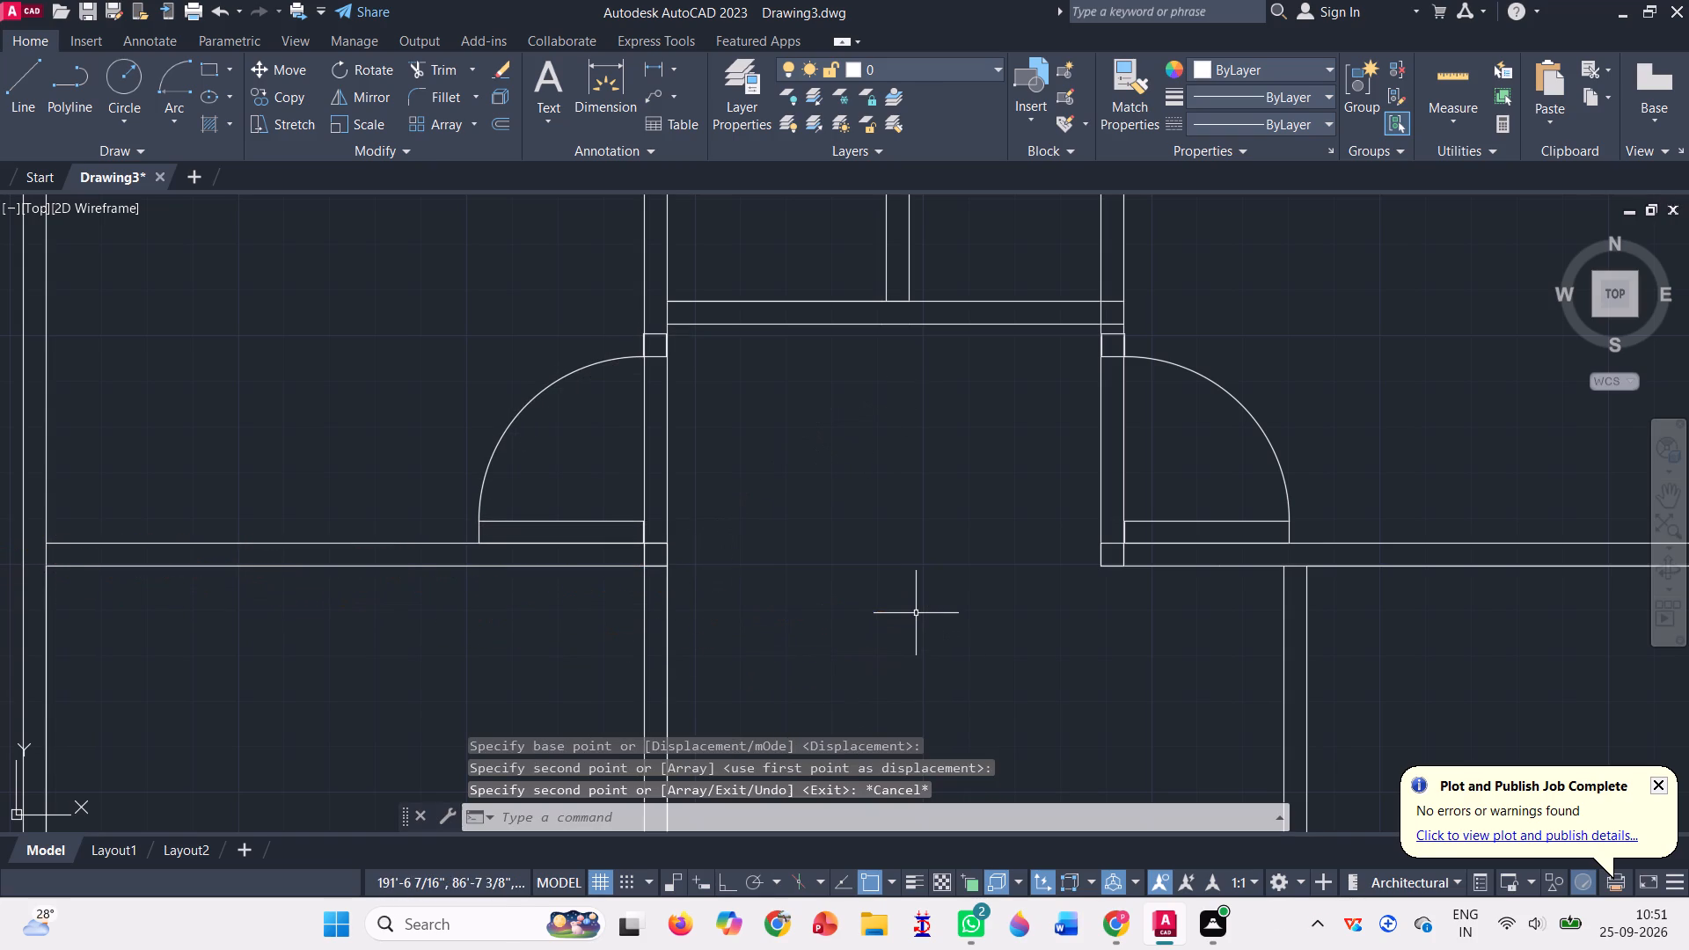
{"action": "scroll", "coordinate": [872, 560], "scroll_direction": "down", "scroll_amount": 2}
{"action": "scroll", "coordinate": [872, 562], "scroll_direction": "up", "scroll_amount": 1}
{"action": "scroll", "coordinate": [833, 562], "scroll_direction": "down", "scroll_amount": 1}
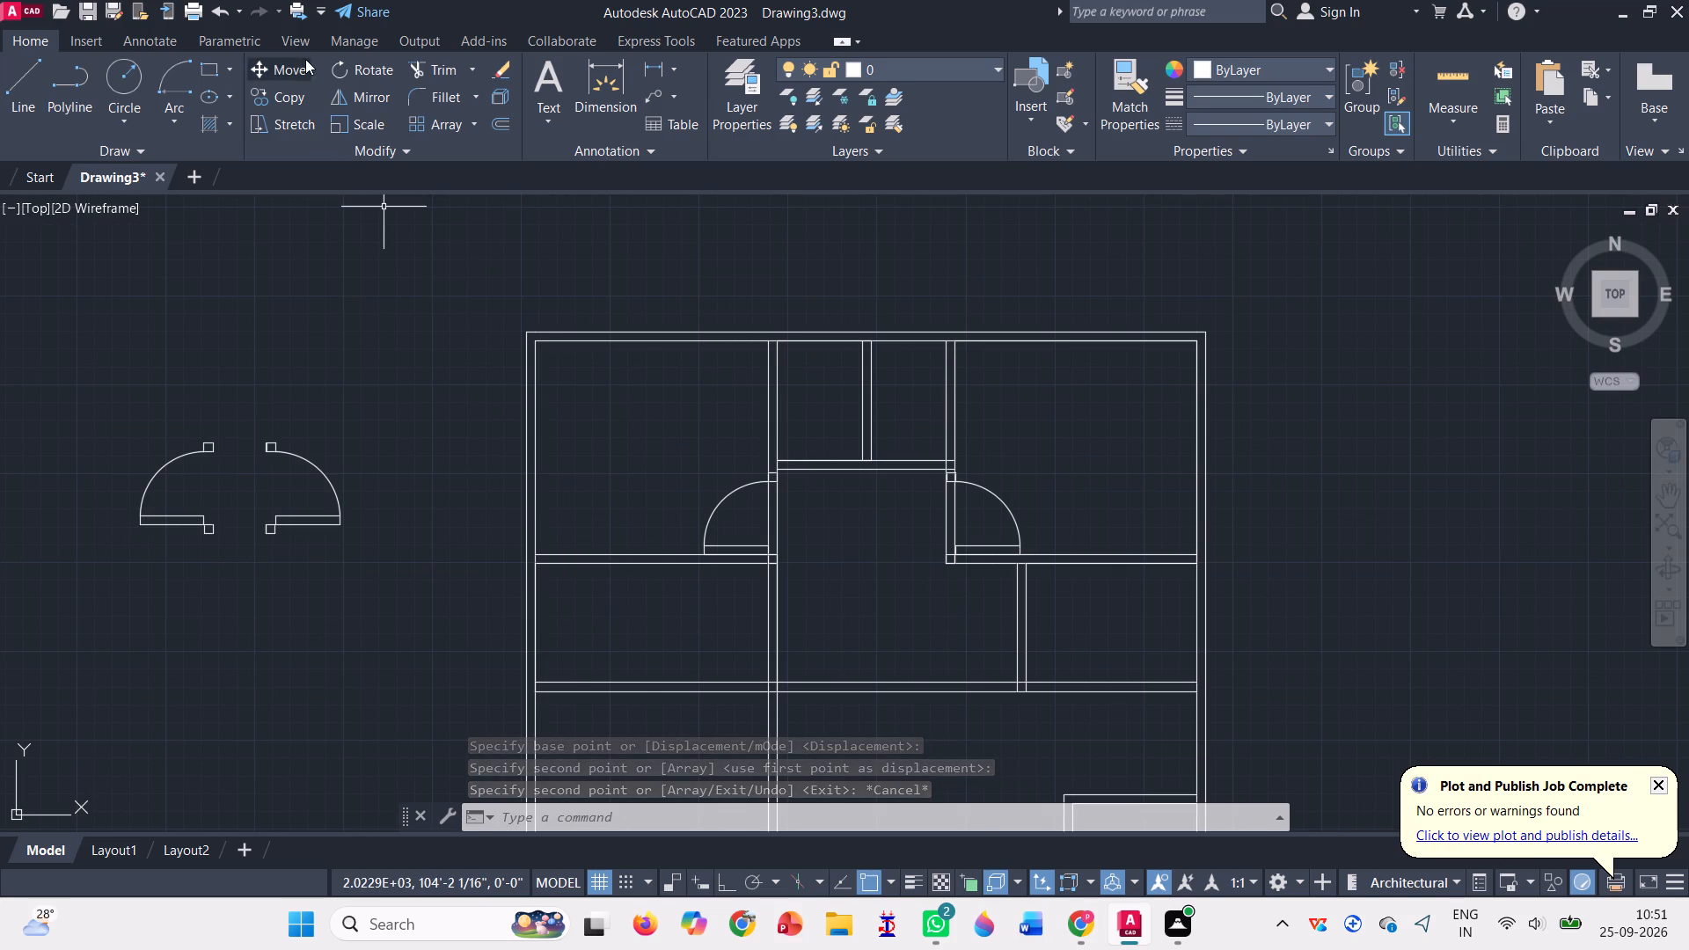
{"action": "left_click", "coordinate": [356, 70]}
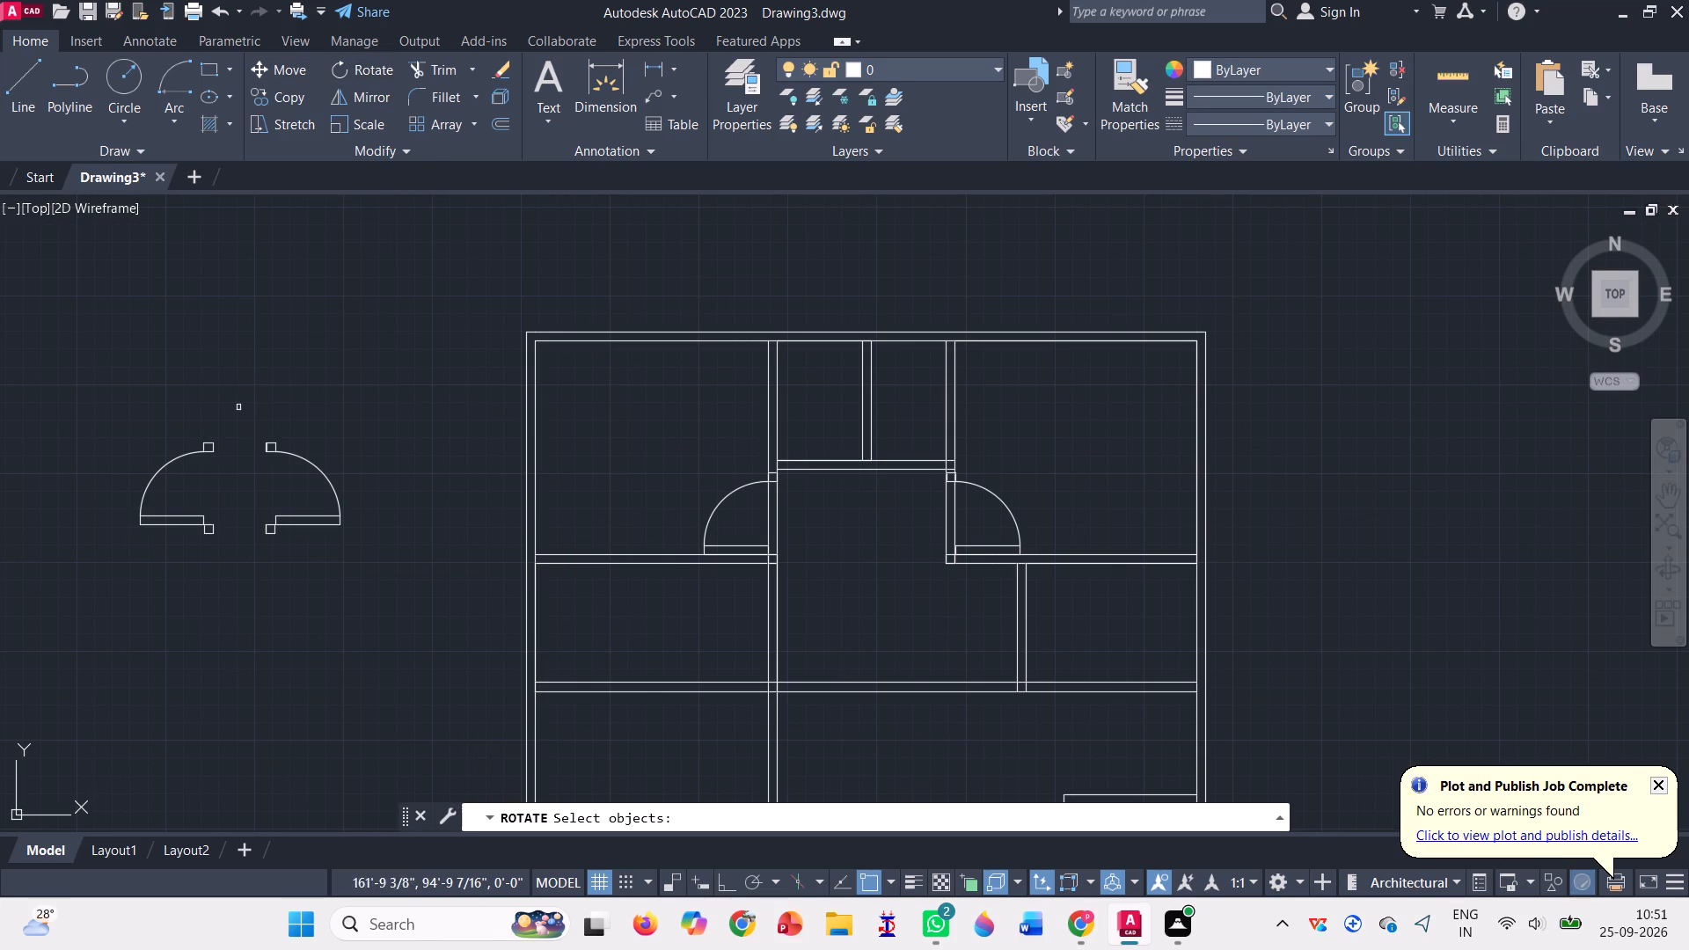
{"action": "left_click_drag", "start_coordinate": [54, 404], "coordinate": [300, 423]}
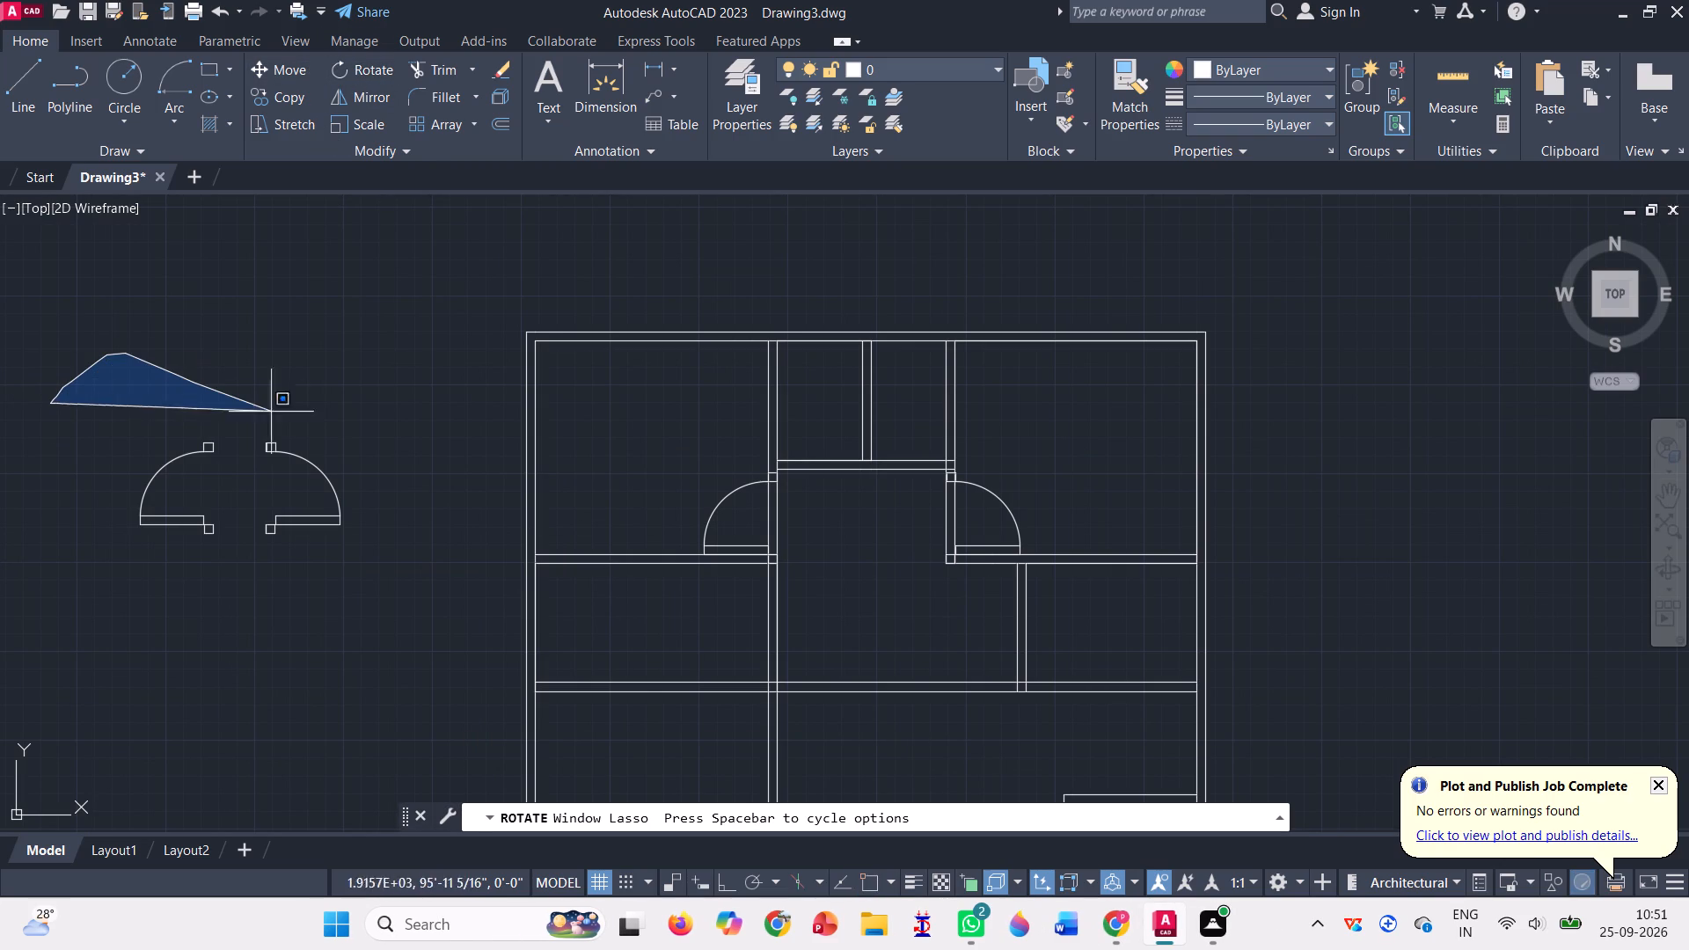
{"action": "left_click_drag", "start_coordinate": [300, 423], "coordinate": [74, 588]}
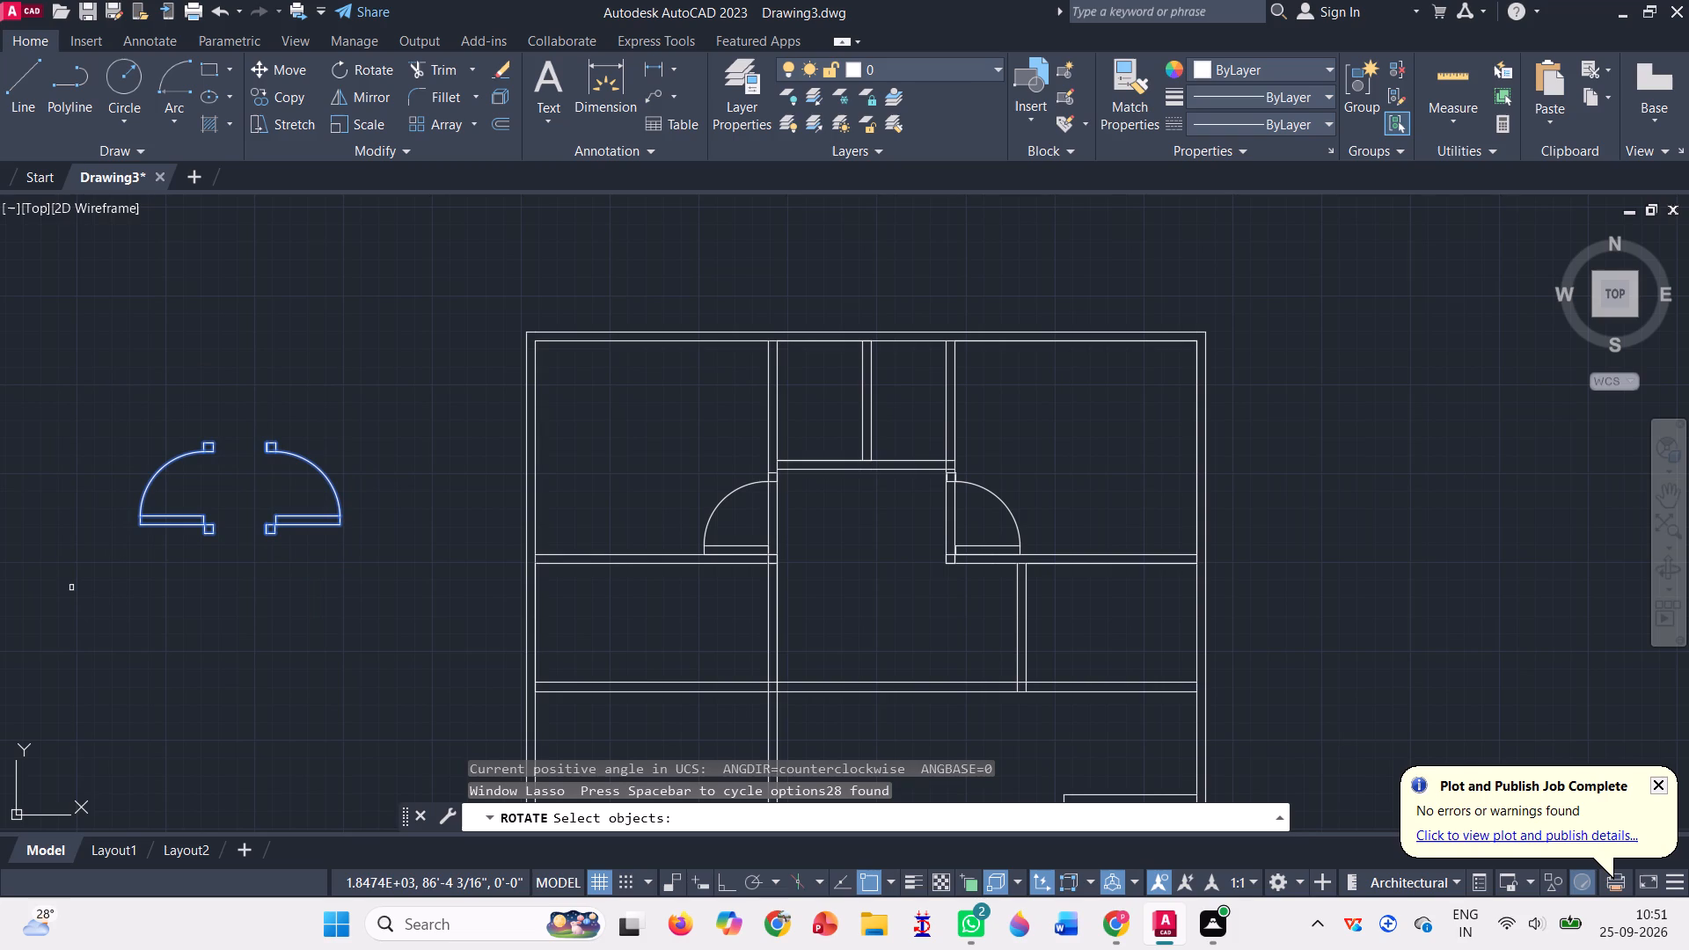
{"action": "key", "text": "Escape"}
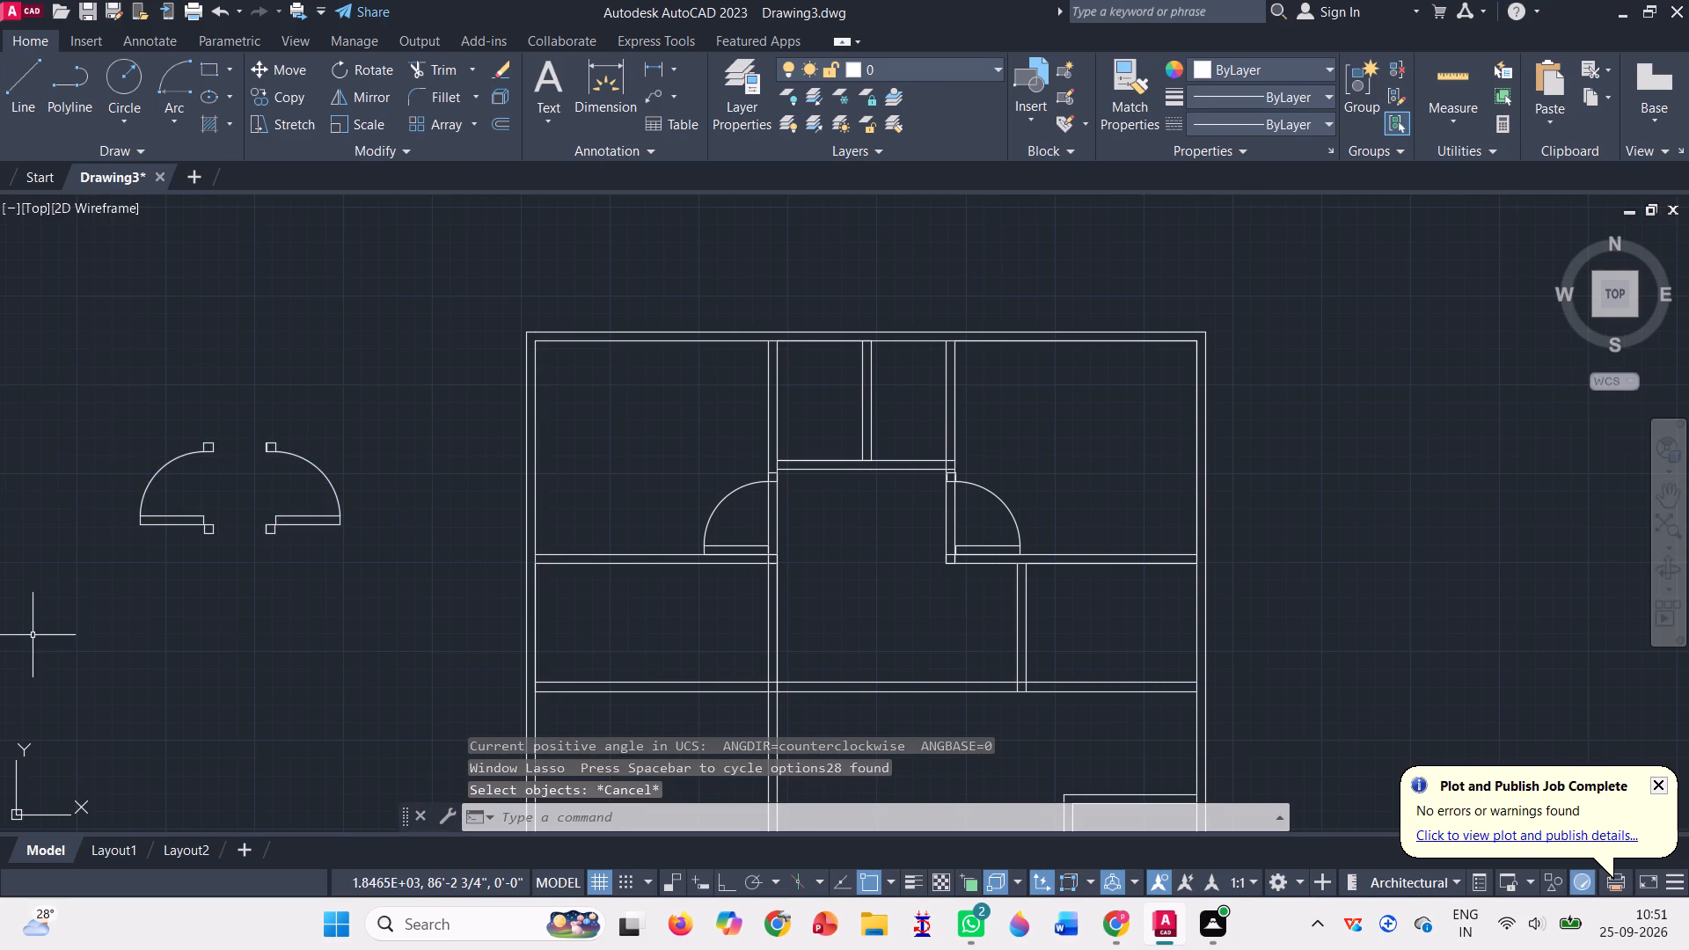
Copy the mirrored door by its south jamb's southeast corner into the east wall of the small north-central room, just above its south wall.
{"action": "left_click", "coordinate": [289, 99]}
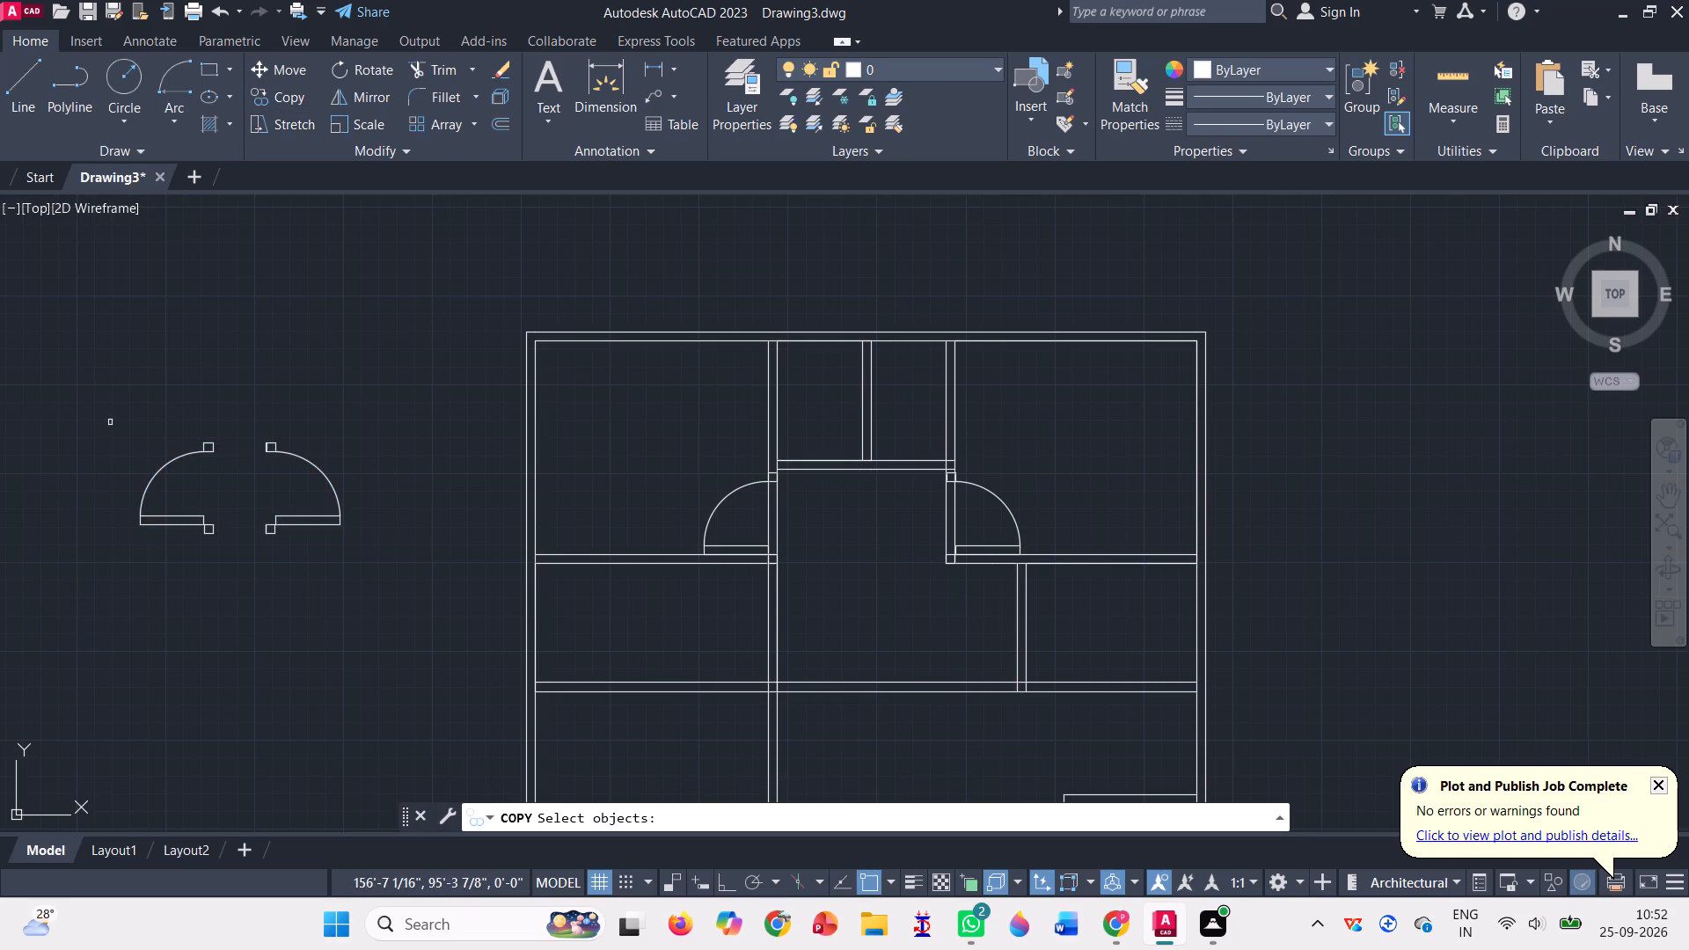
{"action": "left_click_drag", "start_coordinate": [106, 425], "coordinate": [218, 527]}
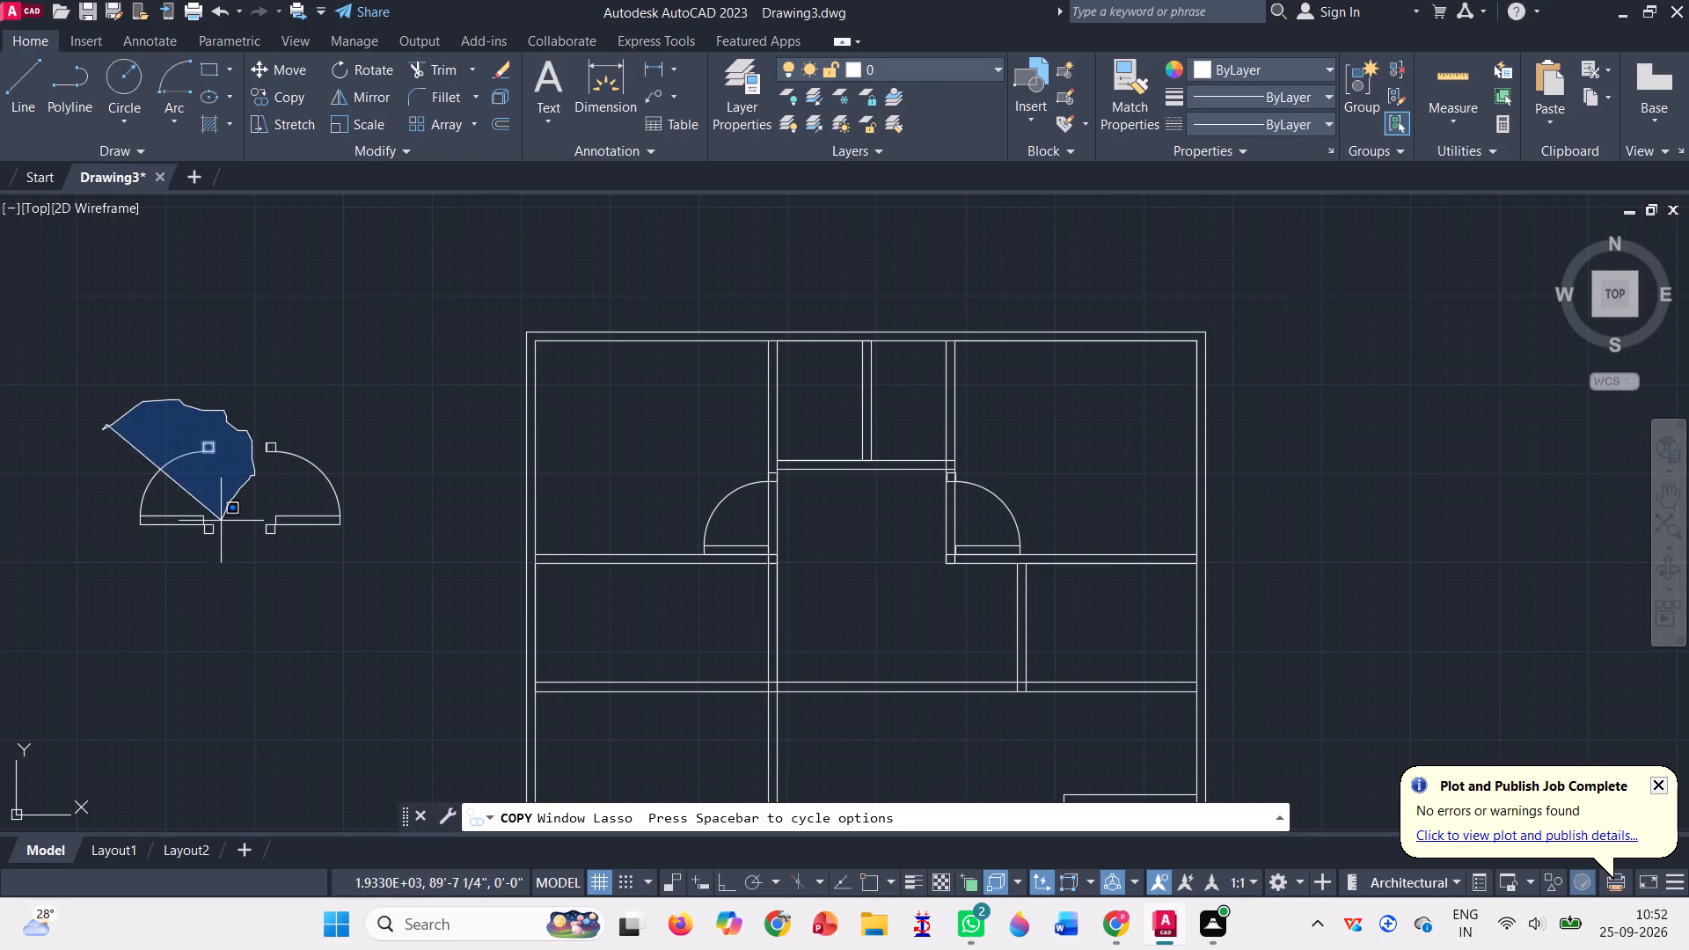
{"action": "left_click_drag", "start_coordinate": [218, 527], "coordinate": [136, 581]}
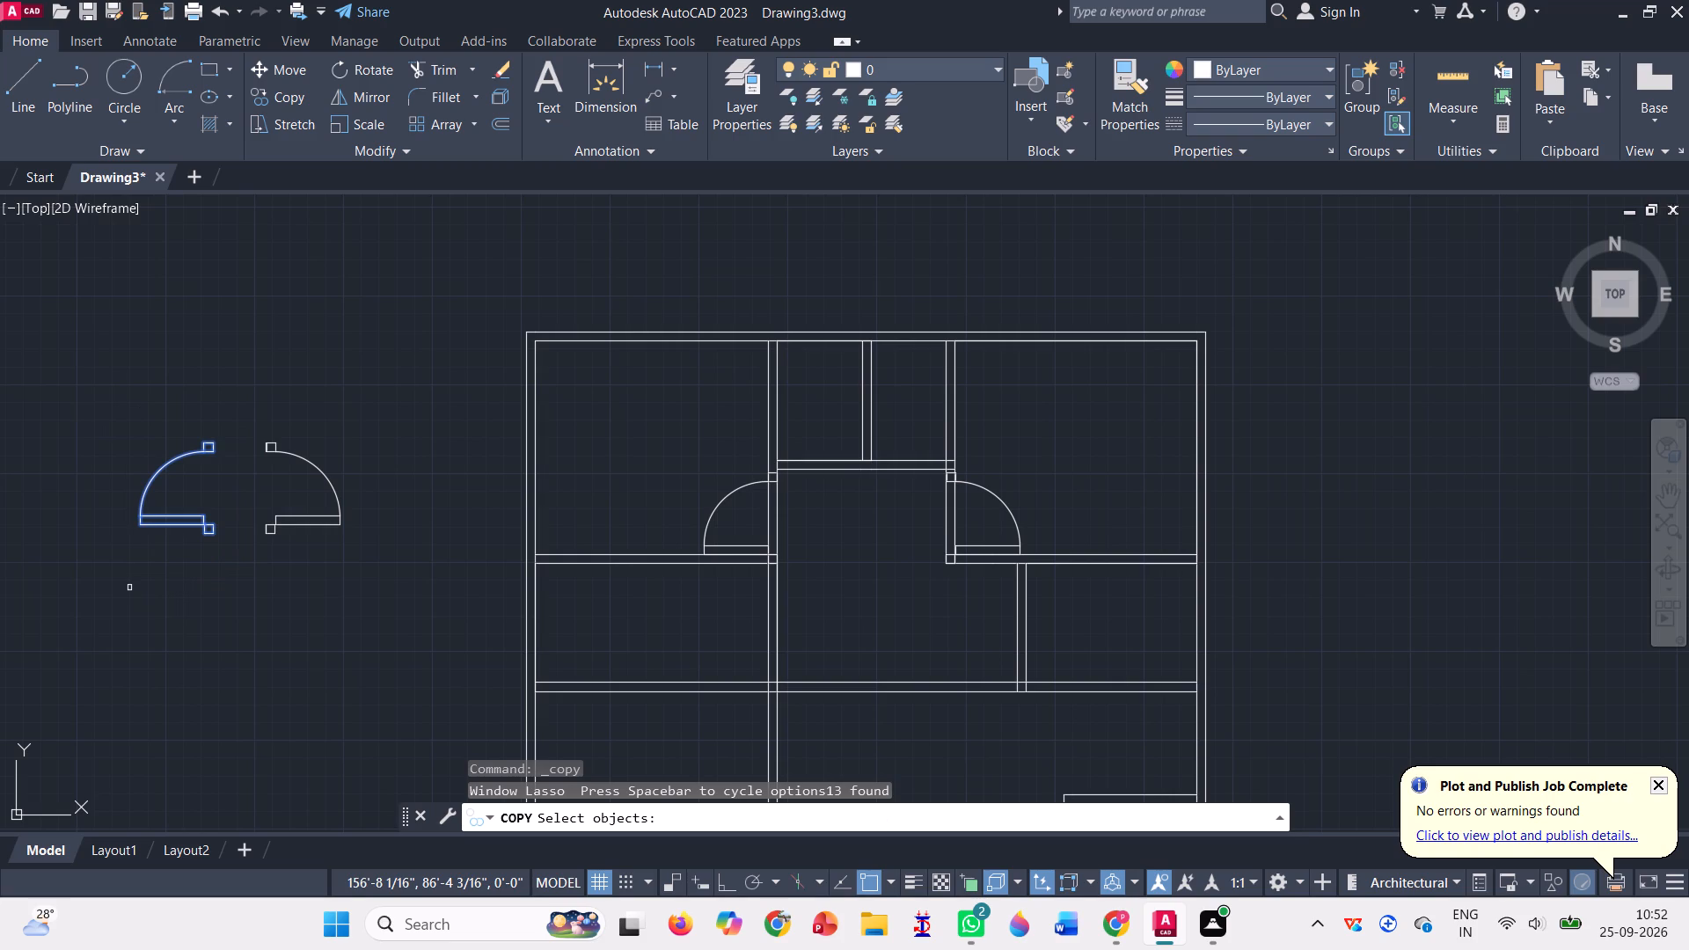
{"action": "key", "text": "Return"}
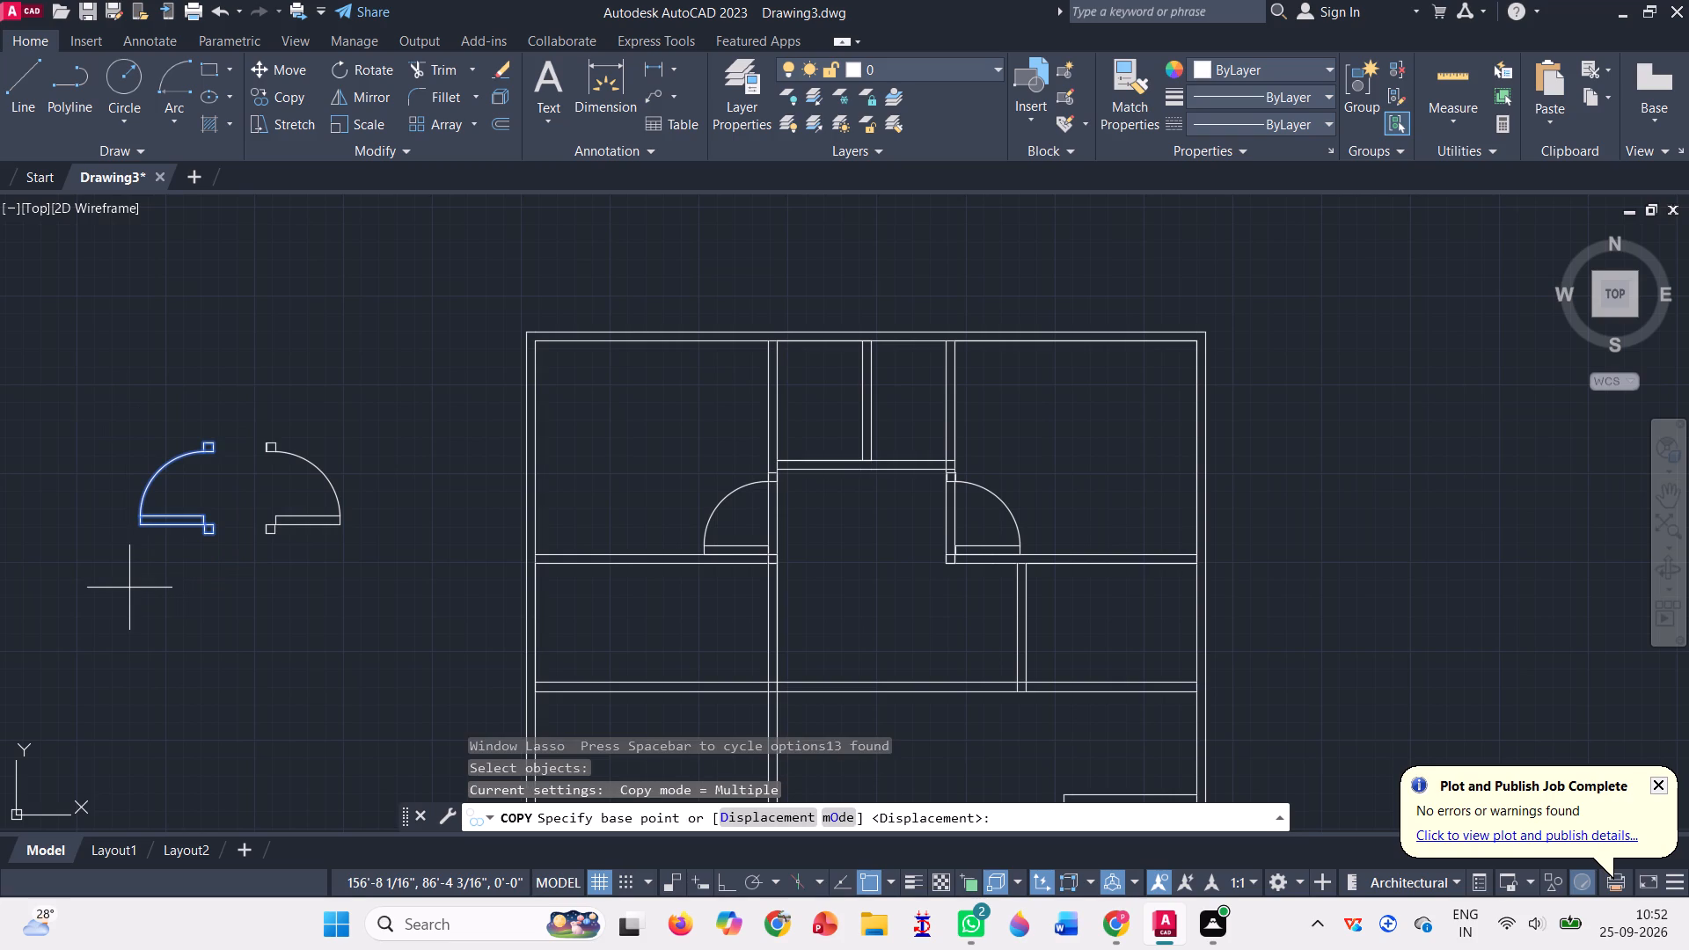
{"action": "scroll", "coordinate": [178, 536], "scroll_direction": "up", "scroll_amount": 2}
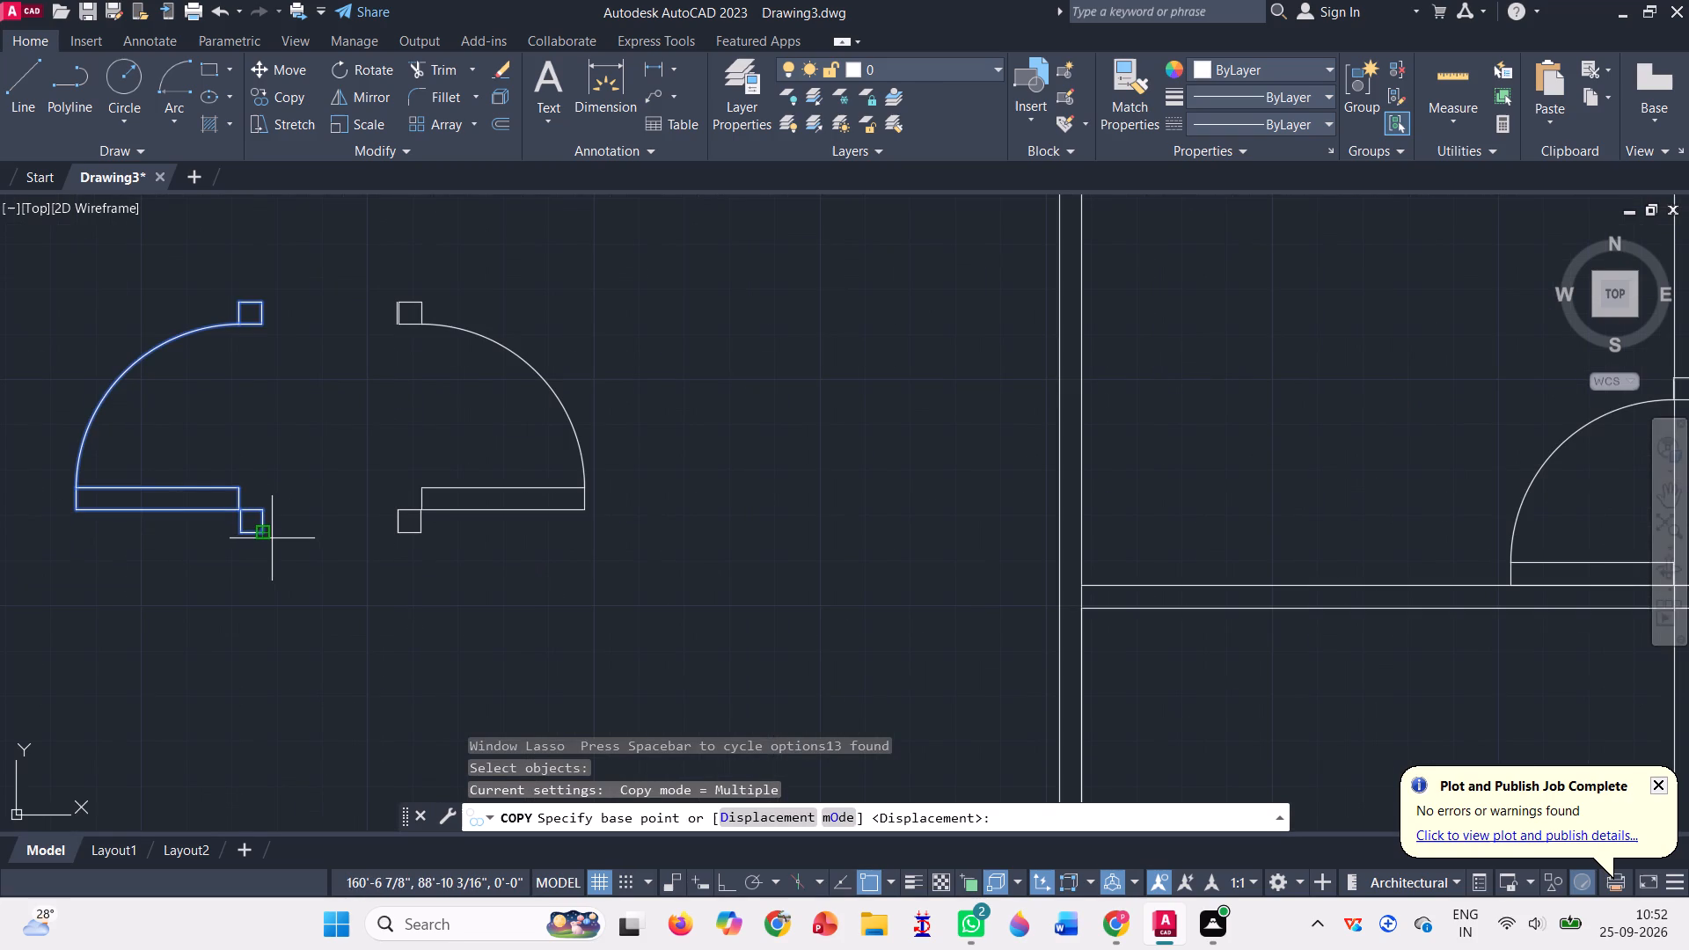
{"action": "left_click", "coordinate": [266, 533]}
{"action": "scroll", "coordinate": [263, 533], "scroll_direction": "down", "scroll_amount": 3}
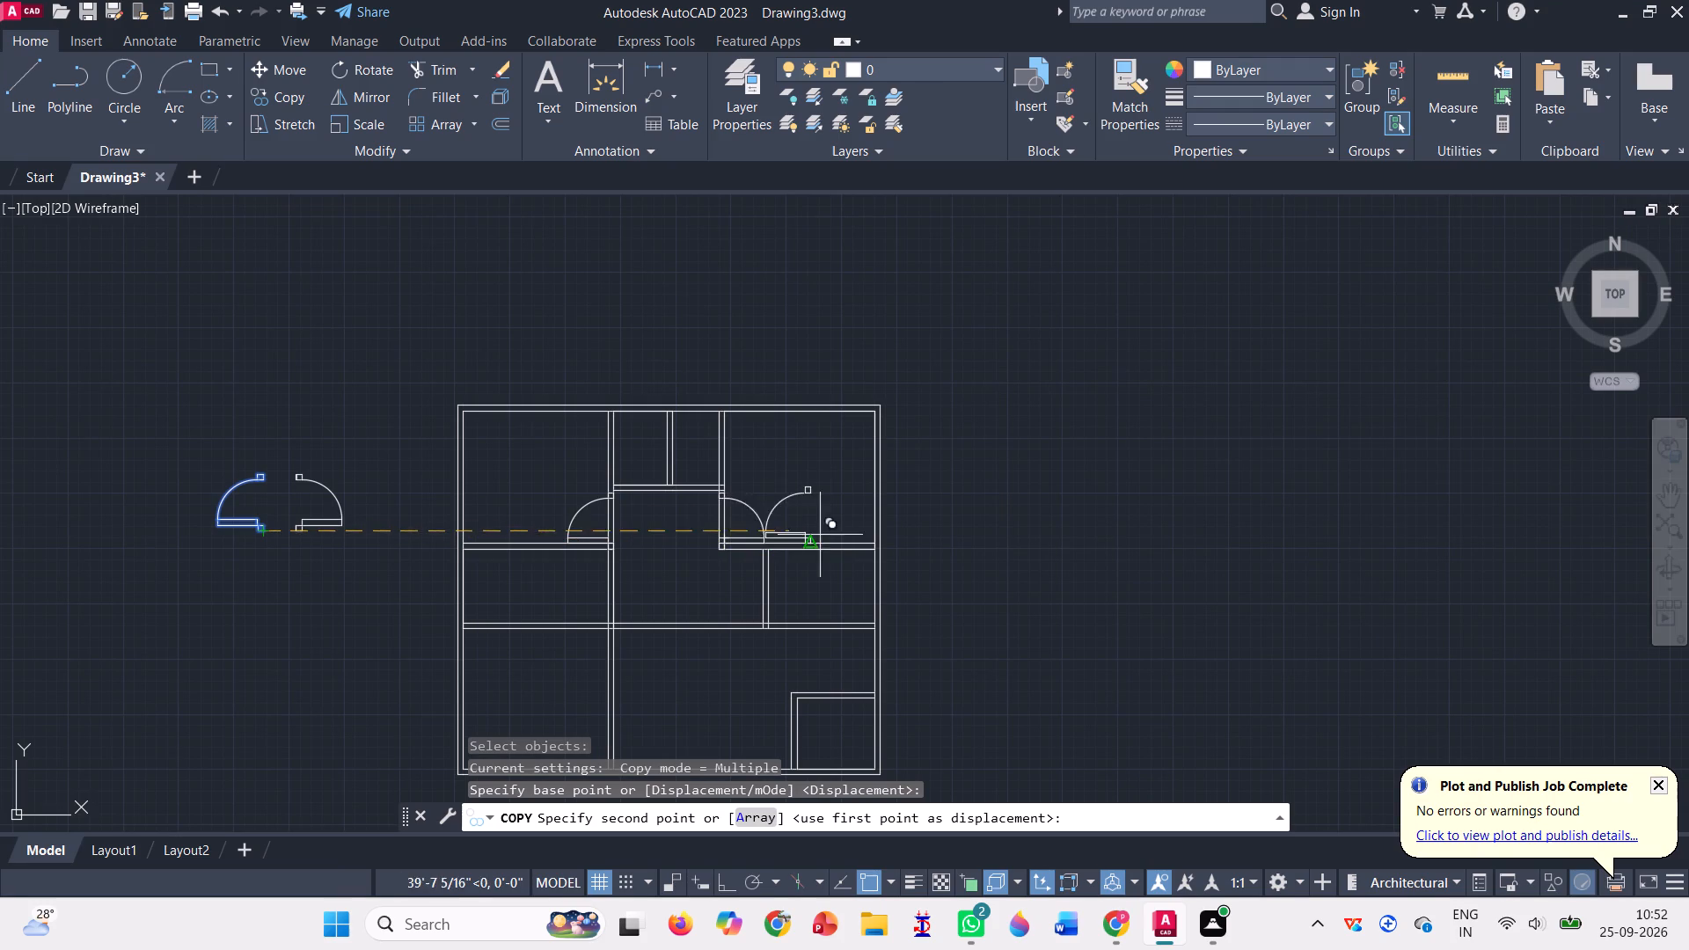
{"action": "scroll", "coordinate": [732, 486], "scroll_direction": "up", "scroll_amount": 2}
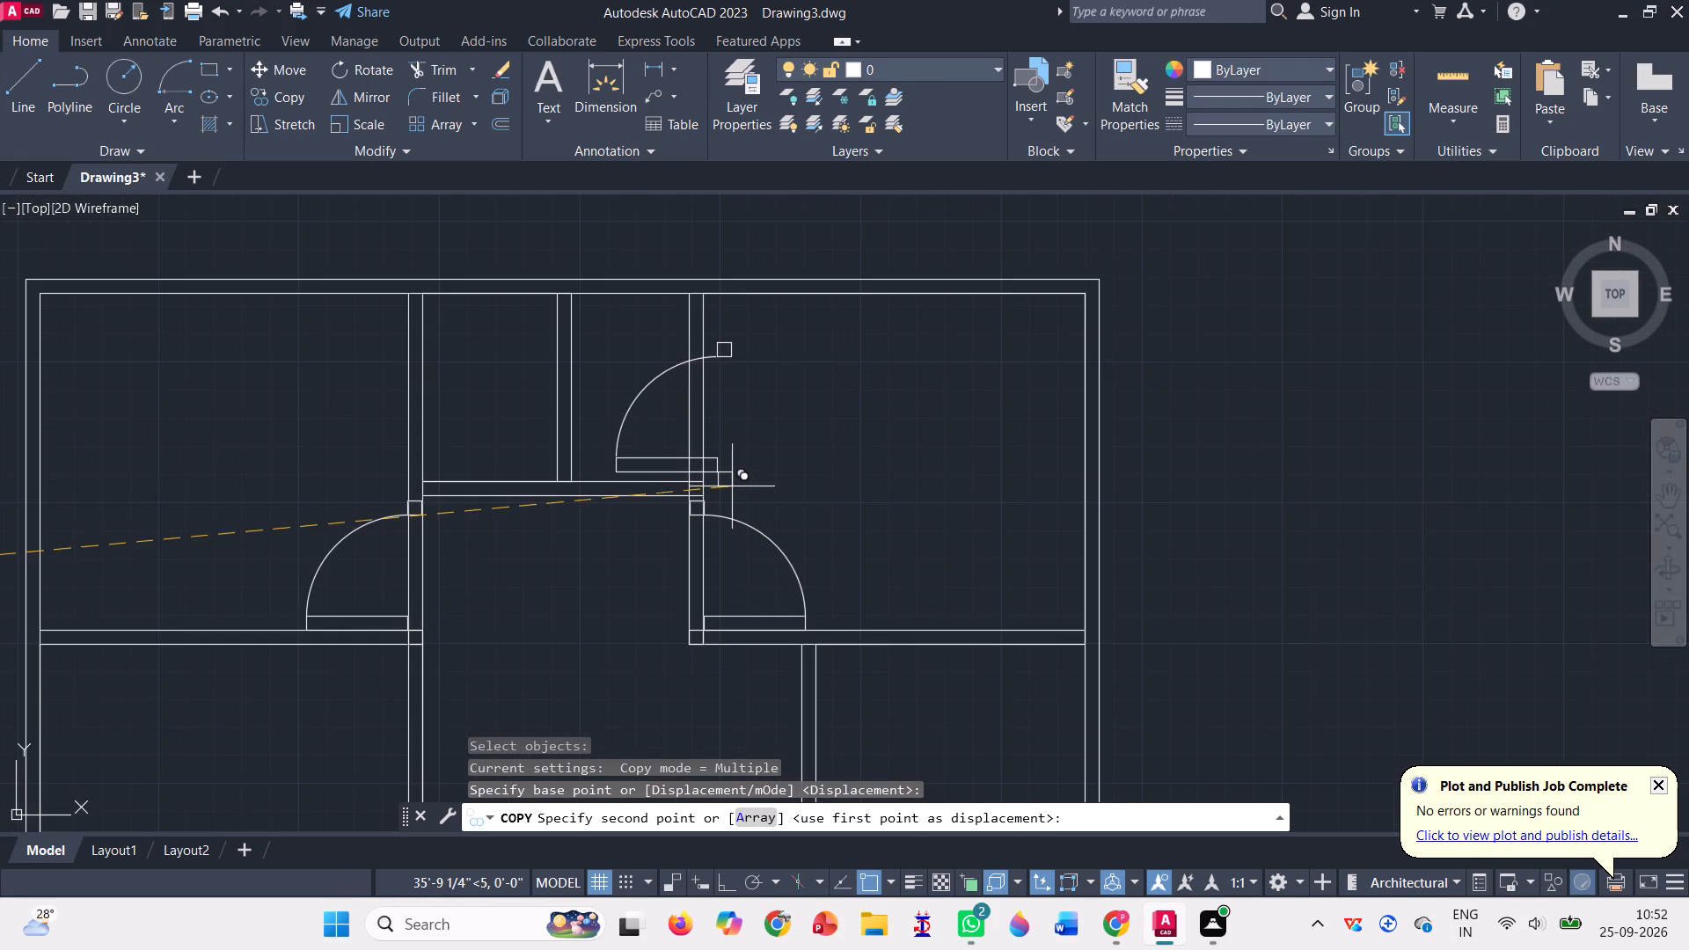
{"action": "scroll", "coordinate": [697, 481], "scroll_direction": "up", "scroll_amount": 1}
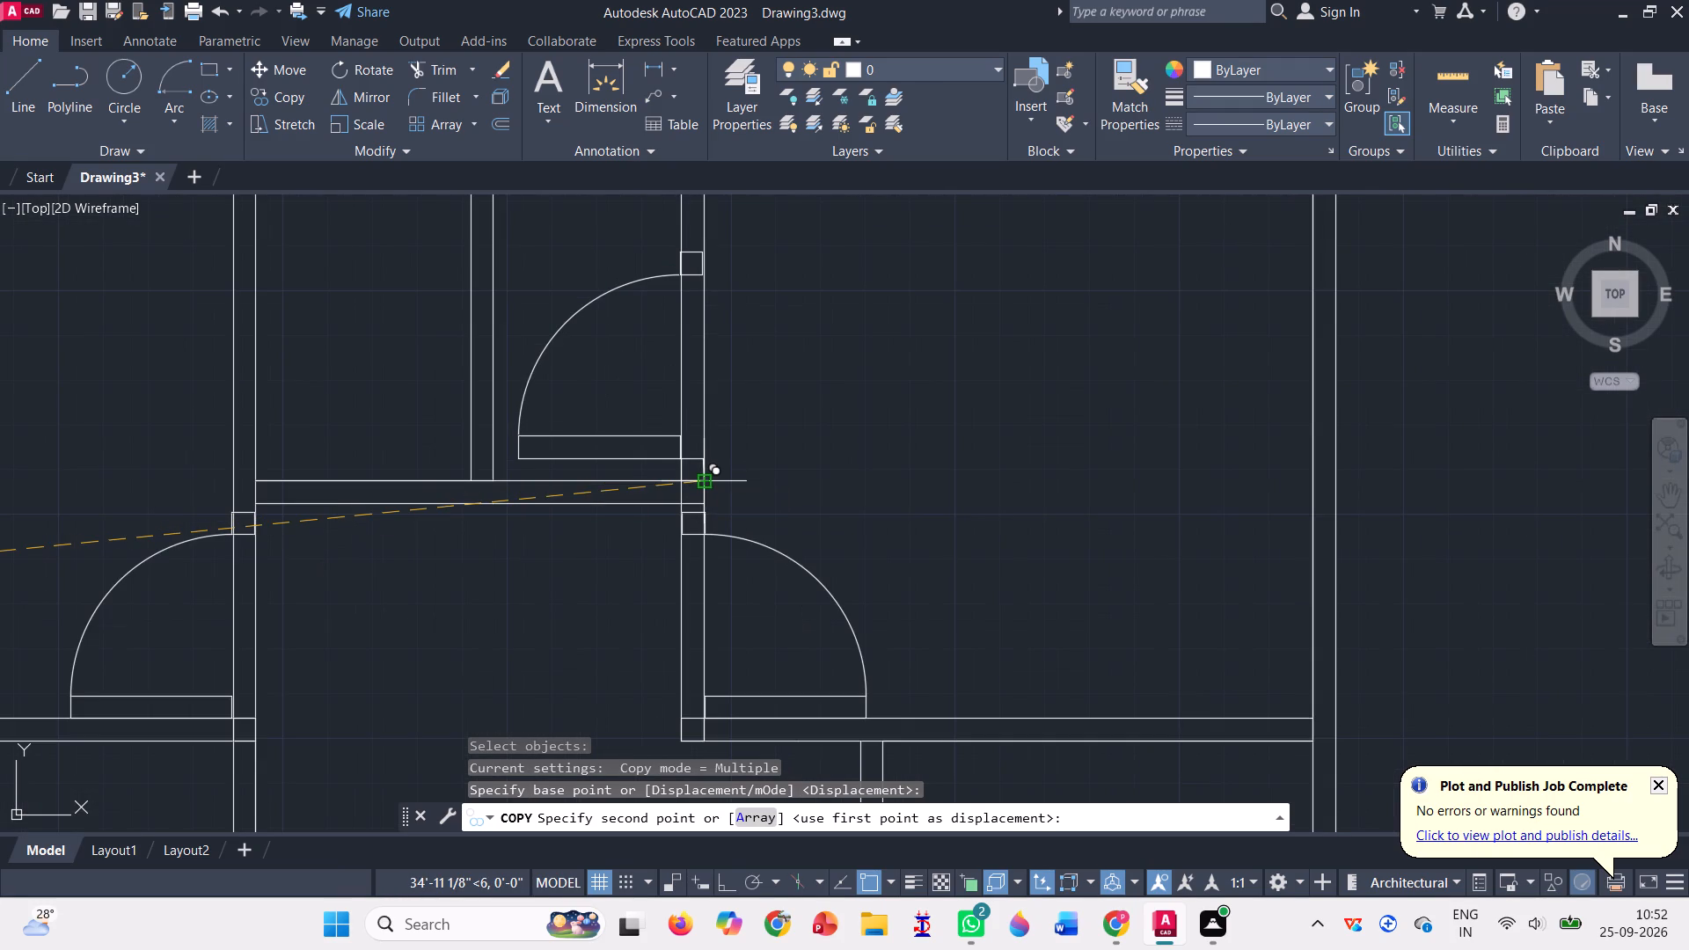
{"action": "left_click", "coordinate": [700, 484]}
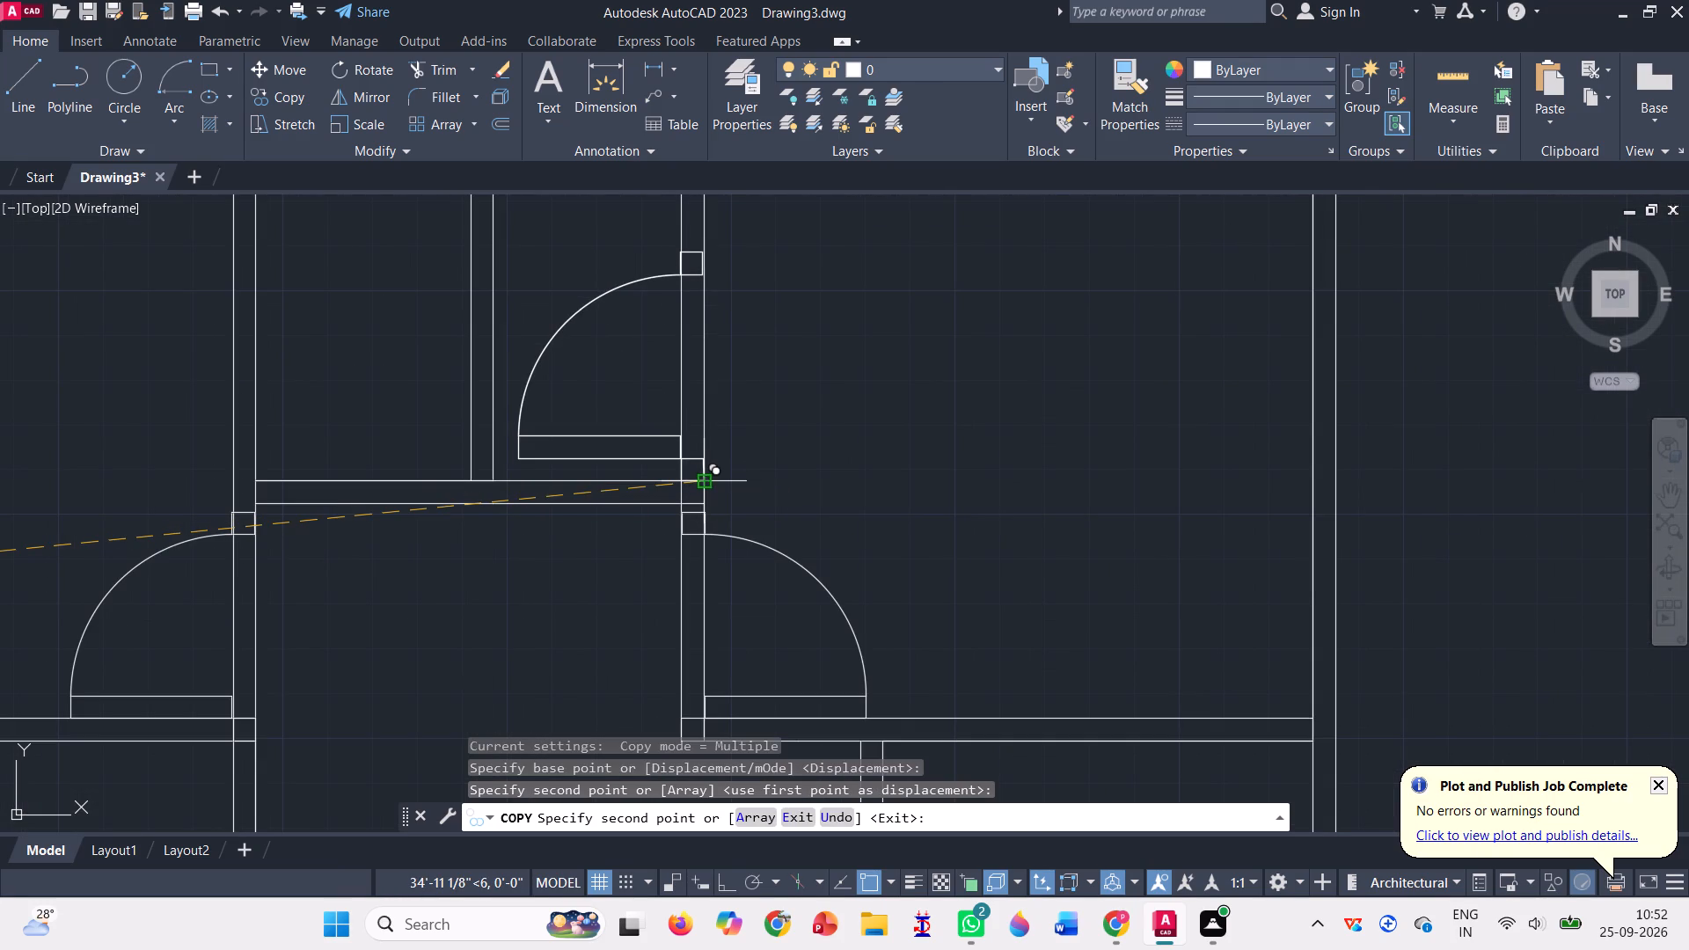
{"action": "scroll", "coordinate": [871, 473], "scroll_direction": "down", "scroll_amount": 2}
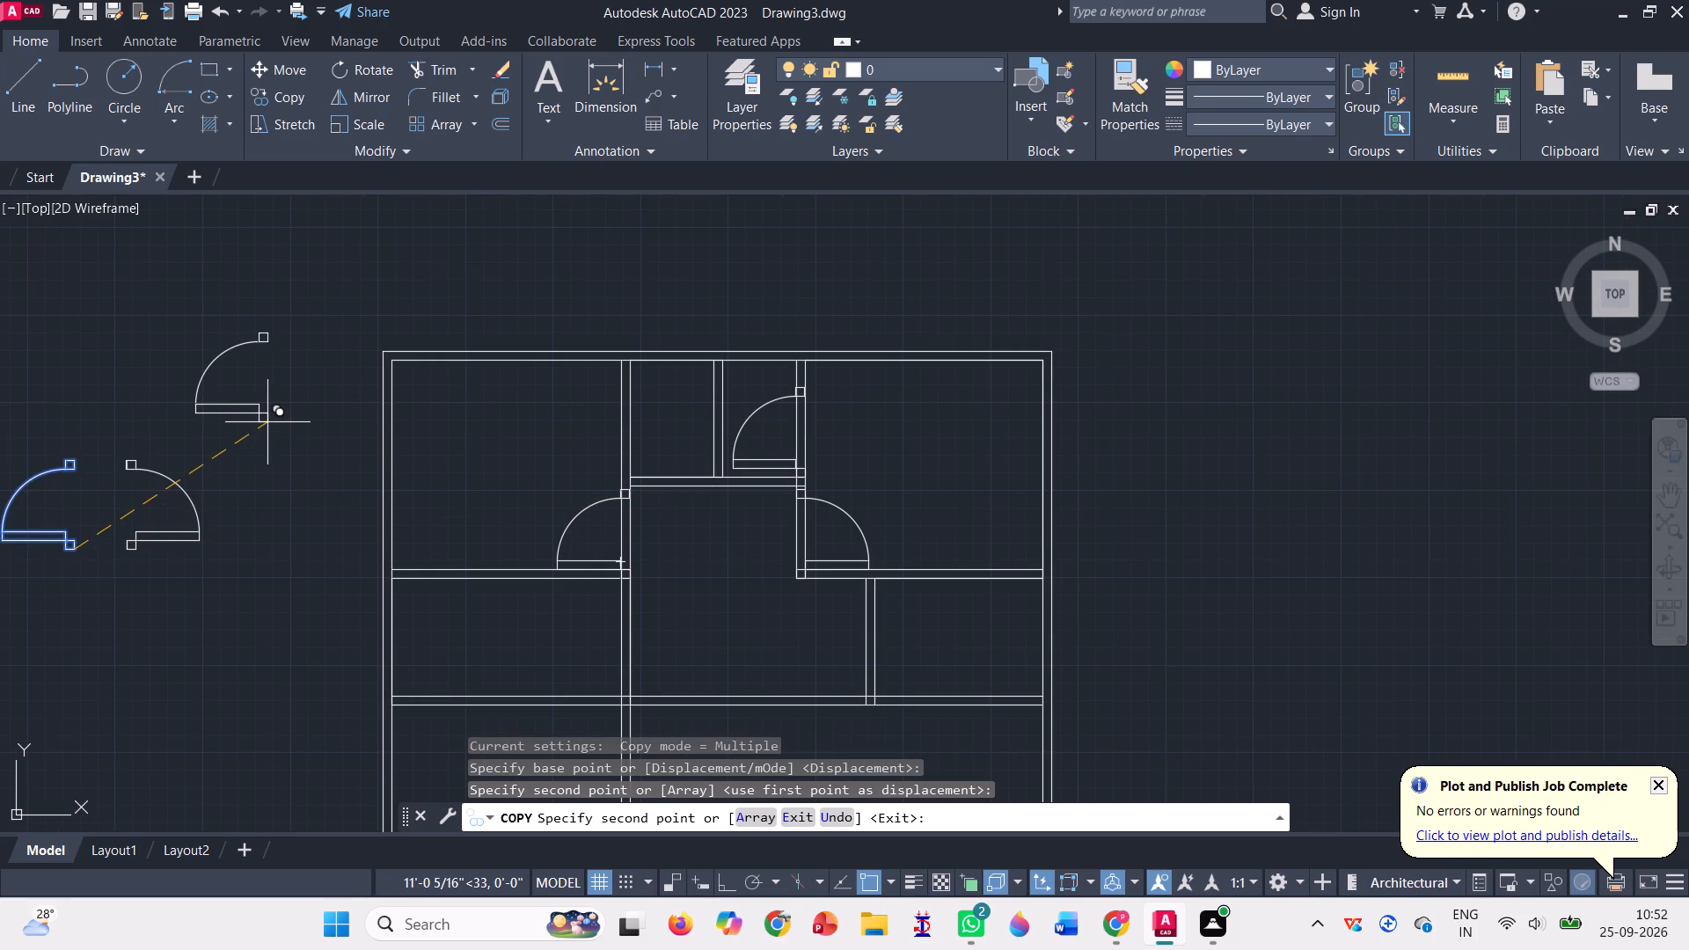
{"action": "scroll", "coordinate": [267, 424], "scroll_direction": "down", "scroll_amount": 1}
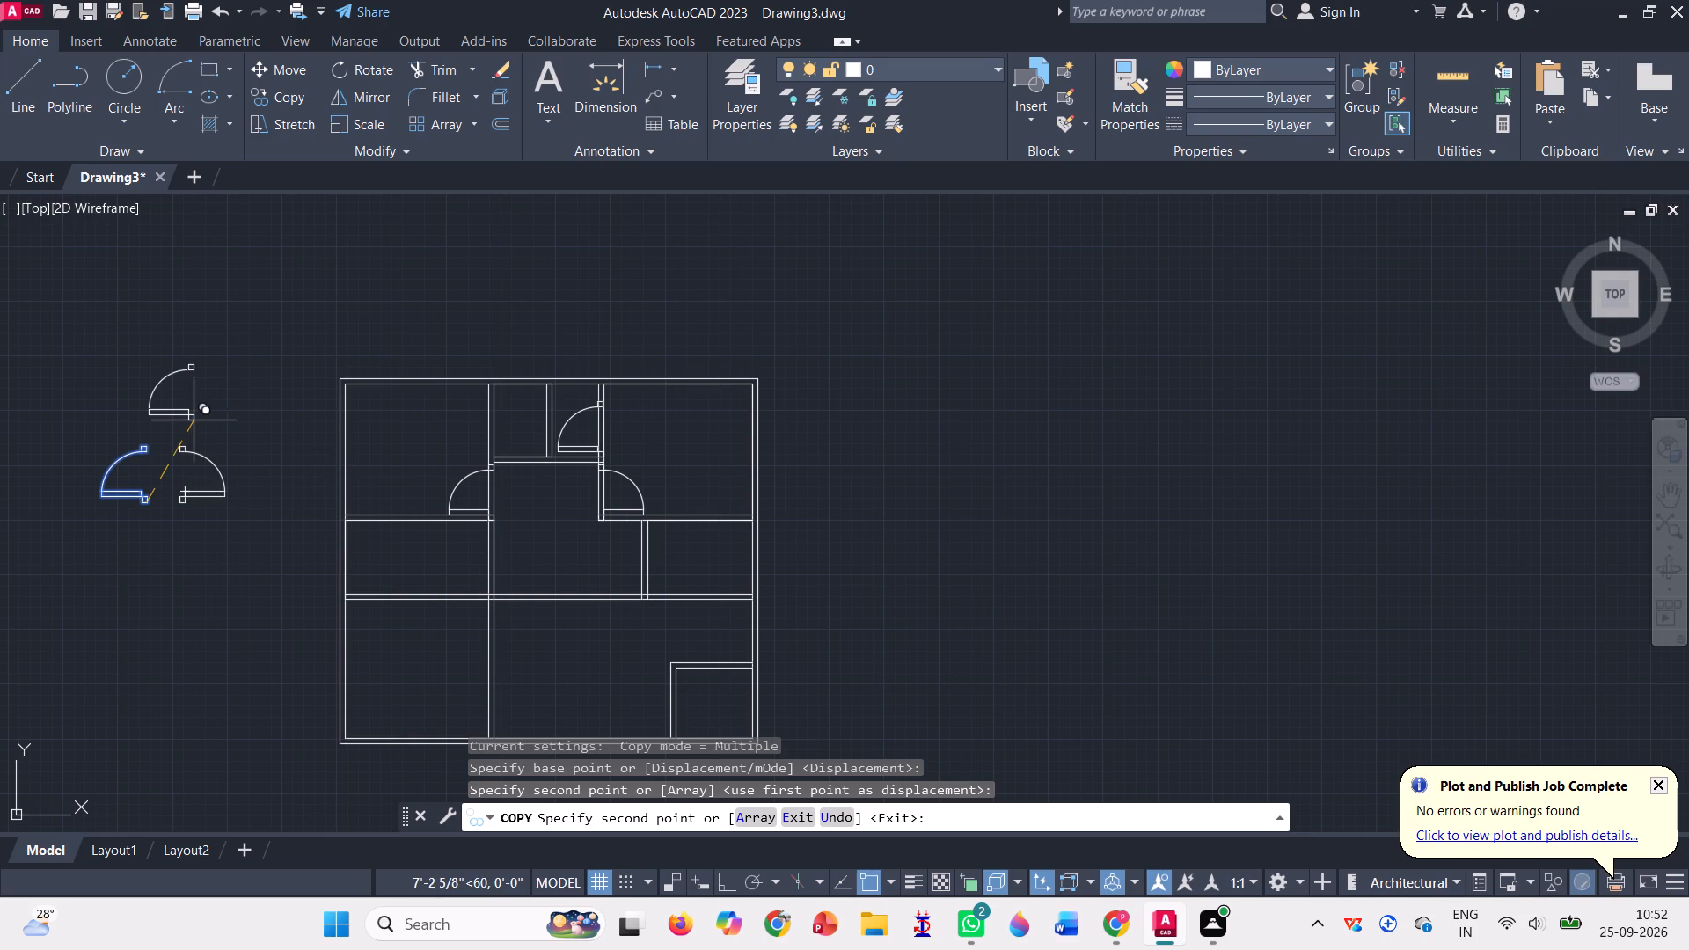
{"action": "key", "text": "Escape"}
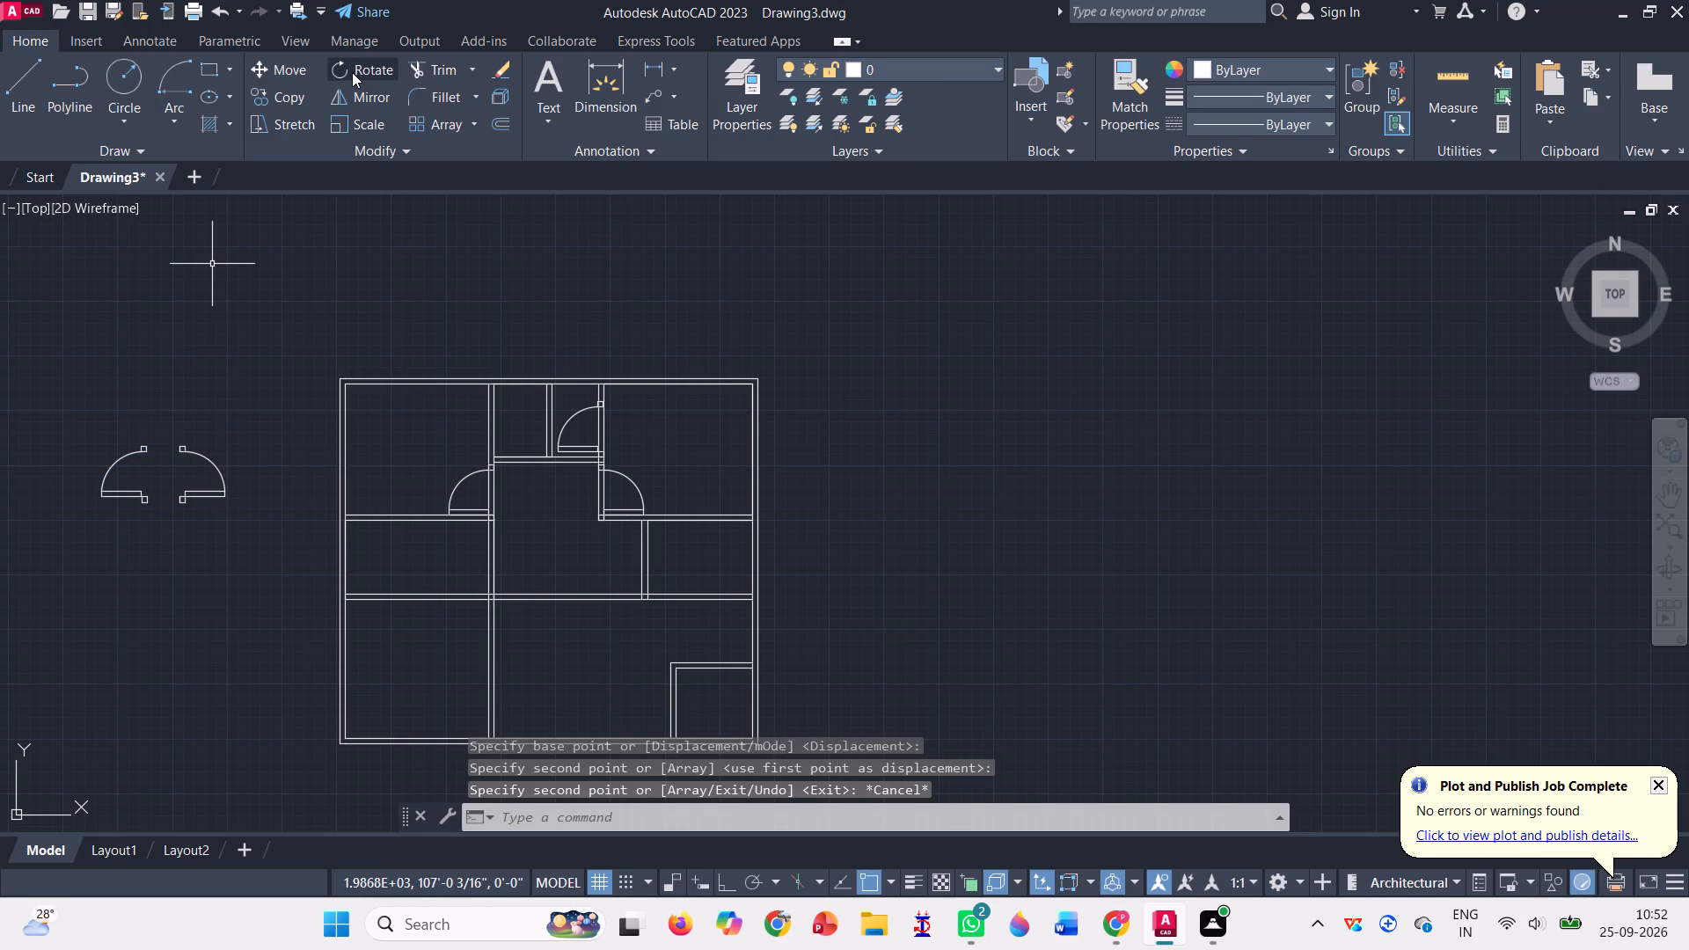
Mirror the west-swinging door outside the plan, starting the mirror line at its south jamb's southeast corner.
{"action": "left_click", "coordinate": [352, 72]}
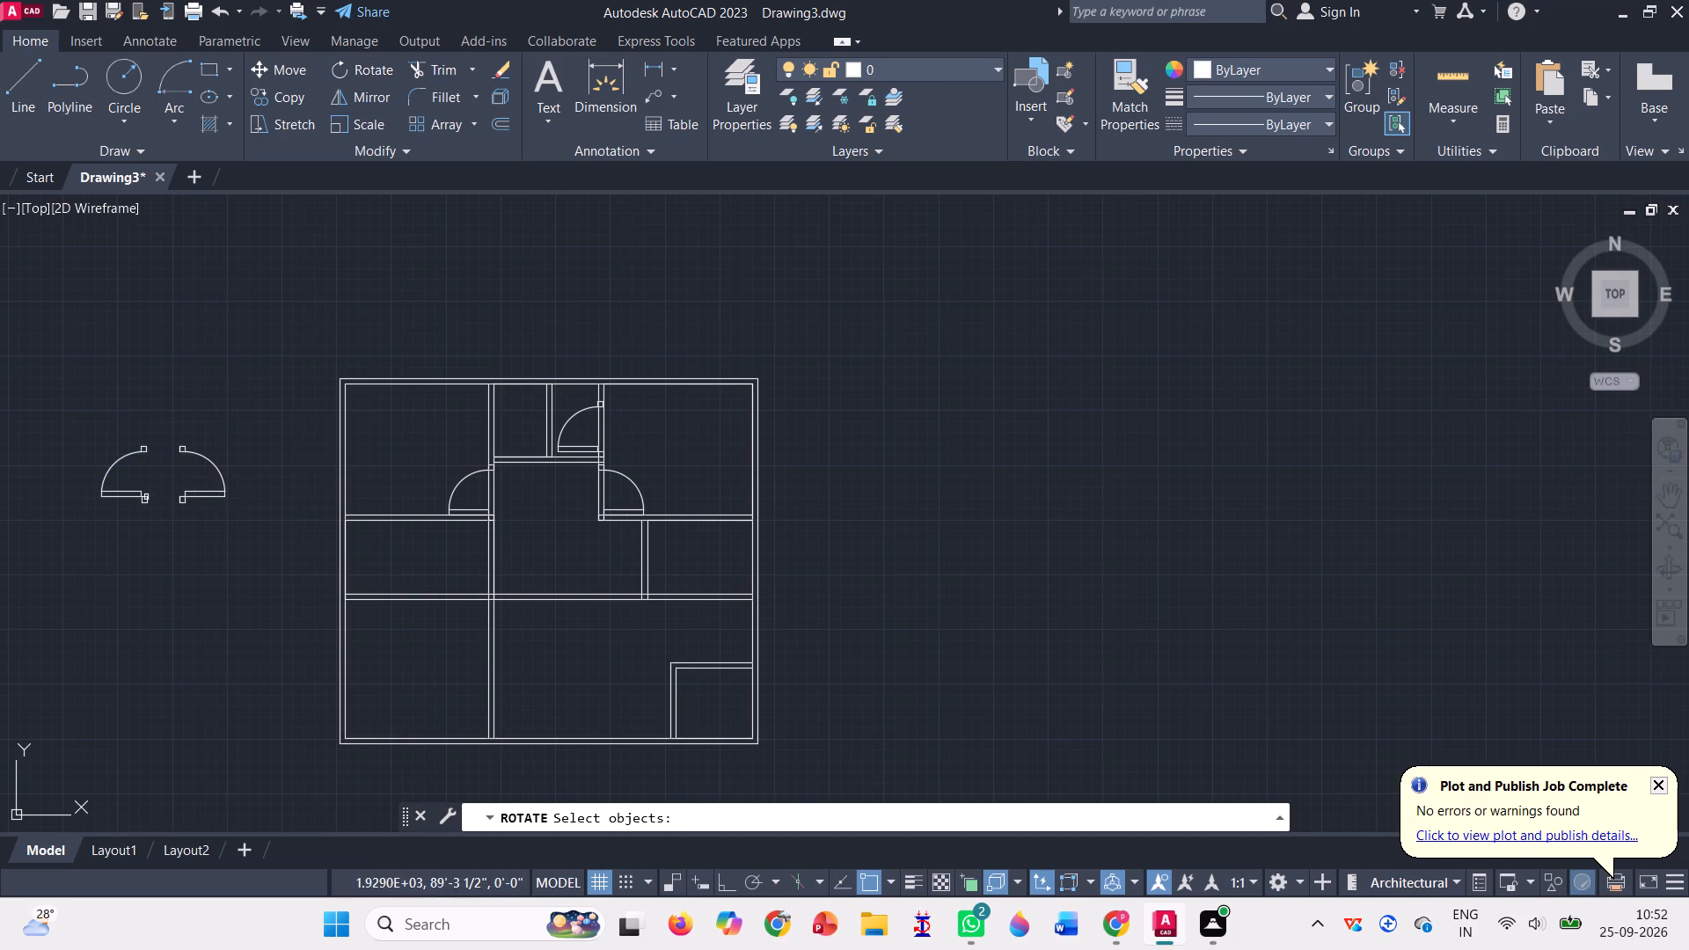
{"action": "scroll", "coordinate": [146, 500], "scroll_direction": "up", "scroll_amount": 1}
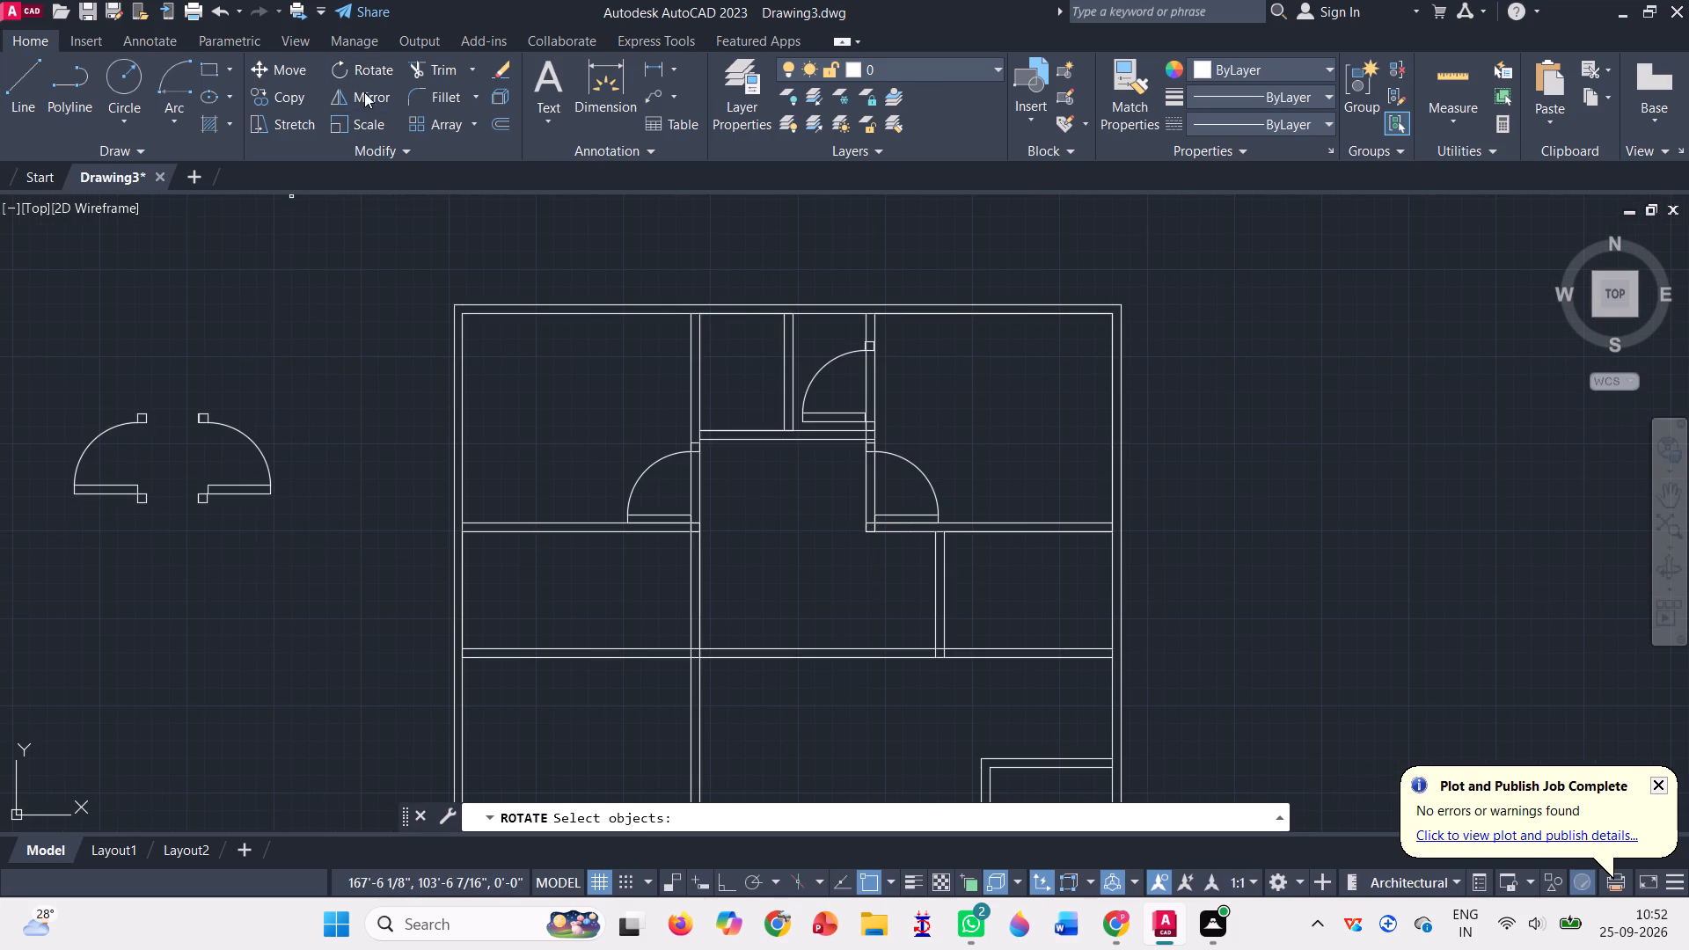
{"action": "left_click", "coordinate": [367, 91]}
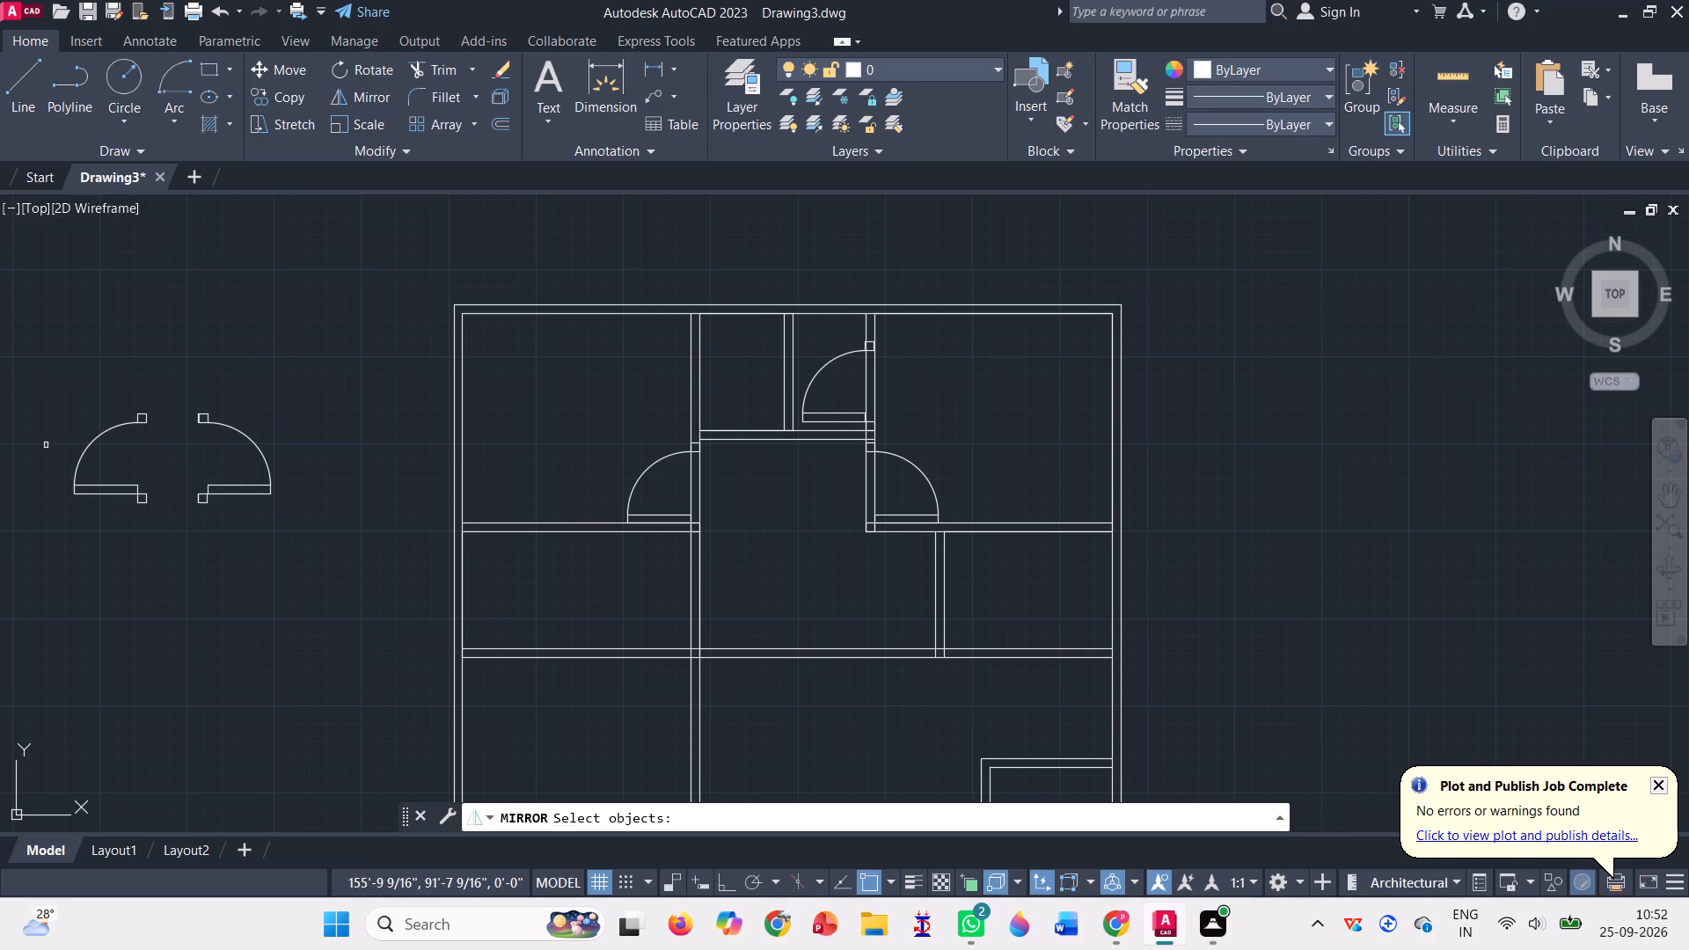
{"action": "left_click", "coordinate": [45, 440]}
{"action": "left_click_drag", "start_coordinate": [45, 440], "coordinate": [153, 547]}
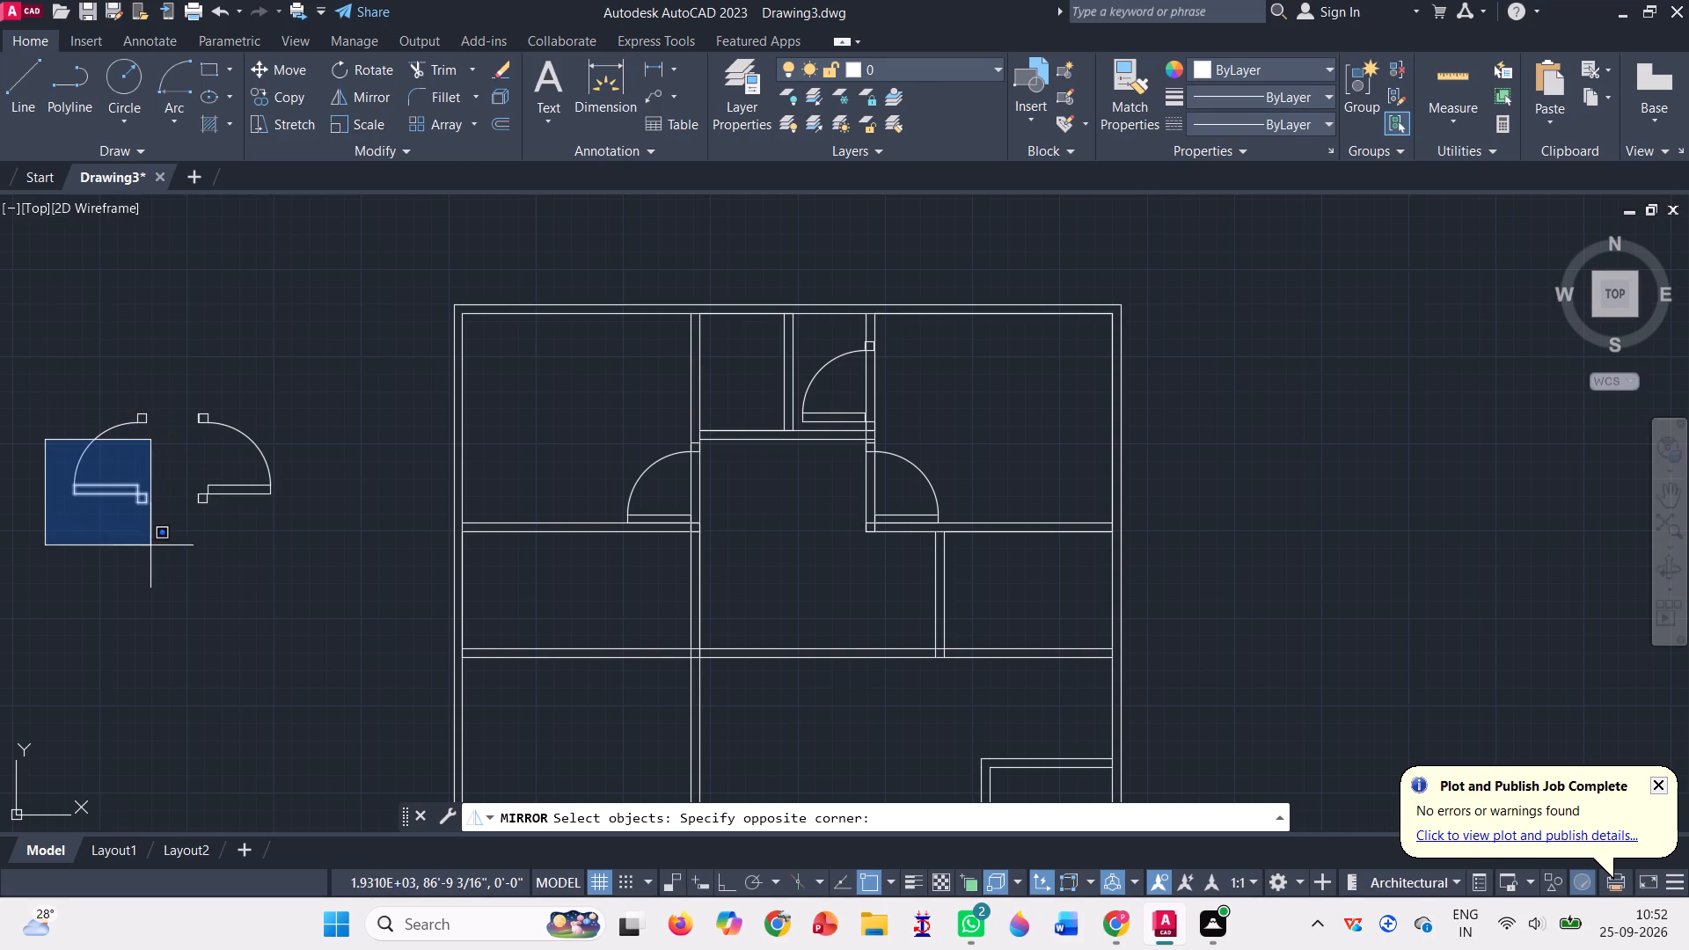
{"action": "left_click", "coordinate": [69, 552]}
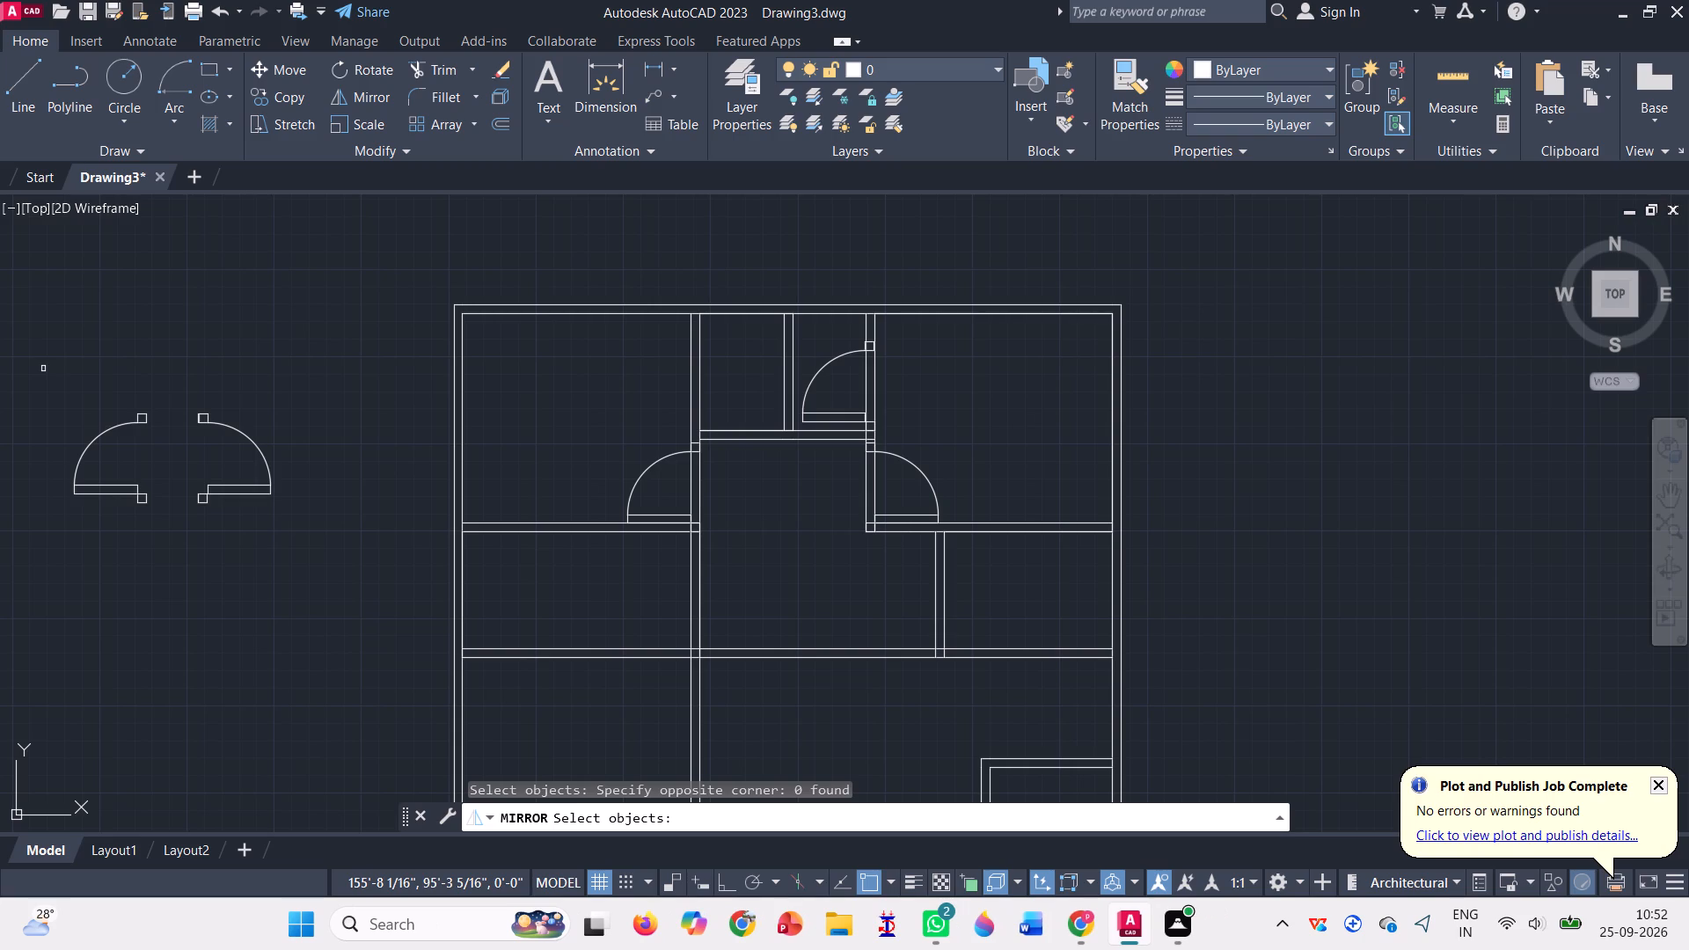
{"action": "left_click_drag", "start_coordinate": [38, 413], "coordinate": [157, 402]}
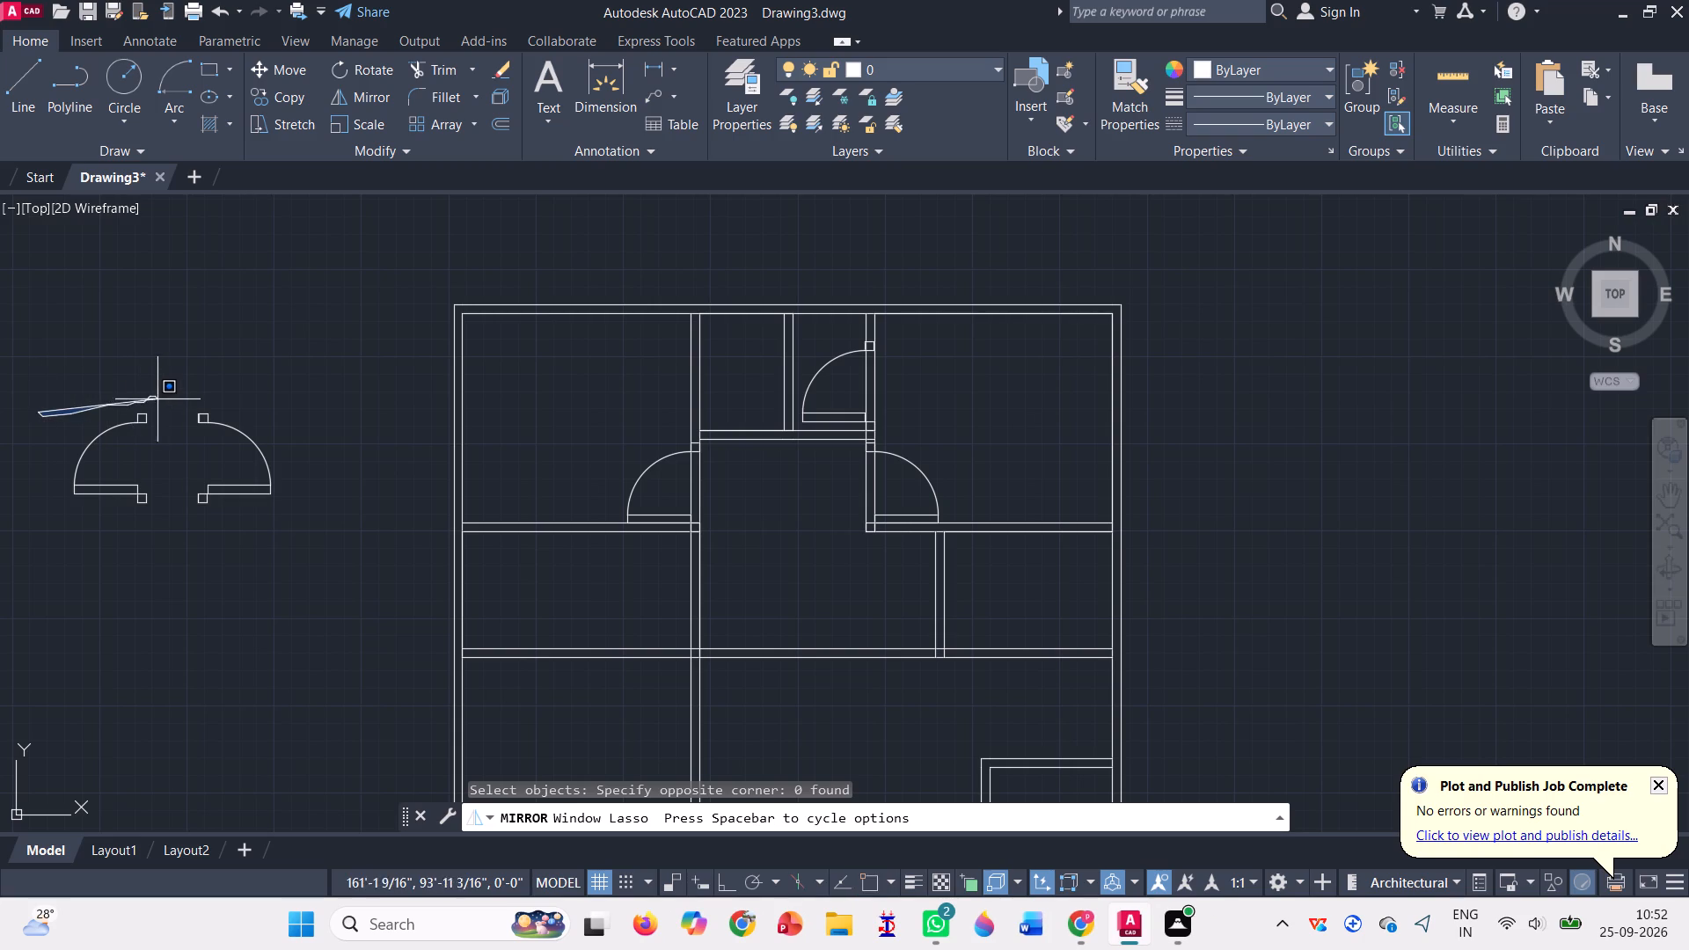
{"action": "left_click_drag", "start_coordinate": [157, 402], "coordinate": [66, 567]}
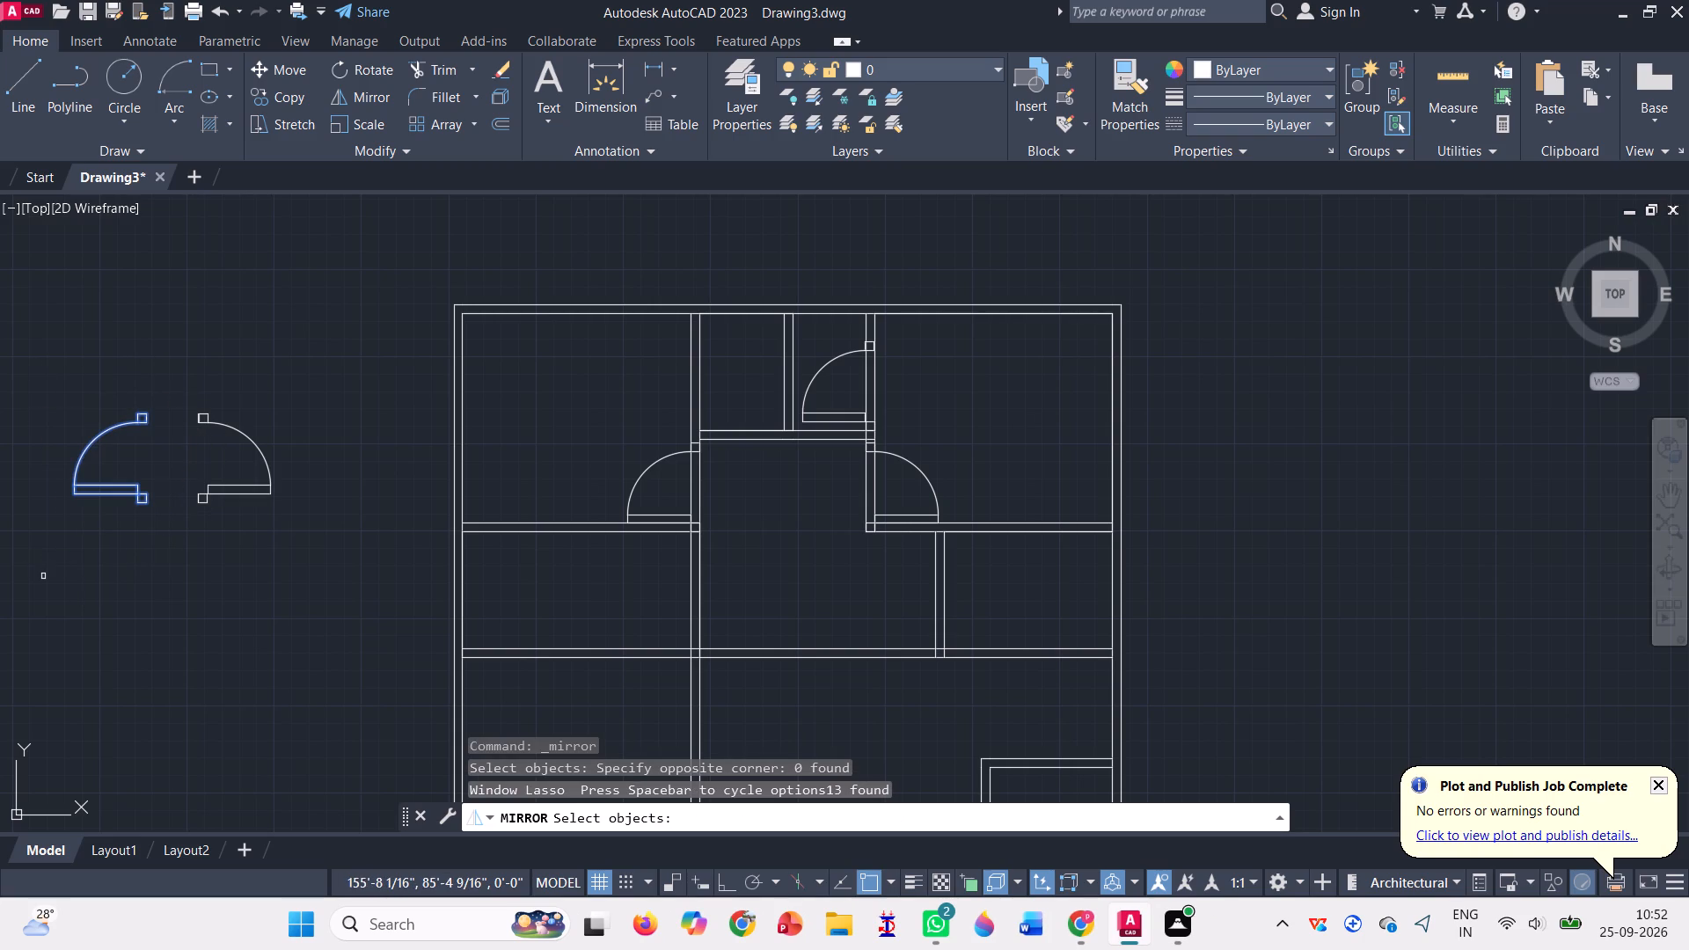
{"action": "key", "text": "Return"}
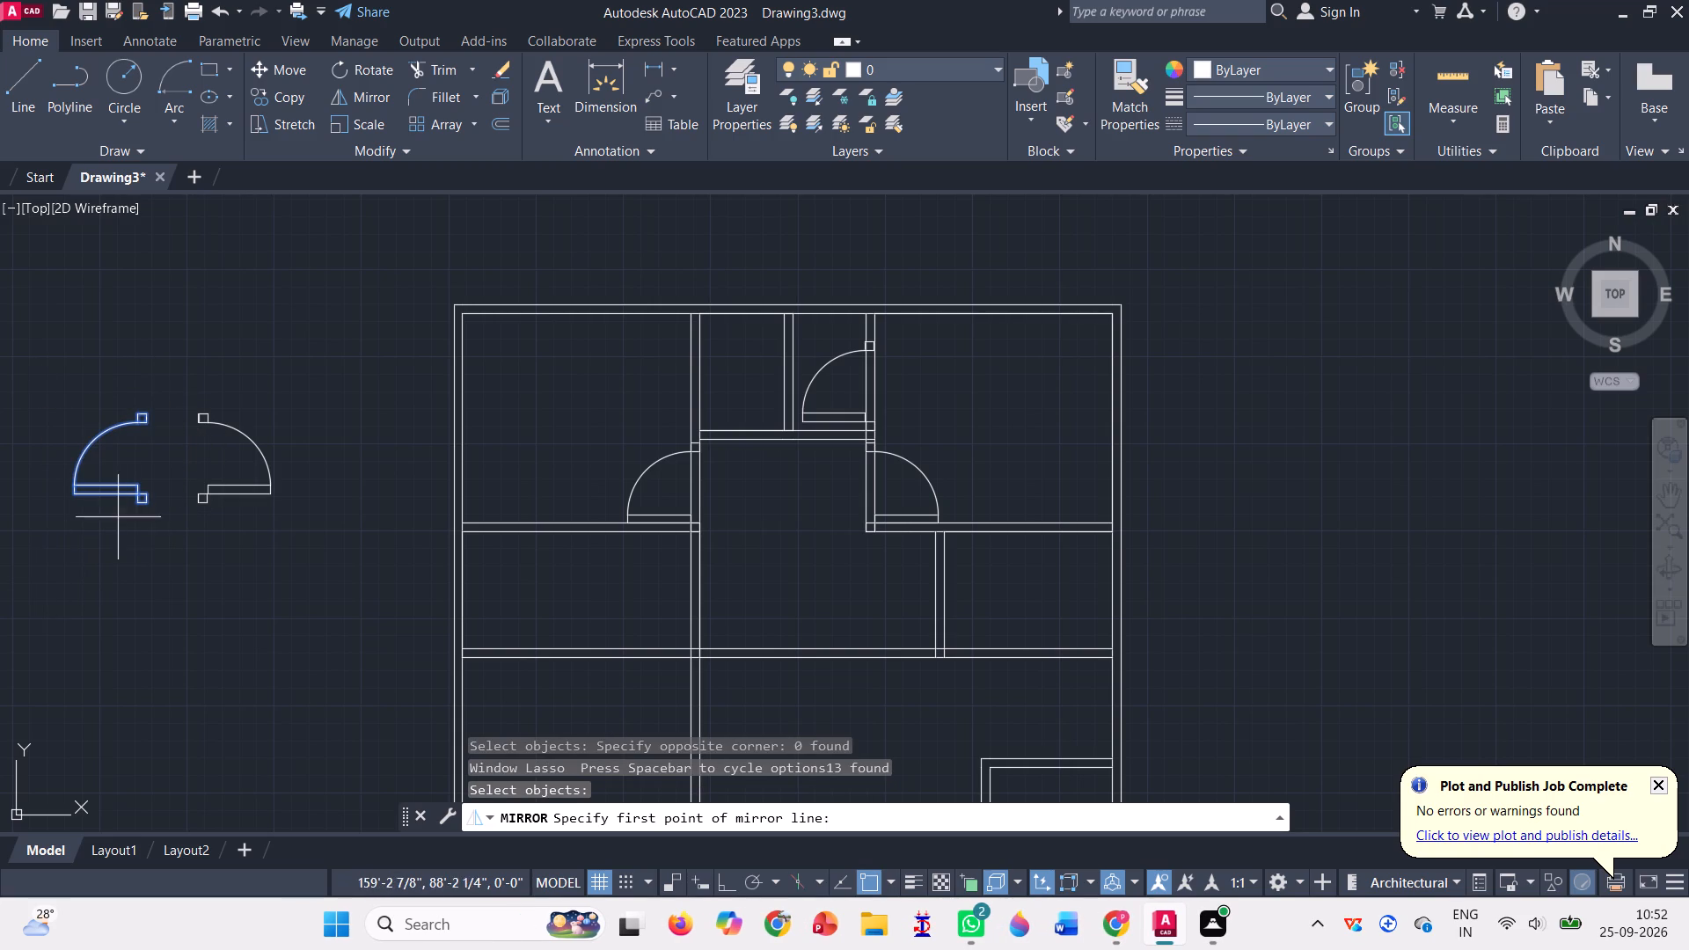
{"action": "left_click", "coordinate": [152, 508]}
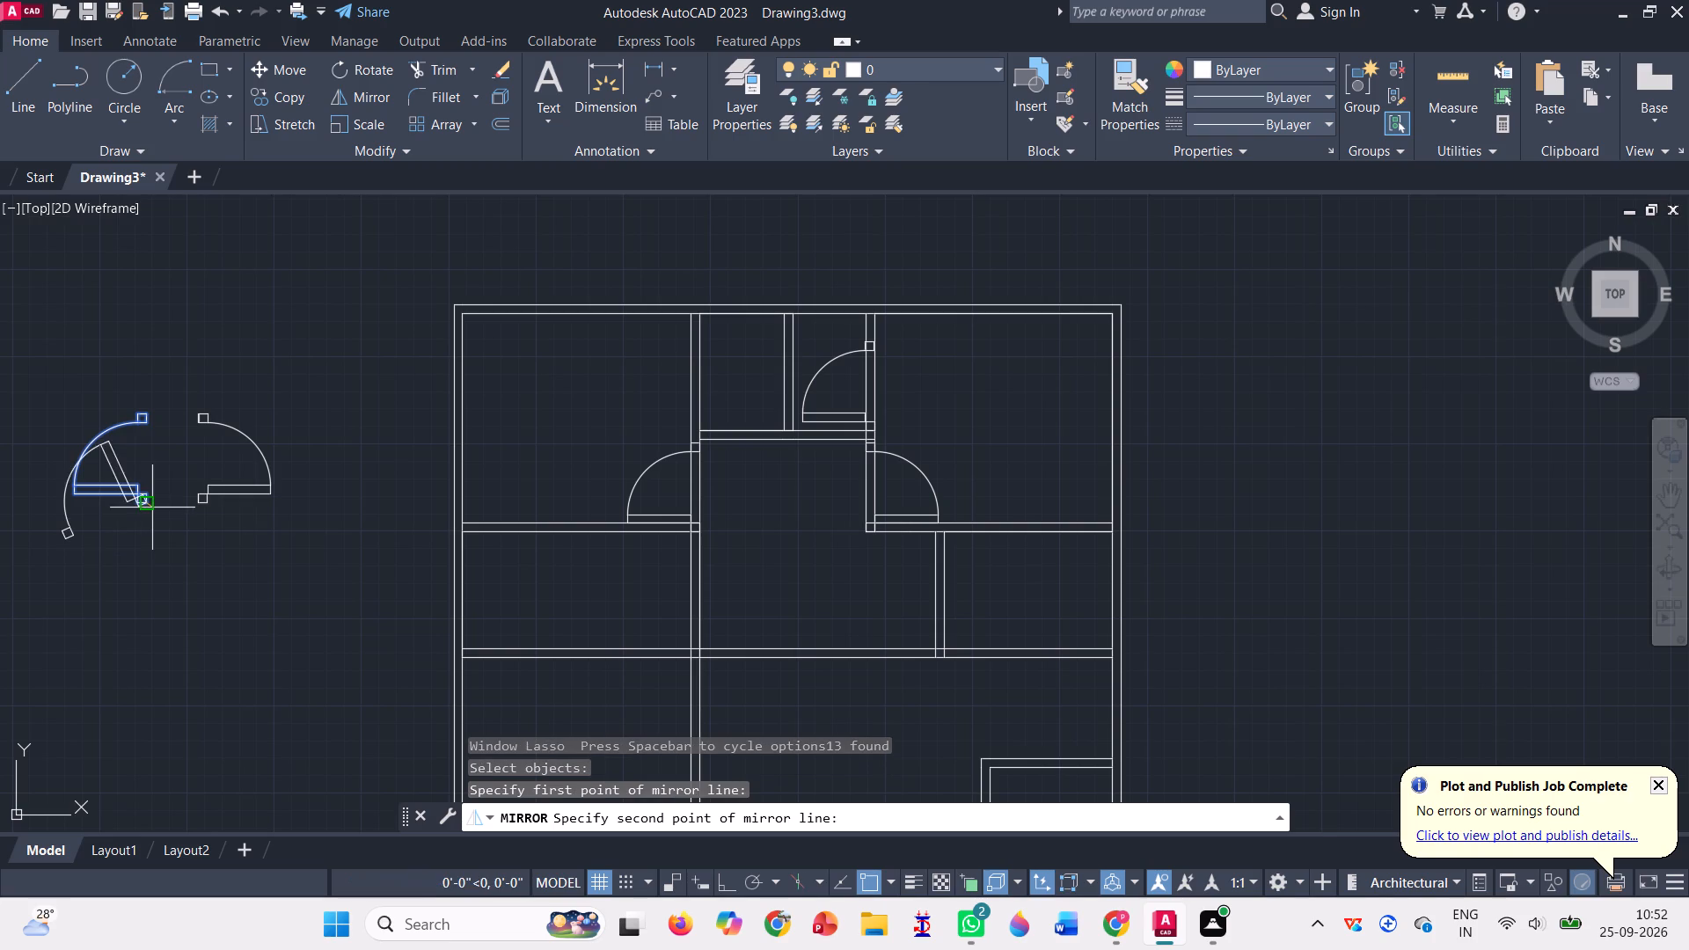
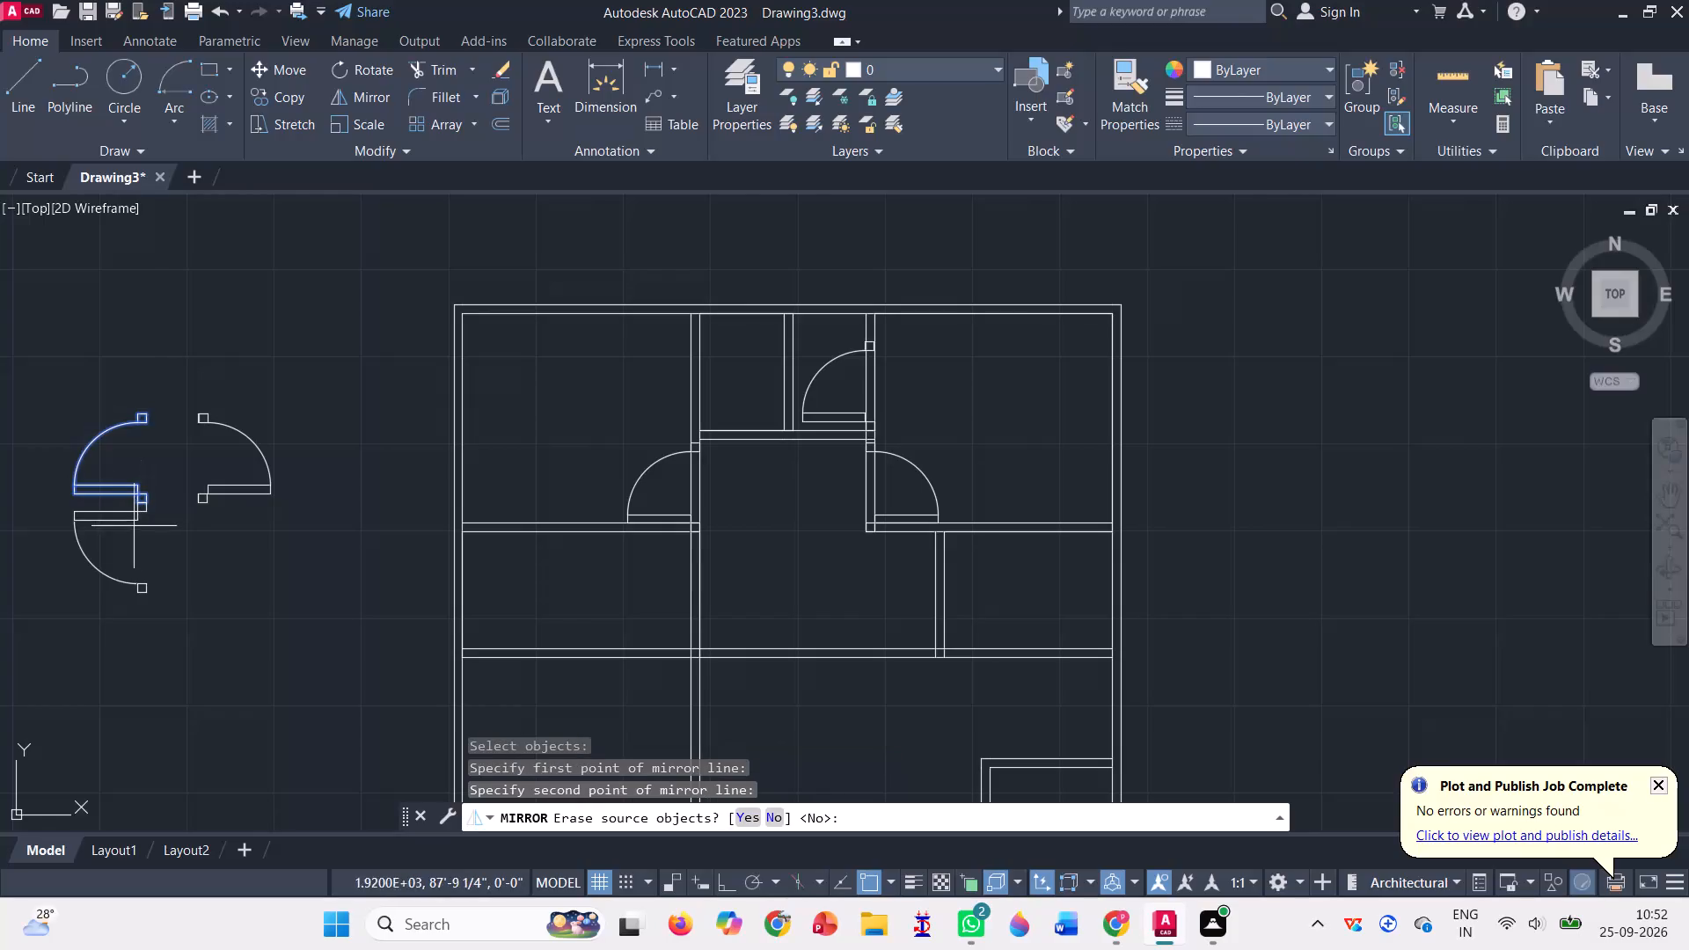
Finish mirroring the west-swinging door southward outside the plan, keeping the source door.
{"action": "left_click", "coordinate": [197, 327]}
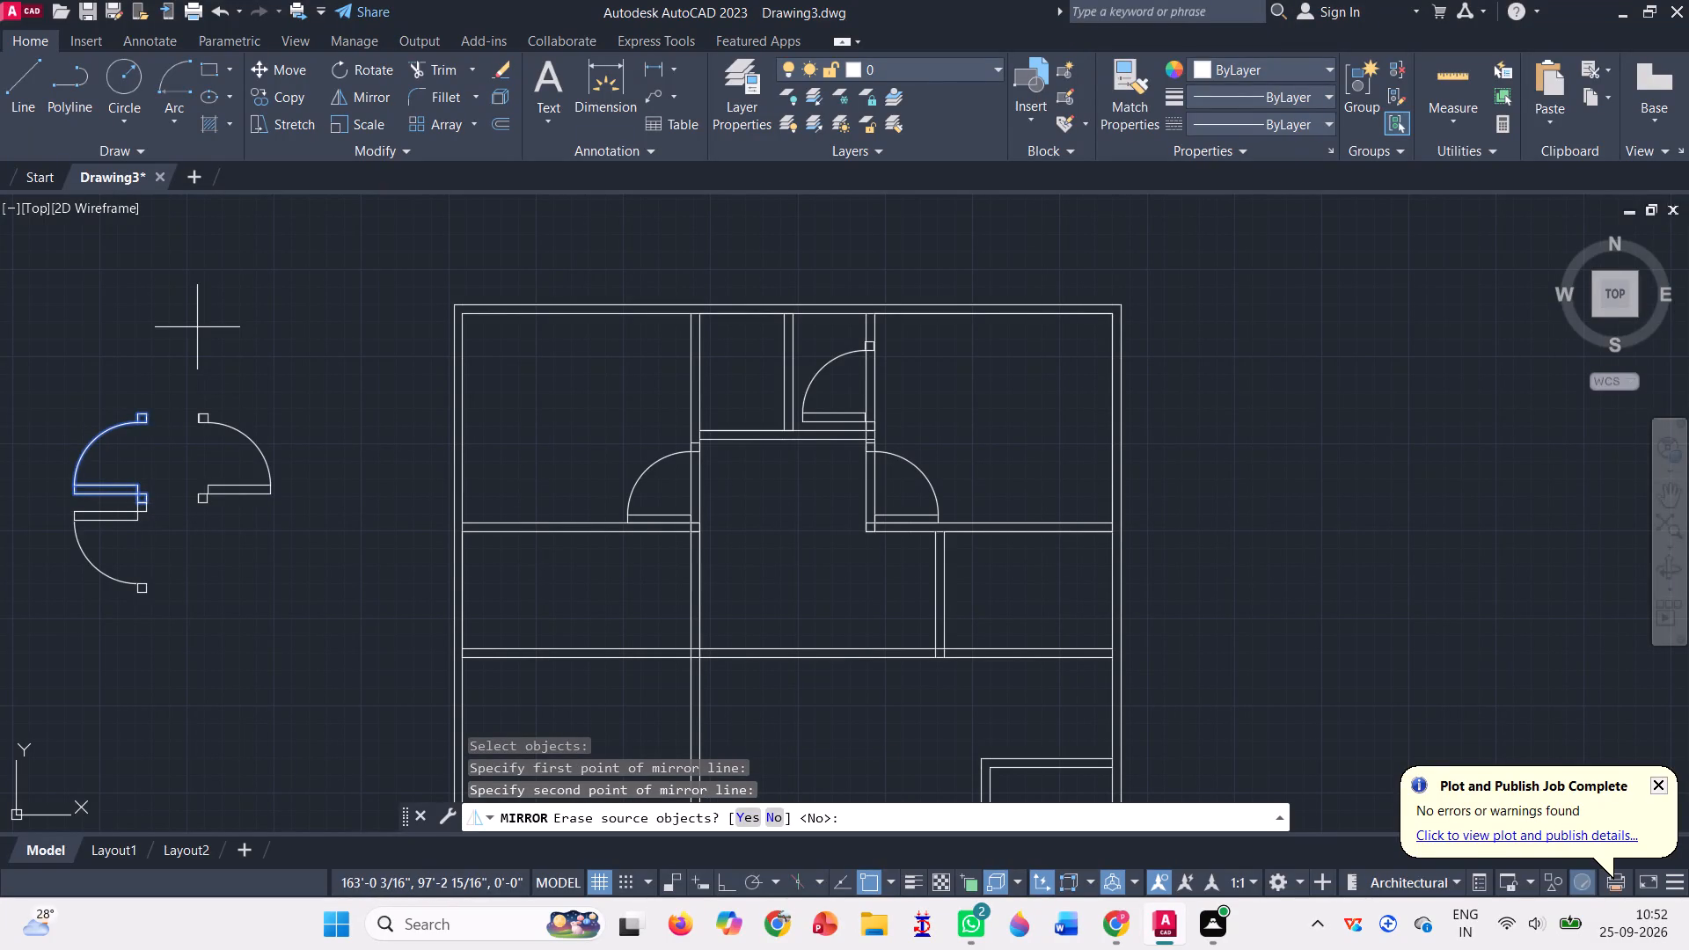
{"action": "key", "text": "Return"}
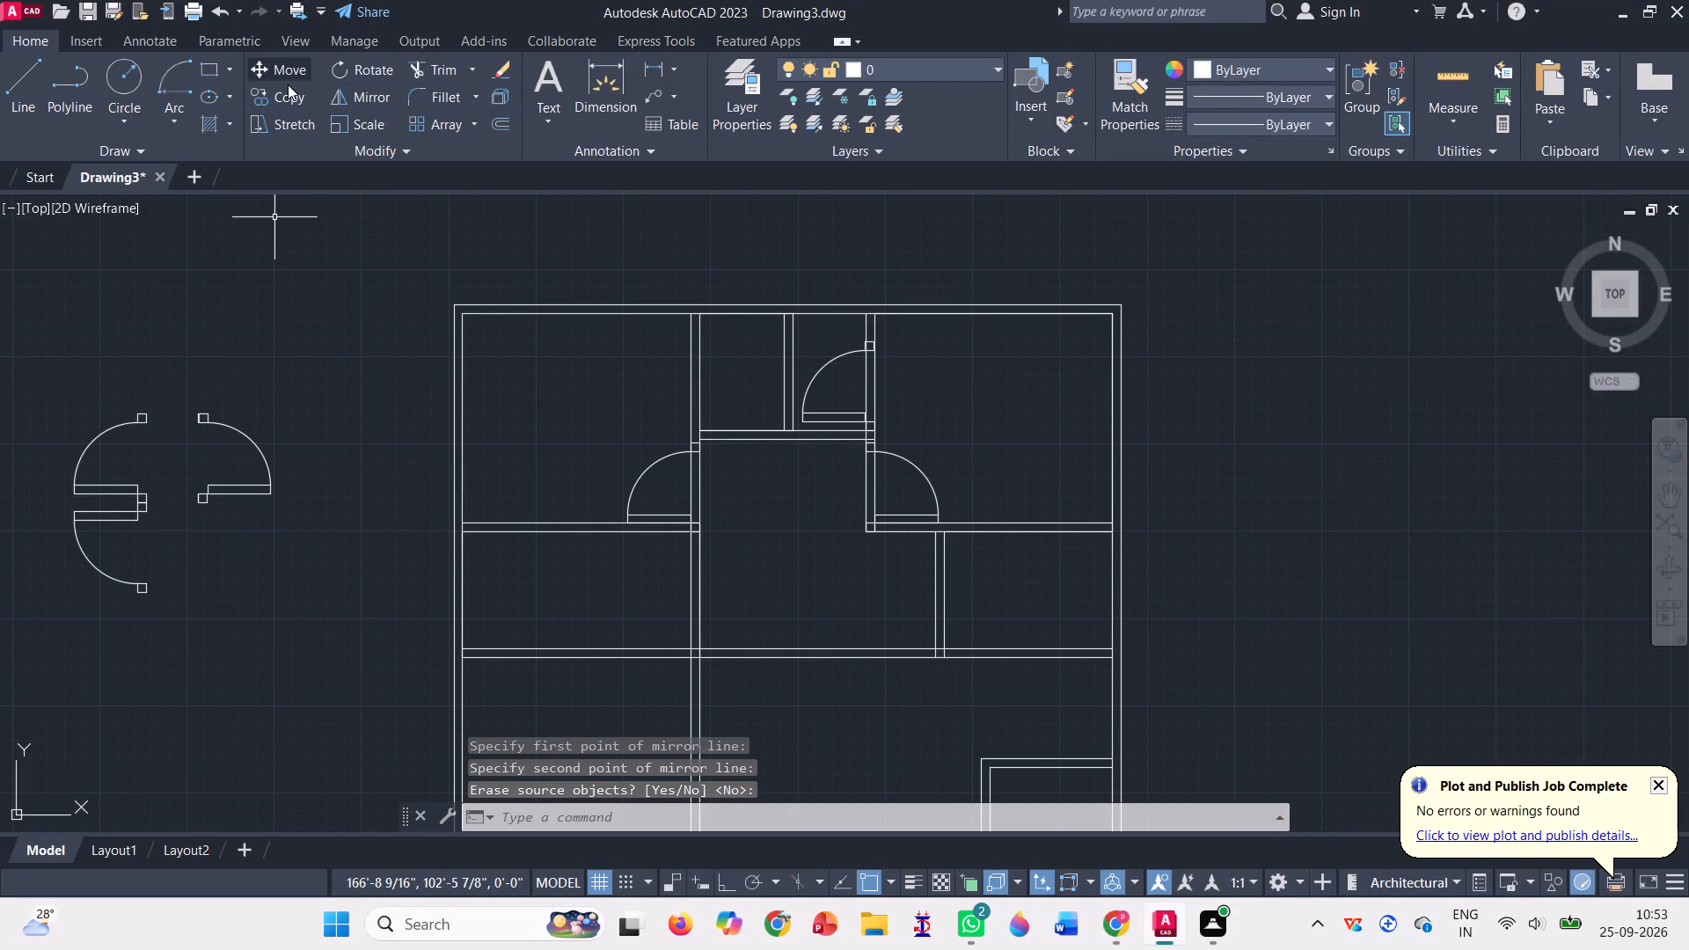
Copy the new south mirrored door by its north jamb's northeast corner into the southwest room's east wall, just below its north wall.
{"action": "left_click", "coordinate": [285, 93]}
{"action": "scroll", "coordinate": [55, 514], "scroll_direction": "up", "scroll_amount": 3}
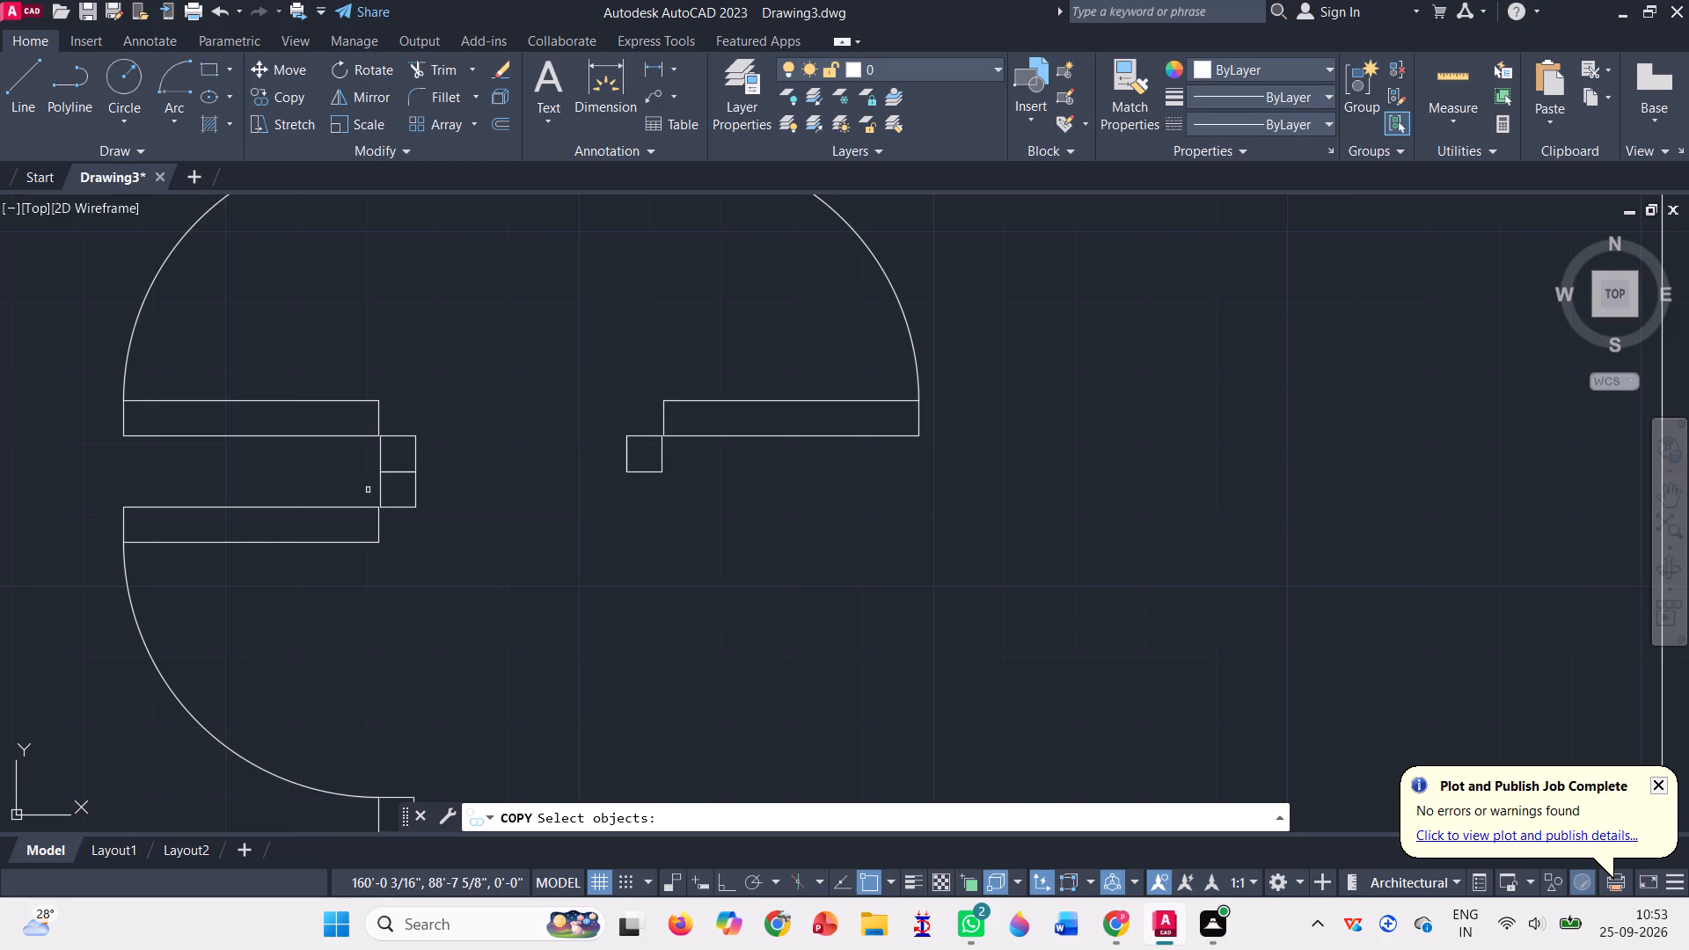
{"action": "left_click", "coordinate": [381, 492]}
{"action": "left_click", "coordinate": [401, 476]}
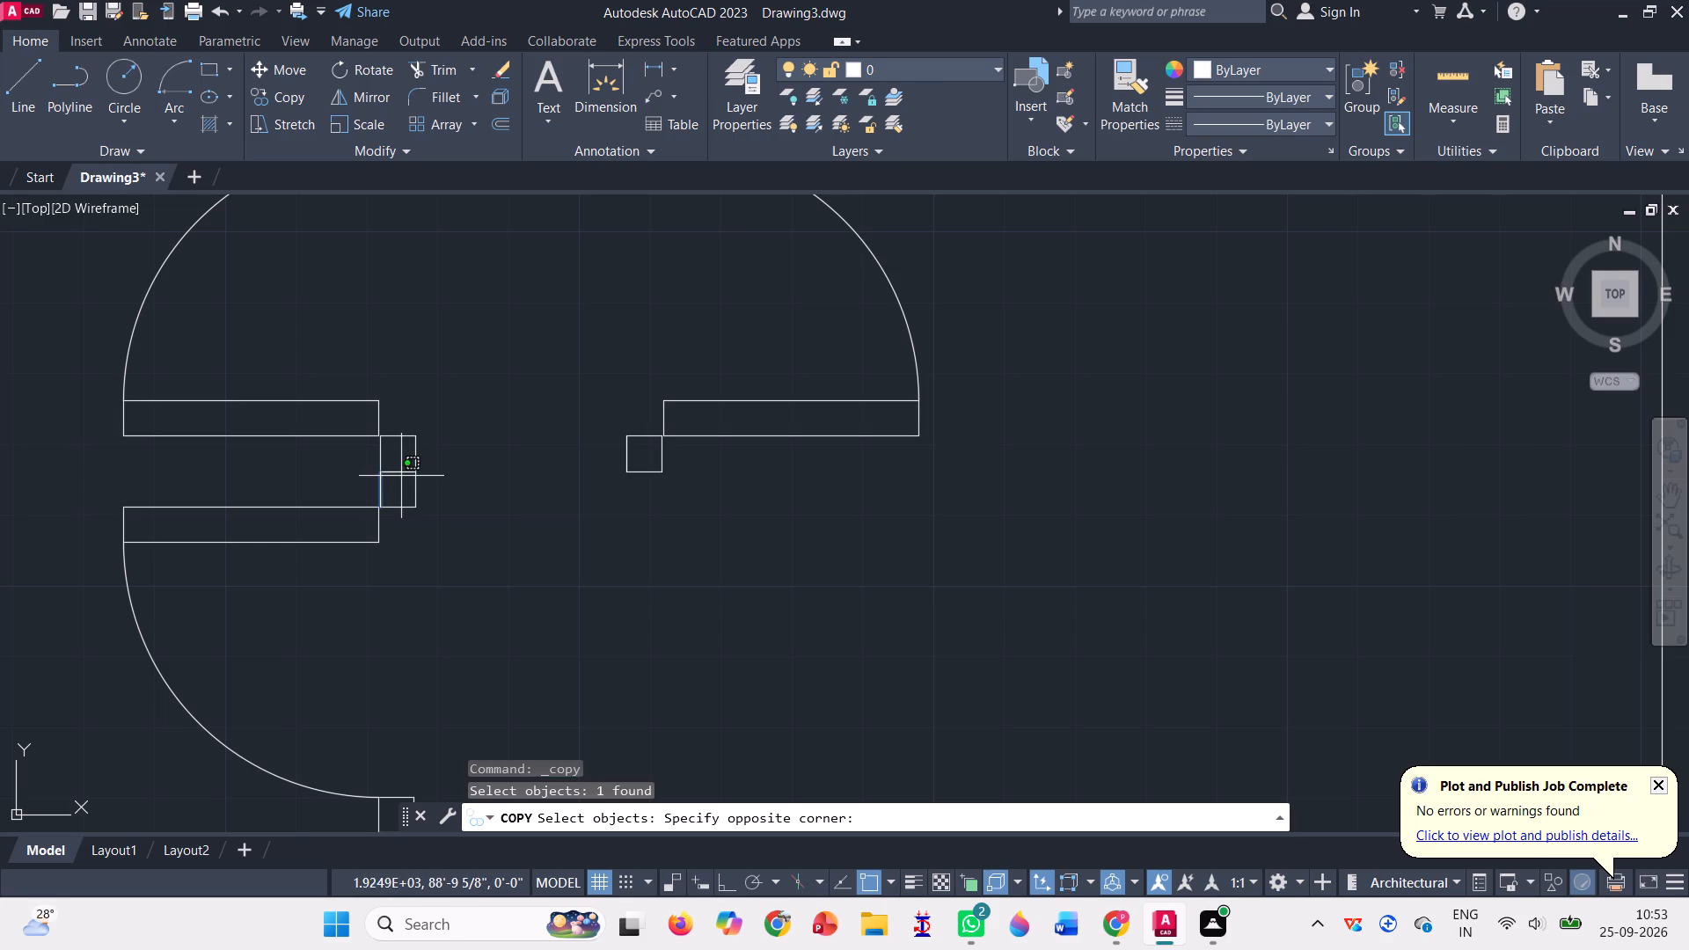
{"action": "left_click", "coordinate": [398, 470]}
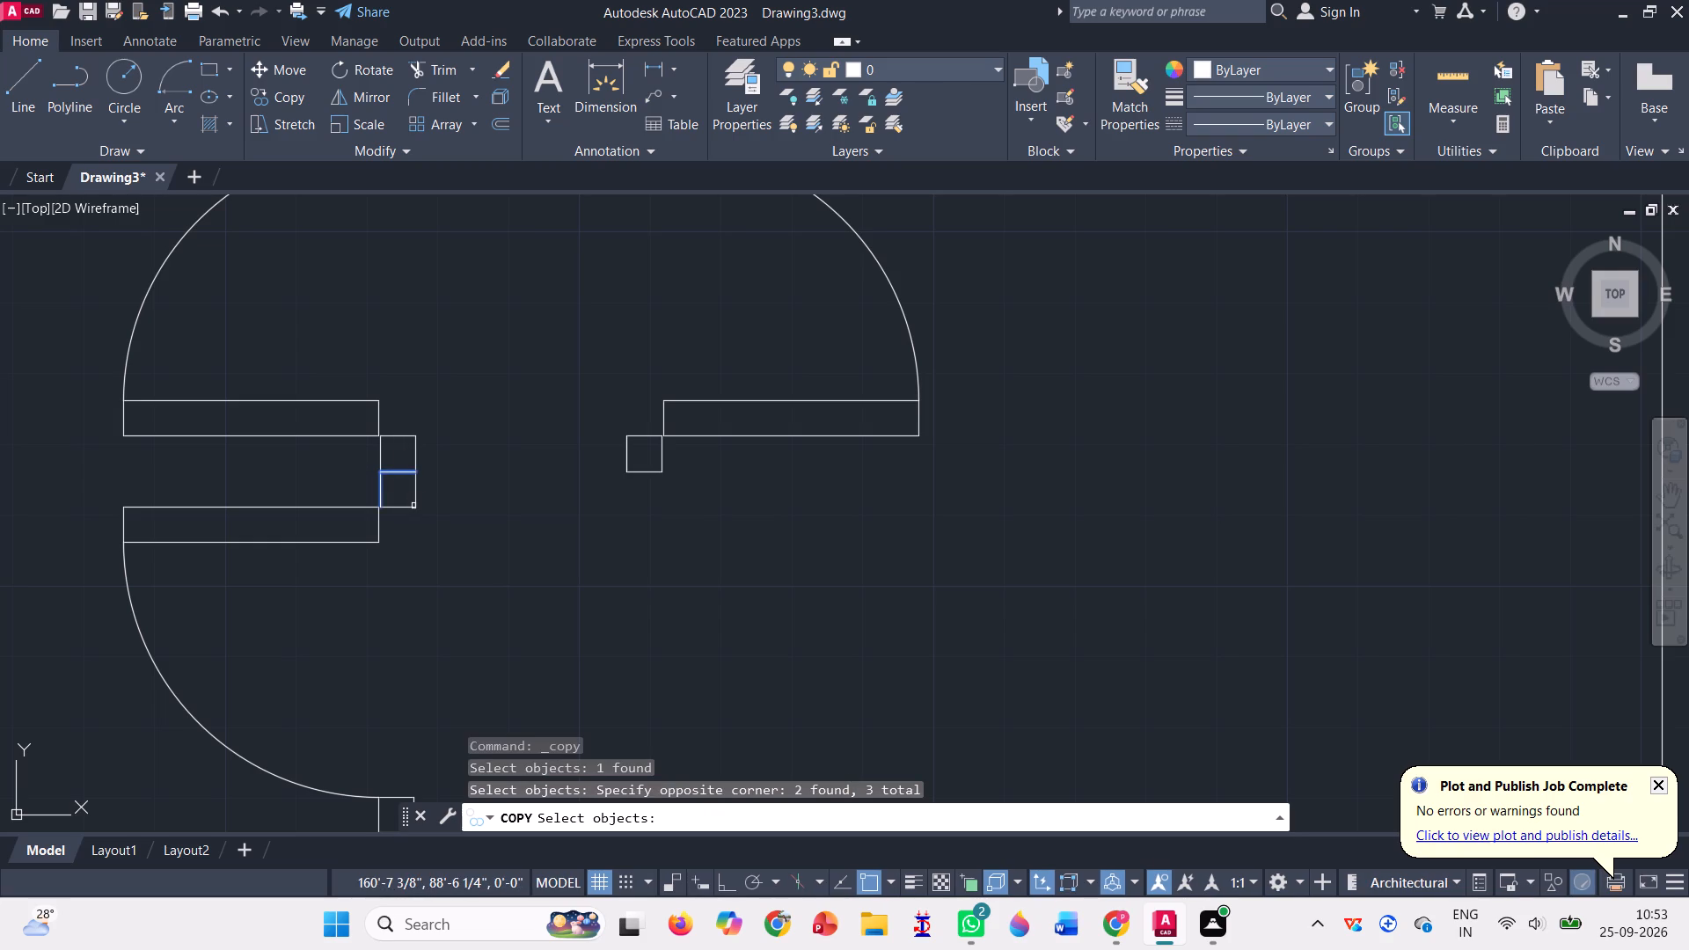
{"action": "left_click", "coordinate": [413, 506]}
{"action": "left_click", "coordinate": [405, 506]}
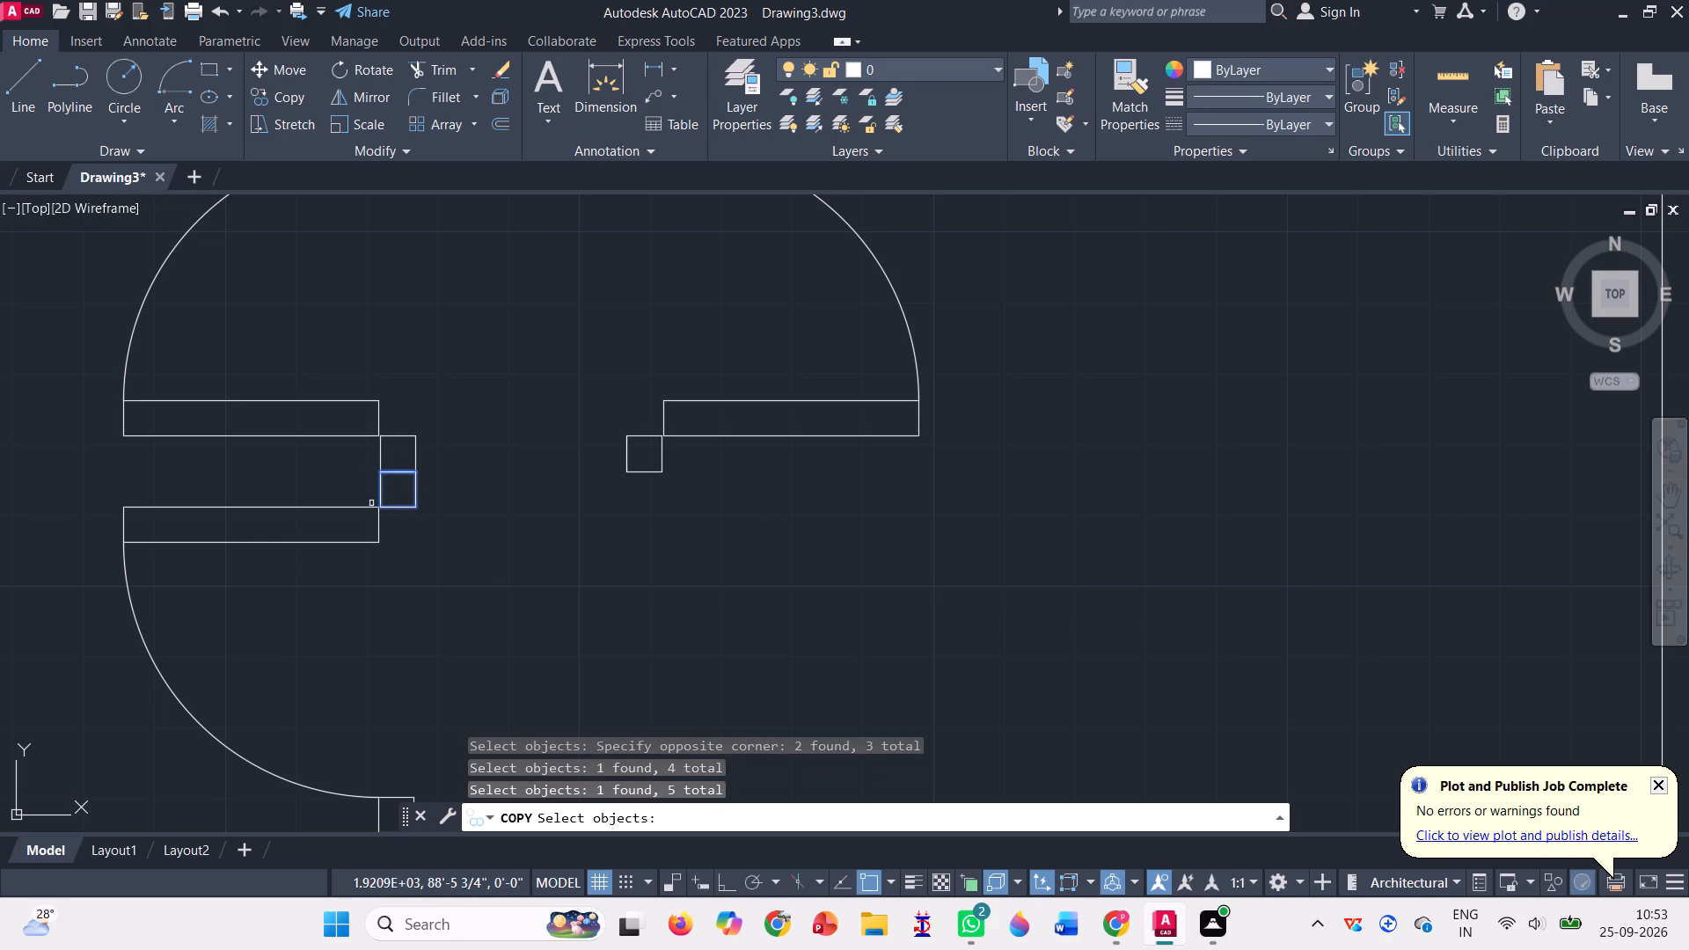
{"action": "left_click", "coordinate": [374, 506]}
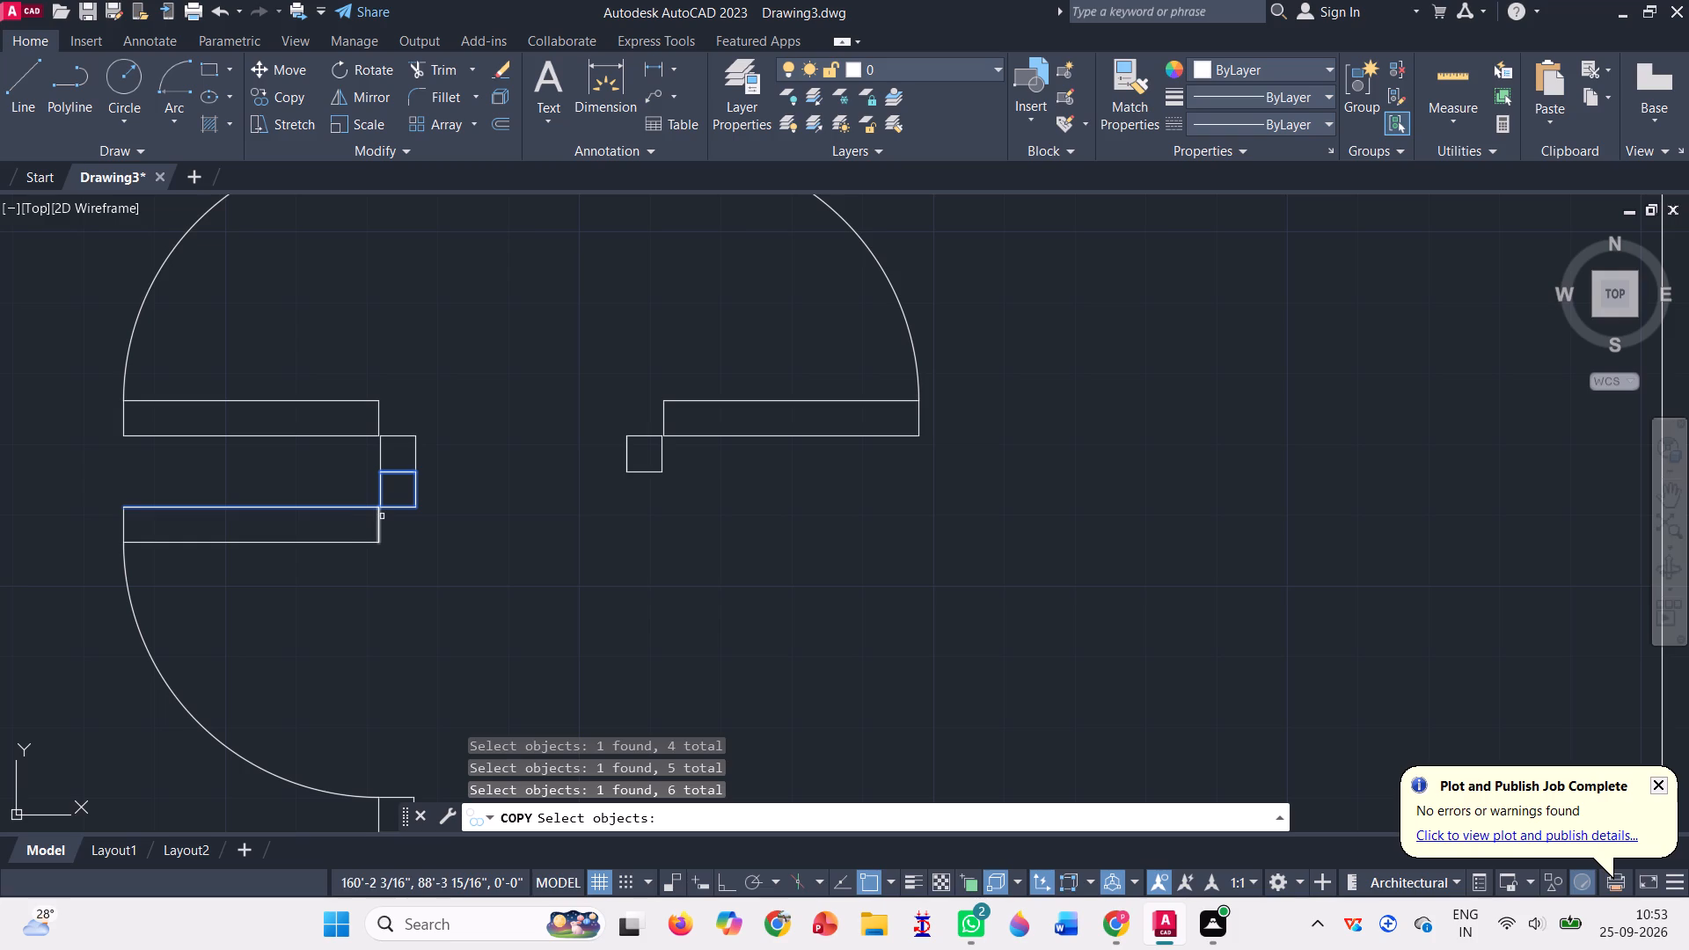
{"action": "left_click", "coordinate": [377, 516]}
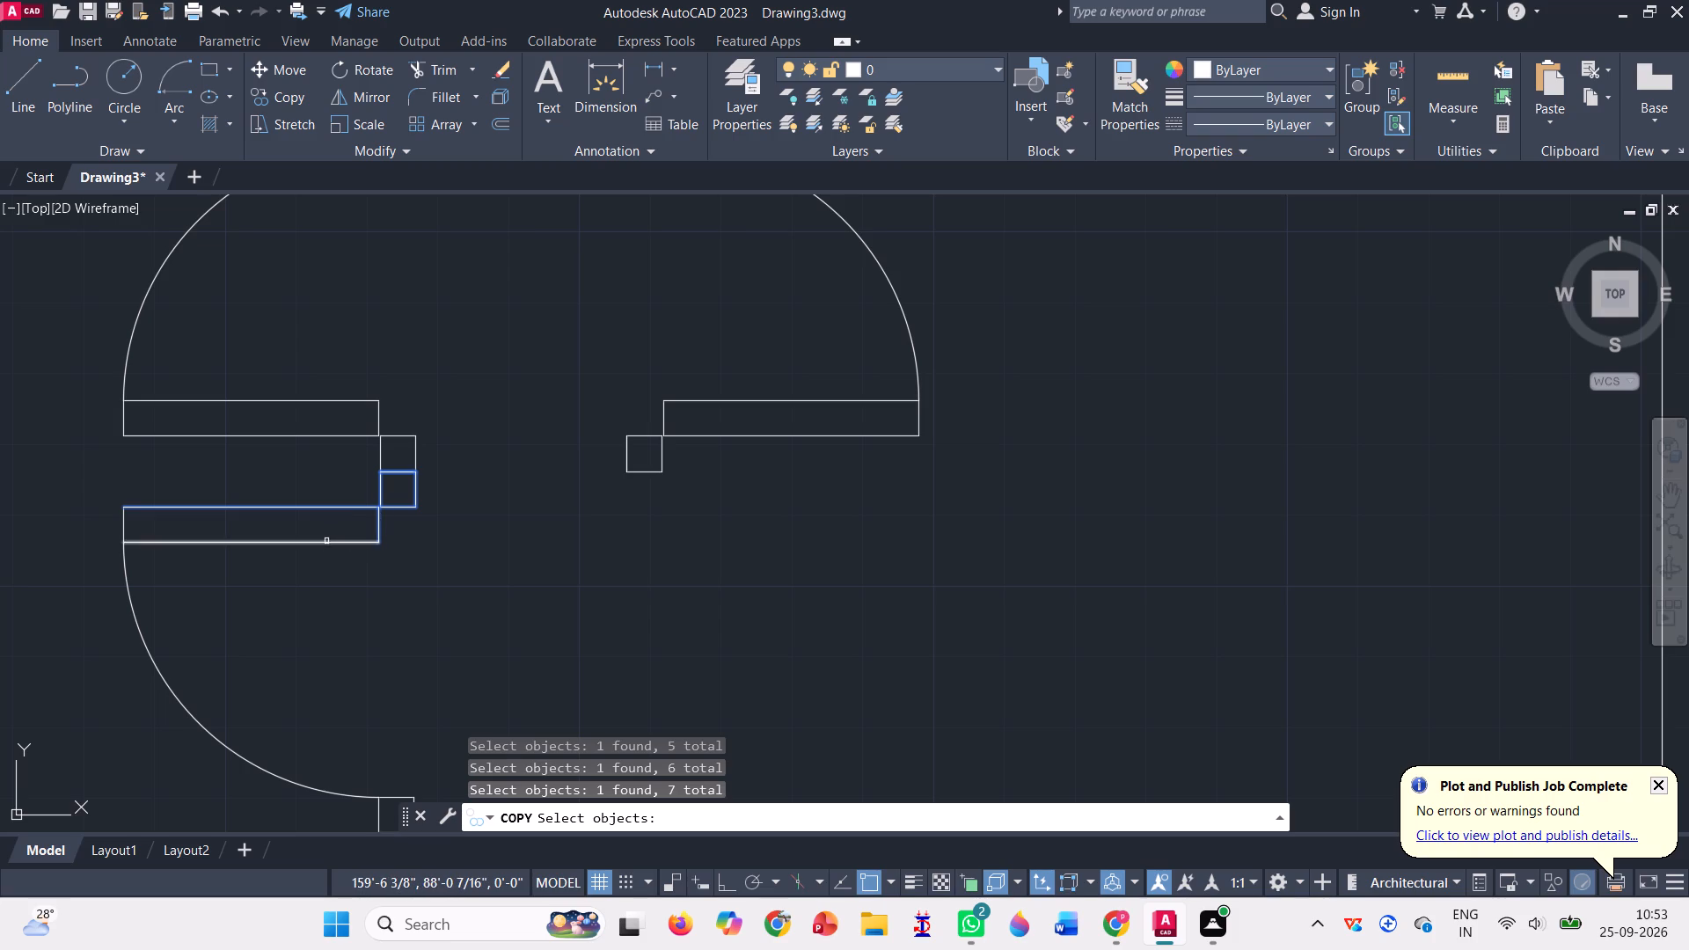
{"action": "left_click", "coordinate": [326, 541]}
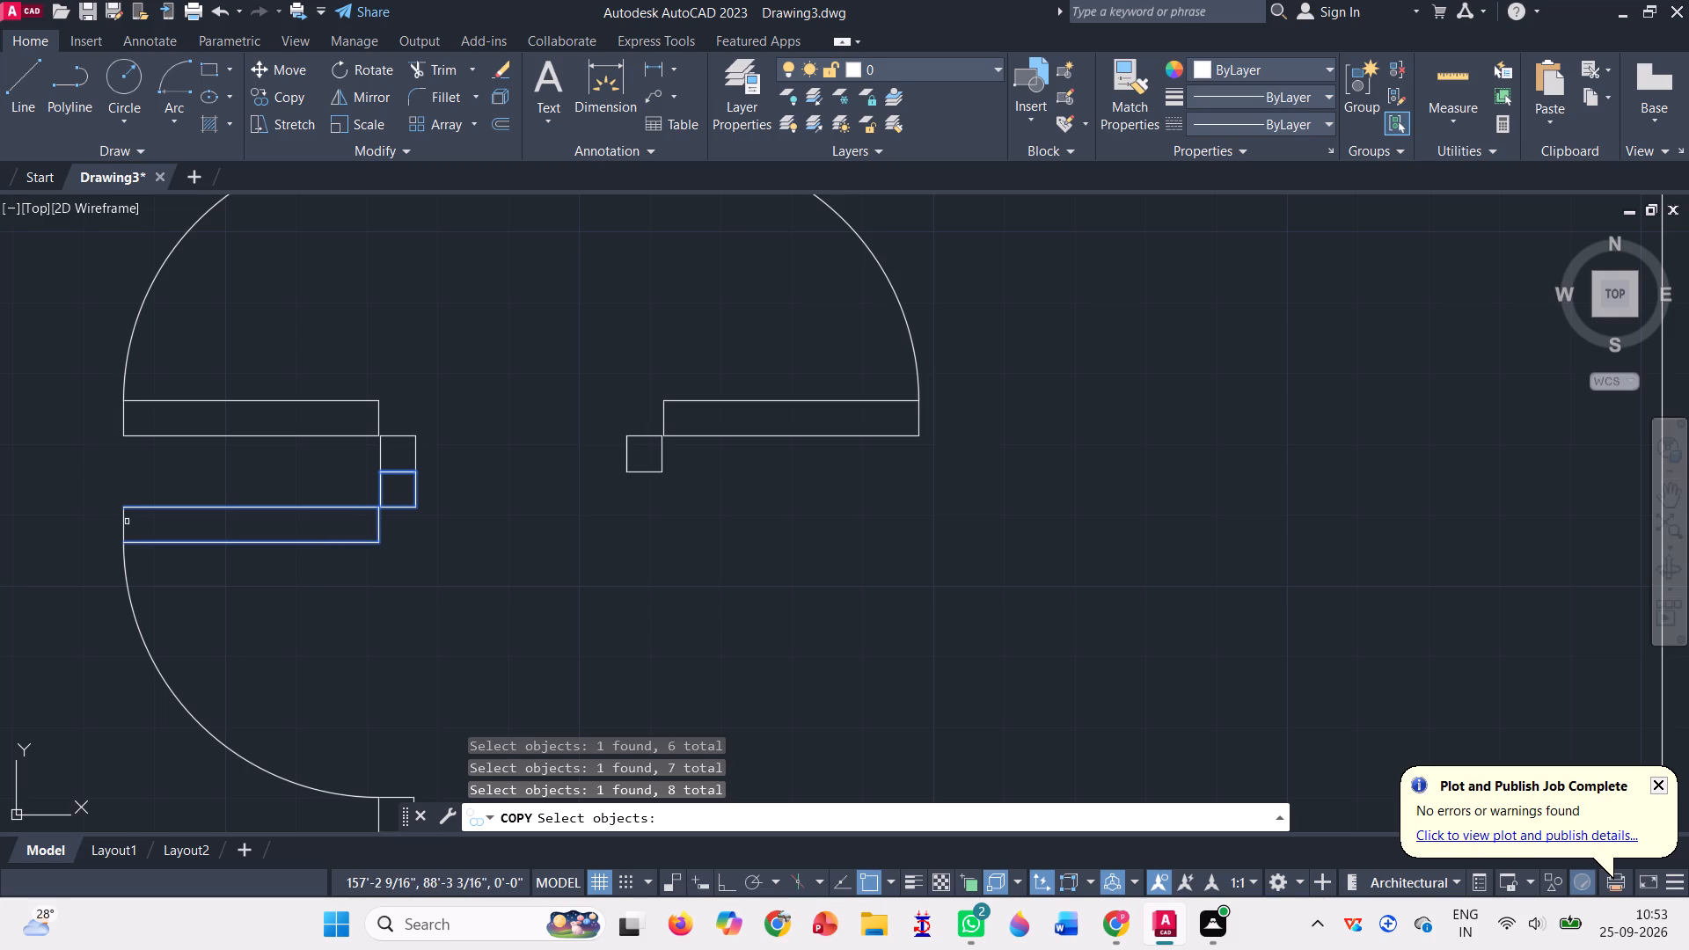
{"action": "left_click", "coordinate": [124, 522]}
{"action": "scroll", "coordinate": [89, 522], "scroll_direction": "down", "scroll_amount": 2}
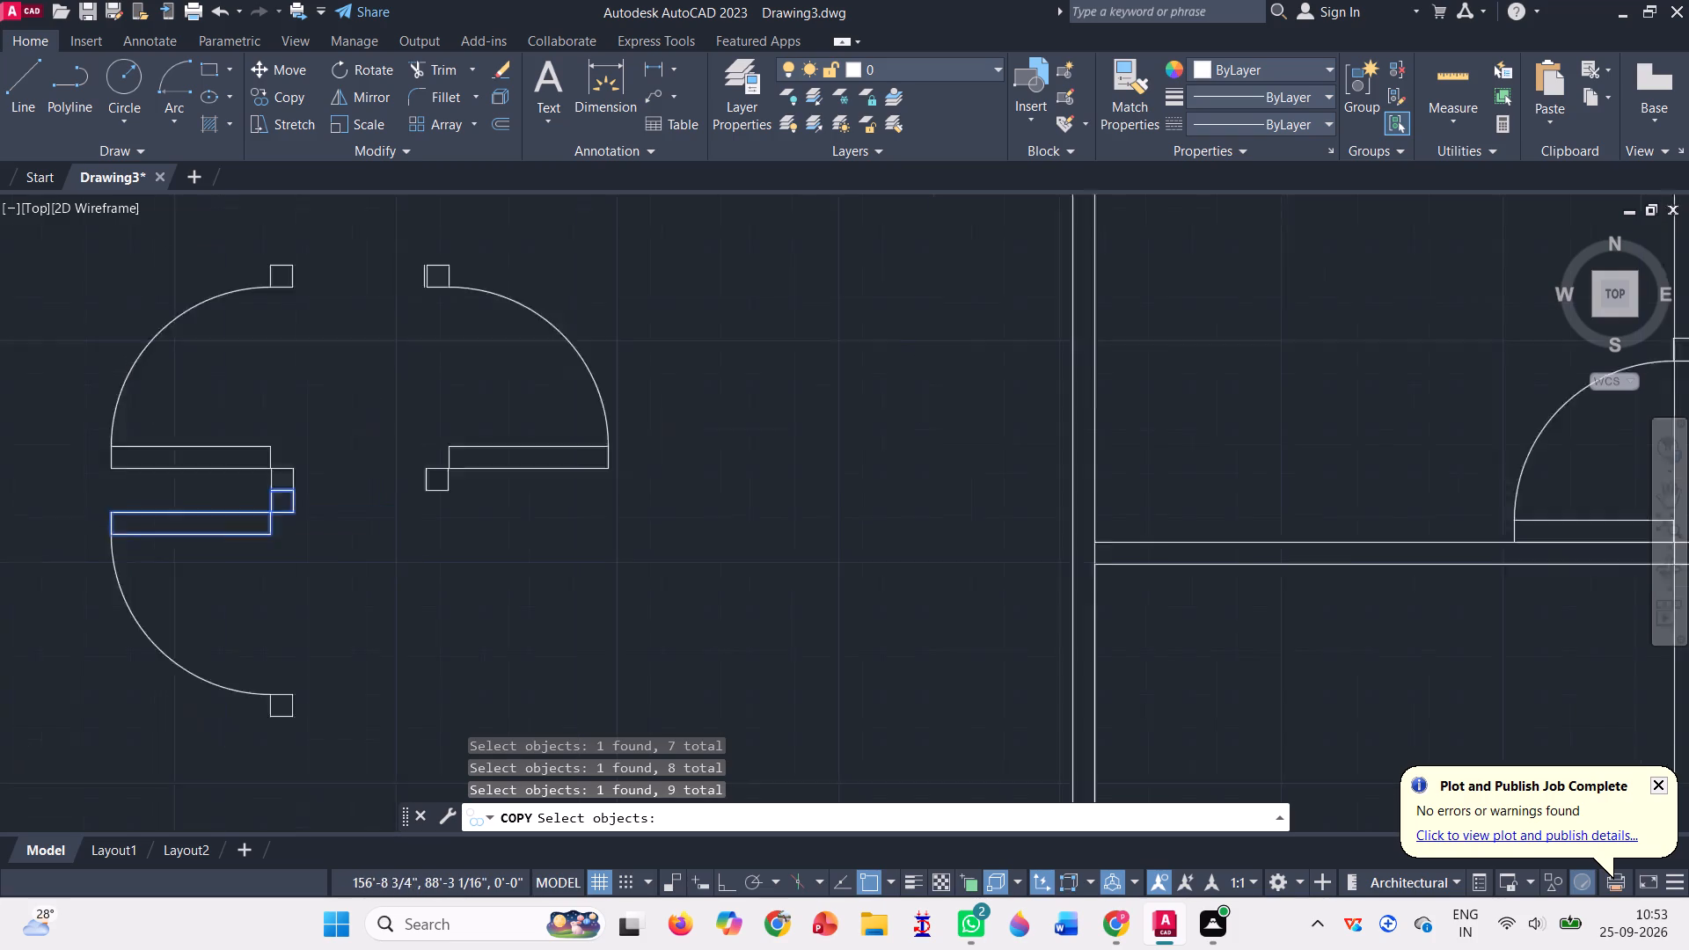
{"action": "left_click_drag", "start_coordinate": [80, 529], "coordinate": [224, 687]}
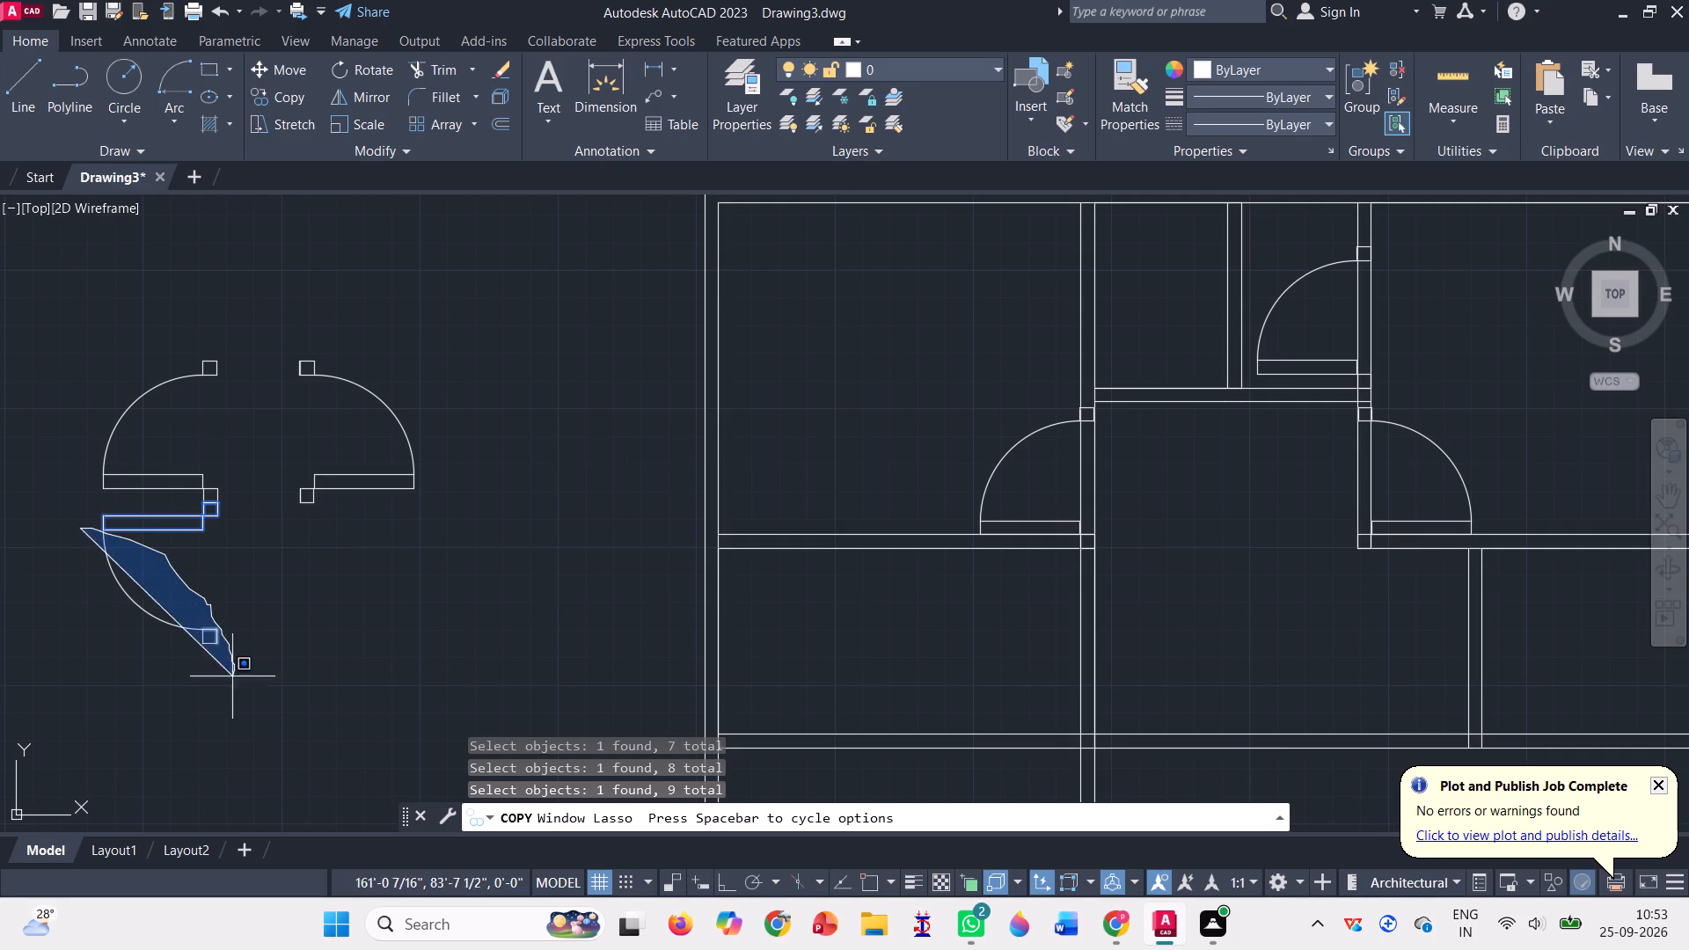
{"action": "left_click_drag", "start_coordinate": [224, 687], "coordinate": [164, 716]}
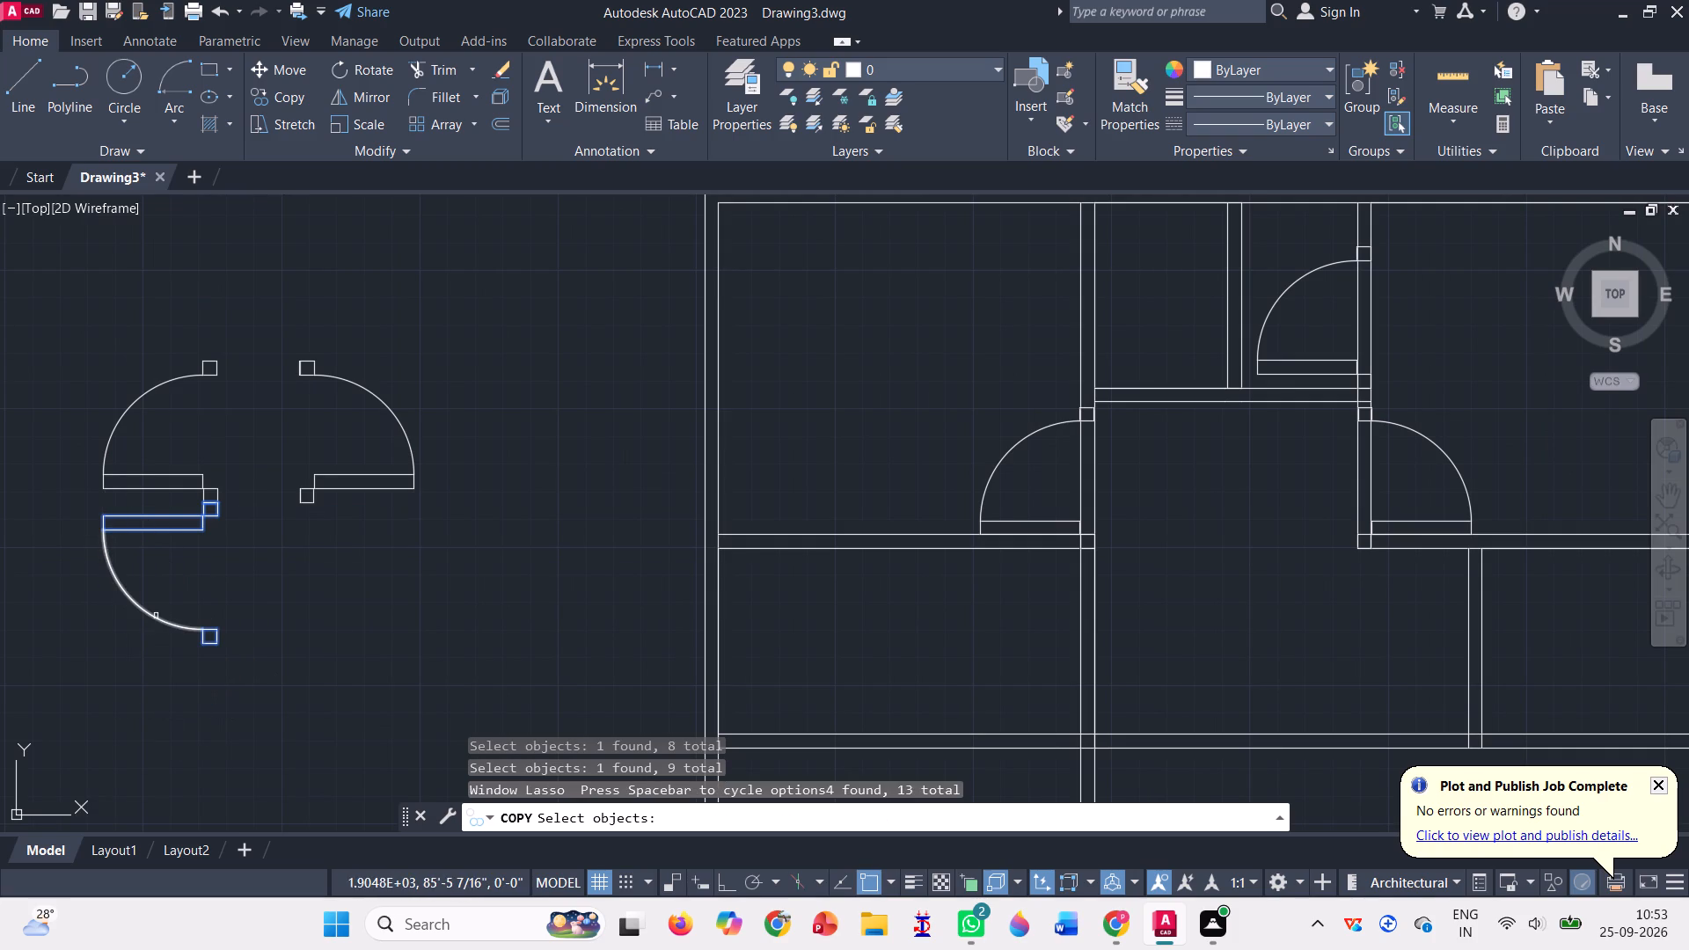
{"action": "left_click", "coordinate": [156, 616]}
{"action": "key", "text": "Return"}
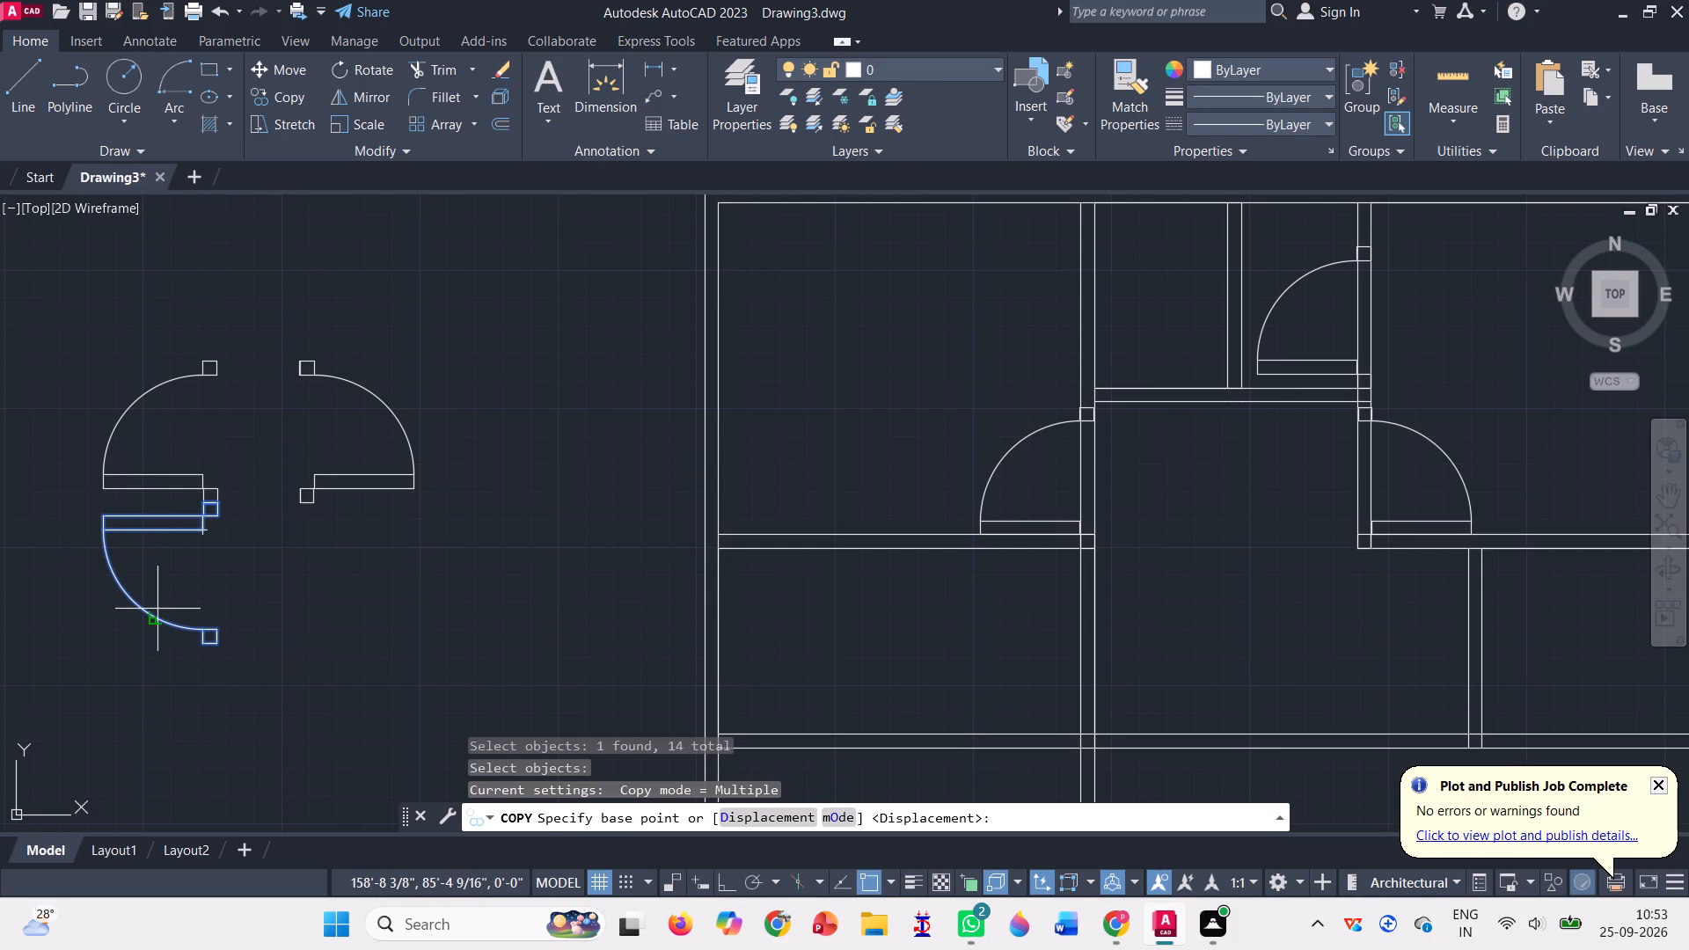
{"action": "left_click", "coordinate": [214, 508]}
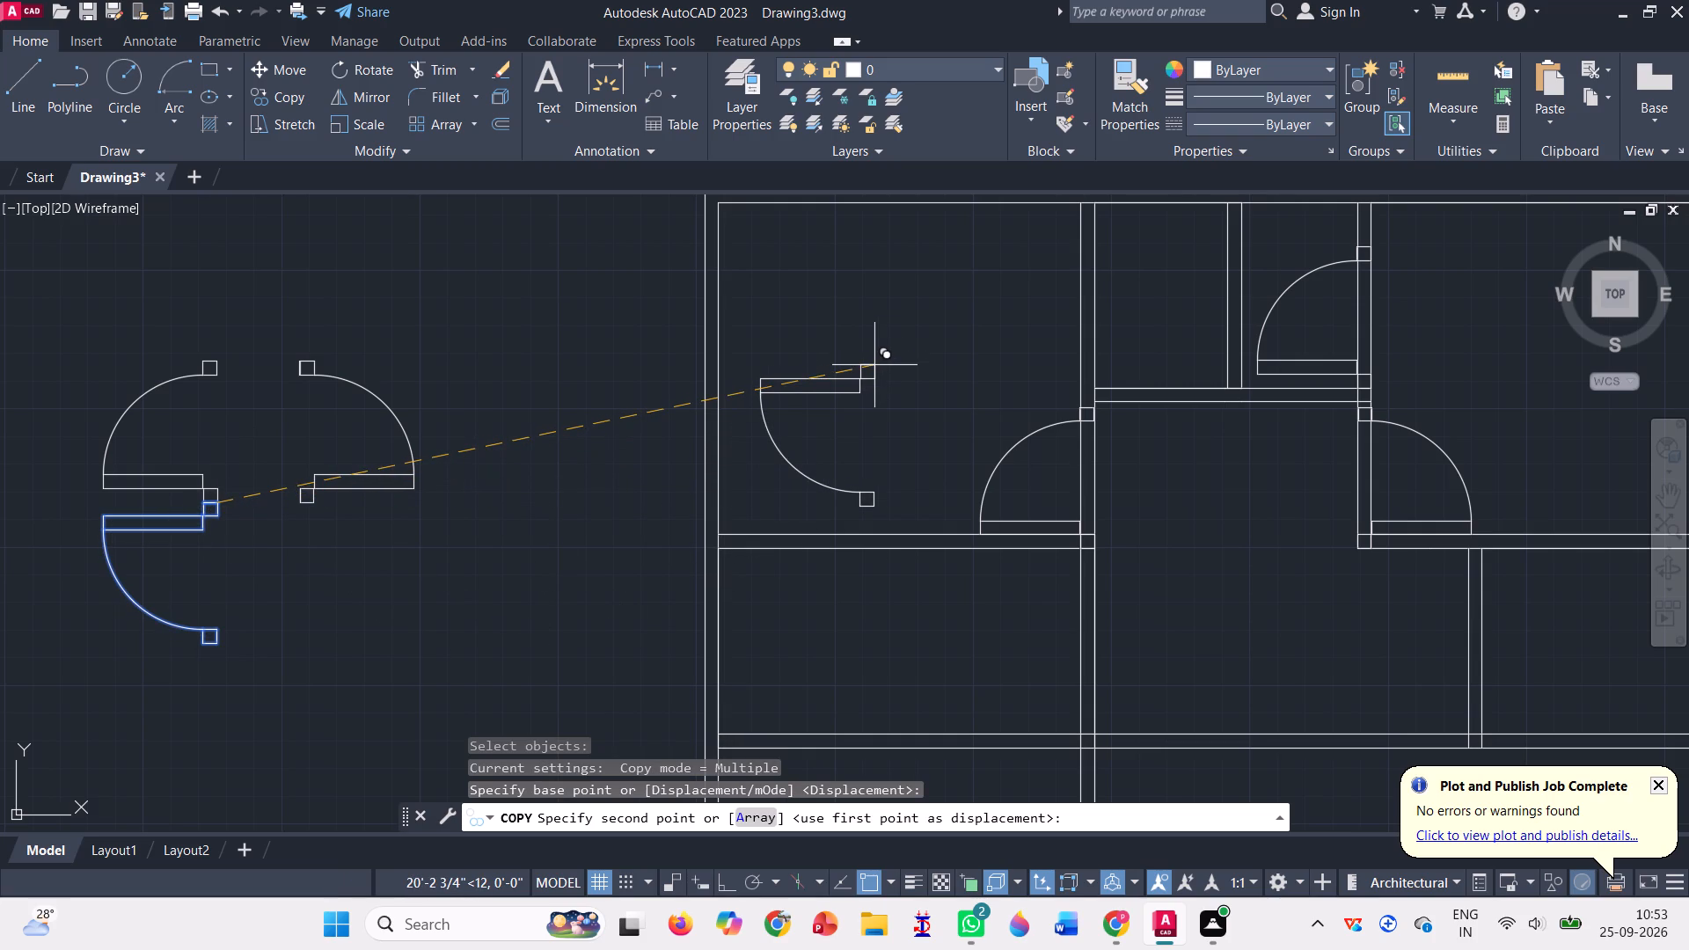
{"action": "scroll", "coordinate": [1006, 600], "scroll_direction": "down", "scroll_amount": 2}
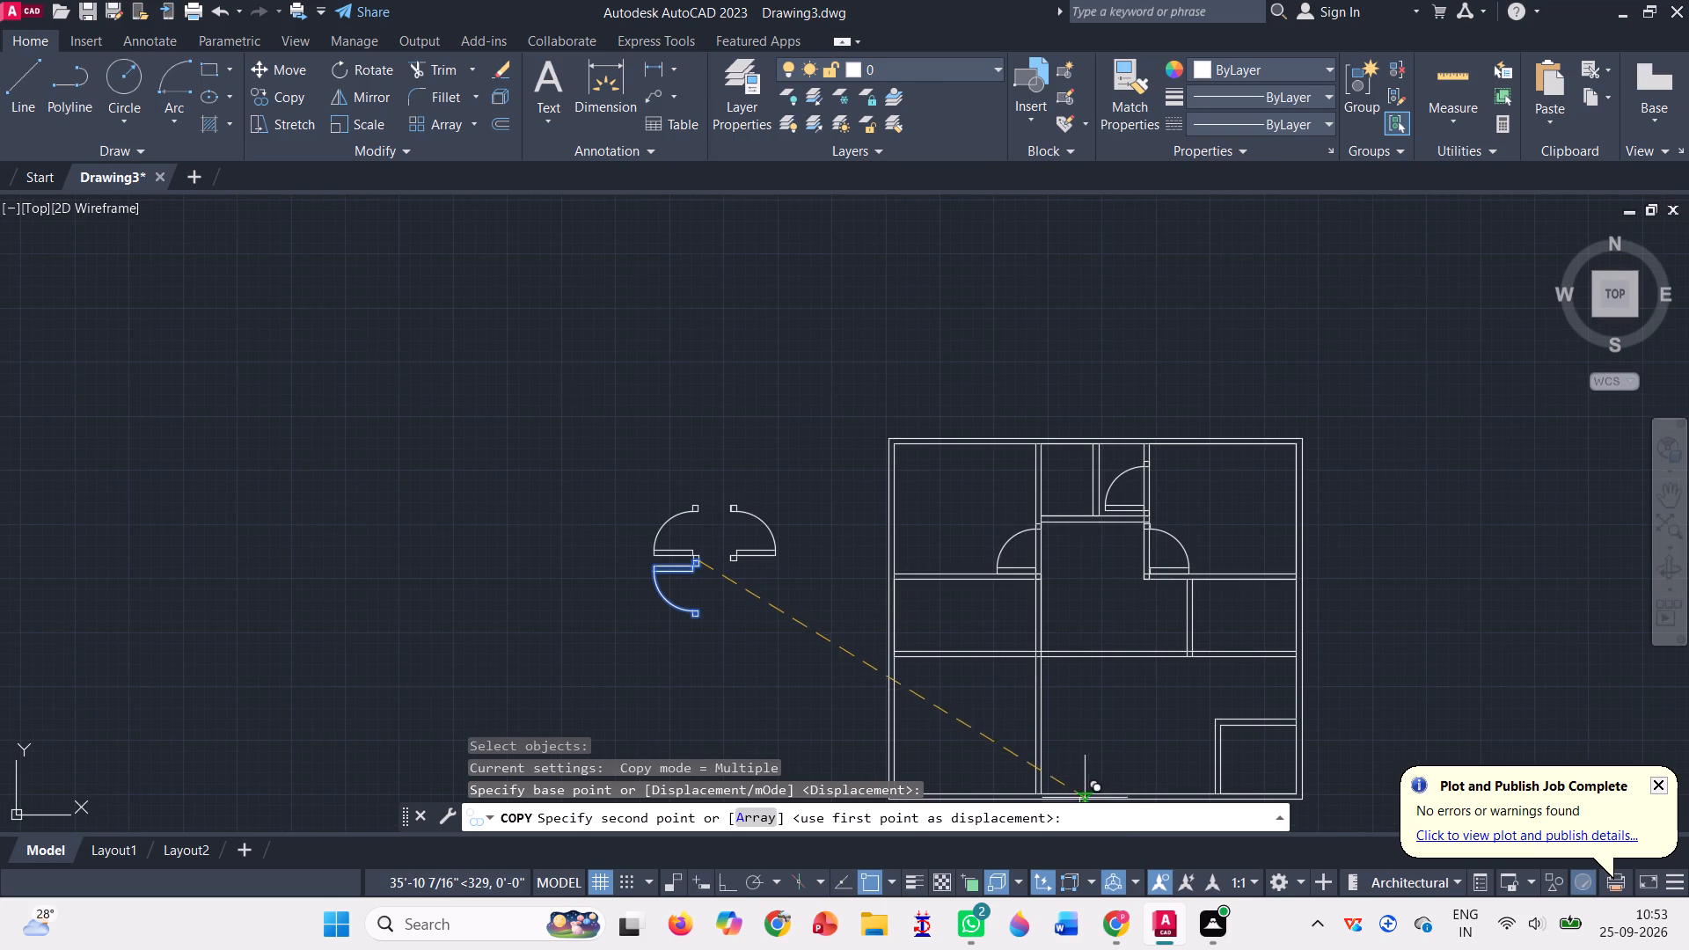
{"action": "scroll", "coordinate": [1052, 756], "scroll_direction": "up", "scroll_amount": 4}
{"action": "scroll", "coordinate": [918, 358], "scroll_direction": "down", "scroll_amount": 1}
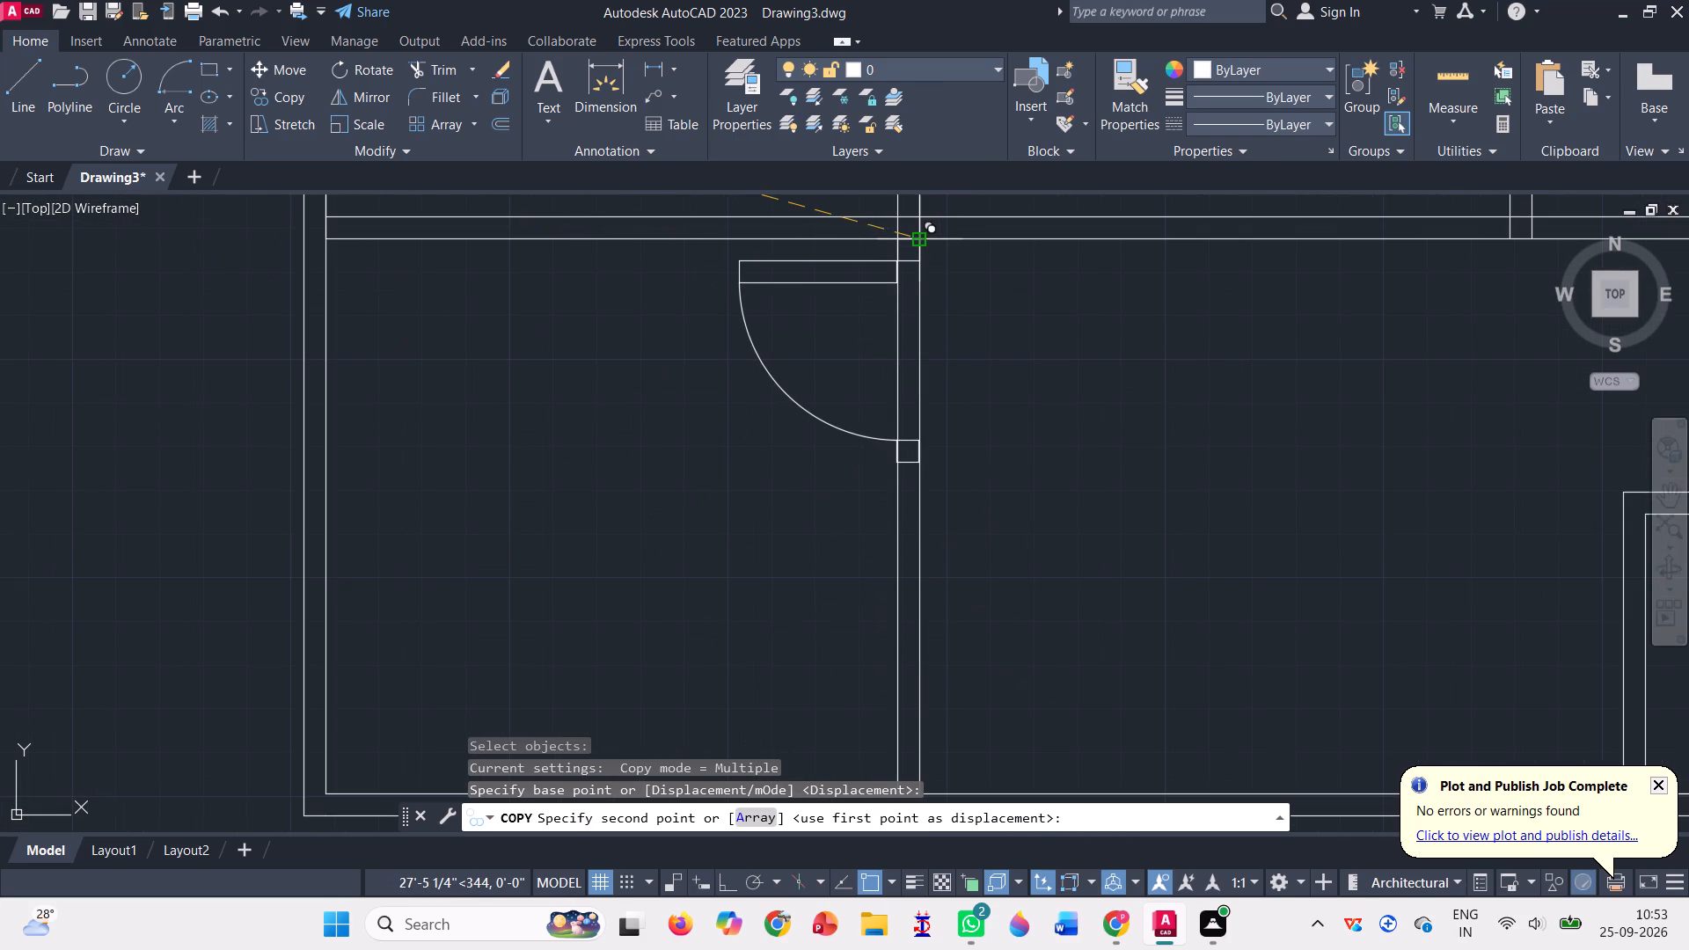
{"action": "left_click", "coordinate": [921, 239]}
{"action": "scroll", "coordinate": [803, 461], "scroll_direction": "down", "scroll_amount": 1}
{"action": "scroll", "coordinate": [797, 467], "scroll_direction": "up", "scroll_amount": 1}
{"action": "scroll", "coordinate": [797, 467], "scroll_direction": "down", "scroll_amount": 1}
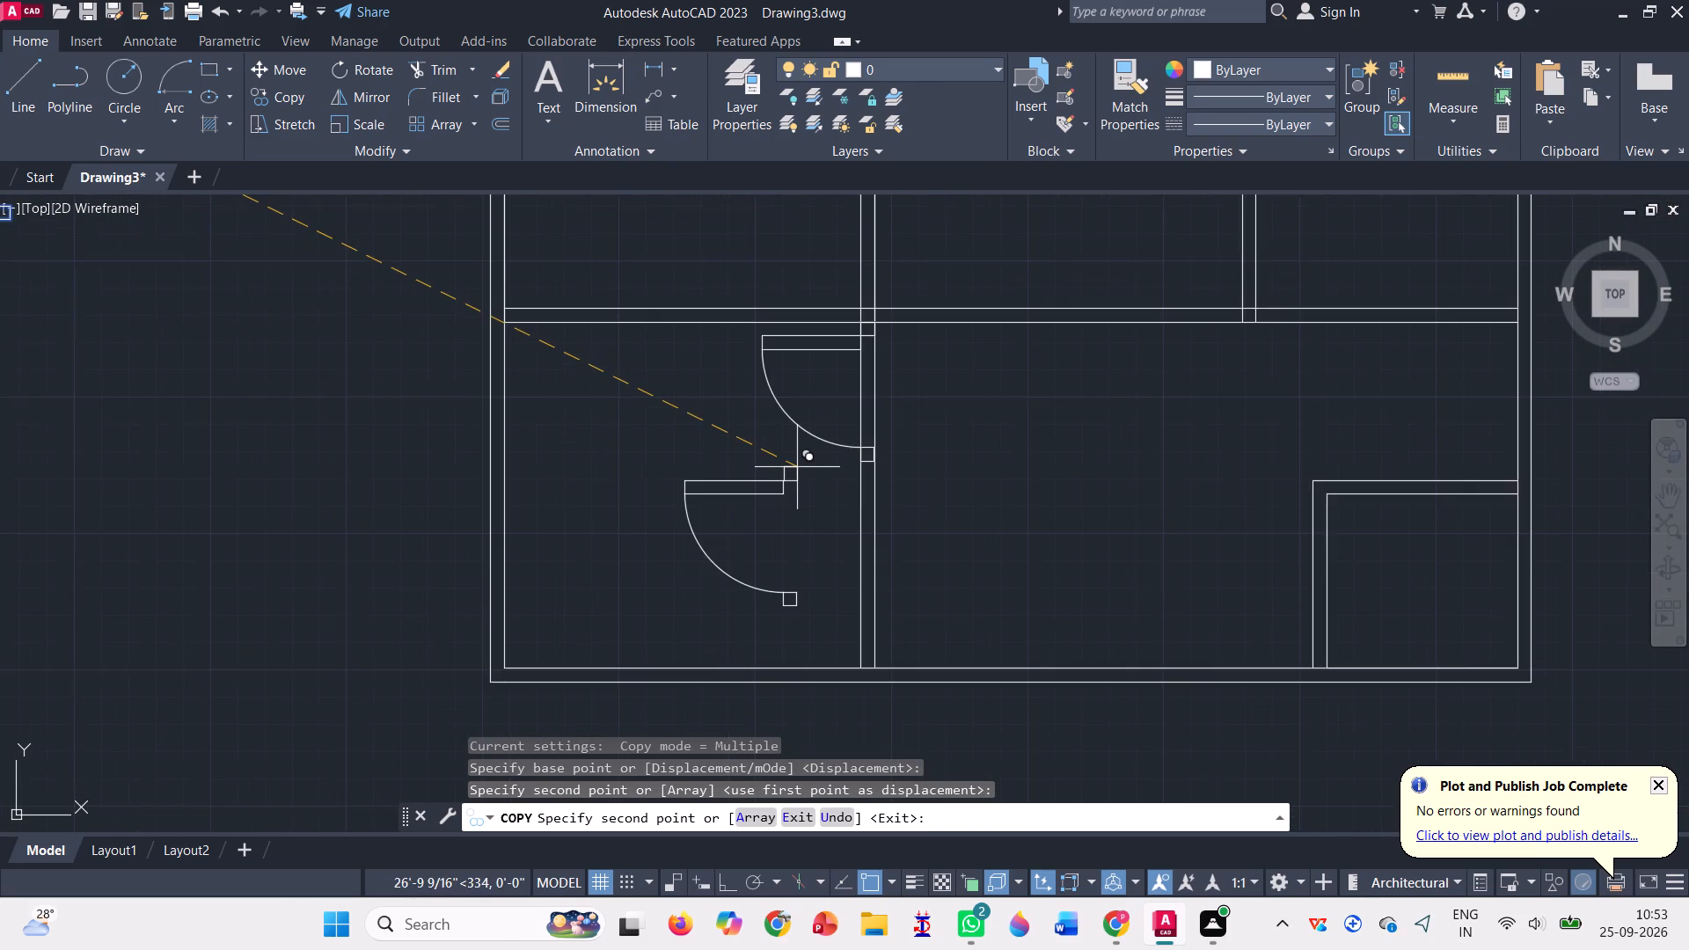
{"action": "scroll", "coordinate": [797, 467], "scroll_direction": "down", "scroll_amount": 2}
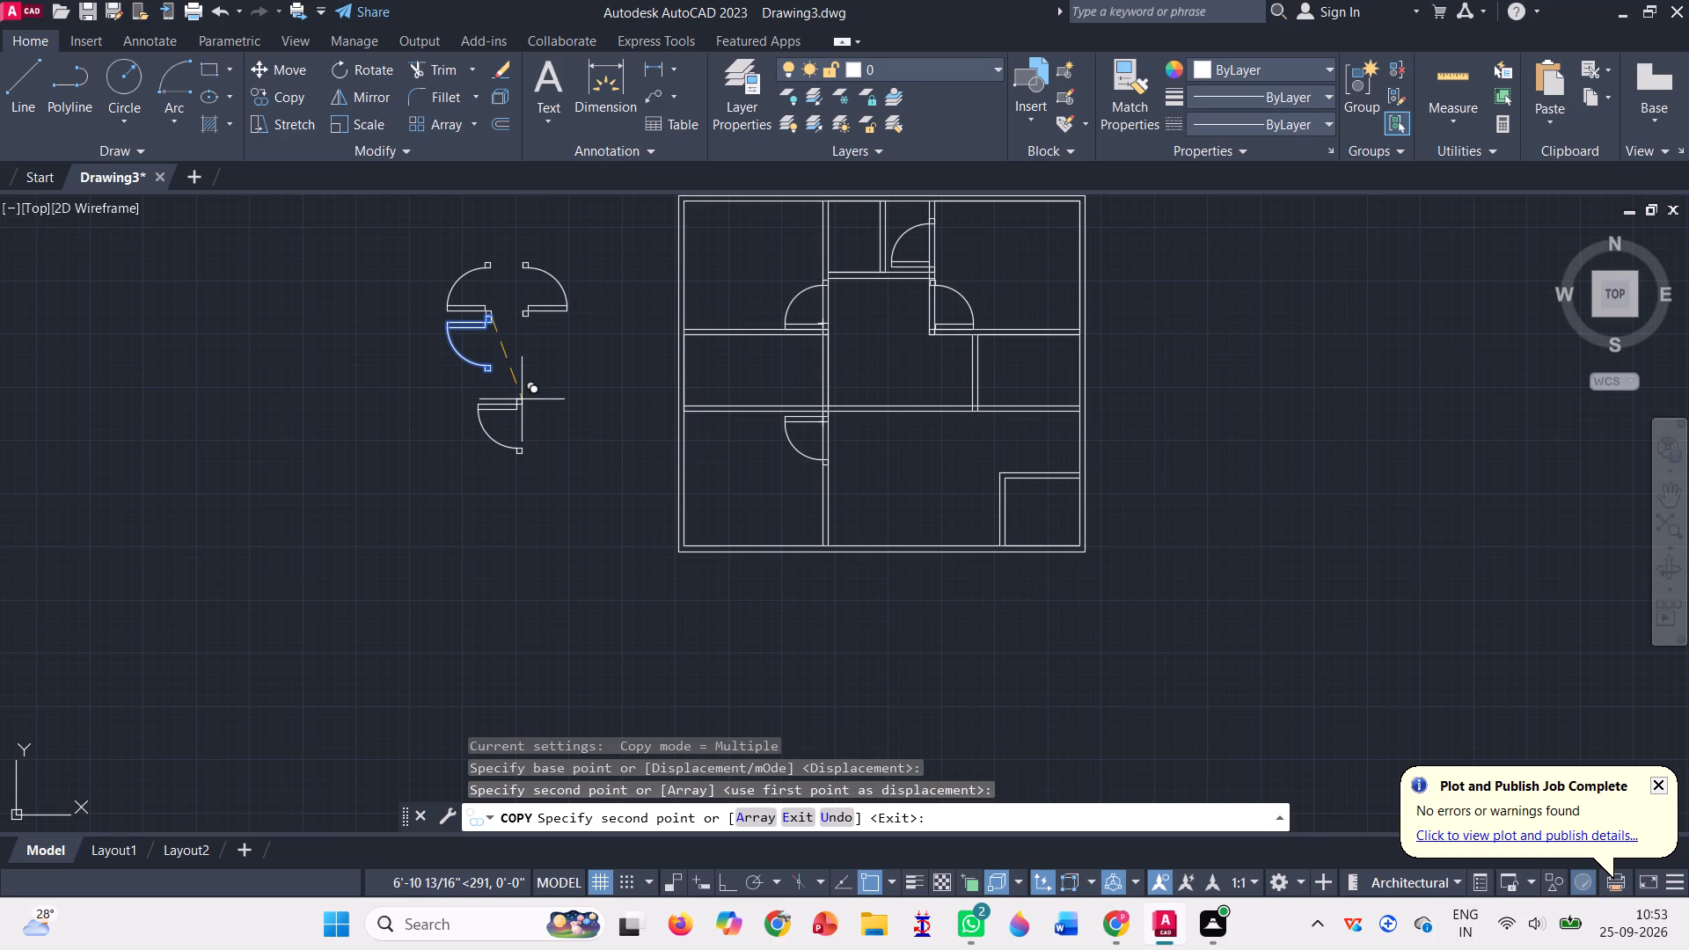
{"action": "key", "text": "Escape"}
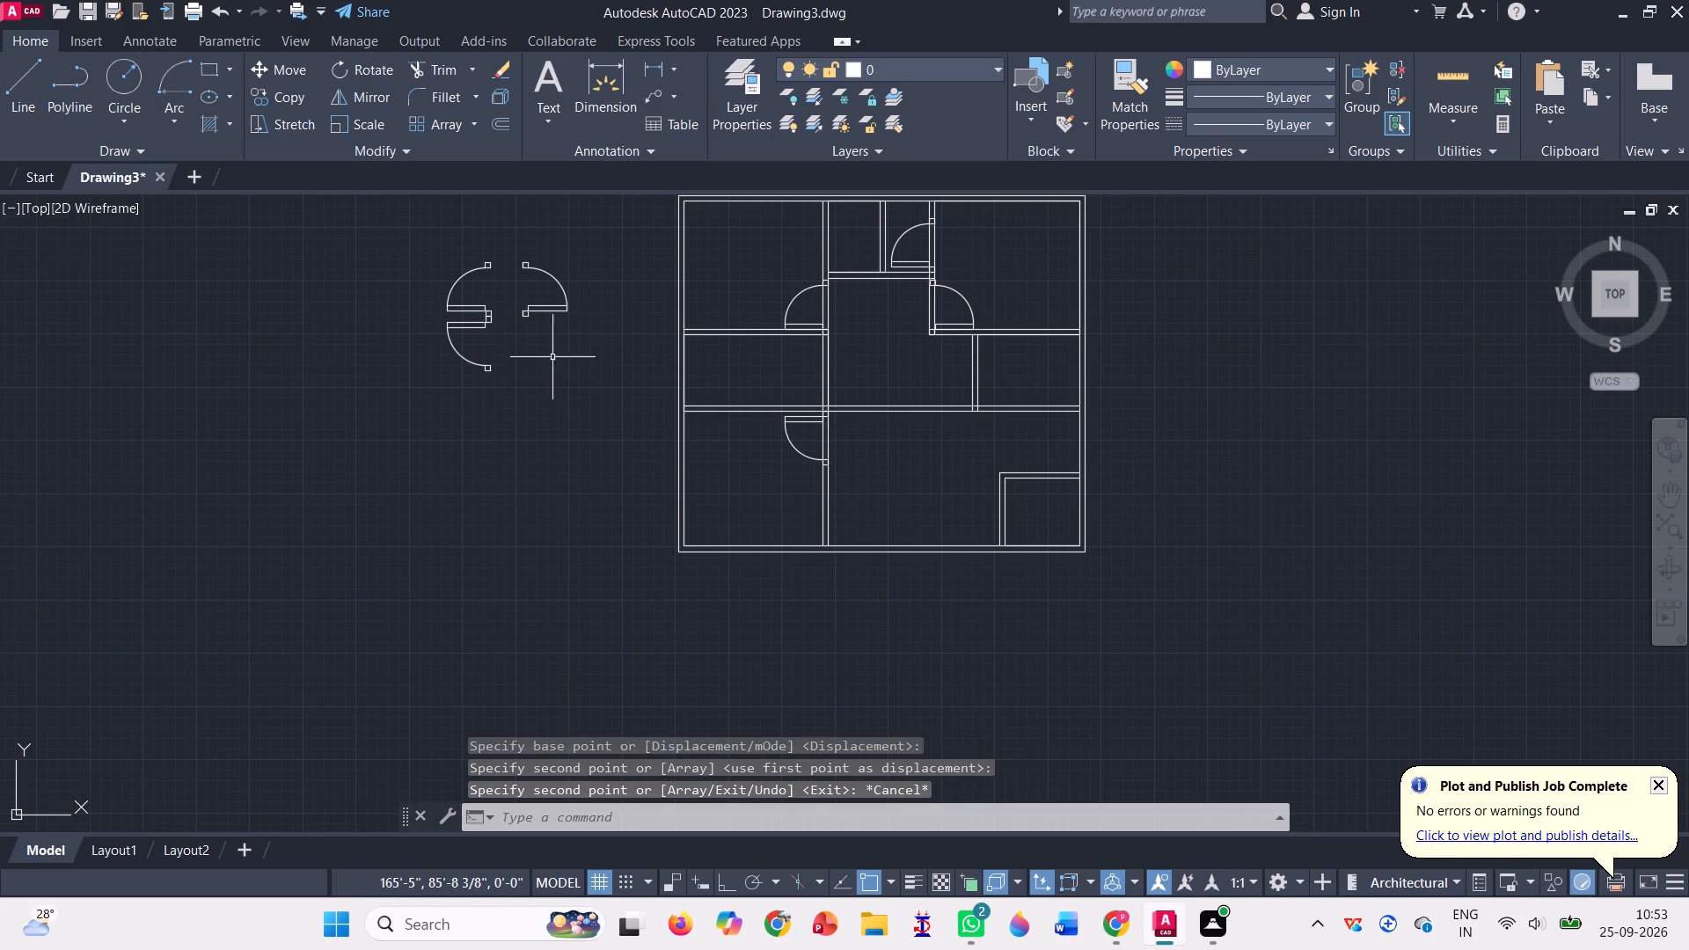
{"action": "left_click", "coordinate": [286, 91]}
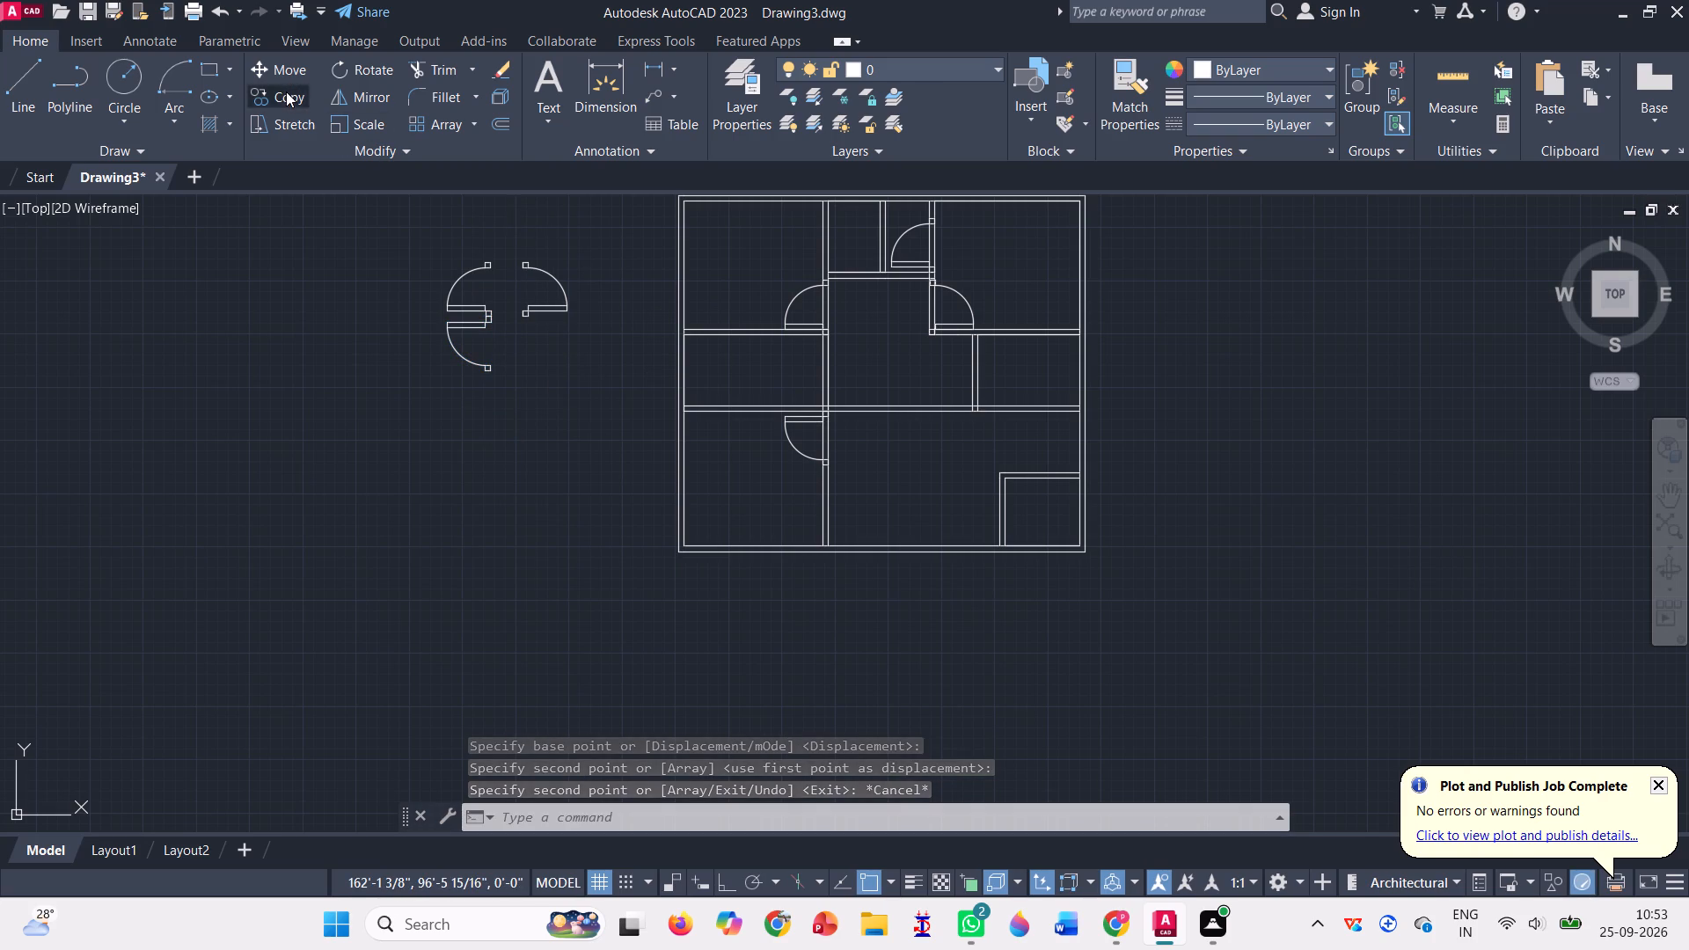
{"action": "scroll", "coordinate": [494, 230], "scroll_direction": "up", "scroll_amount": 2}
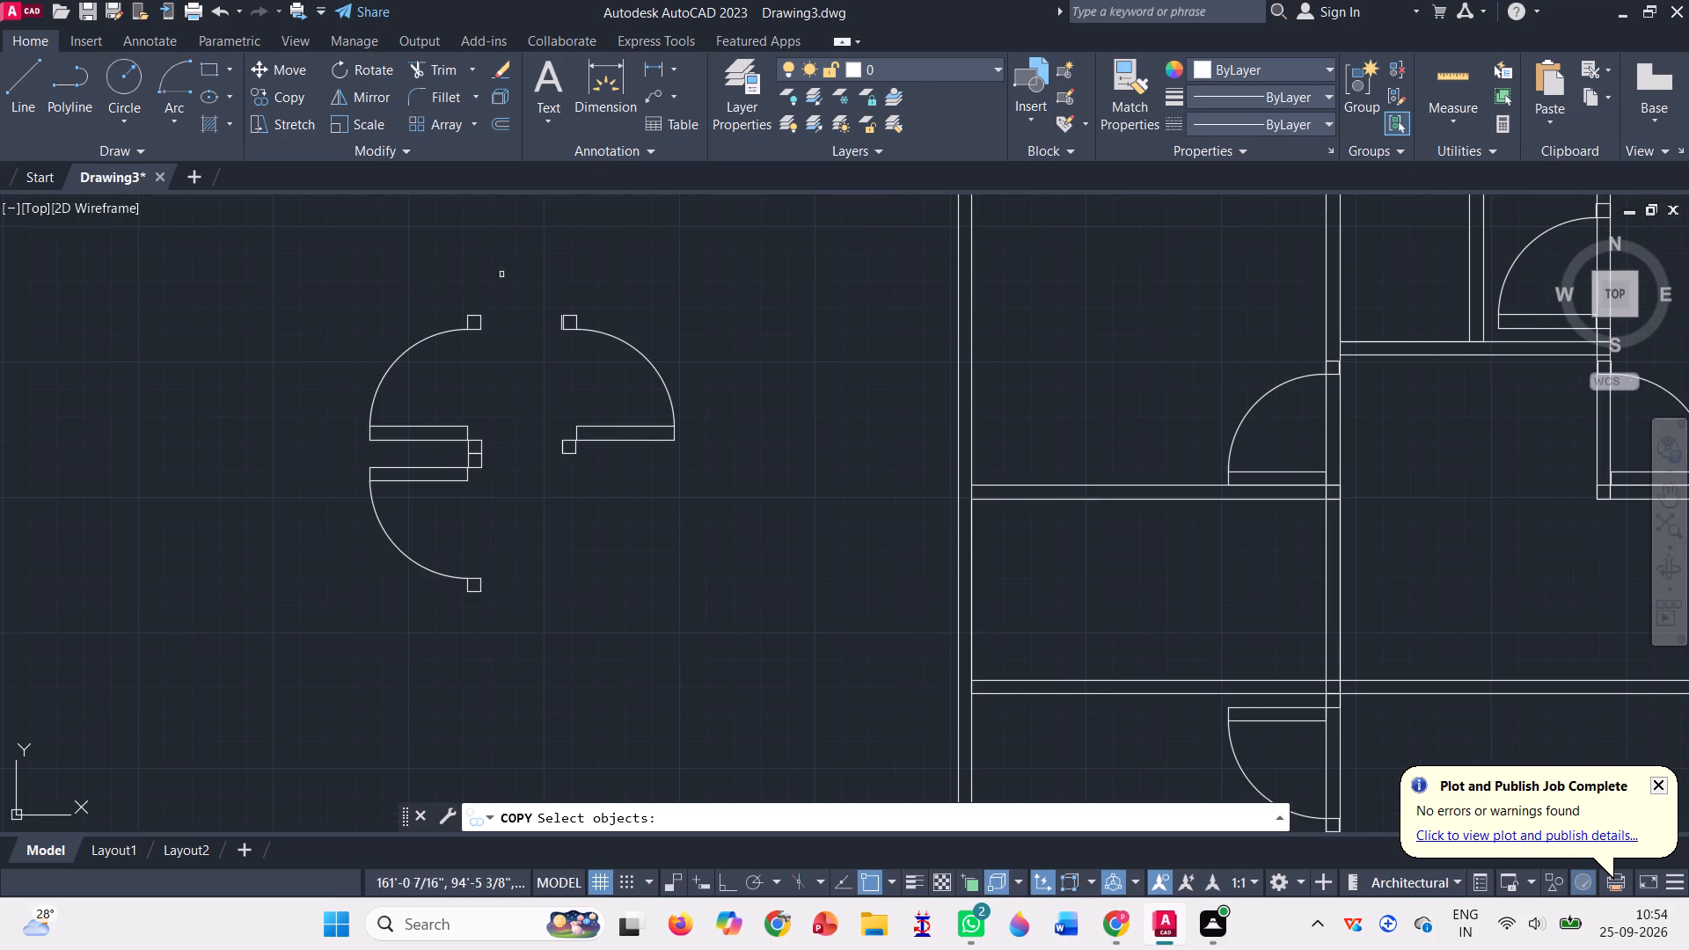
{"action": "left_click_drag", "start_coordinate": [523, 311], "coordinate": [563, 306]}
Trim the stray line on the west side of the north jamb of the east-swinging door outside the plan.
{"action": "scroll", "coordinate": [563, 306], "scroll_direction": "up", "scroll_amount": 1}
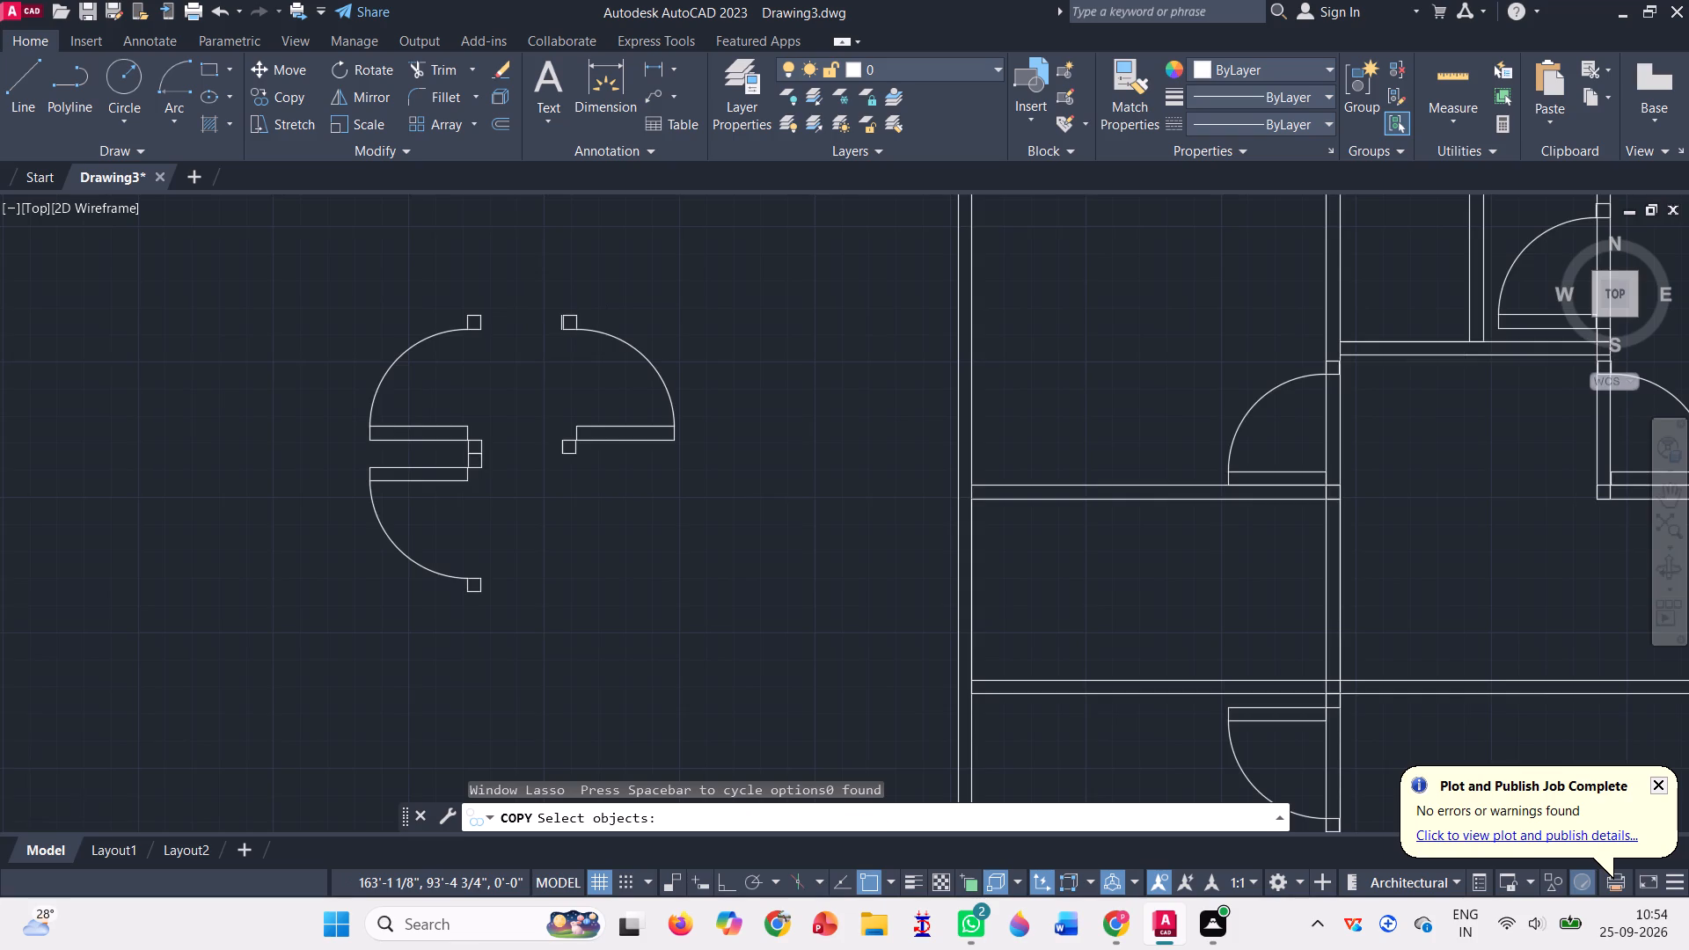
{"action": "scroll", "coordinate": [563, 306], "scroll_direction": "up", "scroll_amount": 2}
{"action": "left_click", "coordinate": [437, 66]}
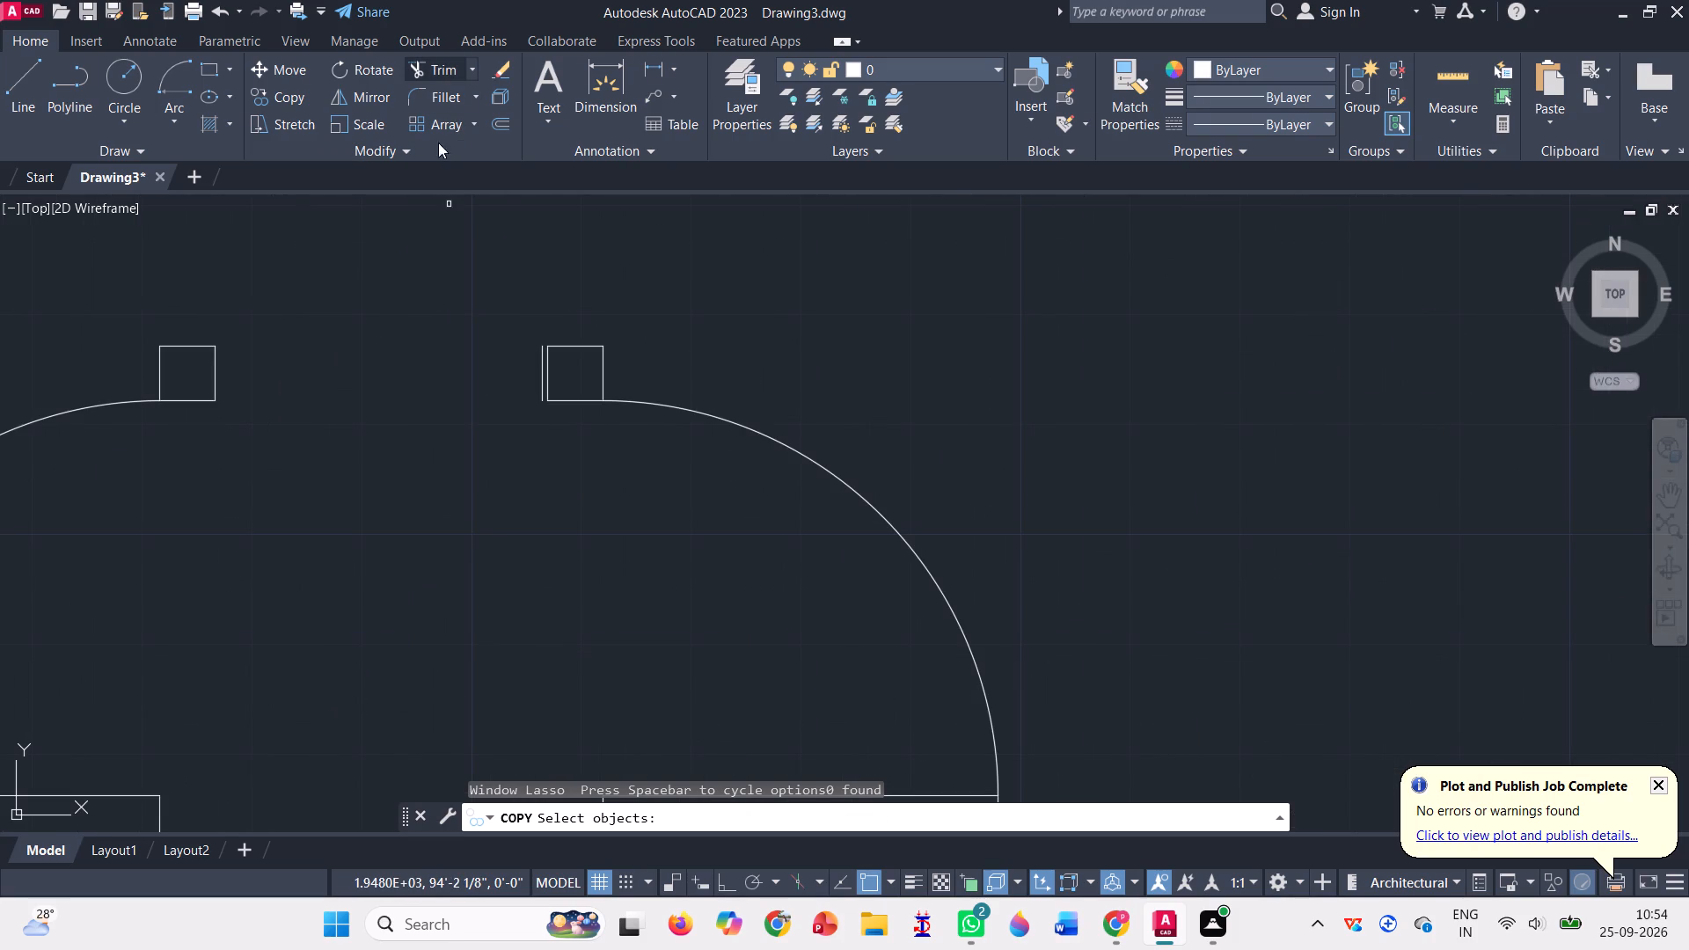
{"action": "scroll", "coordinate": [535, 356], "scroll_direction": "up", "scroll_amount": 2}
{"action": "left_click", "coordinate": [546, 352]}
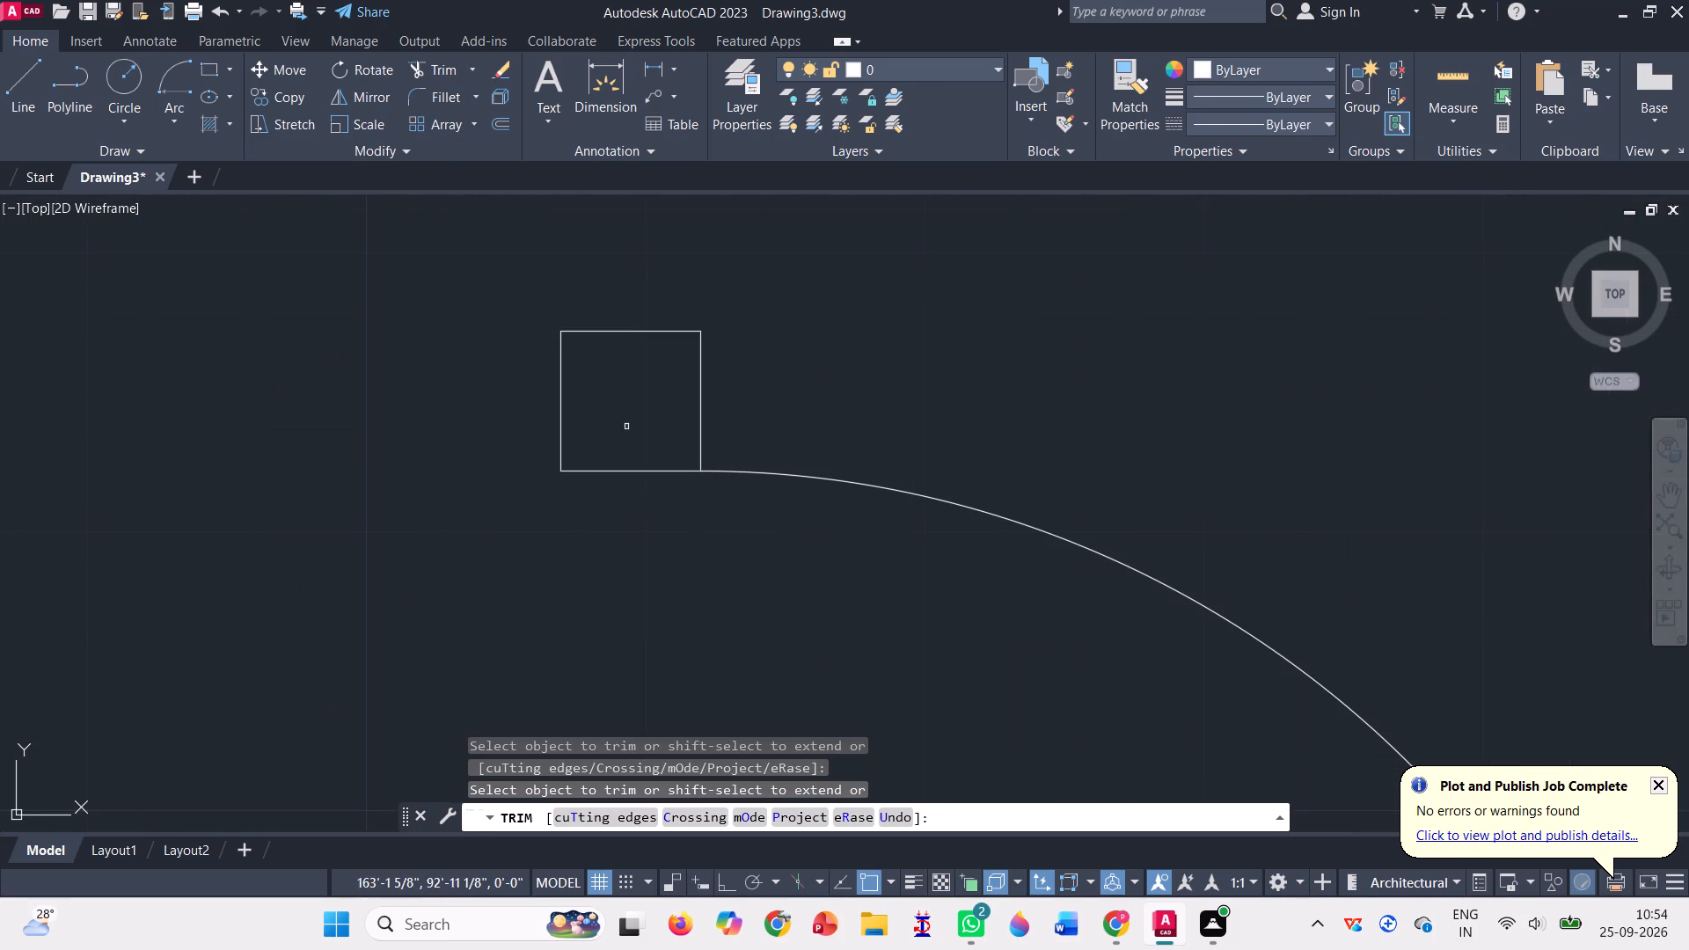
{"action": "key", "text": "Return"}
Copy the east-swinging door by its south jamb's southwest corner into the west wall of the east-central room, at its south wall.
{"action": "scroll", "coordinate": [594, 305], "scroll_direction": "down", "scroll_amount": 3}
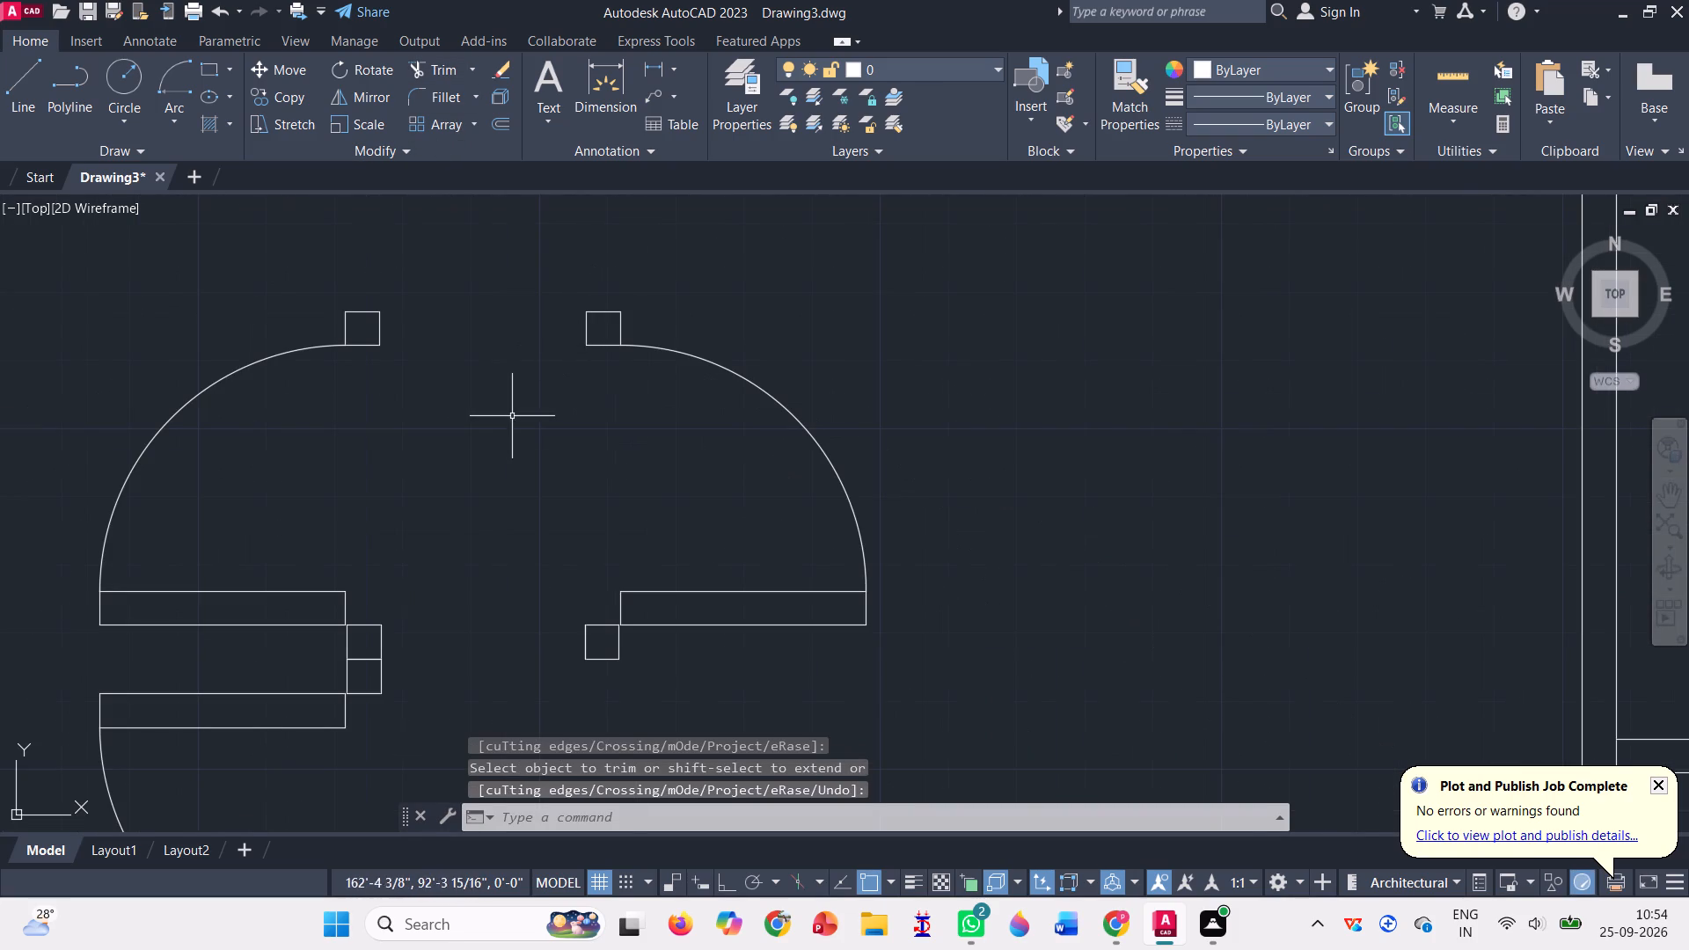
{"action": "left_click", "coordinate": [304, 90]}
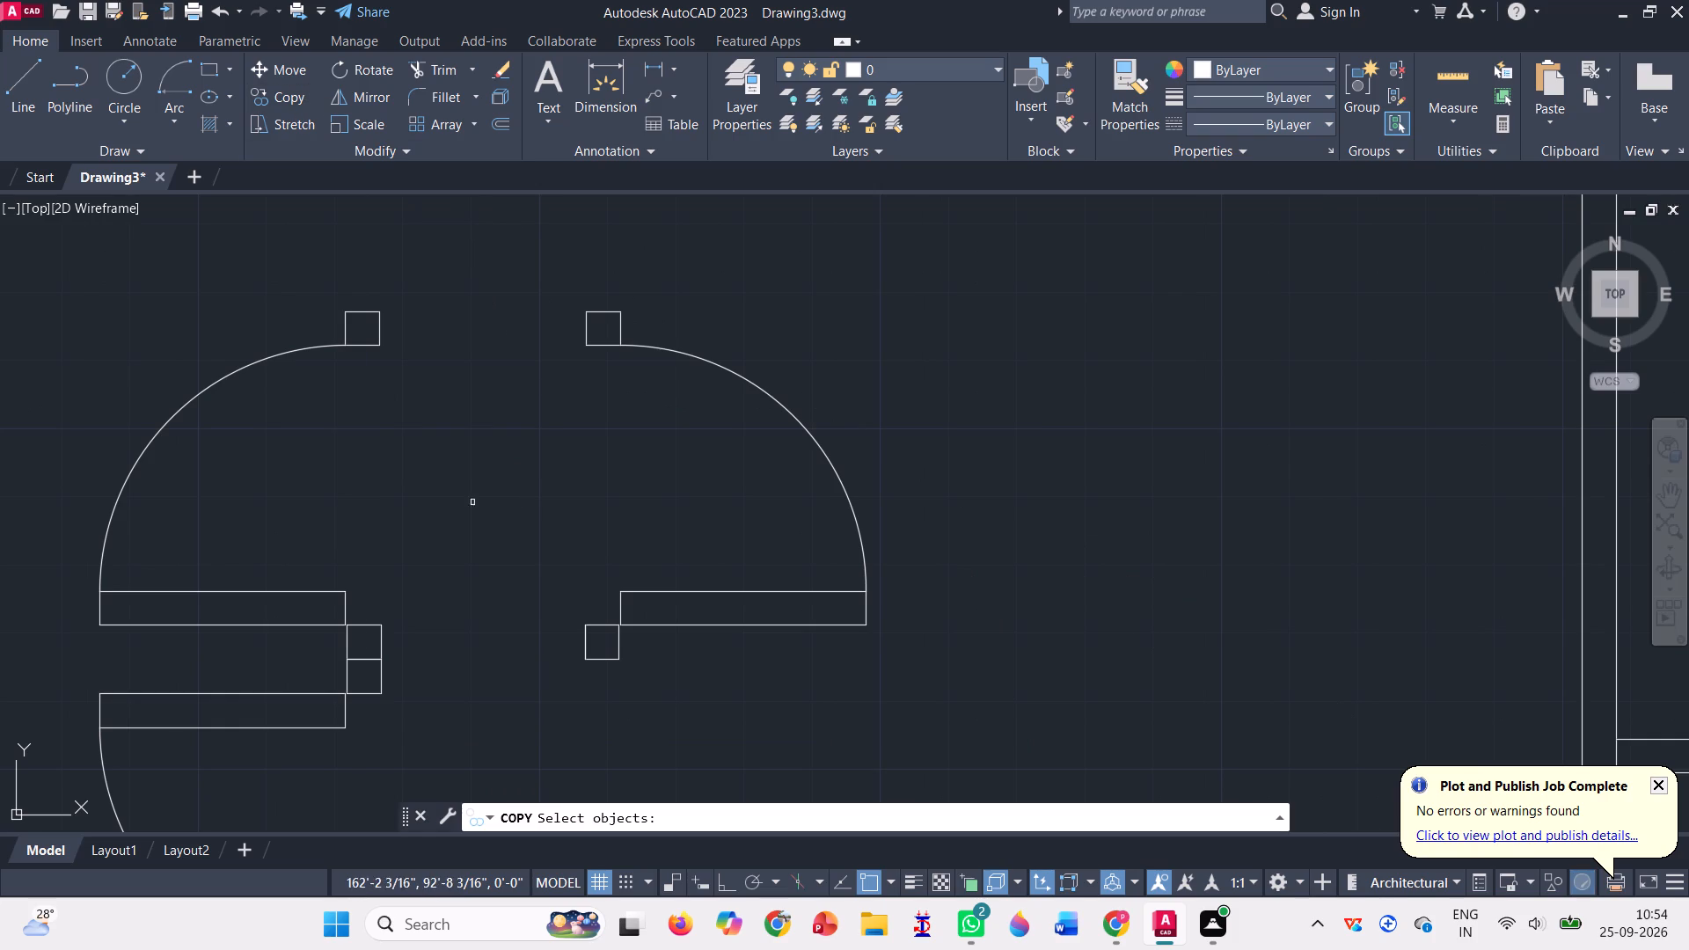
{"action": "left_click_drag", "start_coordinate": [473, 486], "coordinate": [859, 636]}
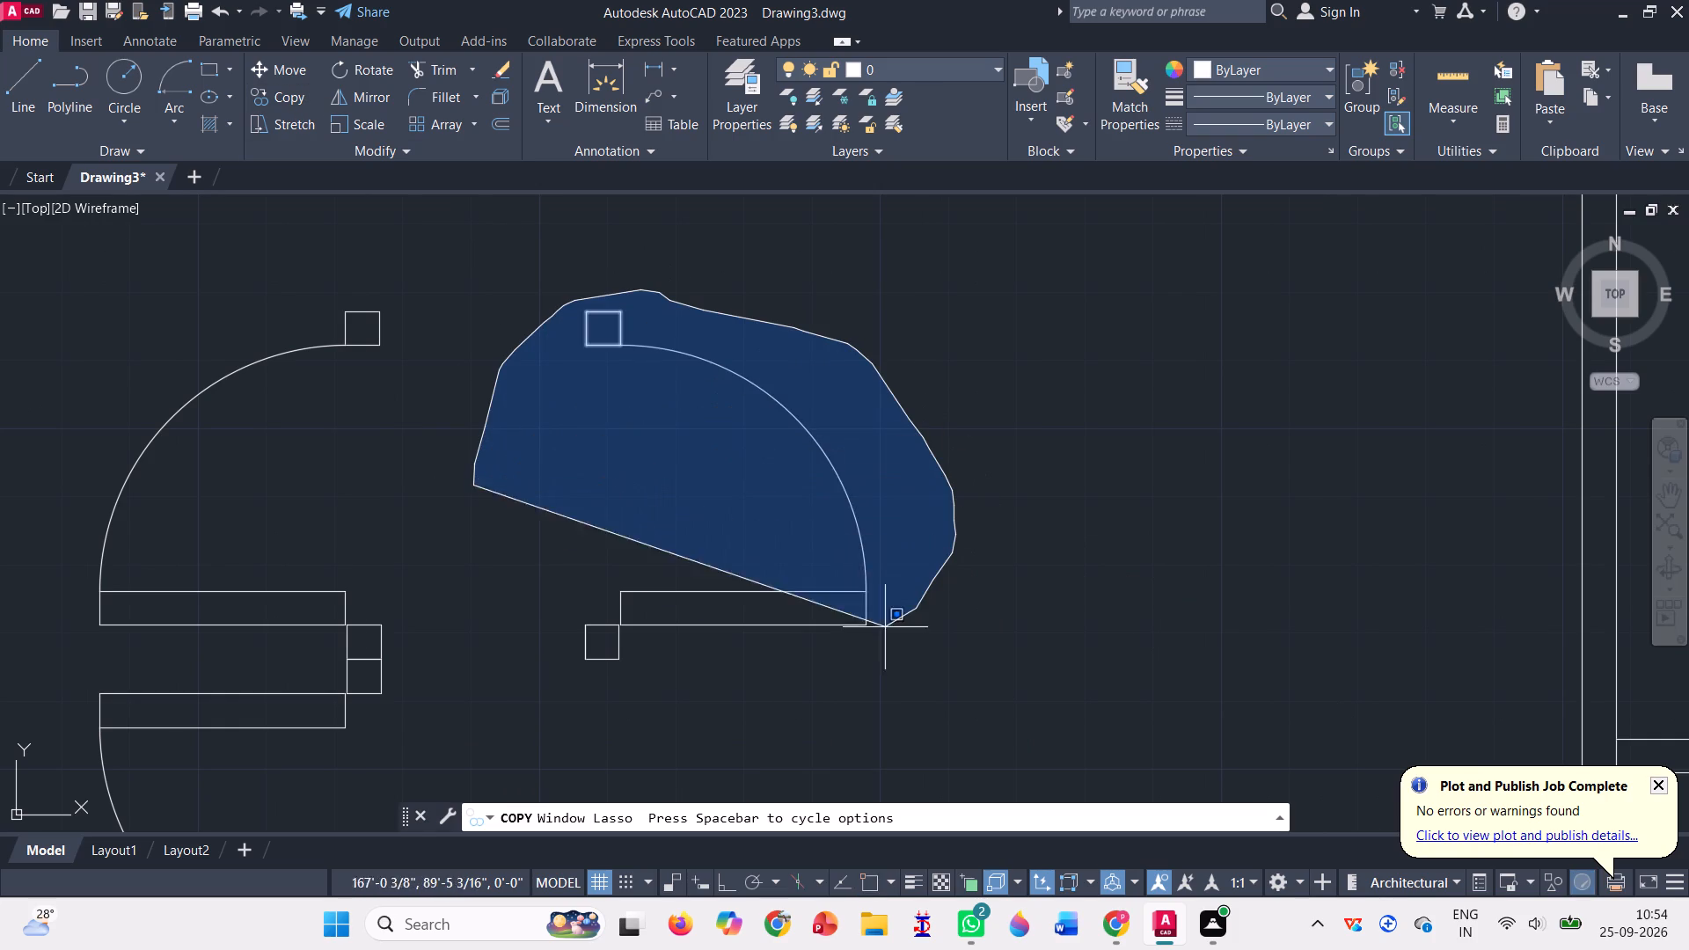
{"action": "left_click_drag", "start_coordinate": [859, 636], "coordinate": [514, 727]}
{"action": "key", "text": "Return"}
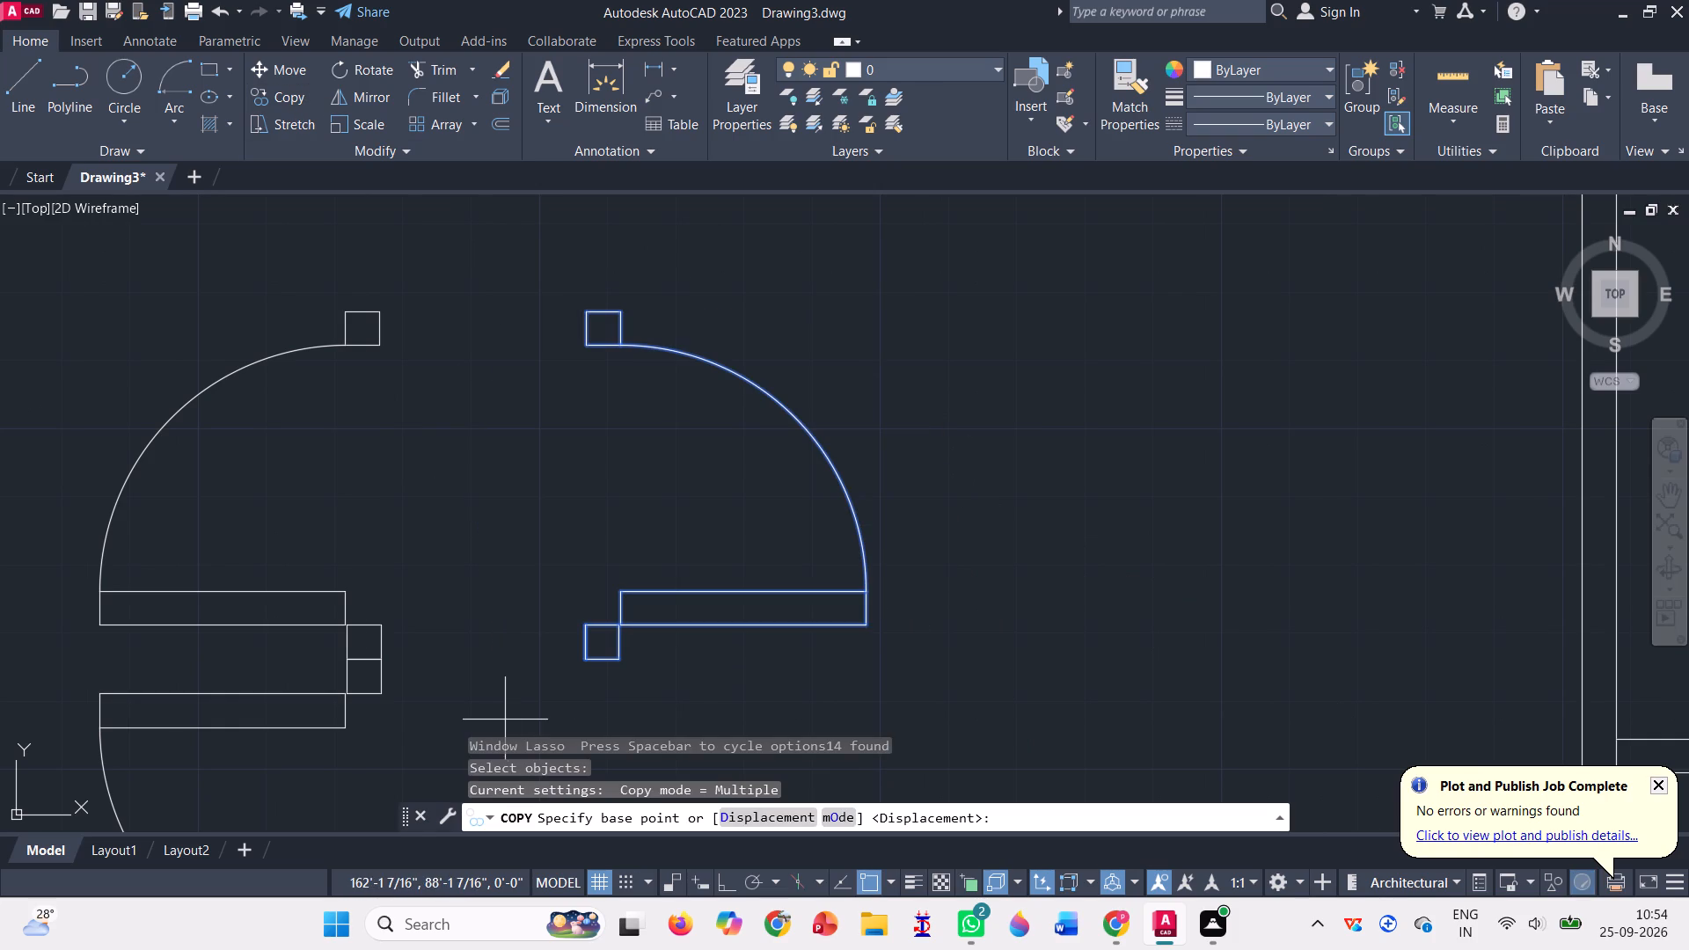
{"action": "left_click", "coordinate": [579, 661]}
{"action": "scroll", "coordinate": [438, 589], "scroll_direction": "down", "scroll_amount": 2}
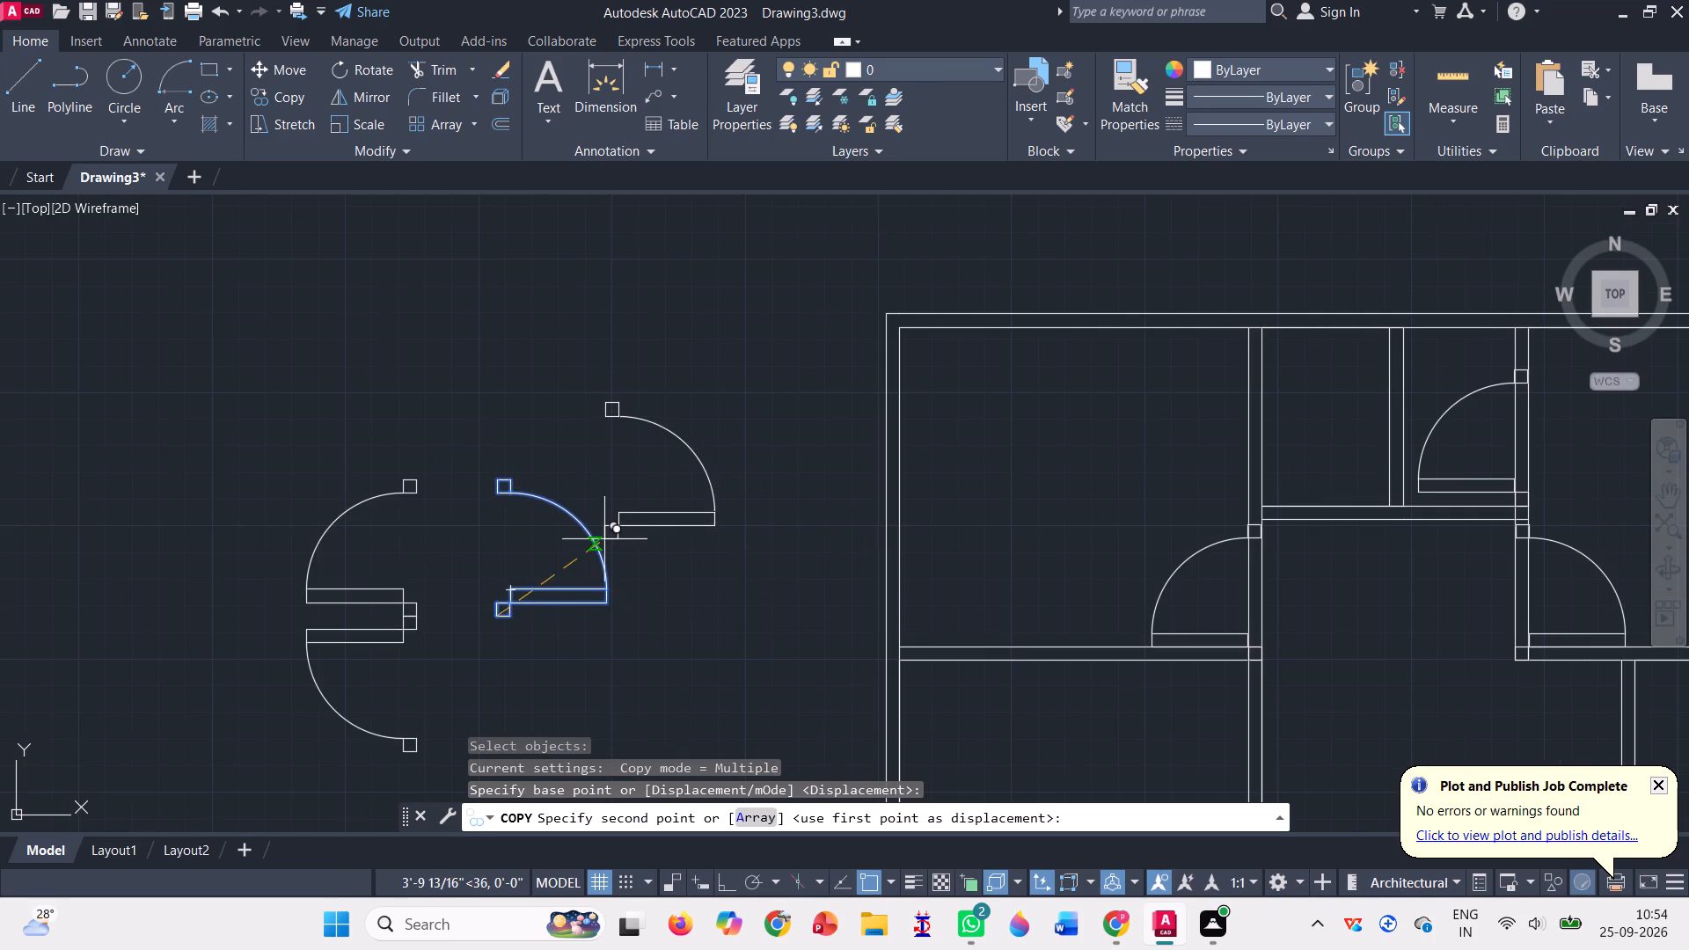
{"action": "scroll", "coordinate": [604, 539], "scroll_direction": "down", "scroll_amount": 2}
{"action": "scroll", "coordinate": [992, 685], "scroll_direction": "up", "scroll_amount": 2}
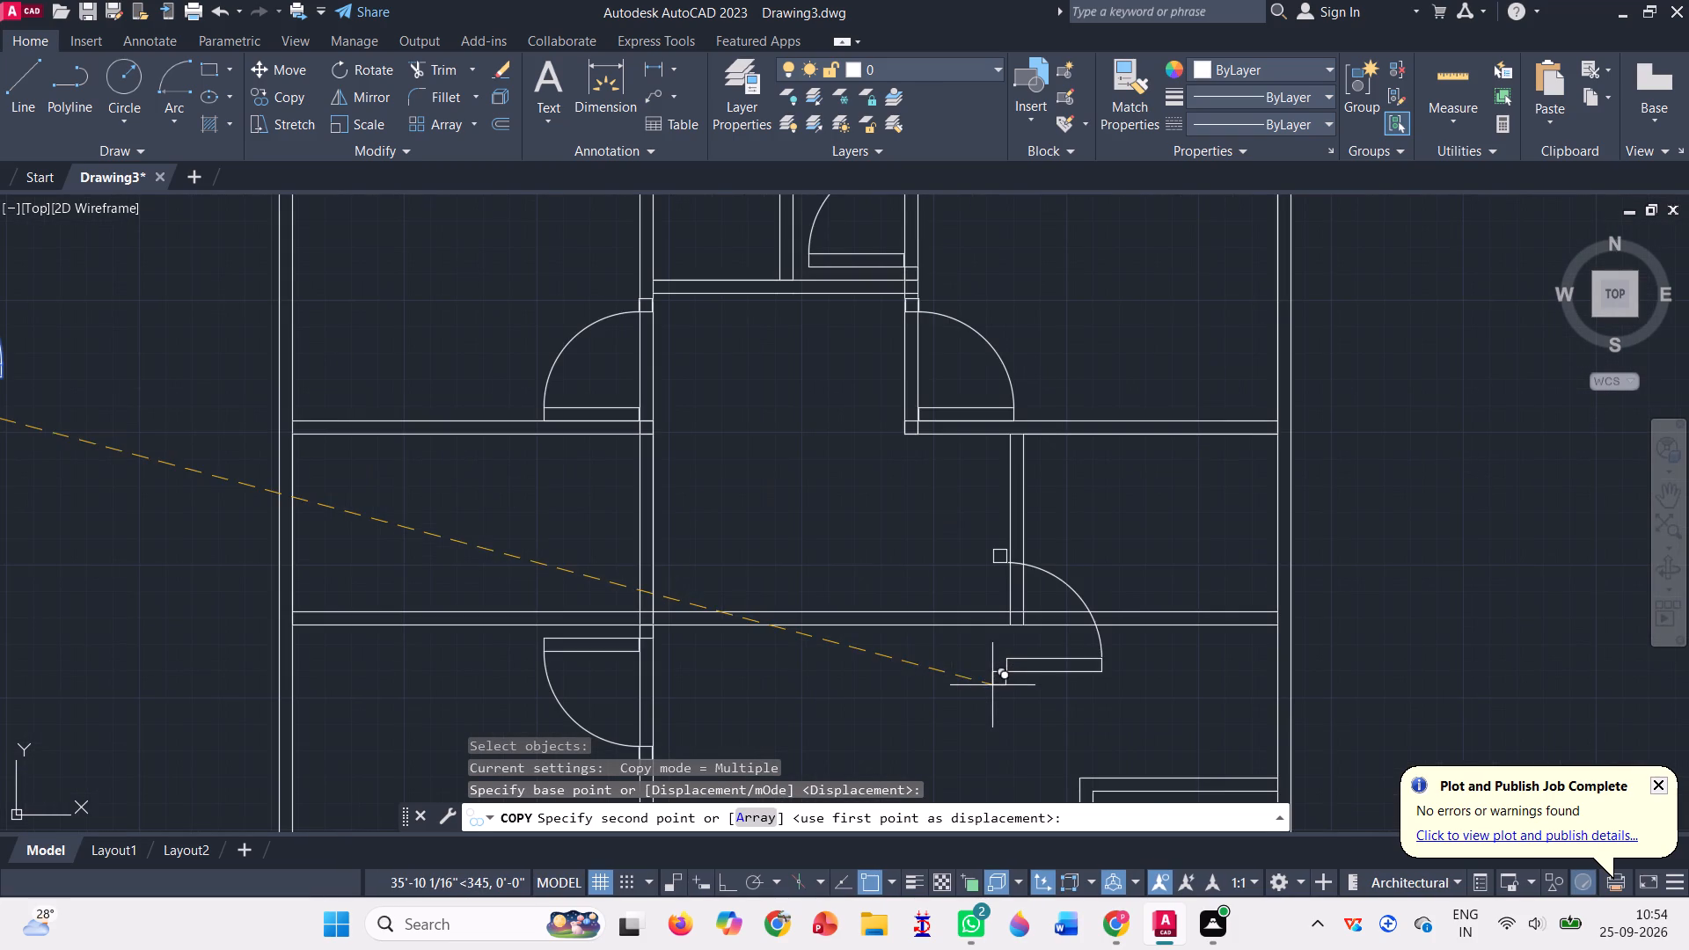
{"action": "left_click", "coordinate": [1005, 631]}
{"action": "scroll", "coordinate": [779, 577], "scroll_direction": "down", "scroll_amount": 2}
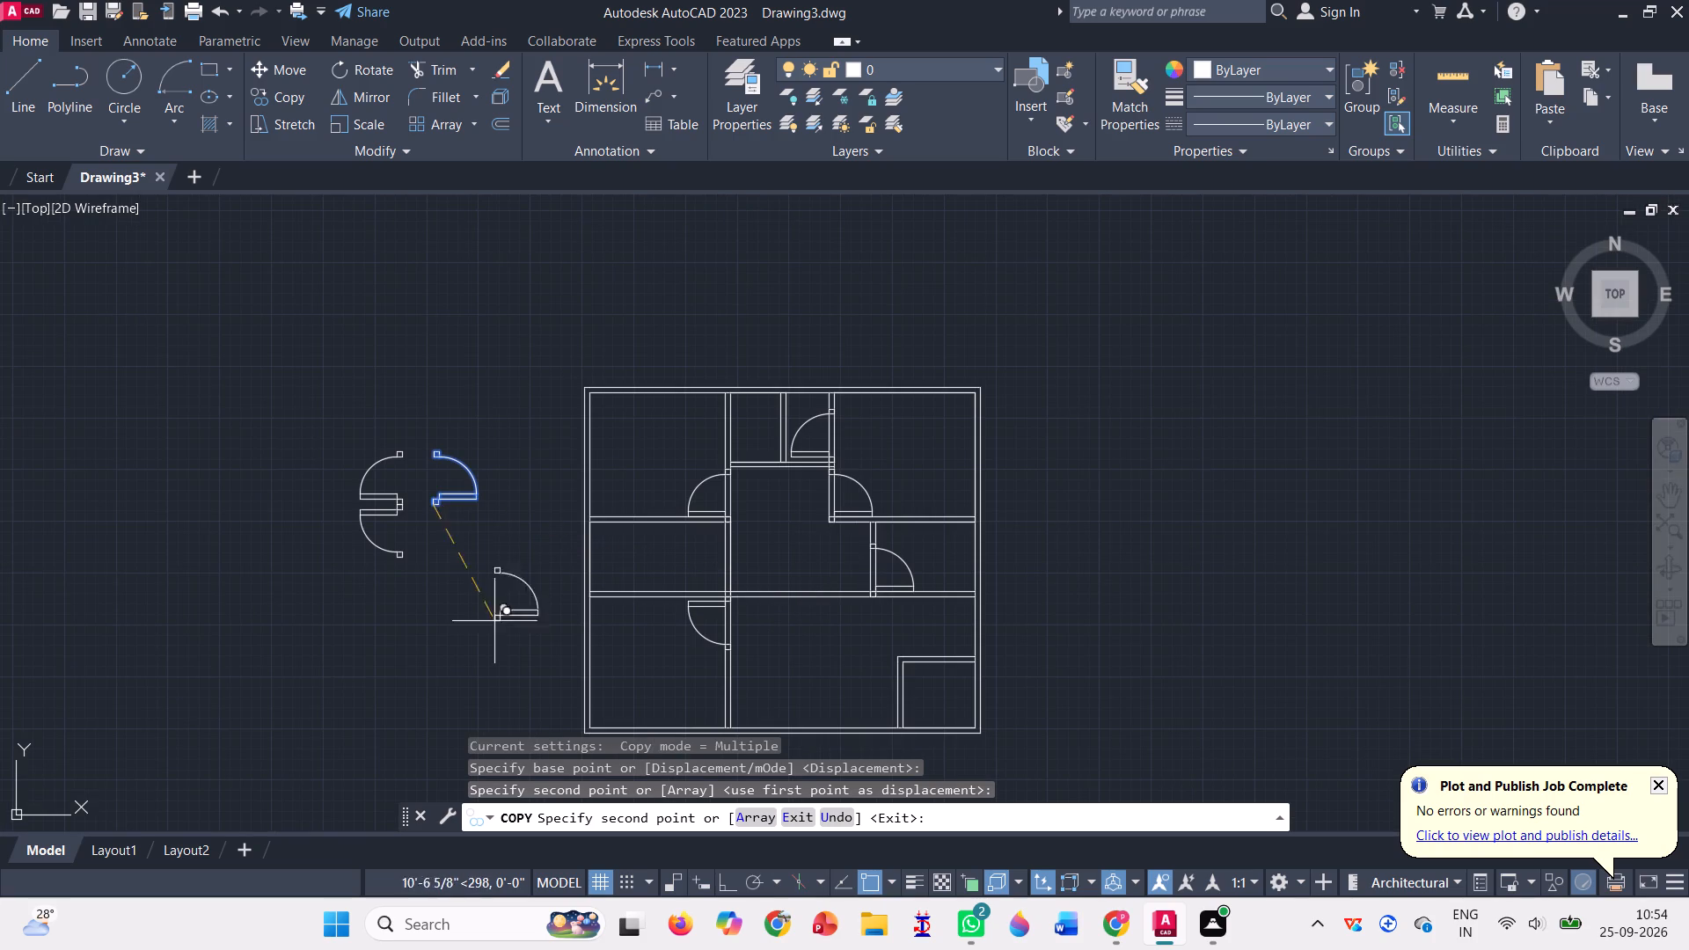
{"action": "key", "text": "Escape"}
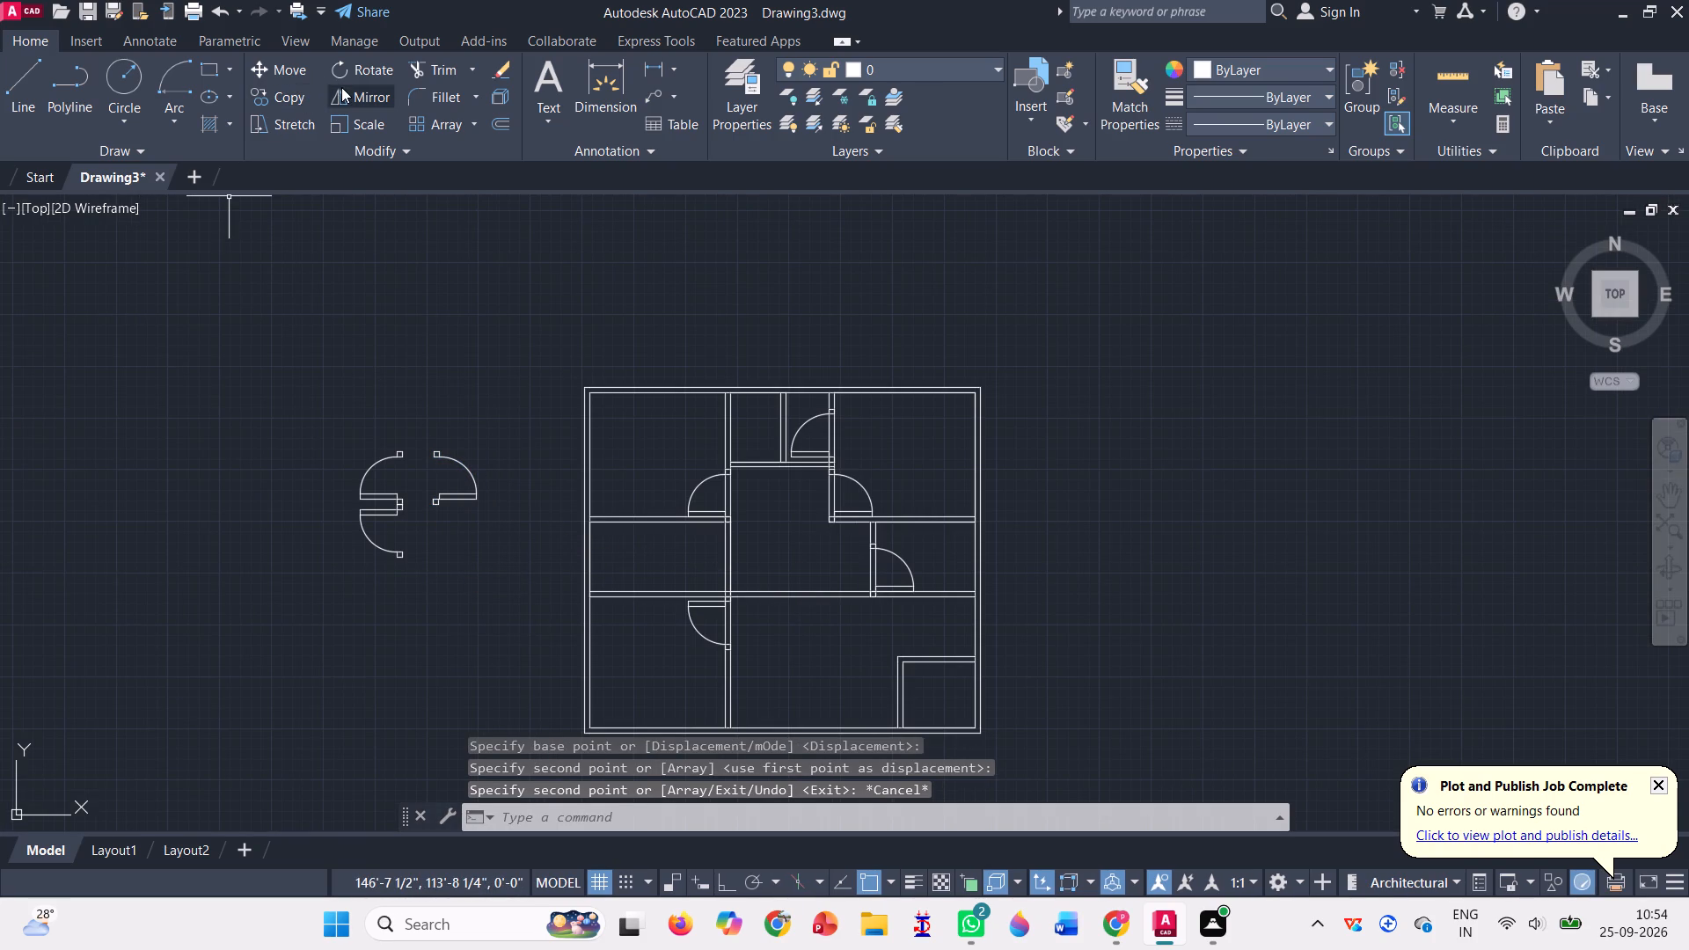
Trim away the entire south mirrored door outside the plan, including its leaf, swing arc and both jambs.
{"action": "left_click", "coordinate": [358, 61]}
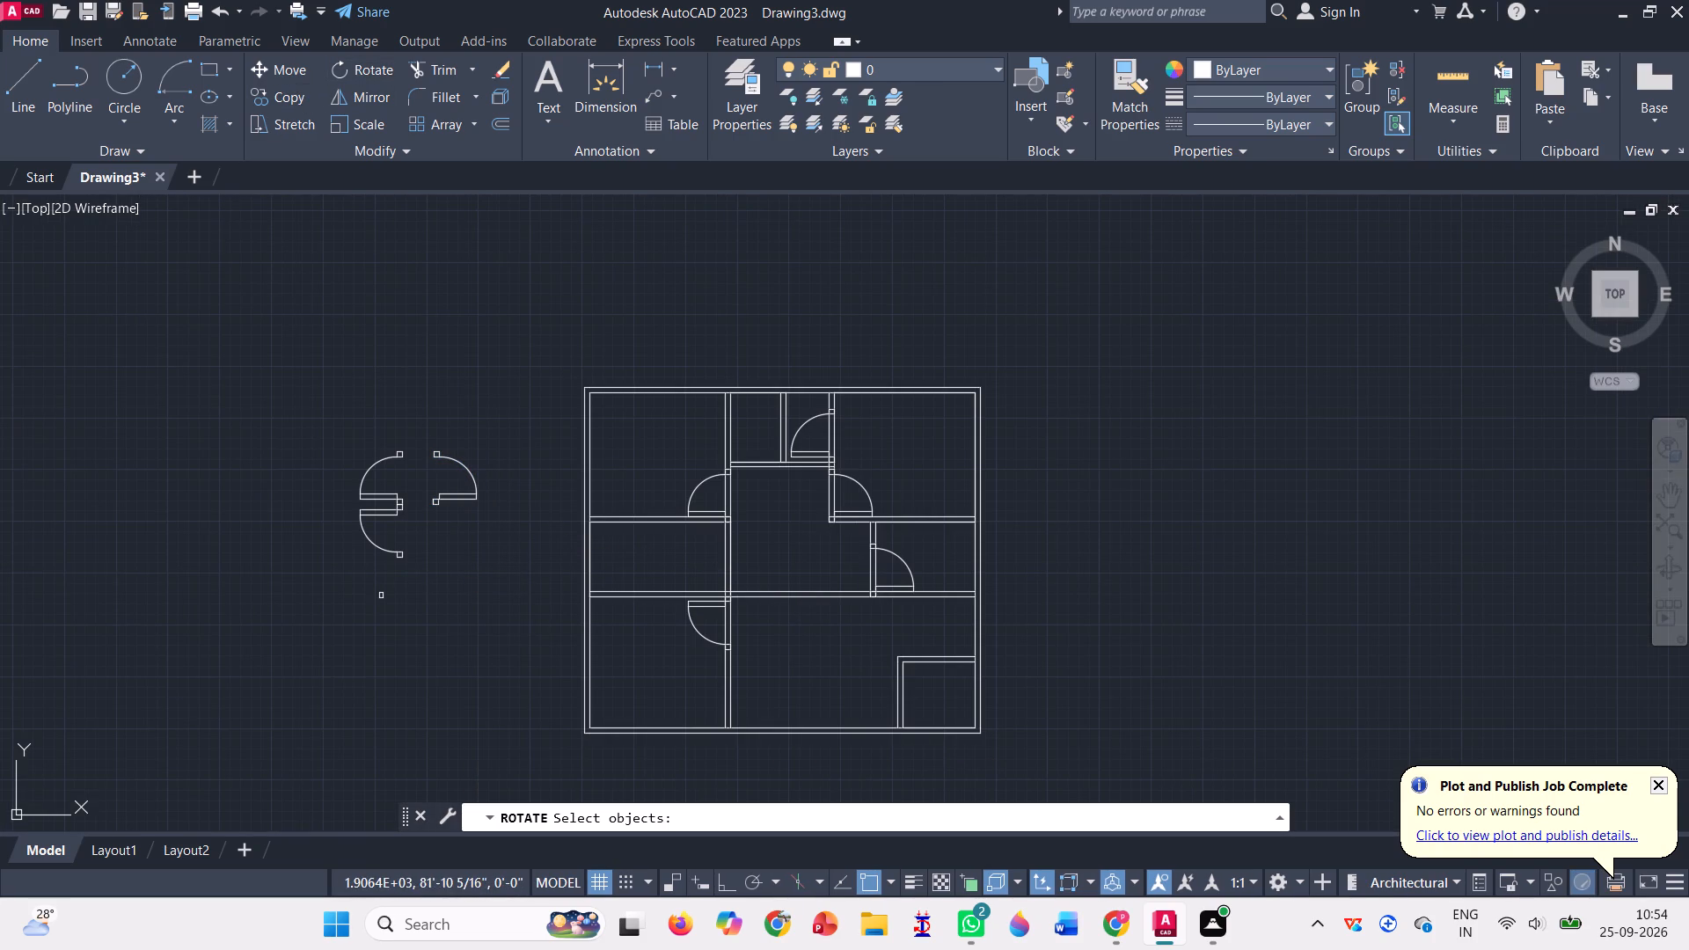
{"action": "scroll", "coordinate": [416, 531], "scroll_direction": "up", "scroll_amount": 2}
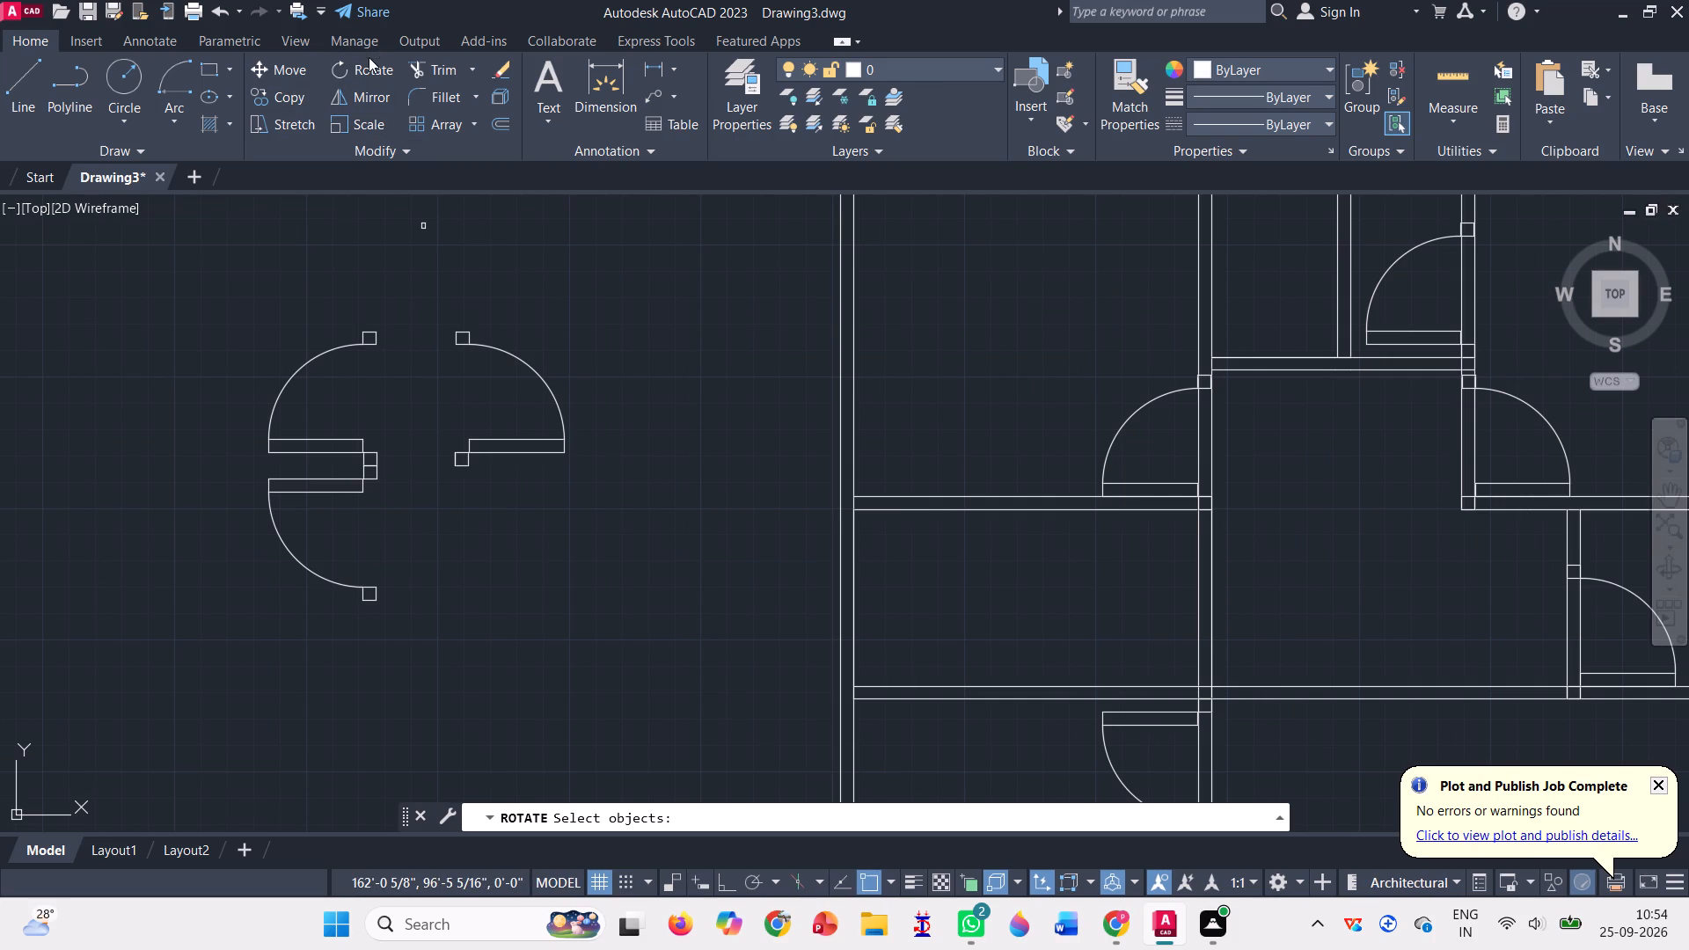
{"action": "left_click", "coordinate": [435, 72]}
{"action": "scroll", "coordinate": [319, 593], "scroll_direction": "up", "scroll_amount": 2}
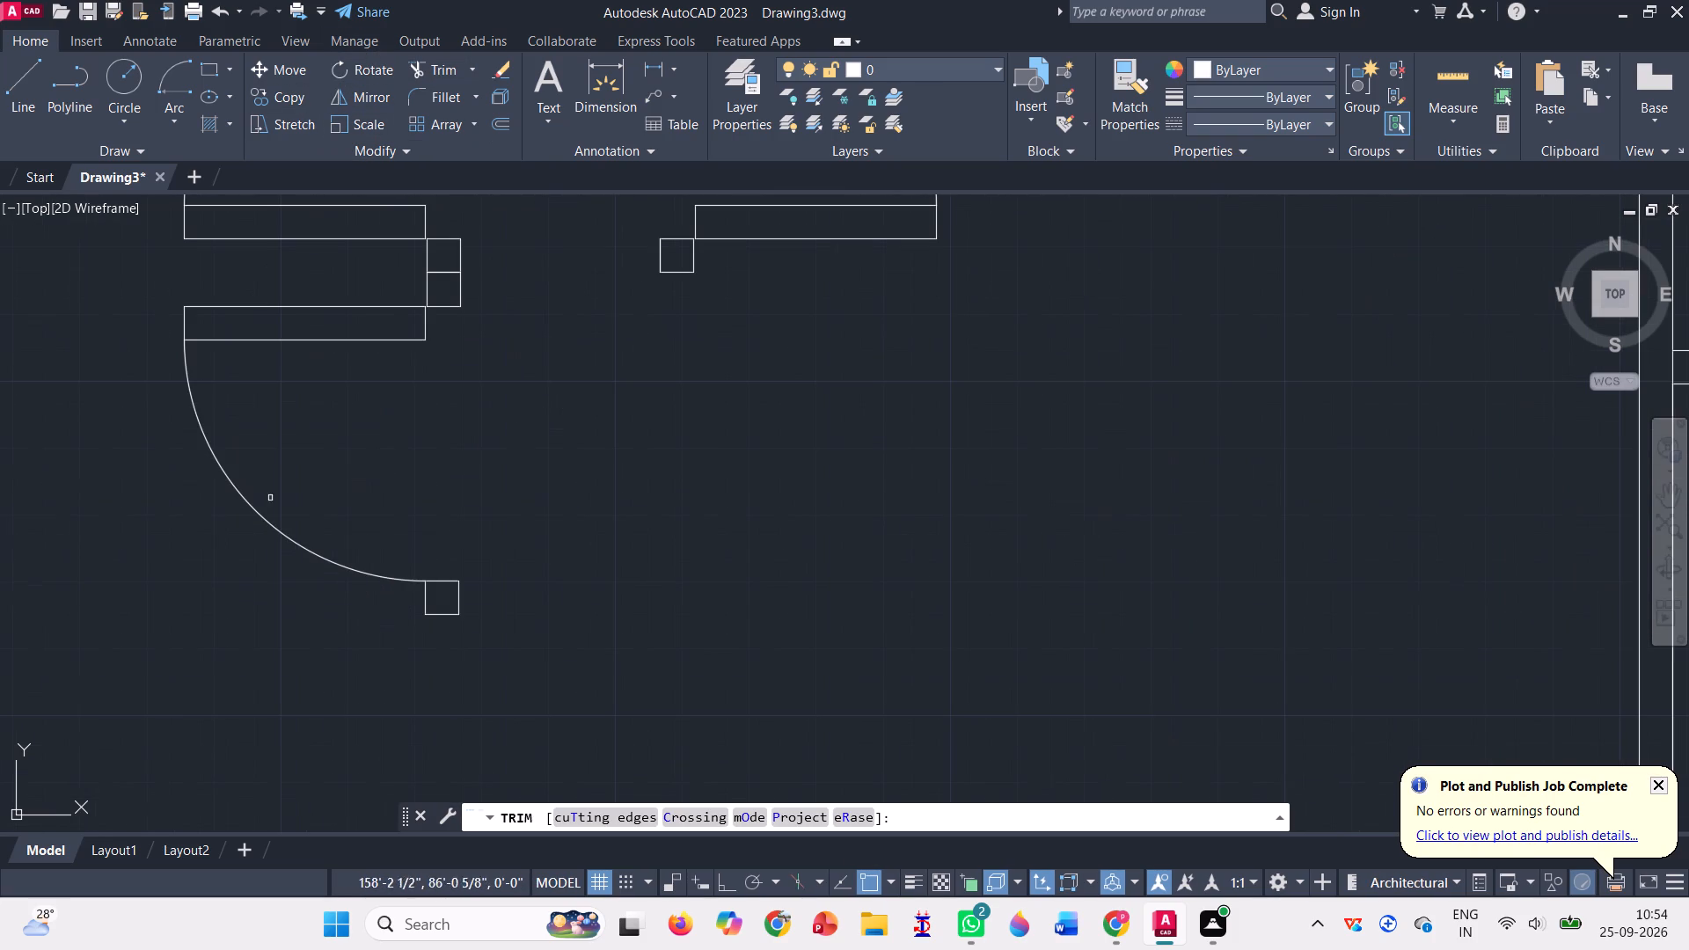
{"action": "left_click_drag", "start_coordinate": [143, 318], "coordinate": [174, 403]}
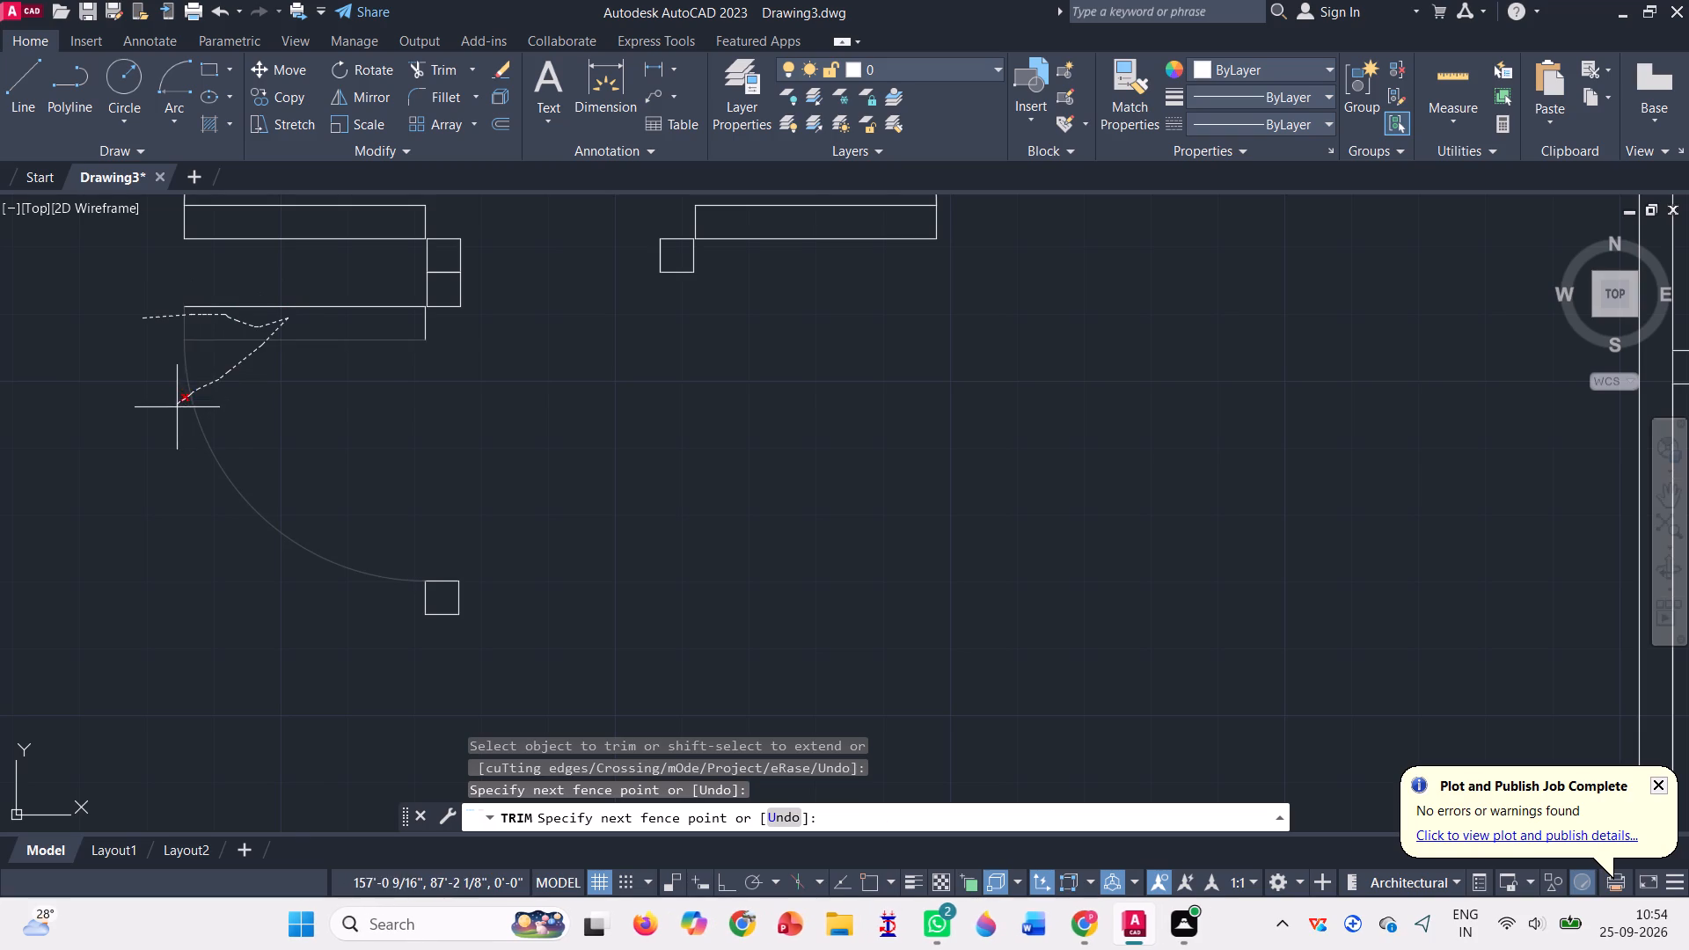
{"action": "left_click_drag", "start_coordinate": [174, 403], "coordinate": [452, 295]}
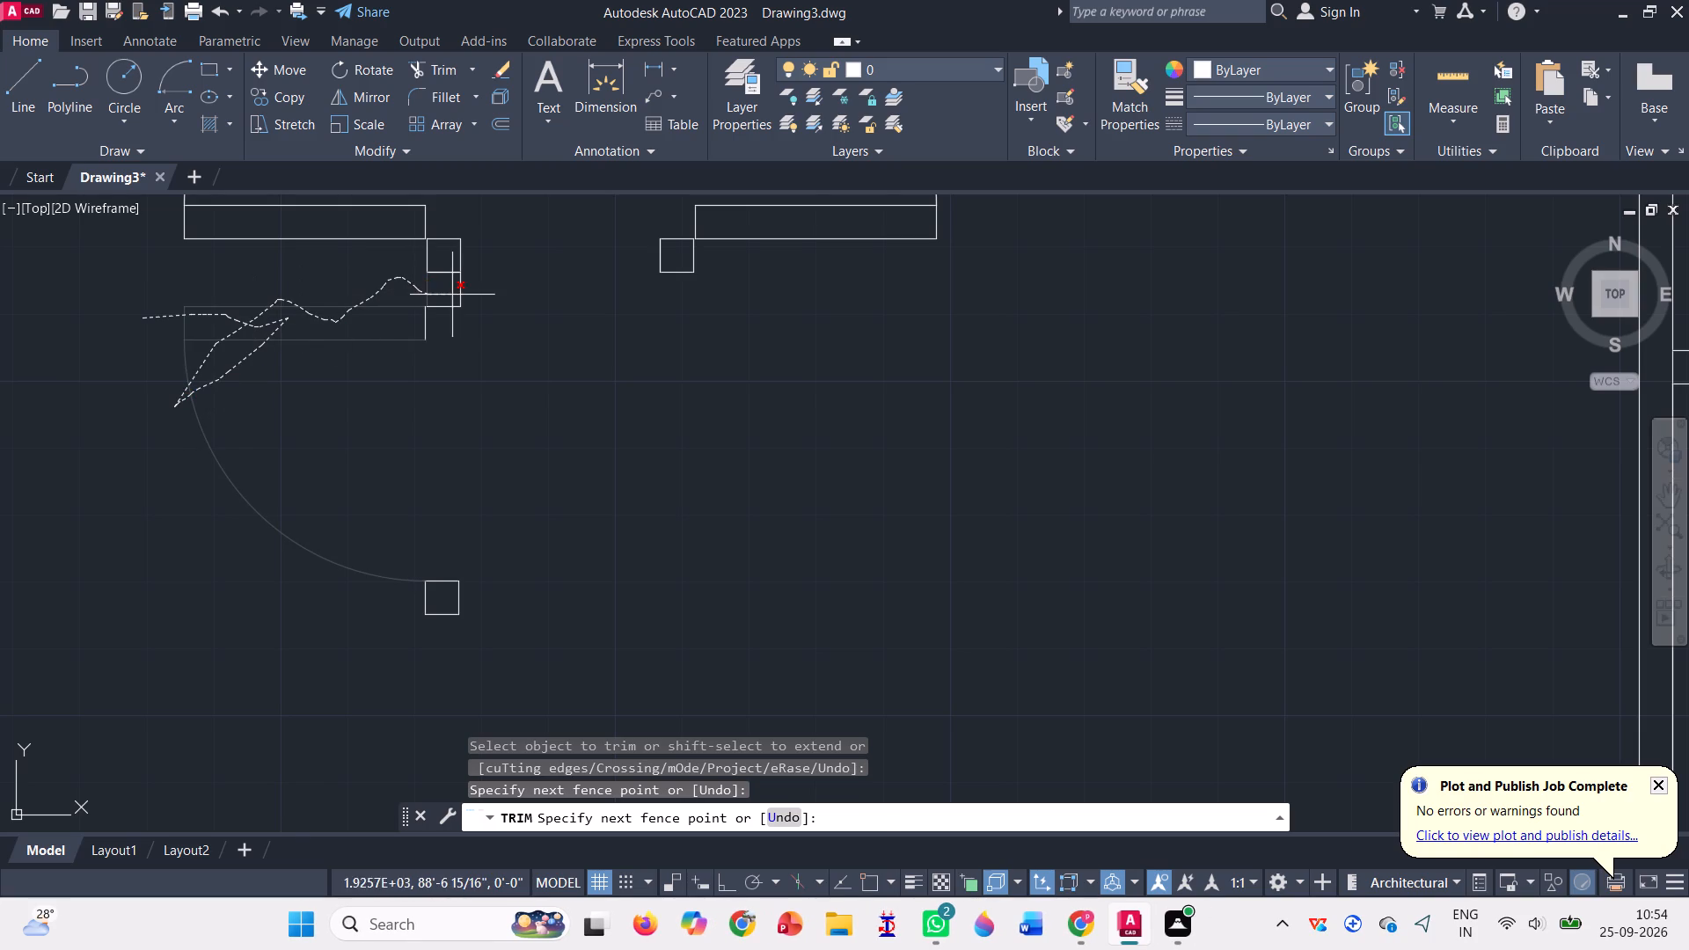
{"action": "left_click_drag", "start_coordinate": [452, 295], "coordinate": [450, 309]}
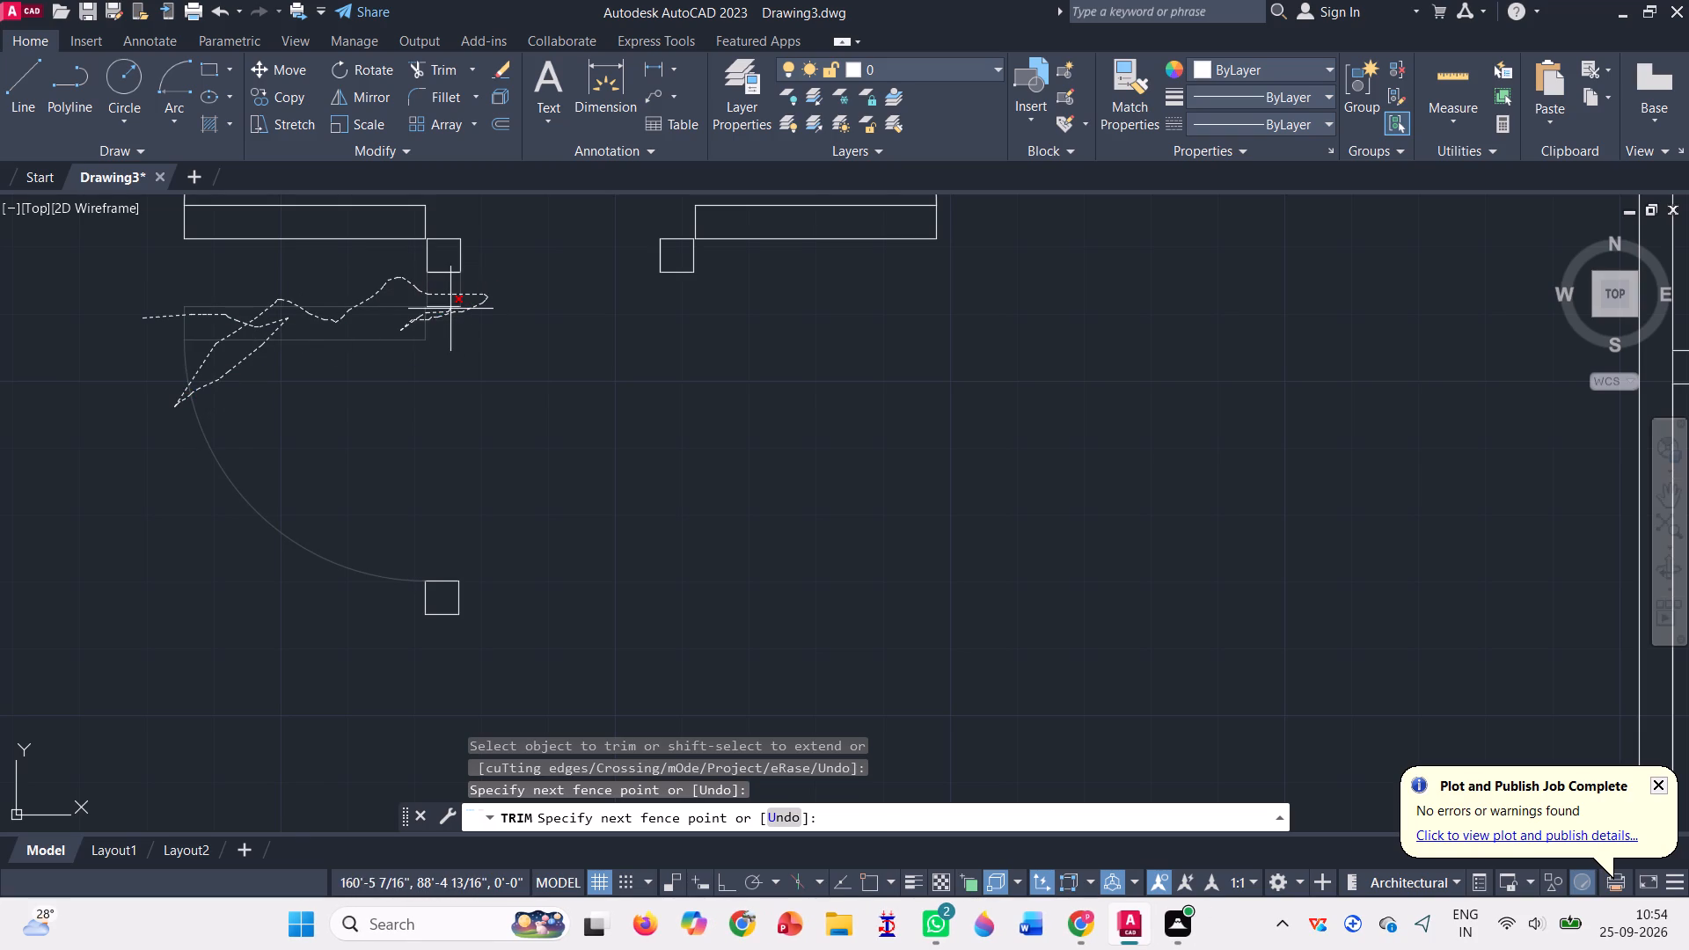
{"action": "left_click_drag", "start_coordinate": [450, 309], "coordinate": [438, 296]}
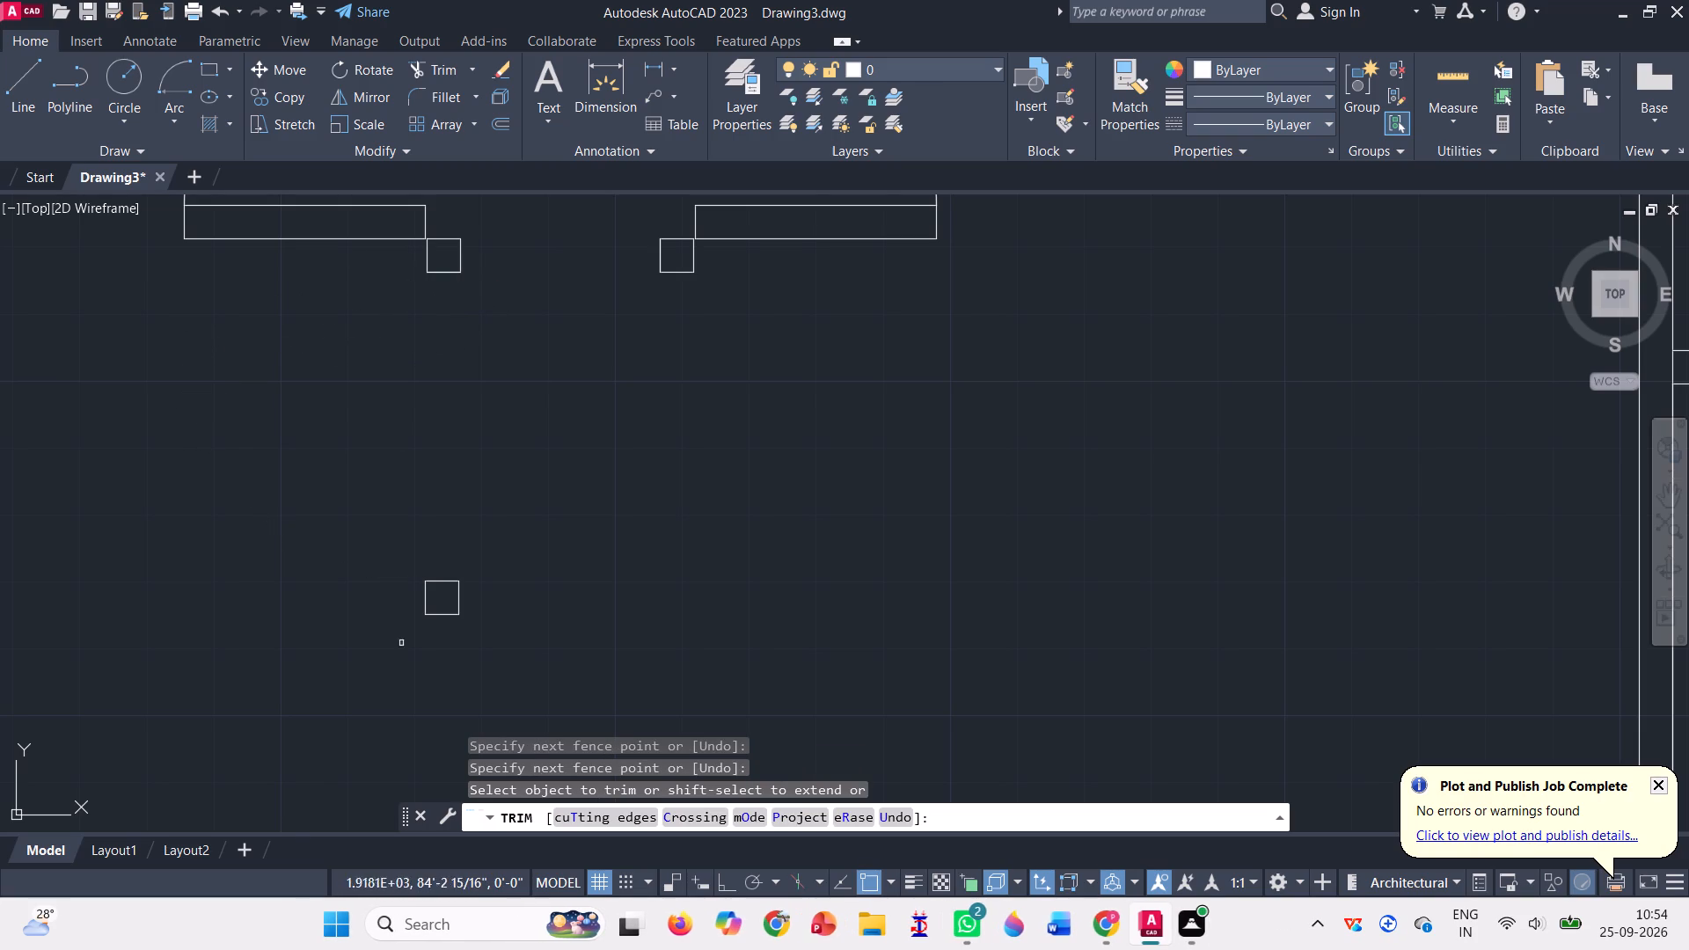
{"action": "left_click_drag", "start_coordinate": [400, 620], "coordinate": [417, 603]}
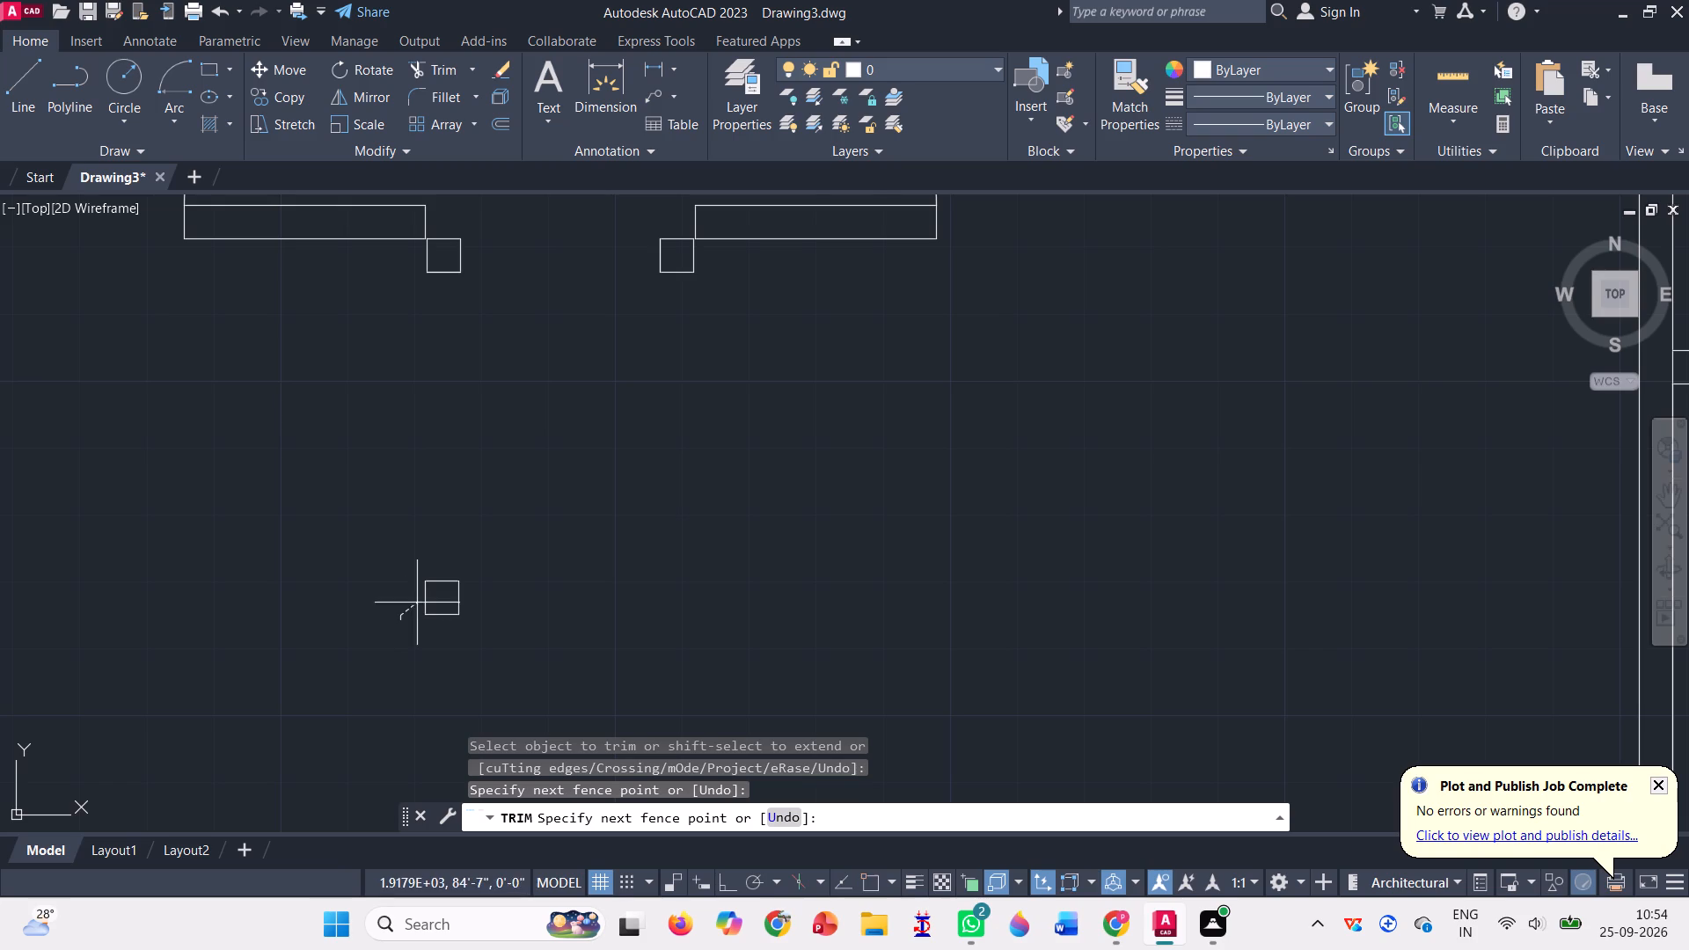
{"action": "left_click_drag", "start_coordinate": [417, 603], "coordinate": [429, 628]}
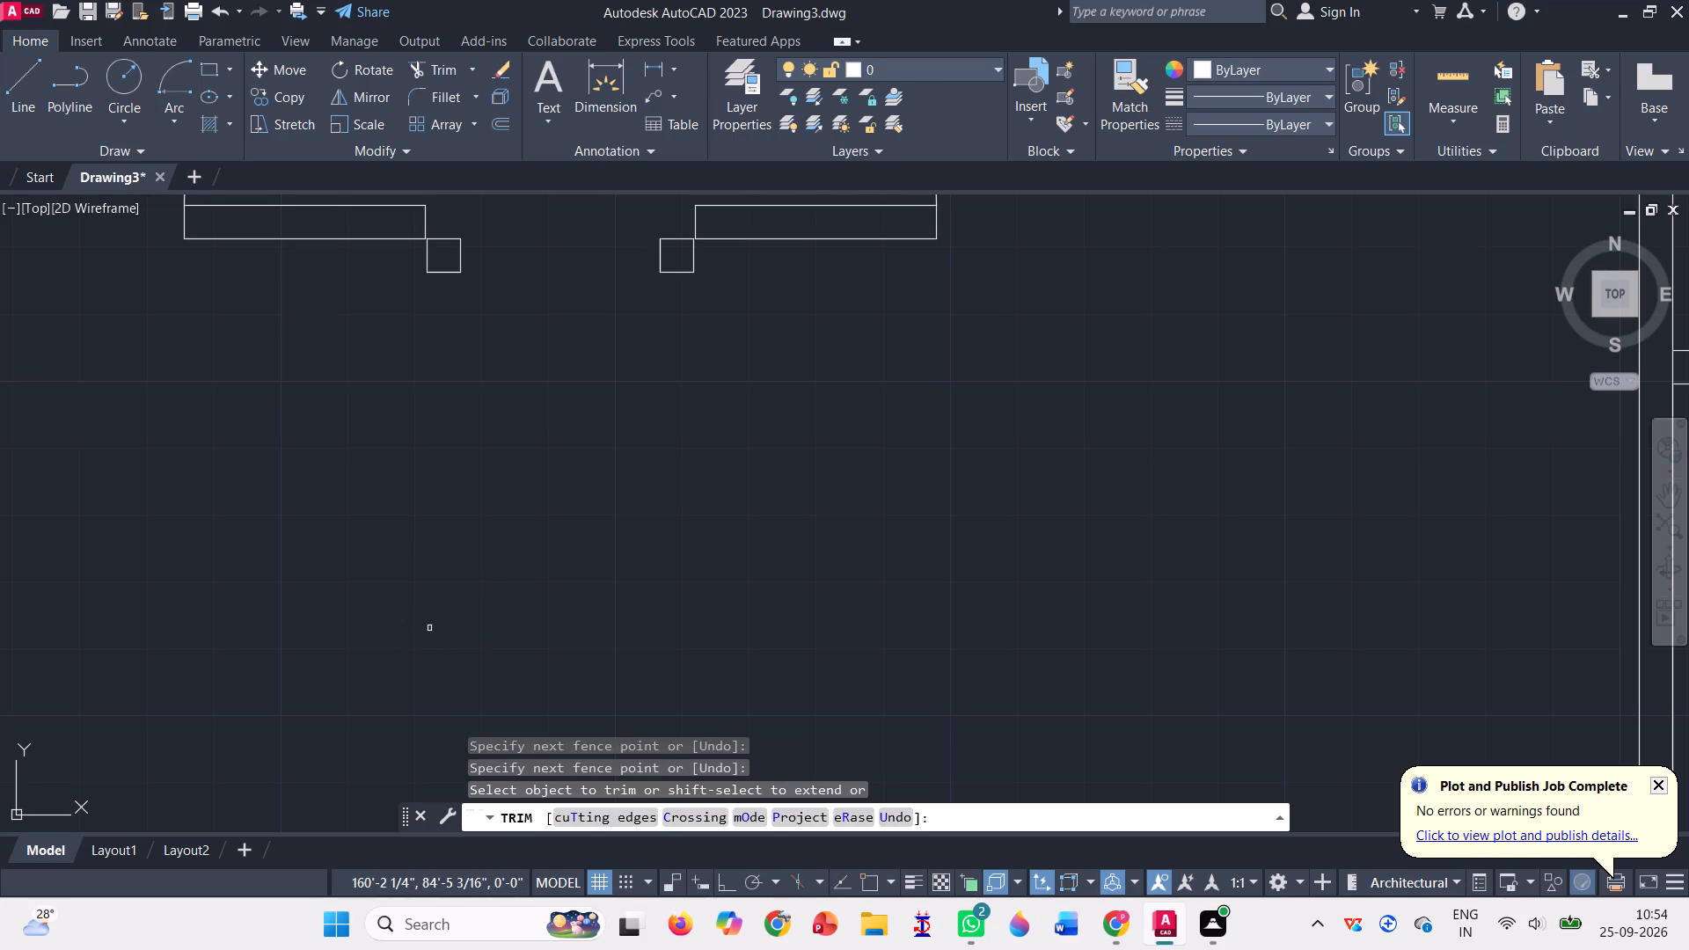
Rotate the west-swinging door outside the plan 90° counterclockwise about its south jamb's southeast corner.
{"action": "scroll", "coordinate": [435, 568], "scroll_direction": "down", "scroll_amount": 2}
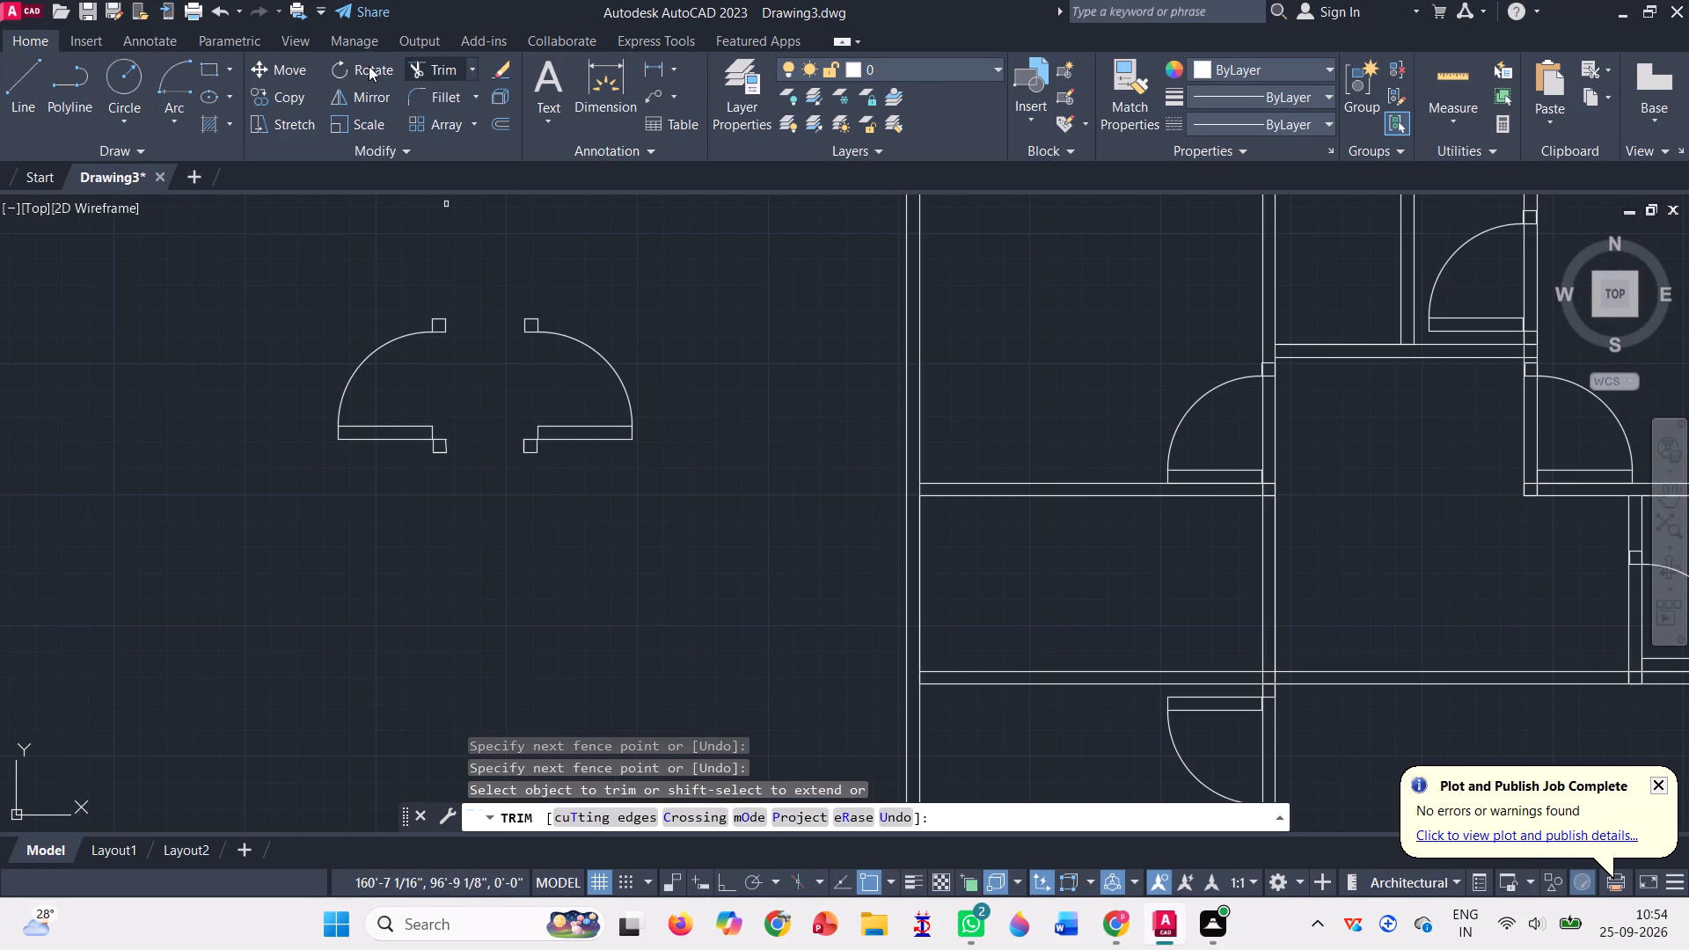
{"action": "left_click", "coordinate": [366, 66]}
{"action": "left_click_drag", "start_coordinate": [282, 322], "coordinate": [441, 301]}
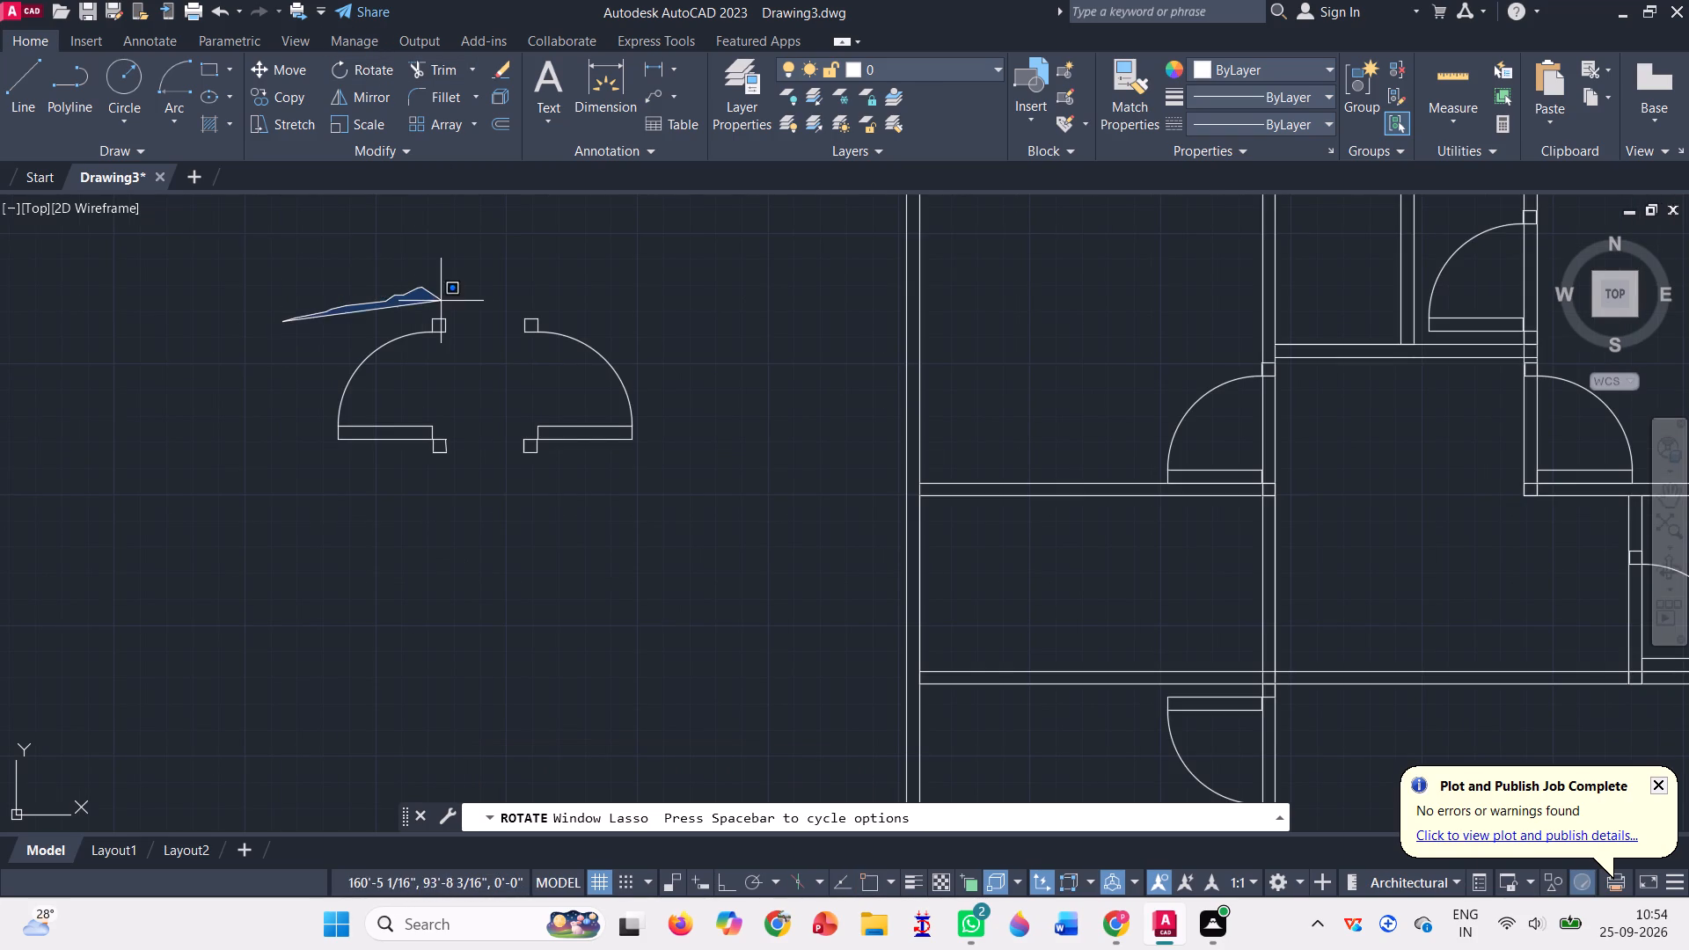
{"action": "left_click_drag", "start_coordinate": [441, 301], "coordinate": [332, 535]}
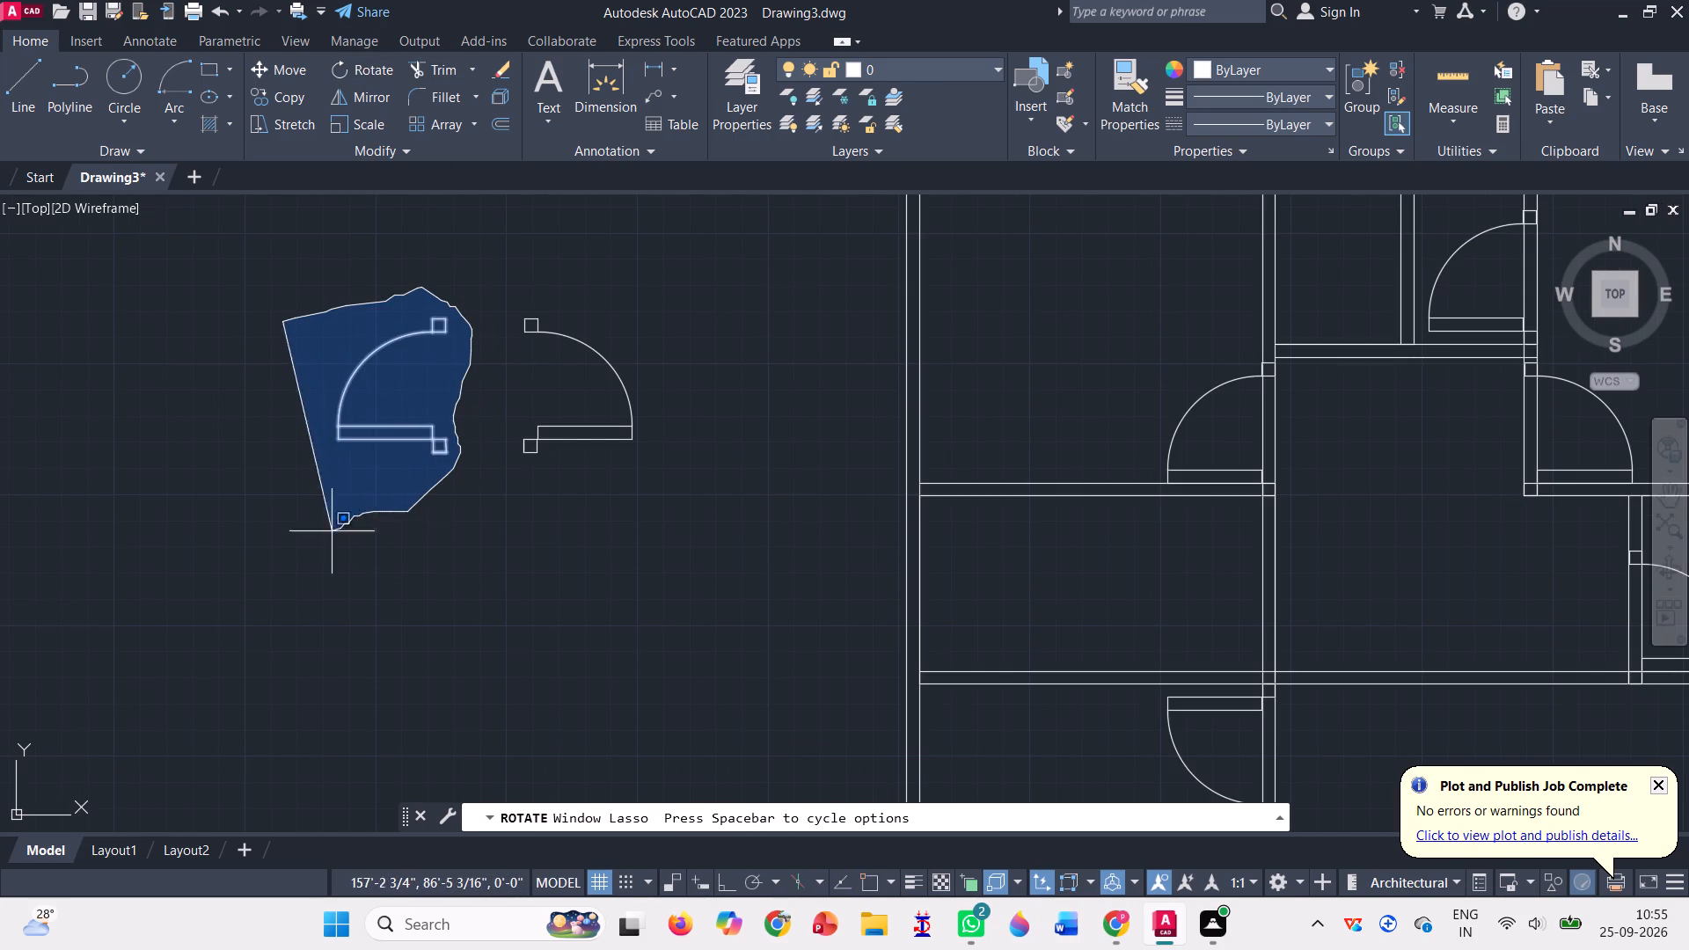
{"action": "left_click_drag", "start_coordinate": [332, 535], "coordinate": [332, 531]}
{"action": "key", "text": "Return"}
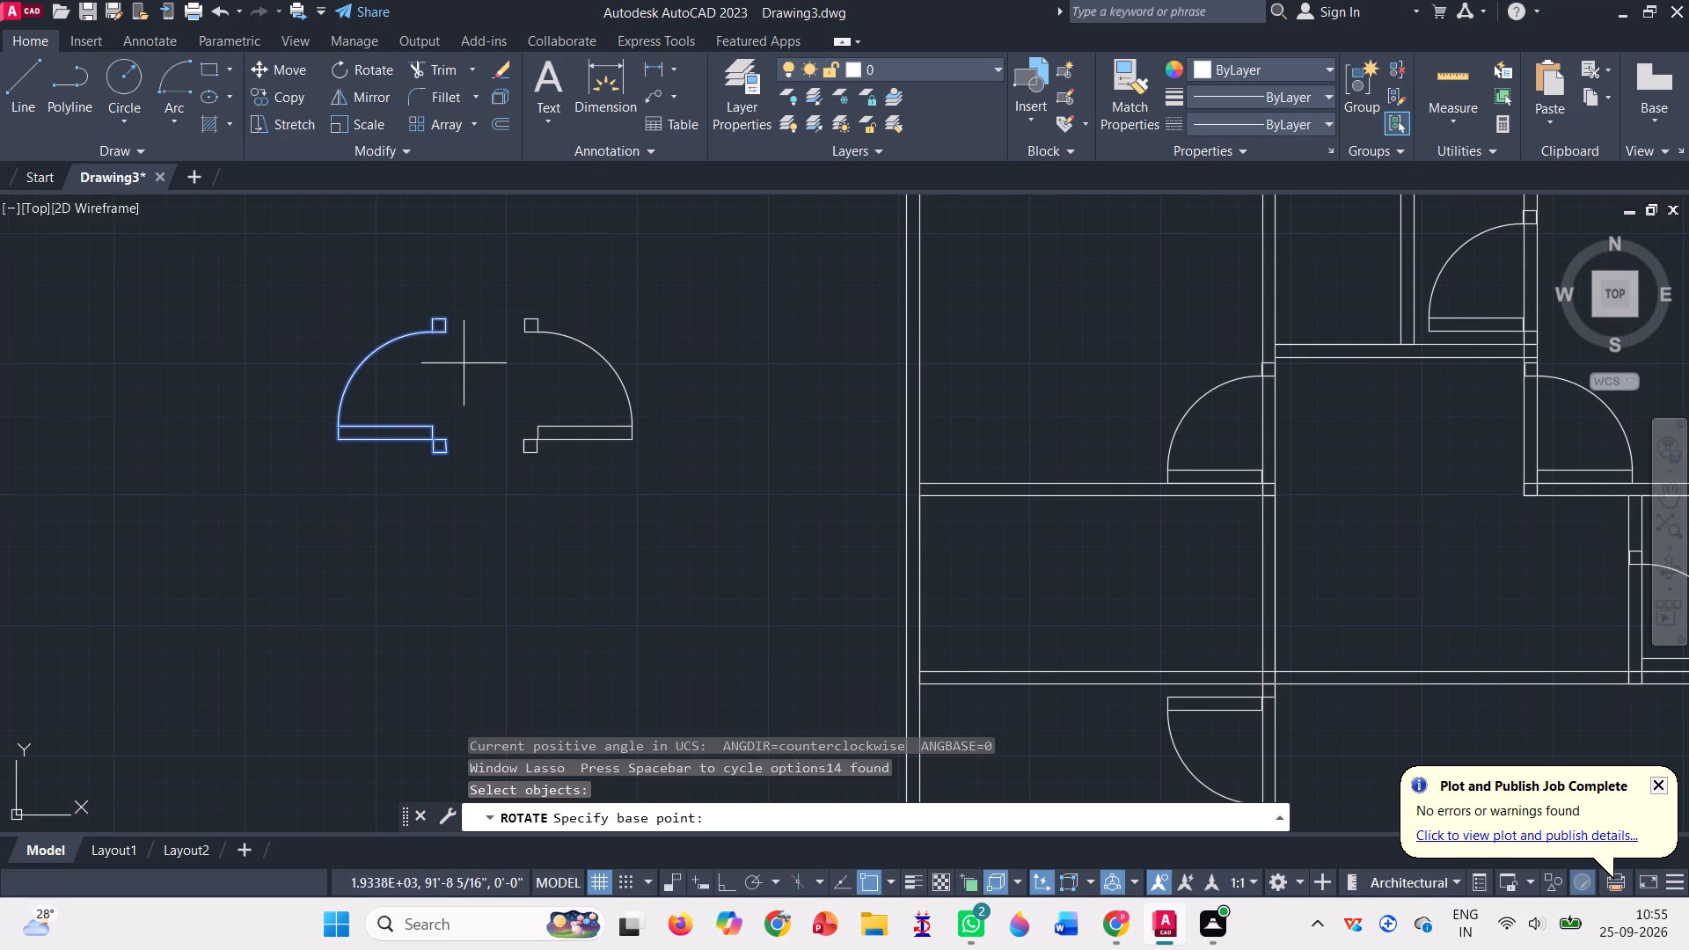
{"action": "left_click", "coordinate": [450, 457]}
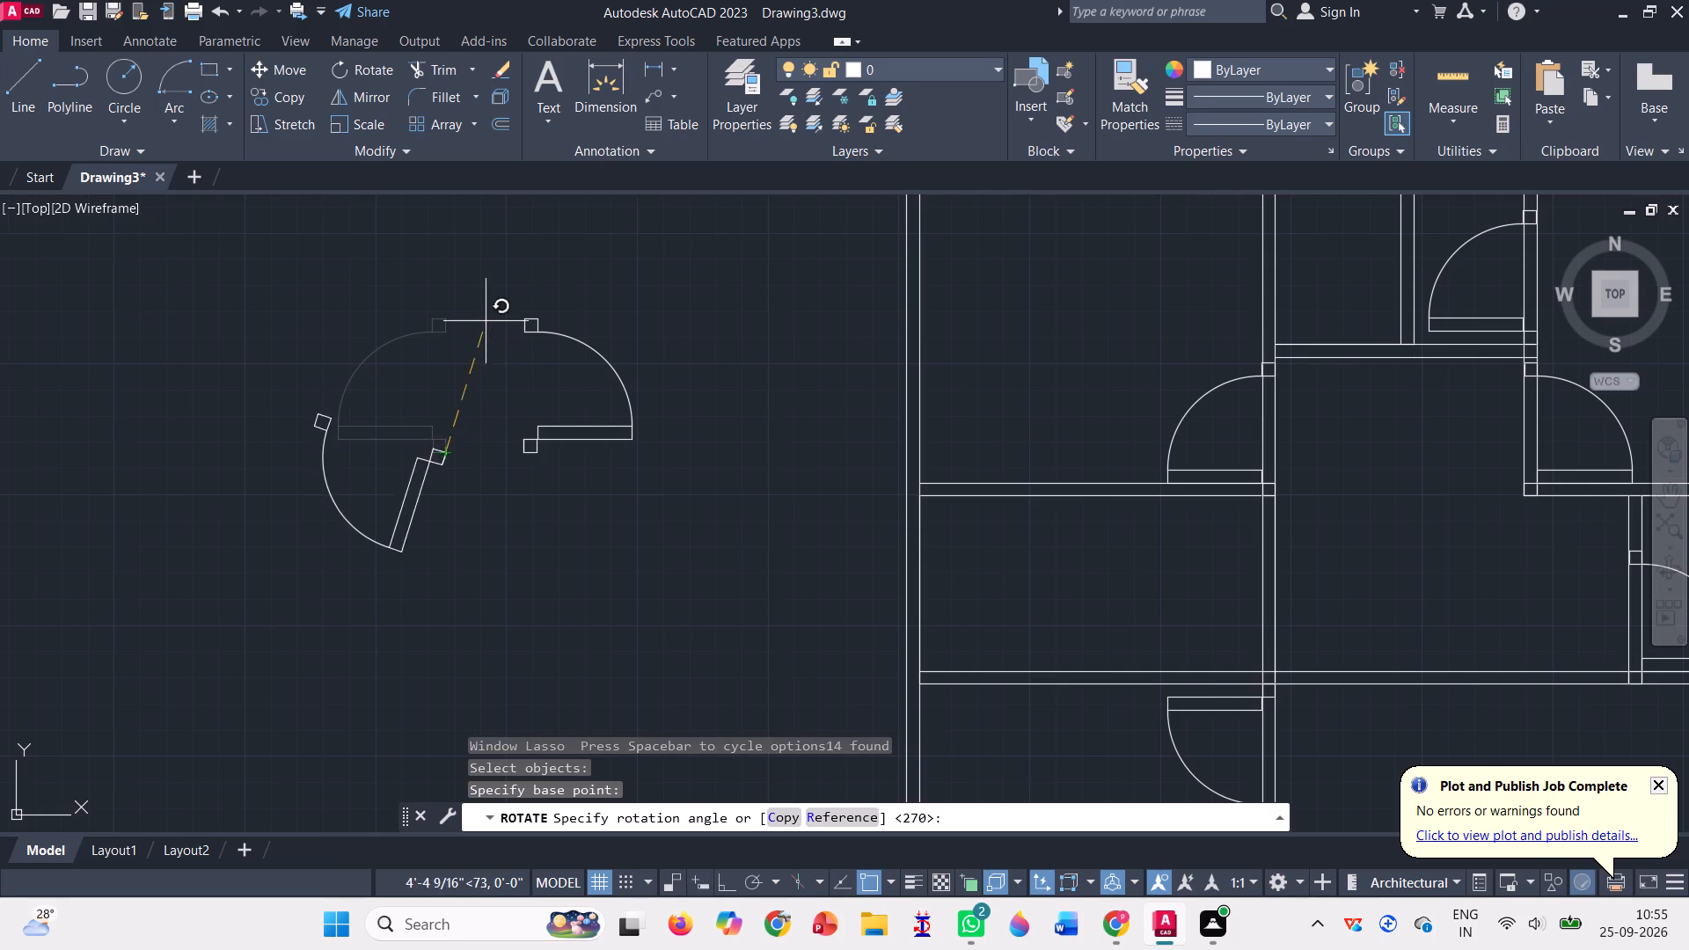
{"action": "left_click", "coordinate": [452, 306]}
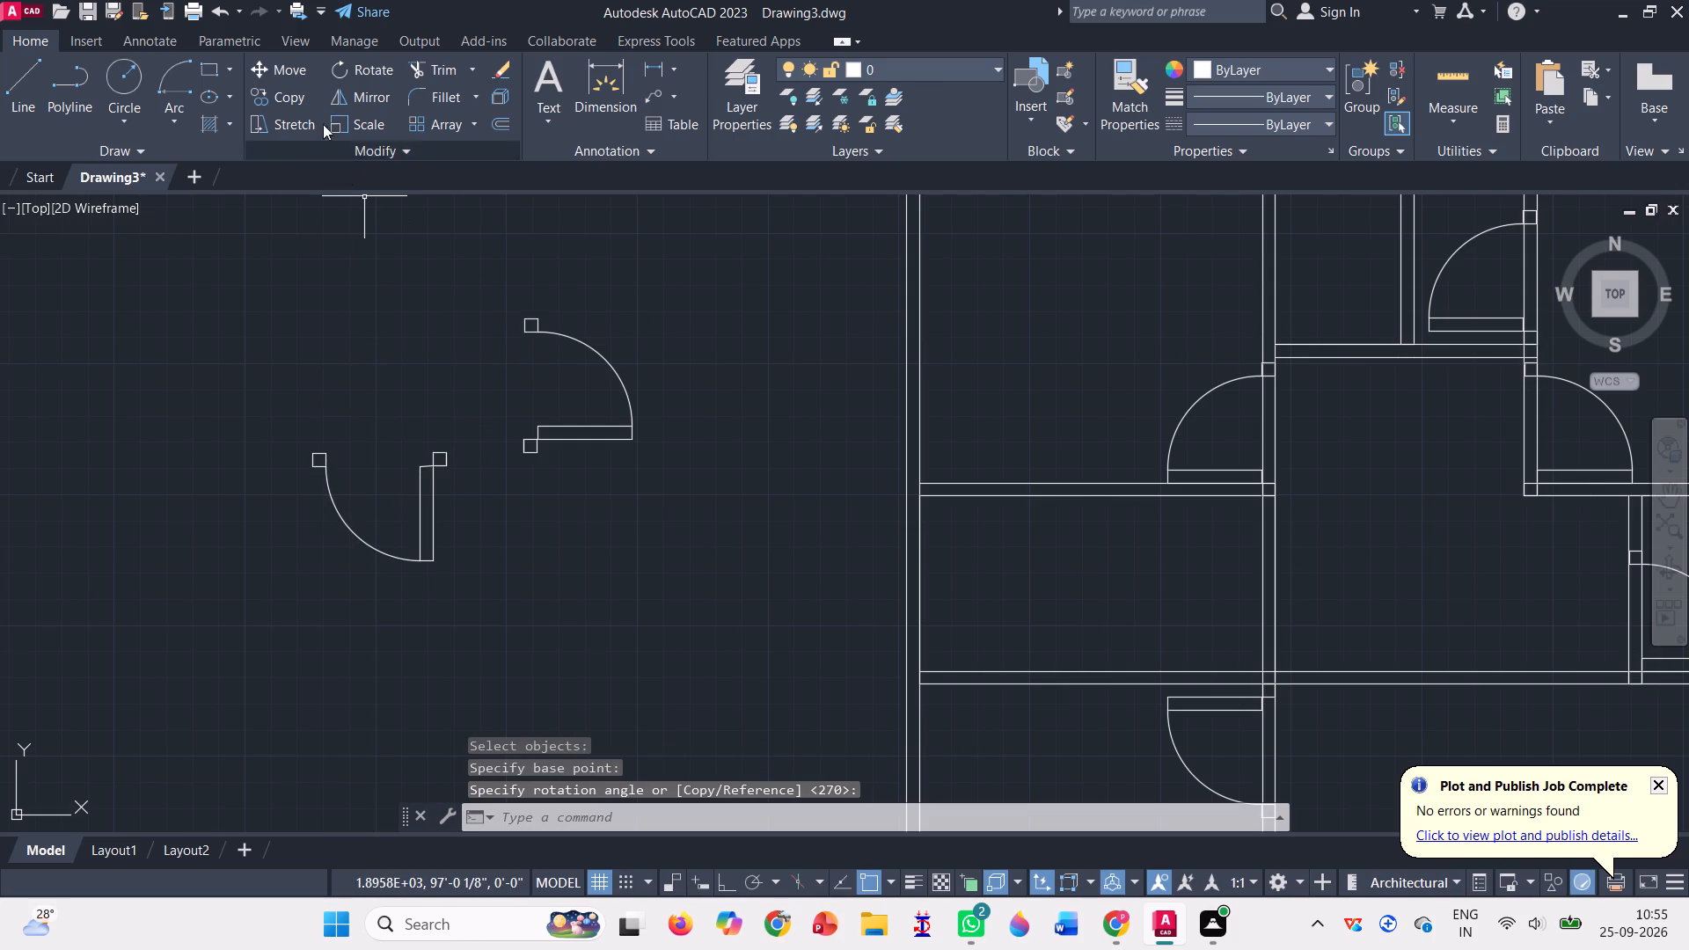
Copy the rotated south-swinging door by its east jamb's northeast corner into the small southeast room's north wall, at its east end.
{"action": "left_click", "coordinate": [292, 96]}
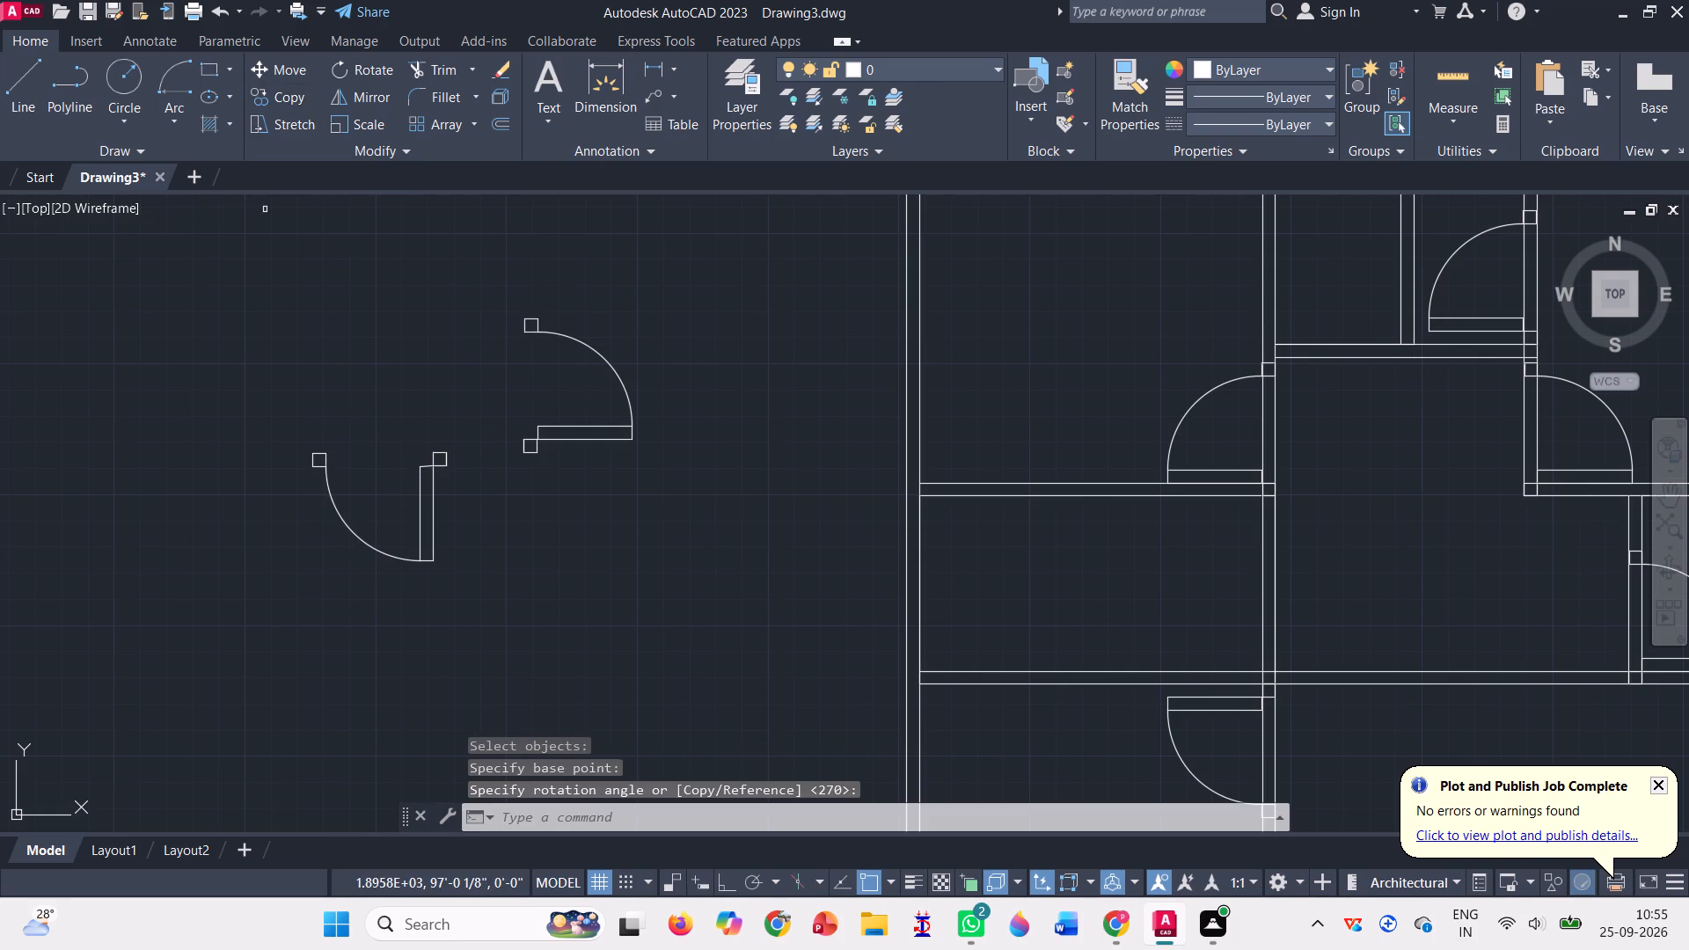
{"action": "left_click_drag", "start_coordinate": [264, 469], "coordinate": [355, 413]}
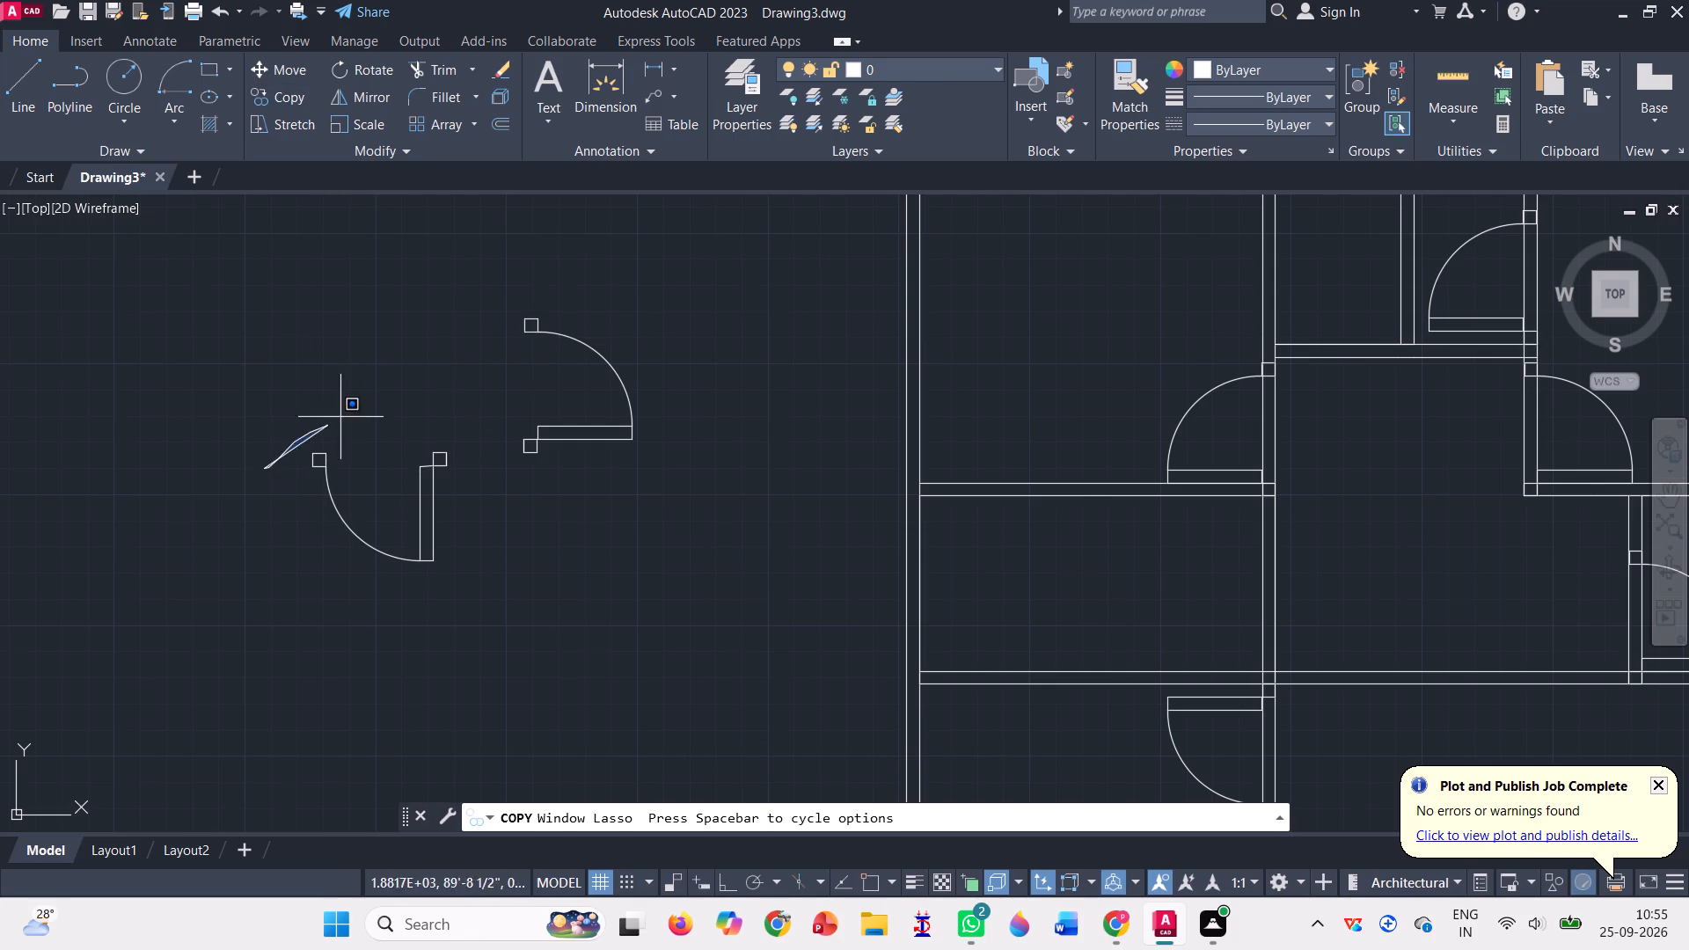
{"action": "left_click_drag", "start_coordinate": [355, 413], "coordinate": [398, 641]}
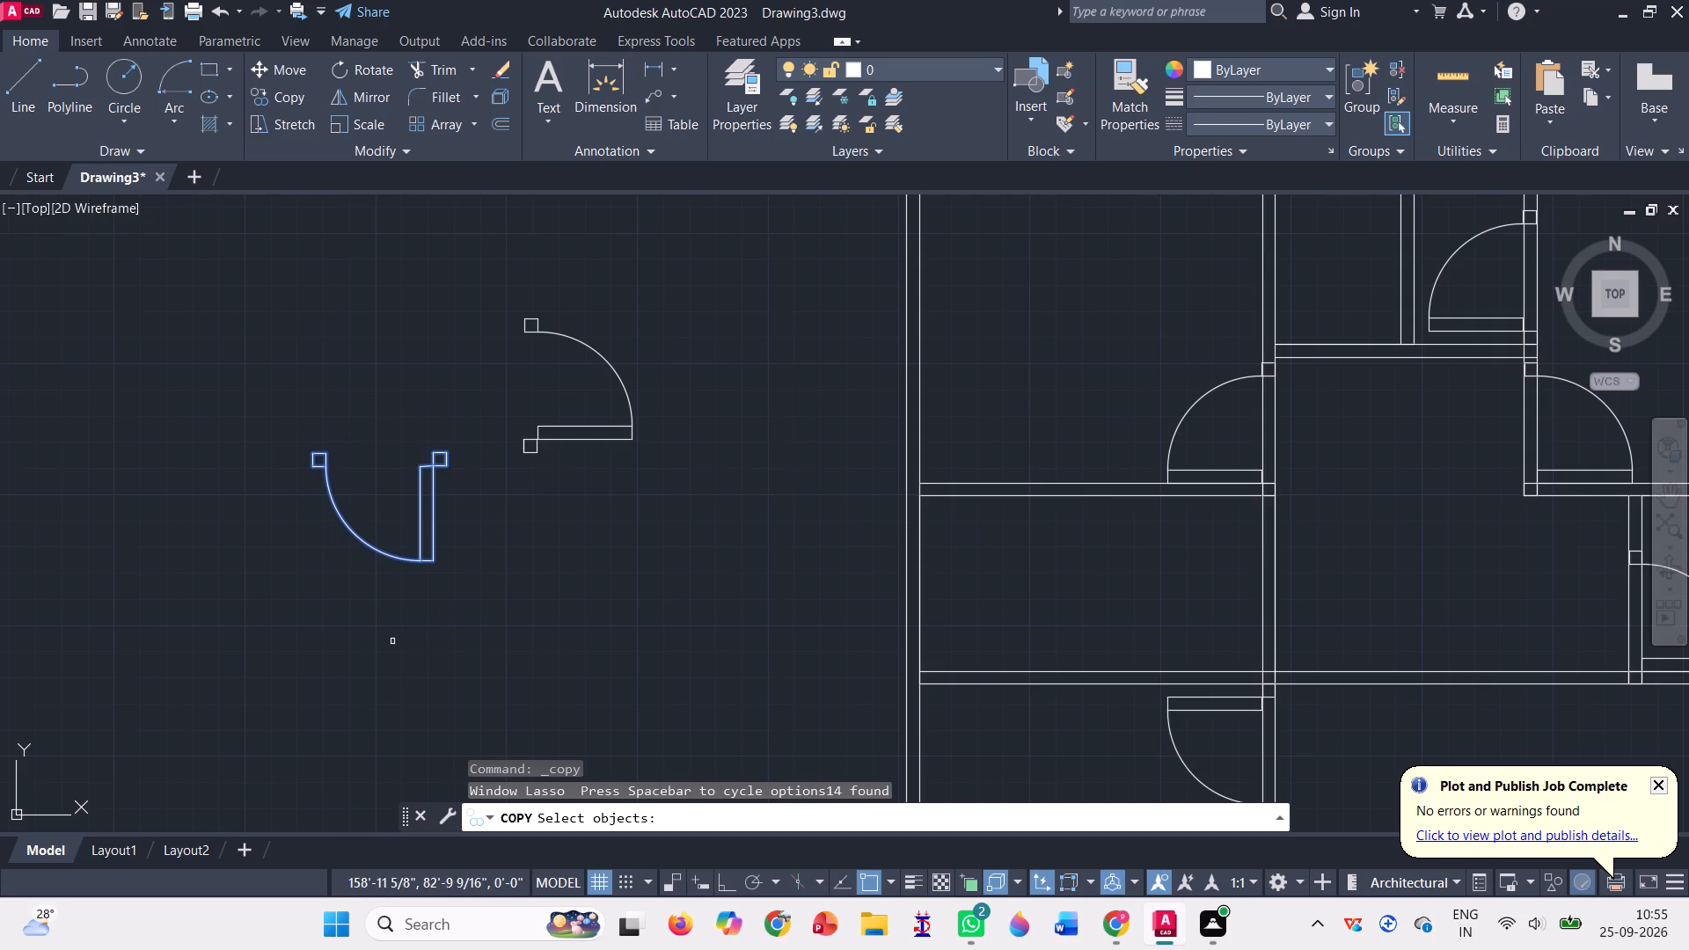
{"action": "key", "text": "Return"}
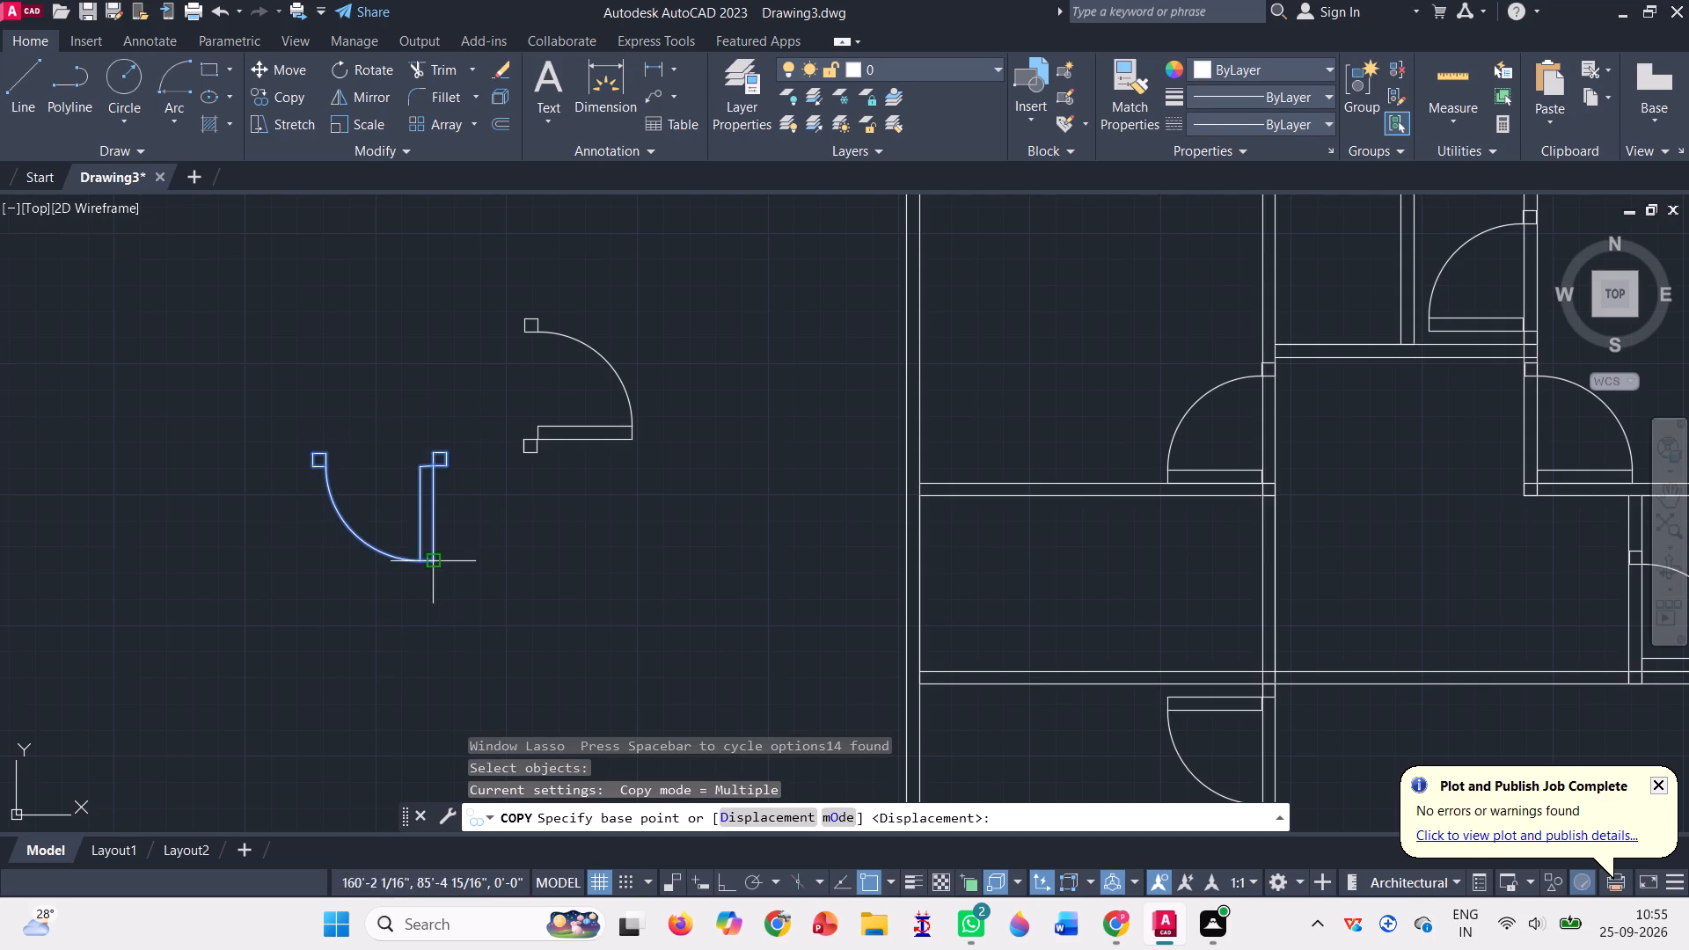
{"action": "left_click", "coordinate": [451, 450]}
{"action": "scroll", "coordinate": [451, 450], "scroll_direction": "down", "scroll_amount": 2}
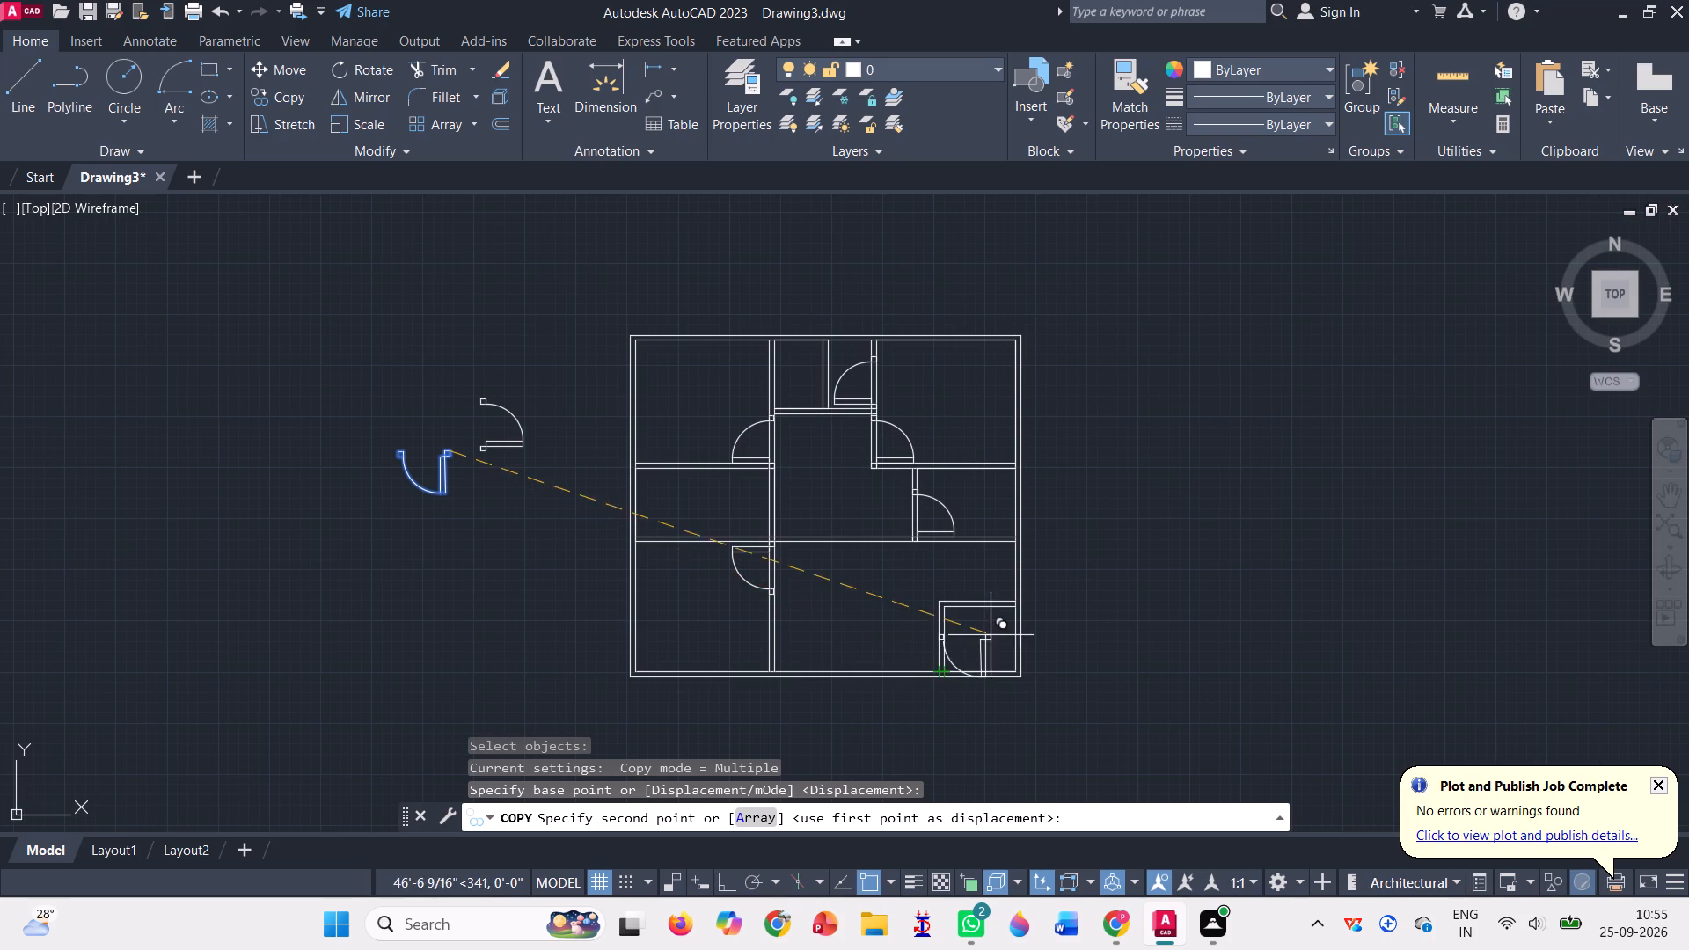
{"action": "scroll", "coordinate": [1011, 608], "scroll_direction": "up", "scroll_amount": 3}
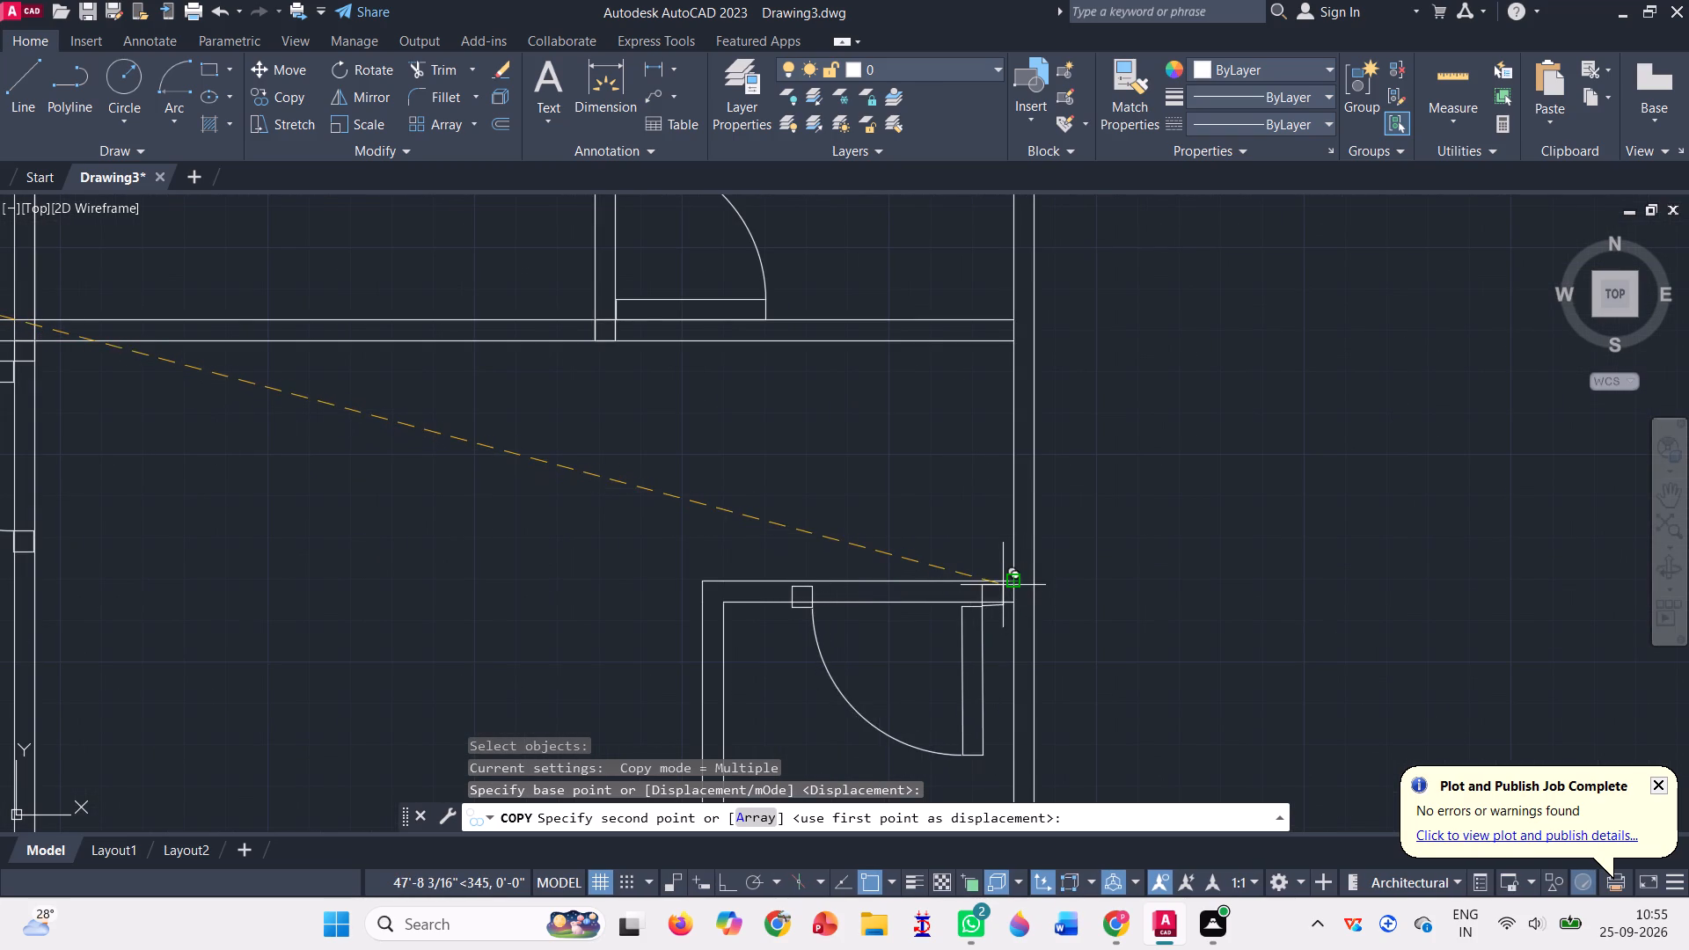
{"action": "left_click", "coordinate": [1011, 581]}
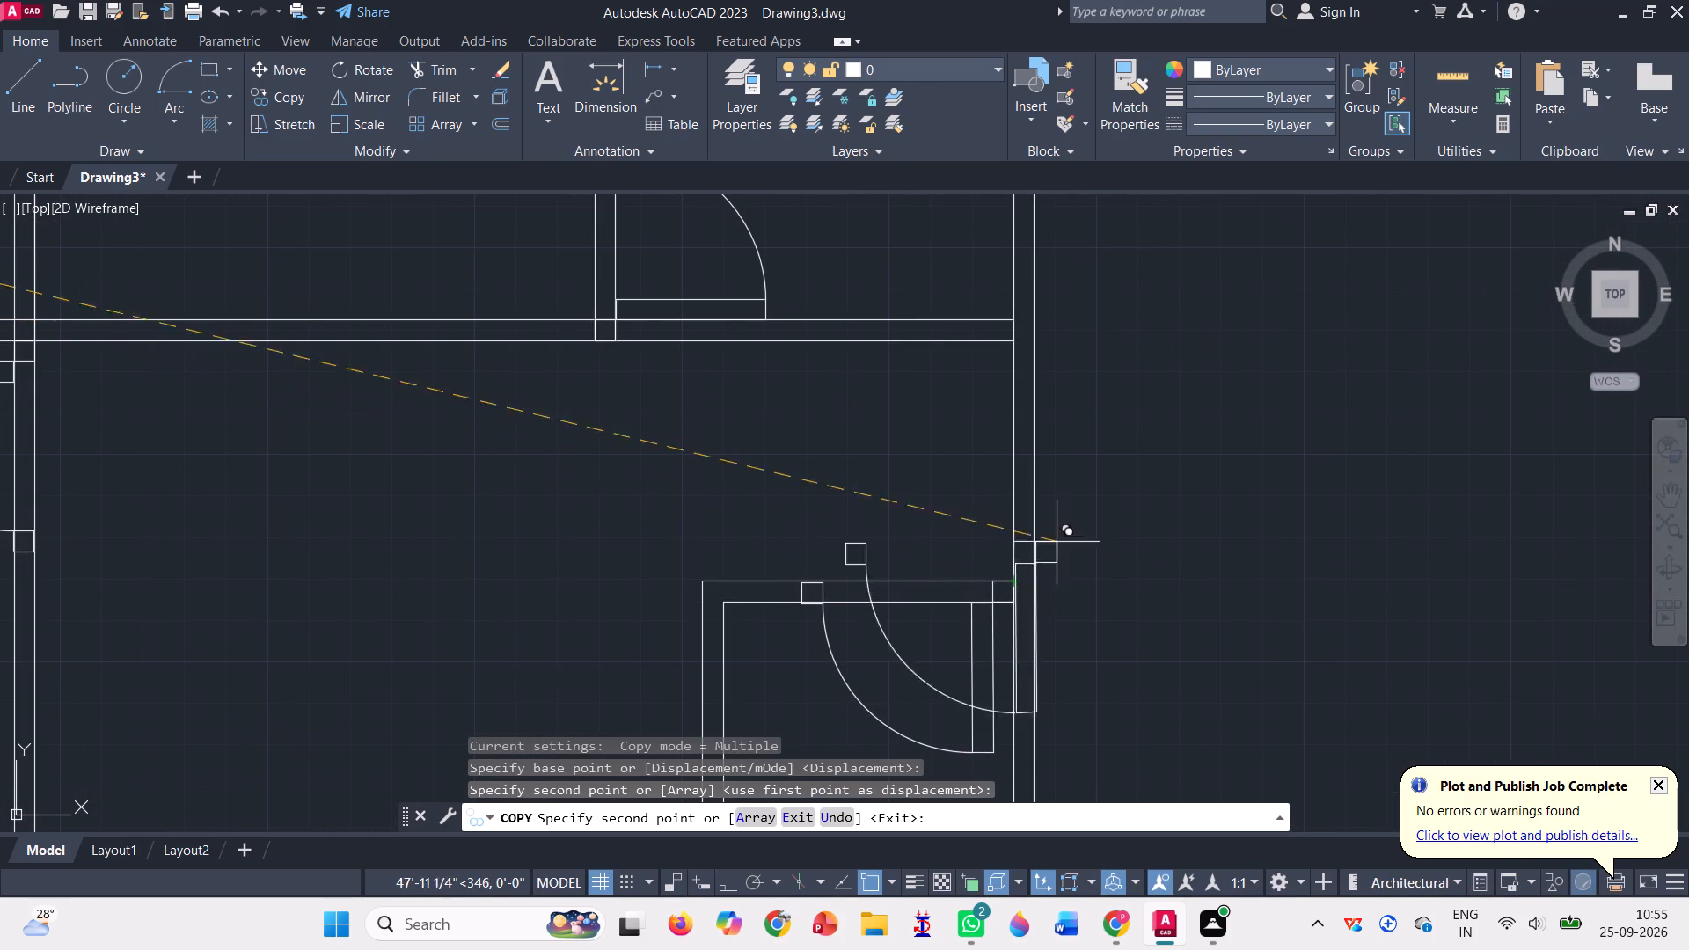
{"action": "scroll", "coordinate": [1147, 501], "scroll_direction": "down", "scroll_amount": 4}
{"action": "scroll", "coordinate": [1157, 441], "scroll_direction": "up", "scroll_amount": 1}
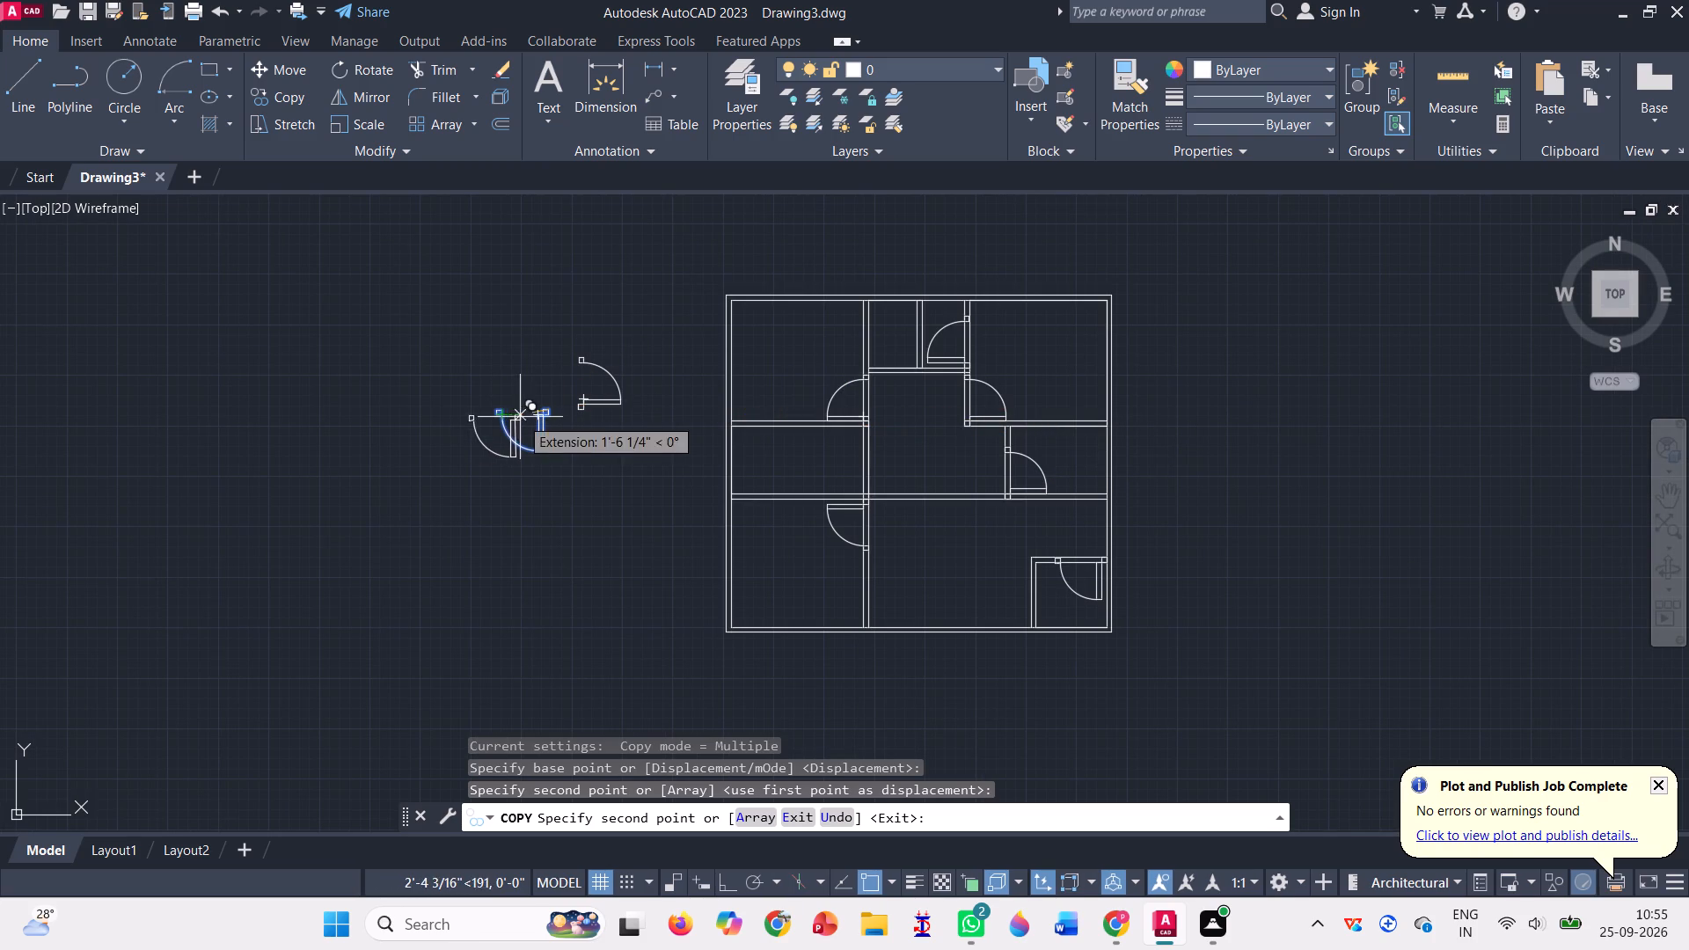
{"action": "key", "text": "Escape"}
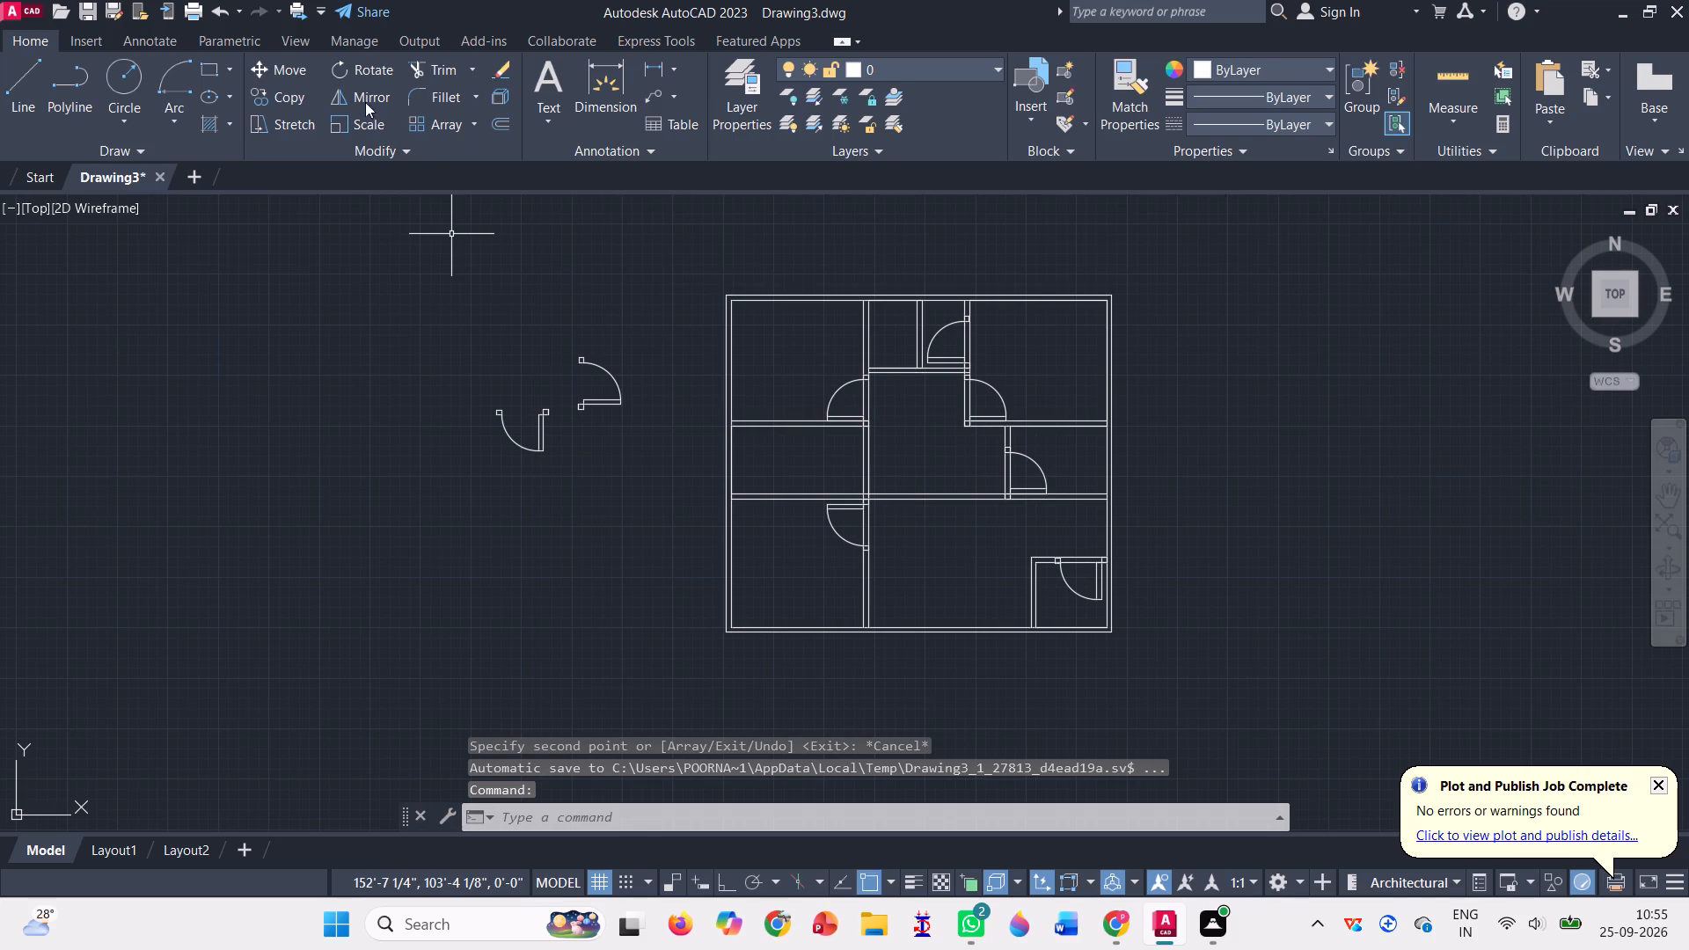
Rotate the east-swinging door outside the plan about 87° counterclockwise about its north jamb's northwest corner.
{"action": "left_click", "coordinate": [338, 71]}
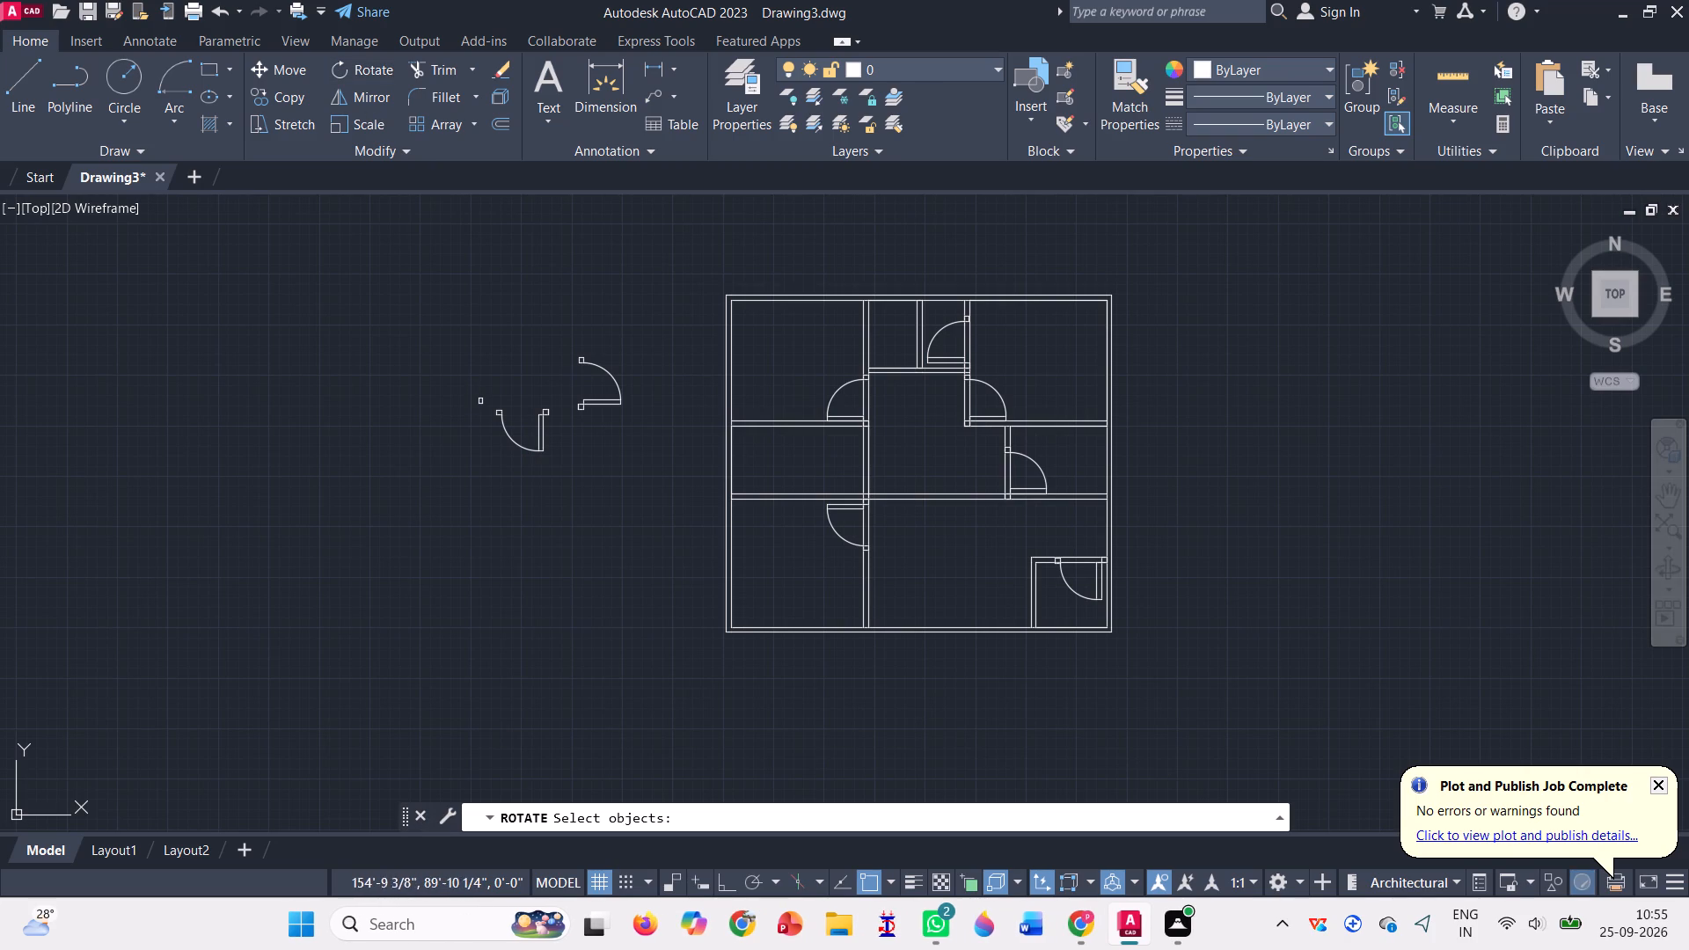
{"action": "left_click_drag", "start_coordinate": [572, 414], "coordinate": [596, 318]}
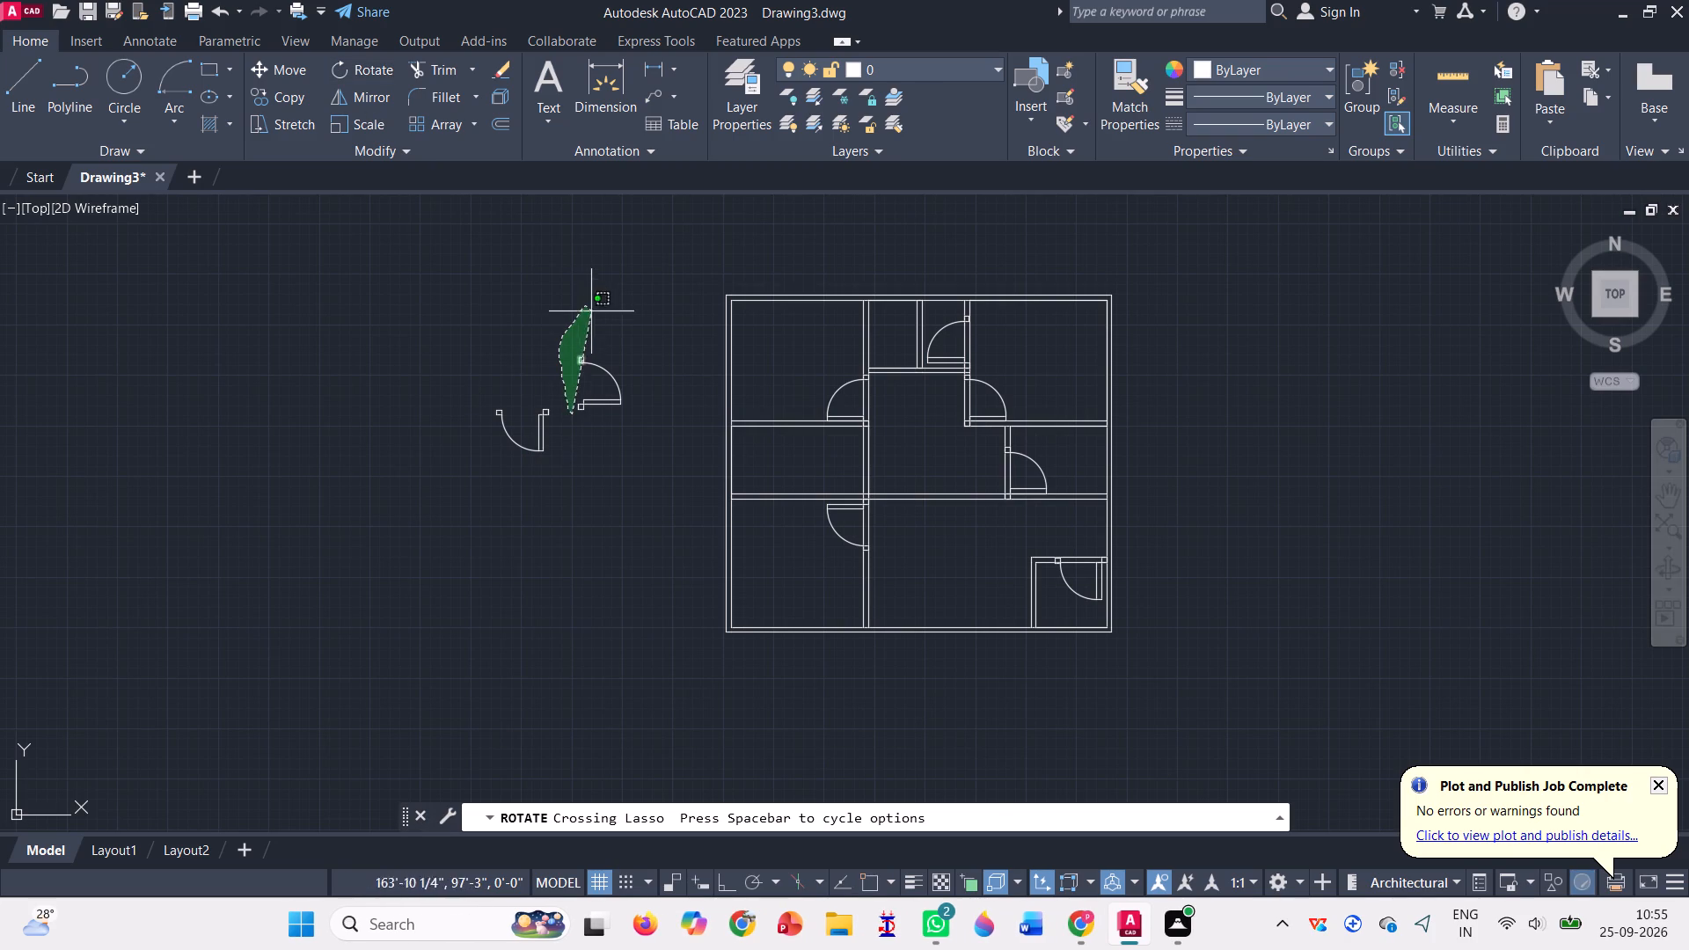
{"action": "left_click_drag", "start_coordinate": [596, 318], "coordinate": [640, 434]}
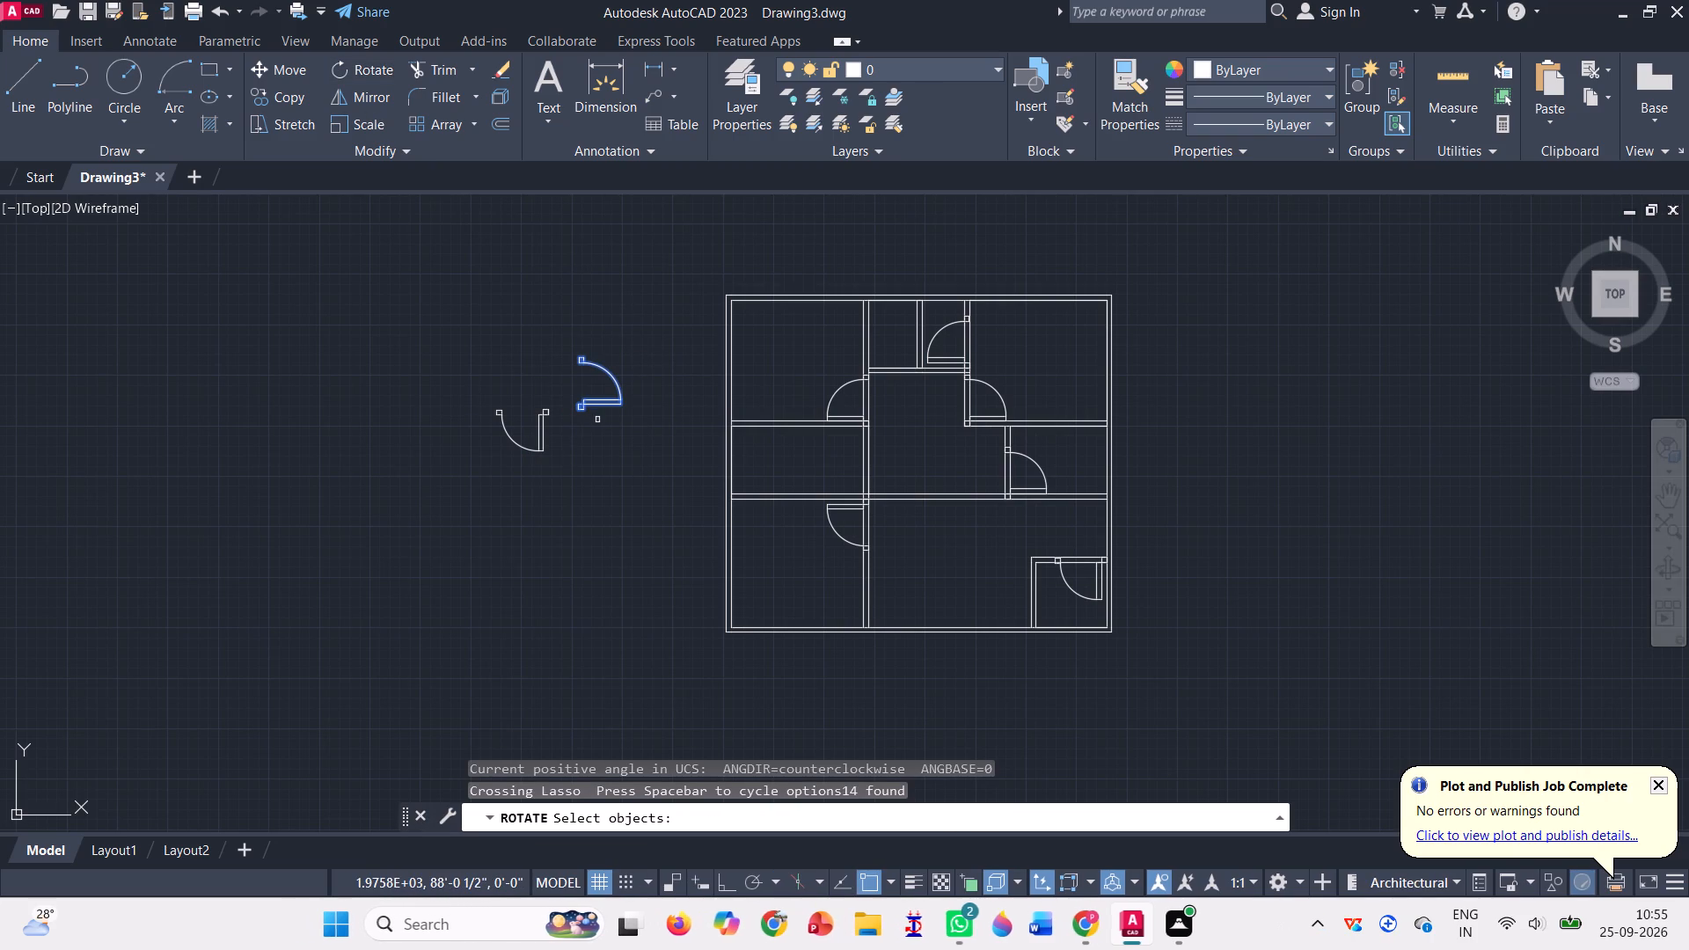
{"action": "key", "text": "Return"}
{"action": "scroll", "coordinate": [599, 391], "scroll_direction": "up", "scroll_amount": 3}
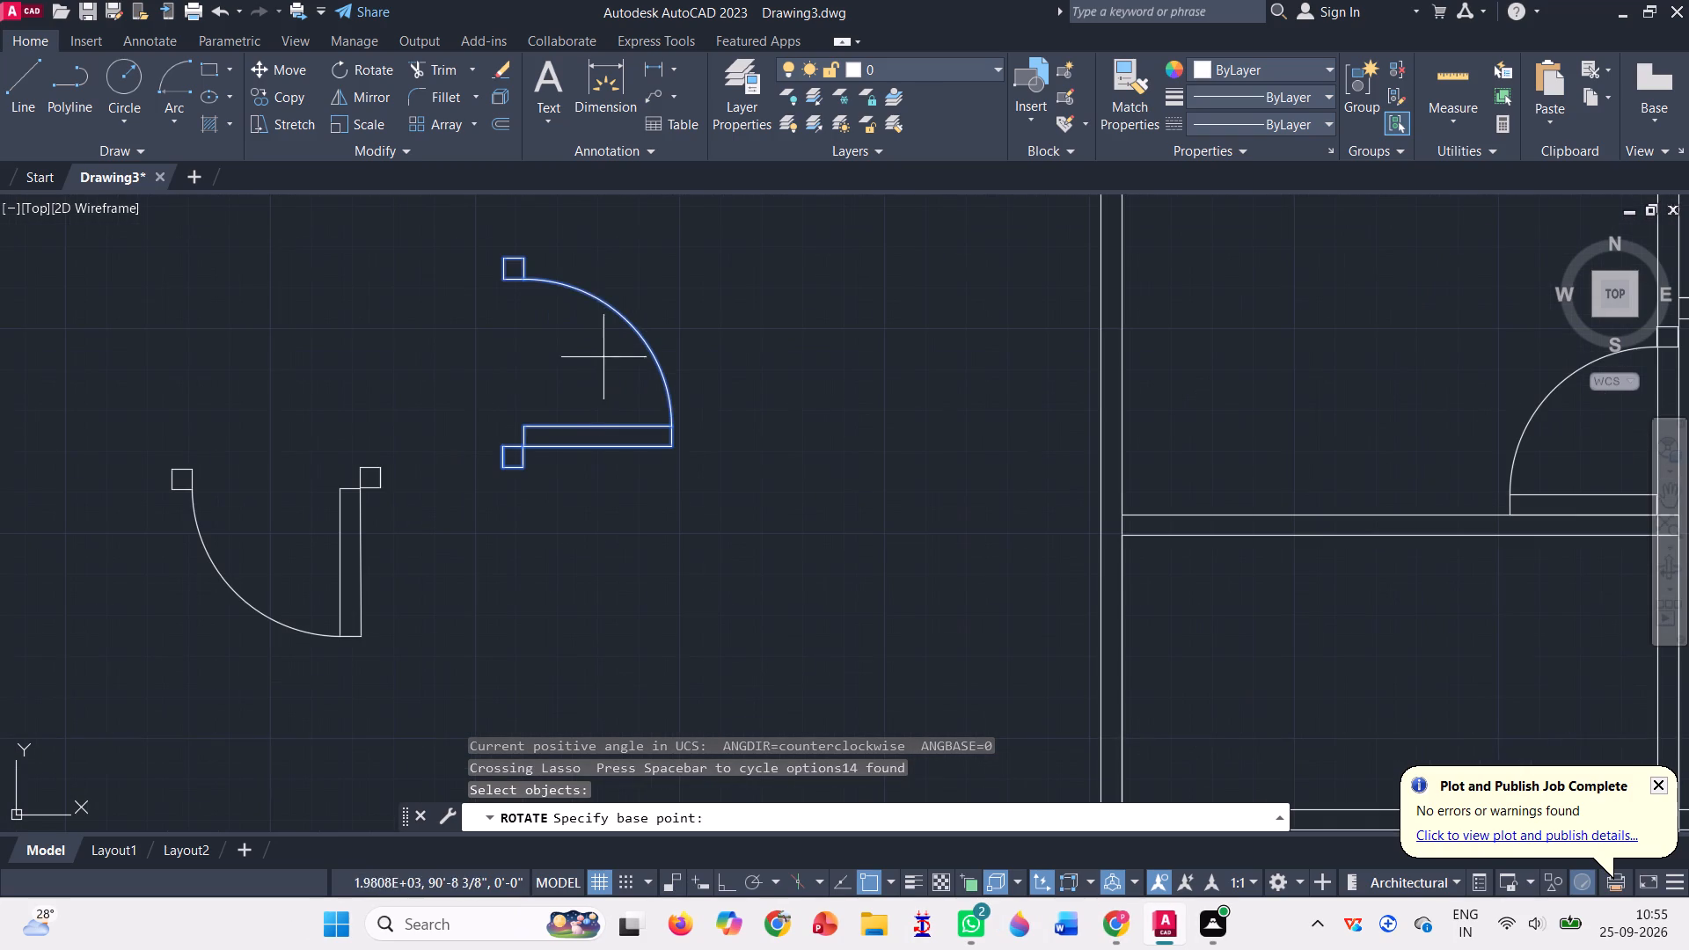
{"action": "left_click", "coordinate": [507, 257]}
{"action": "scroll", "coordinate": [507, 257], "scroll_direction": "down", "scroll_amount": 2}
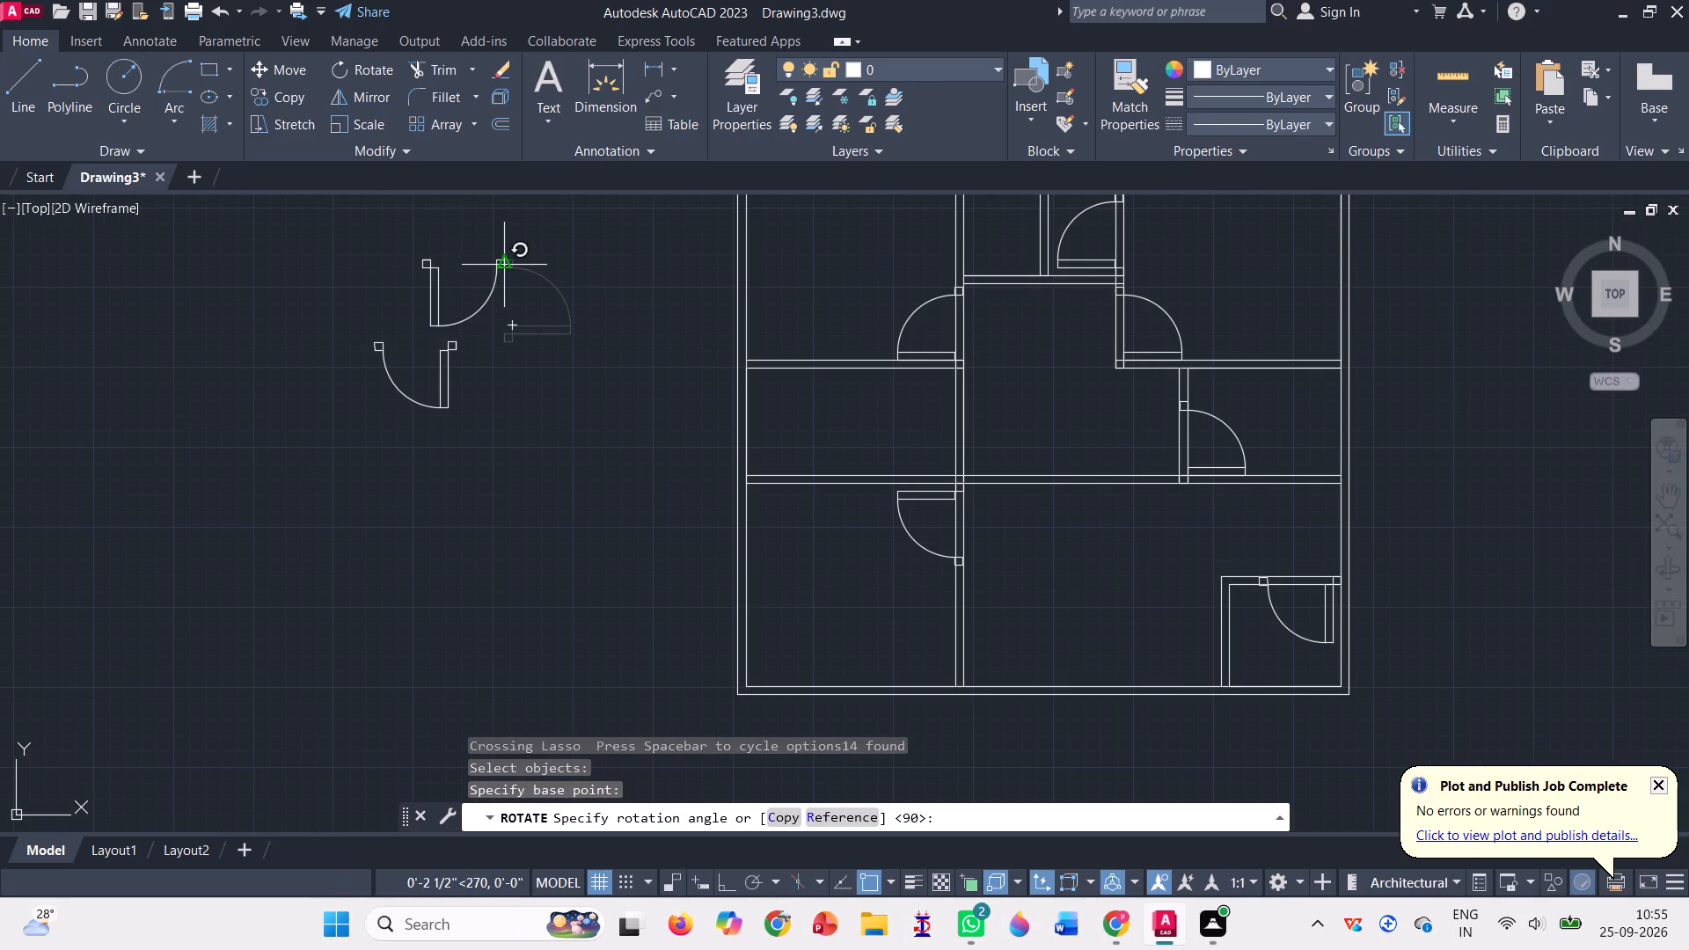
{"action": "scroll", "coordinate": [522, 356], "scroll_direction": "down", "scroll_amount": 1}
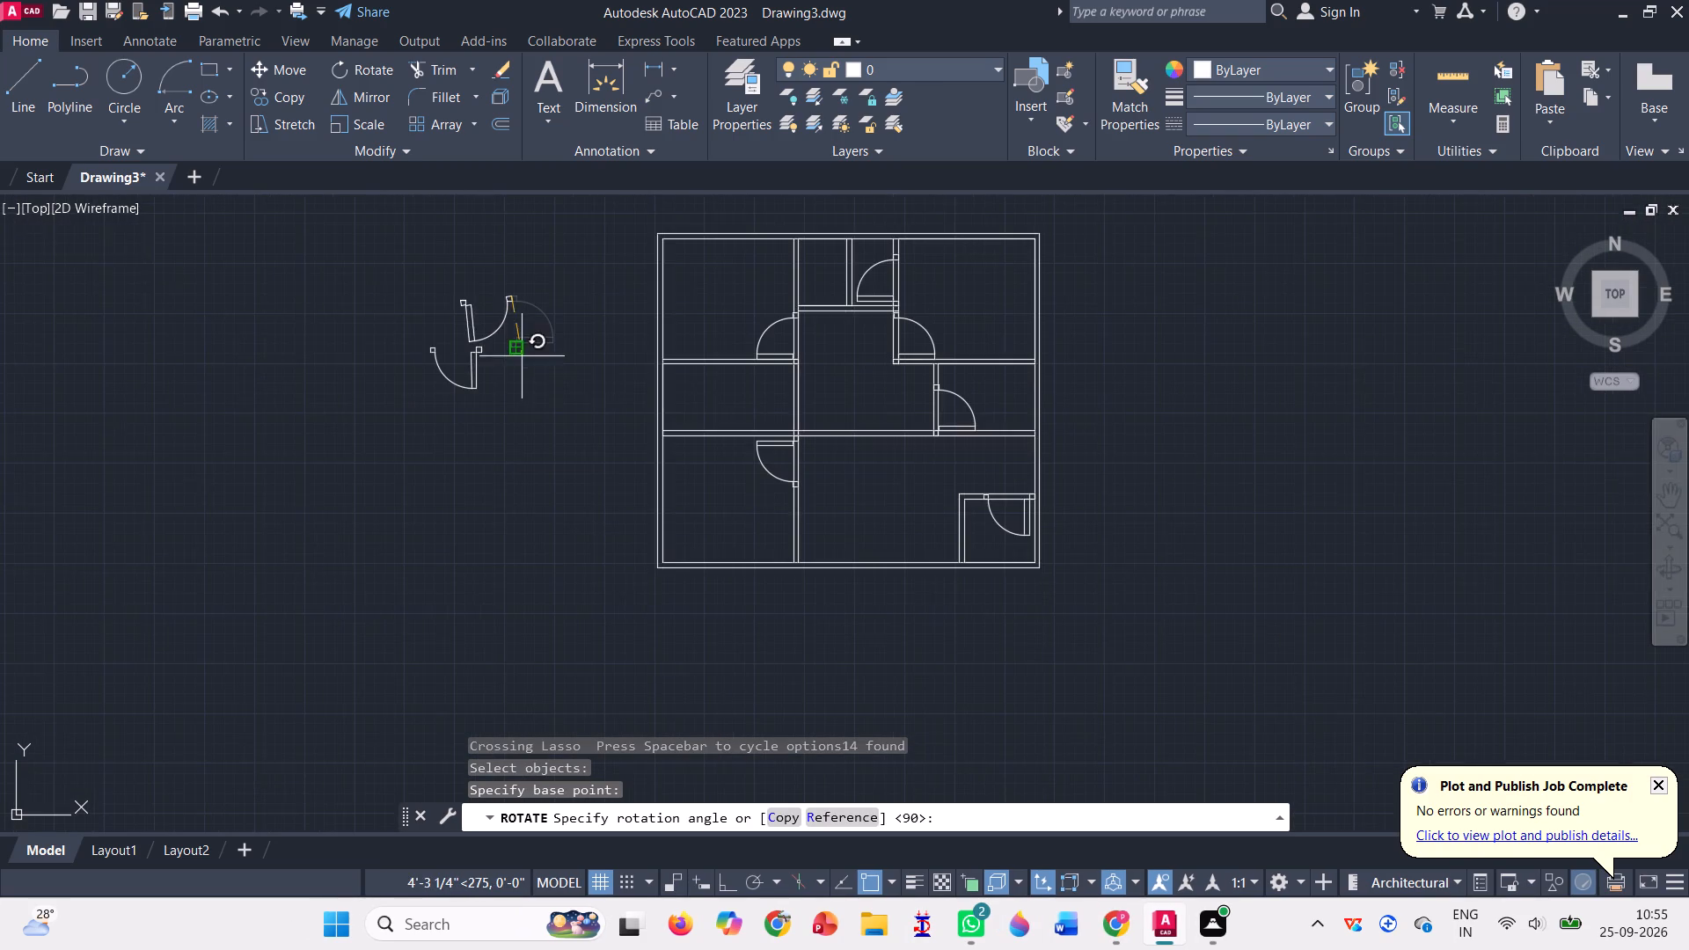
{"action": "scroll", "coordinate": [524, 362], "scroll_direction": "down", "scroll_amount": 1}
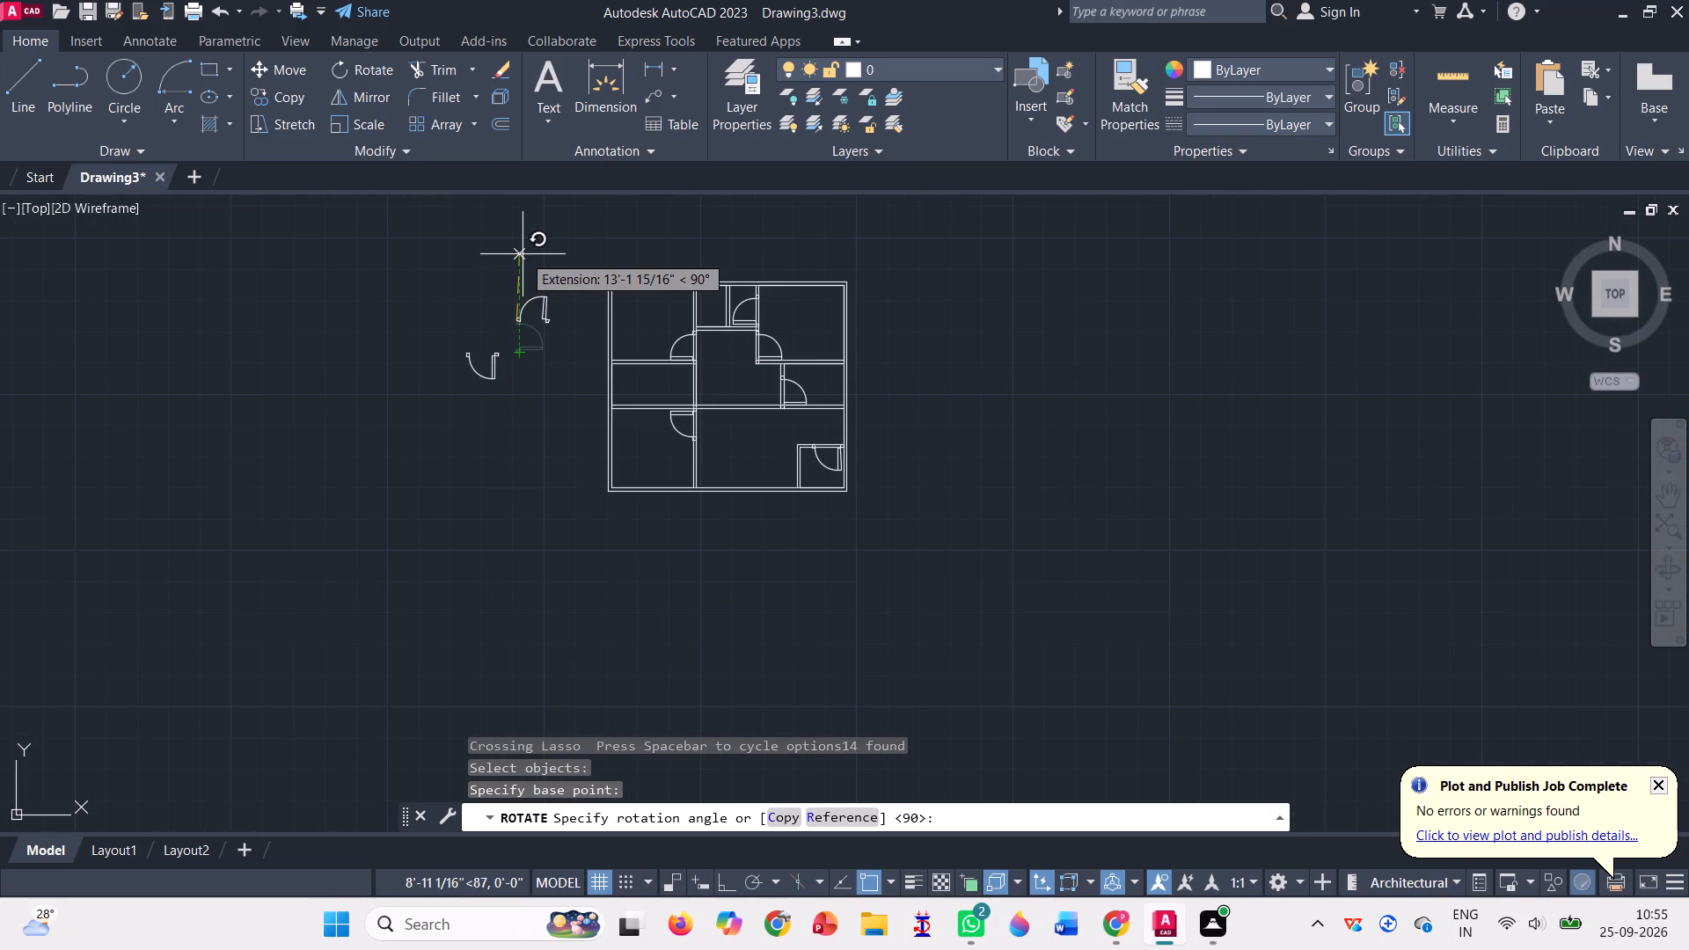
{"action": "left_click", "coordinate": [523, 254]}
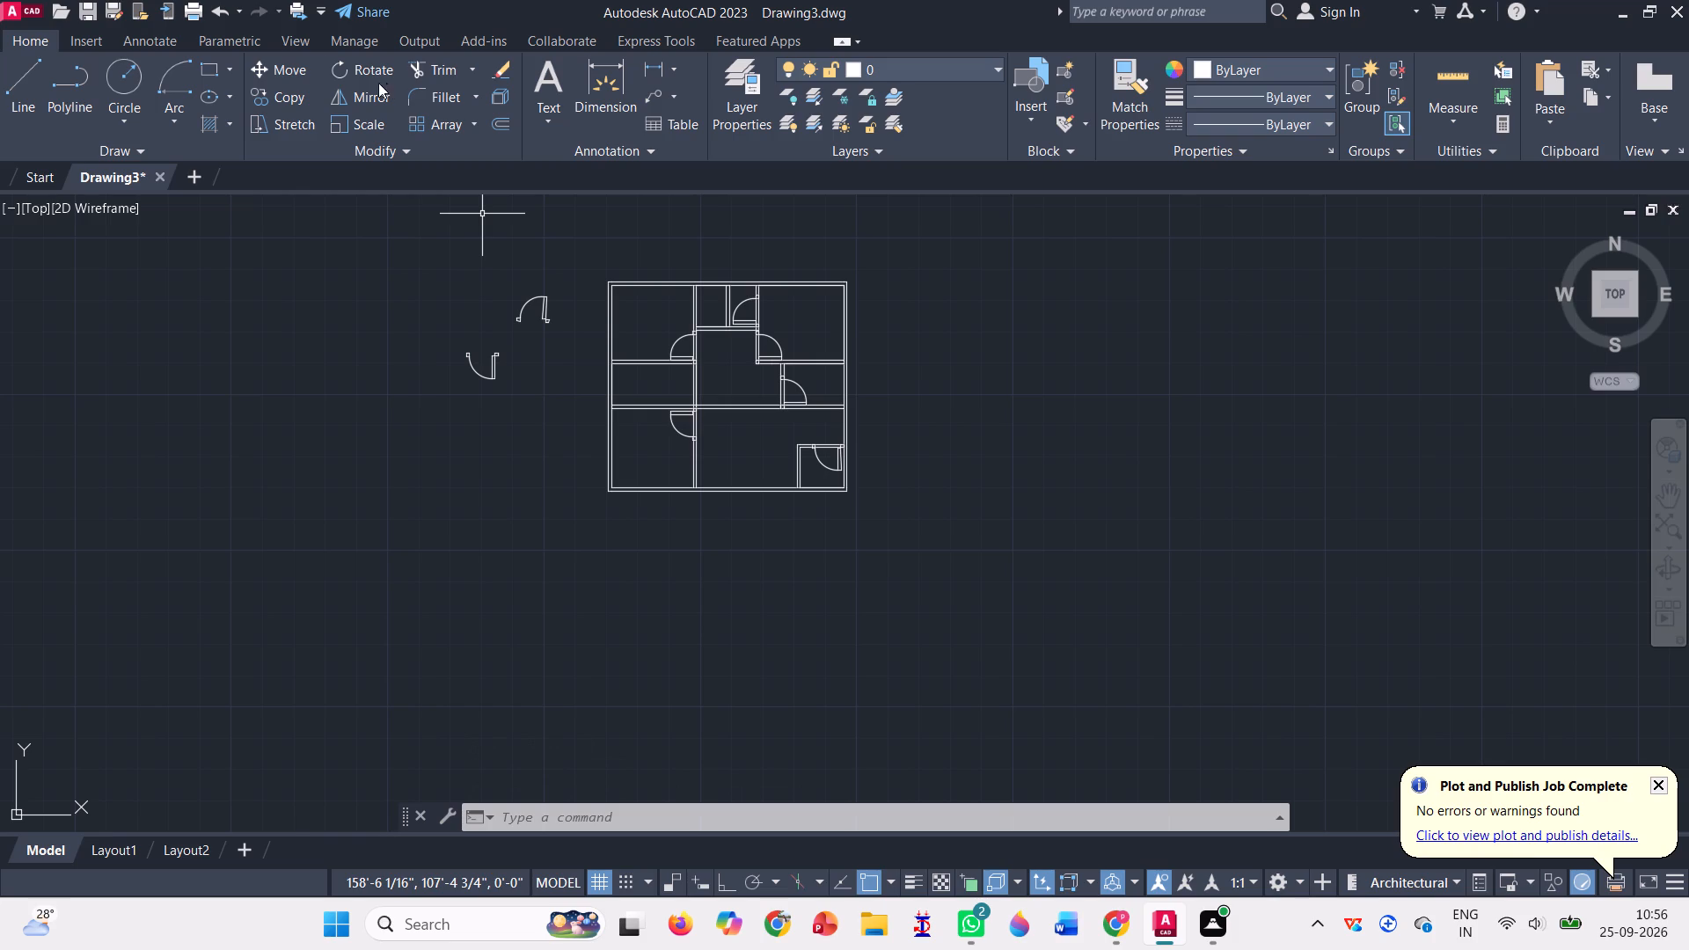
Mirror the north door outside the plan about a near-vertical line through its west jamb's southwest corner, keeping the source.
{"action": "left_click", "coordinate": [350, 93]}
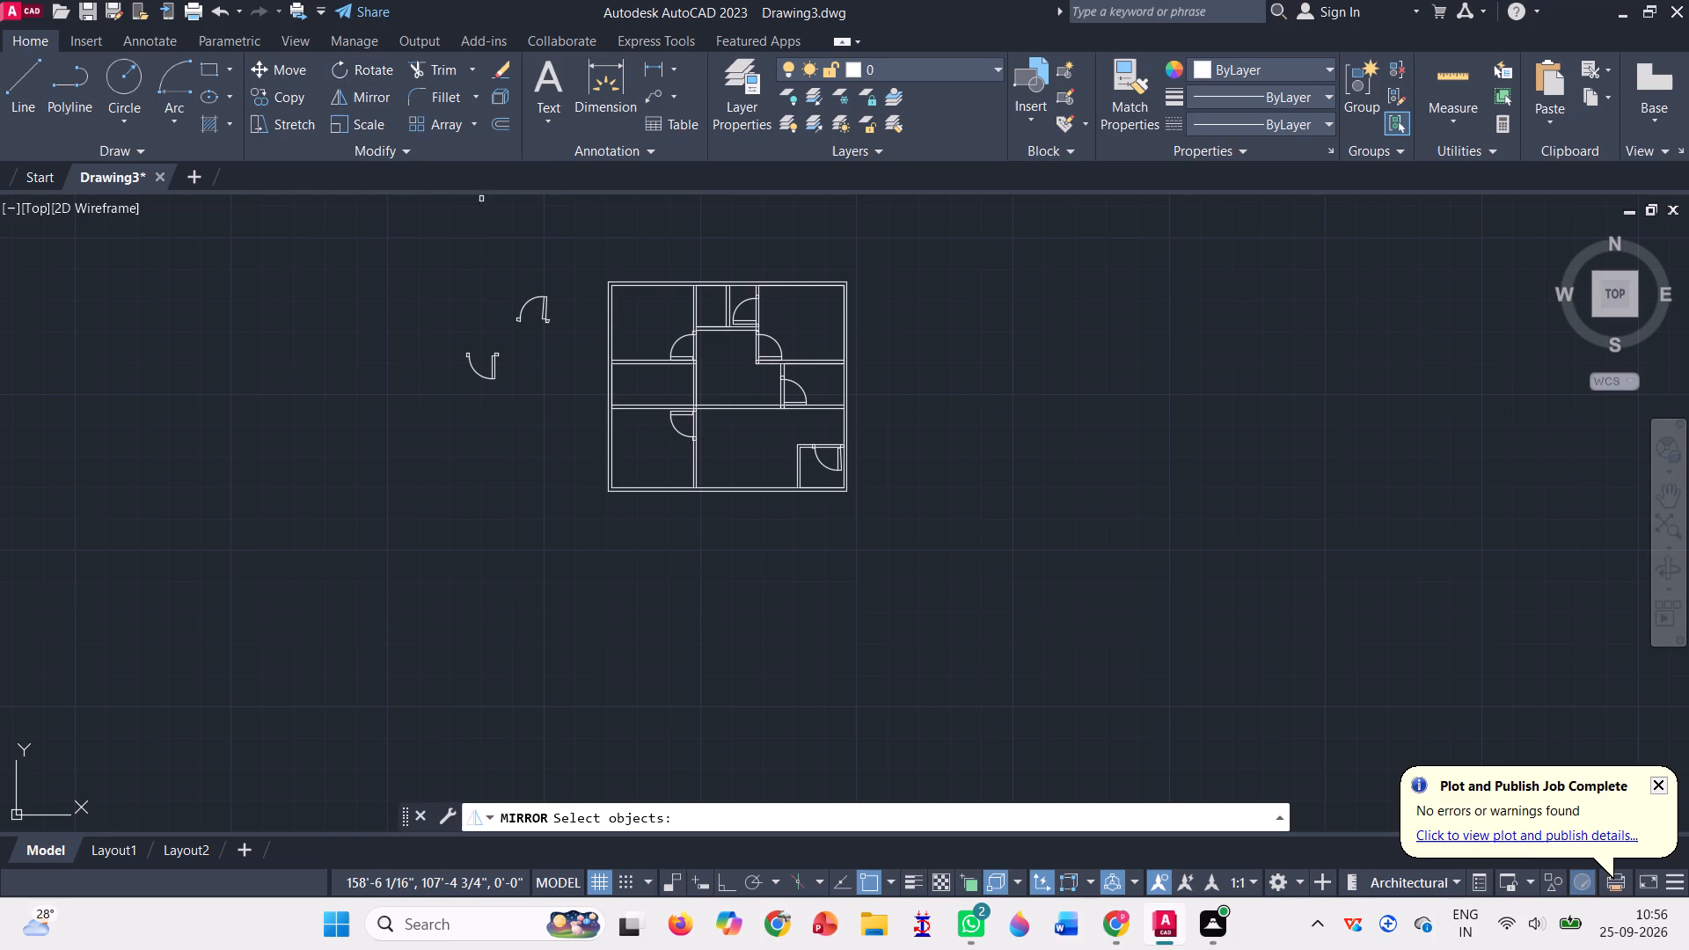
{"action": "scroll", "coordinate": [516, 255], "scroll_direction": "up", "scroll_amount": 1}
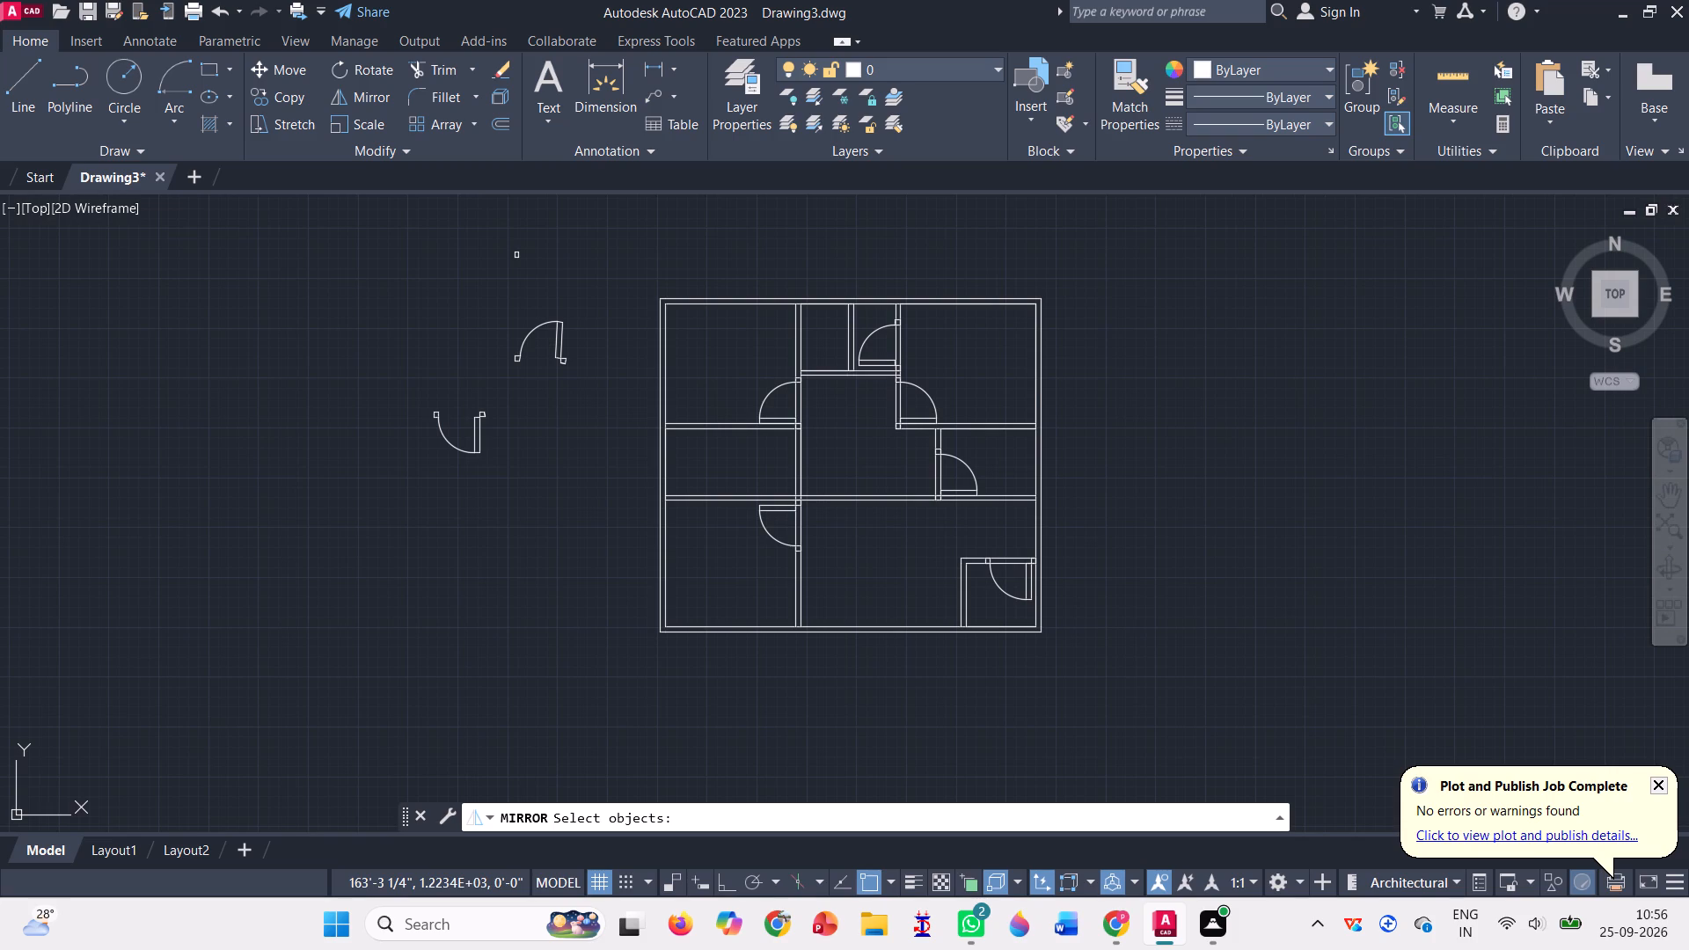
{"action": "scroll", "coordinate": [503, 339], "scroll_direction": "up", "scroll_amount": 1}
{"action": "left_click_drag", "start_coordinate": [487, 328], "coordinate": [493, 325]}
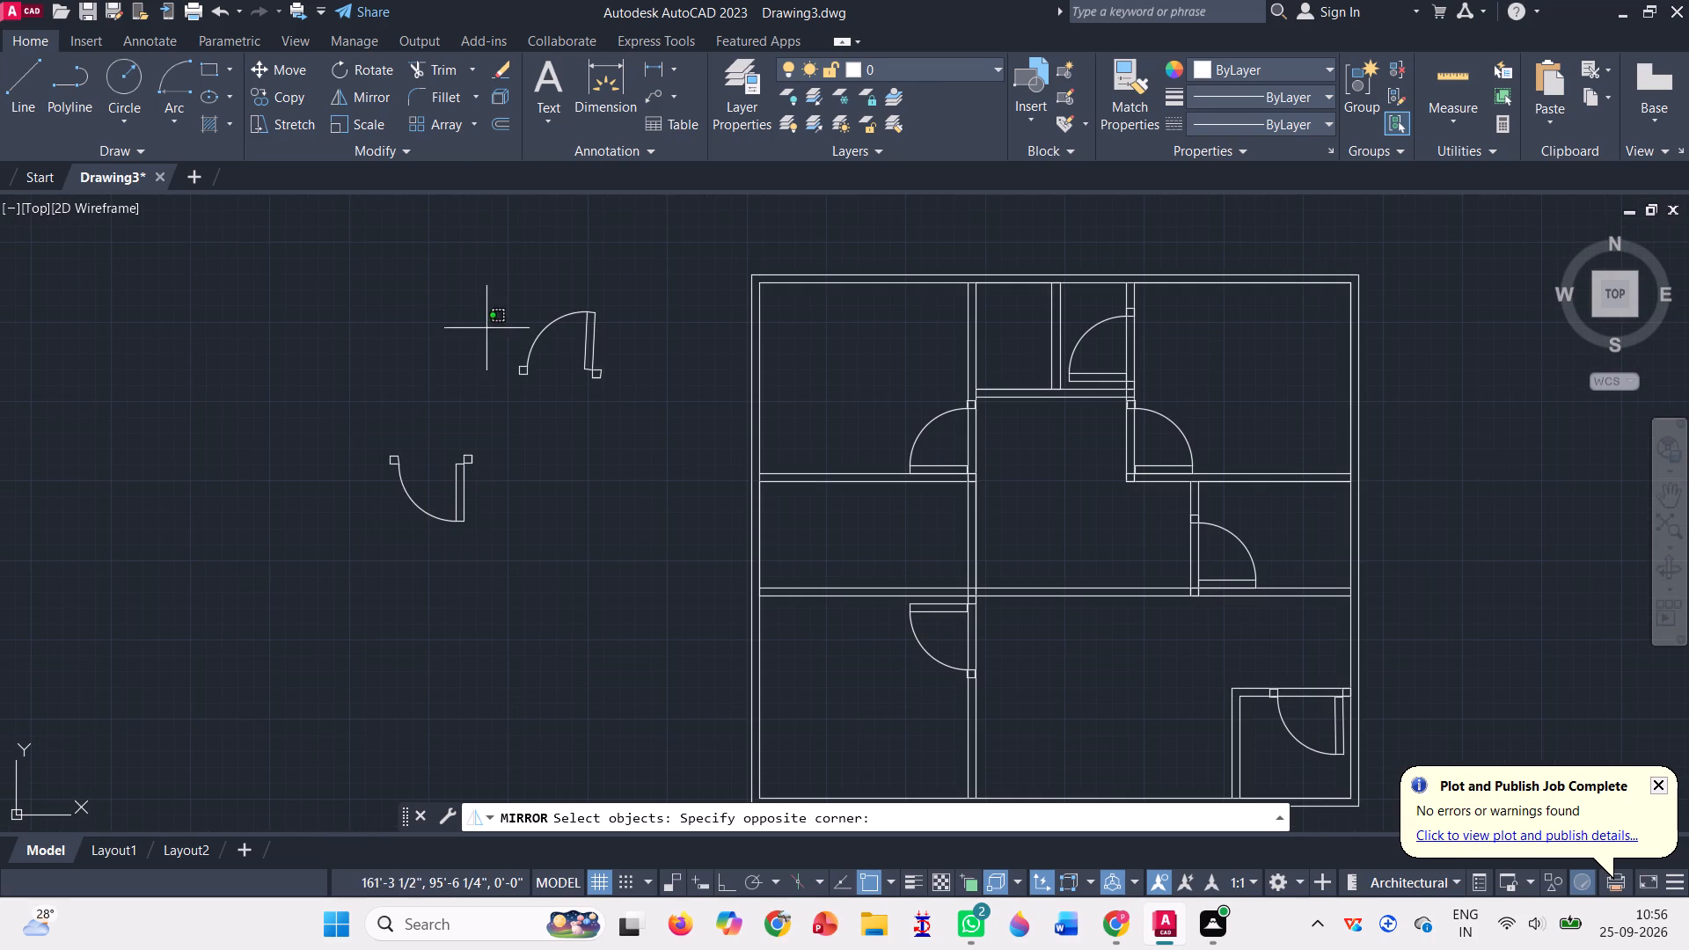
{"action": "left_click_drag", "start_coordinate": [493, 325], "coordinate": [528, 469]}
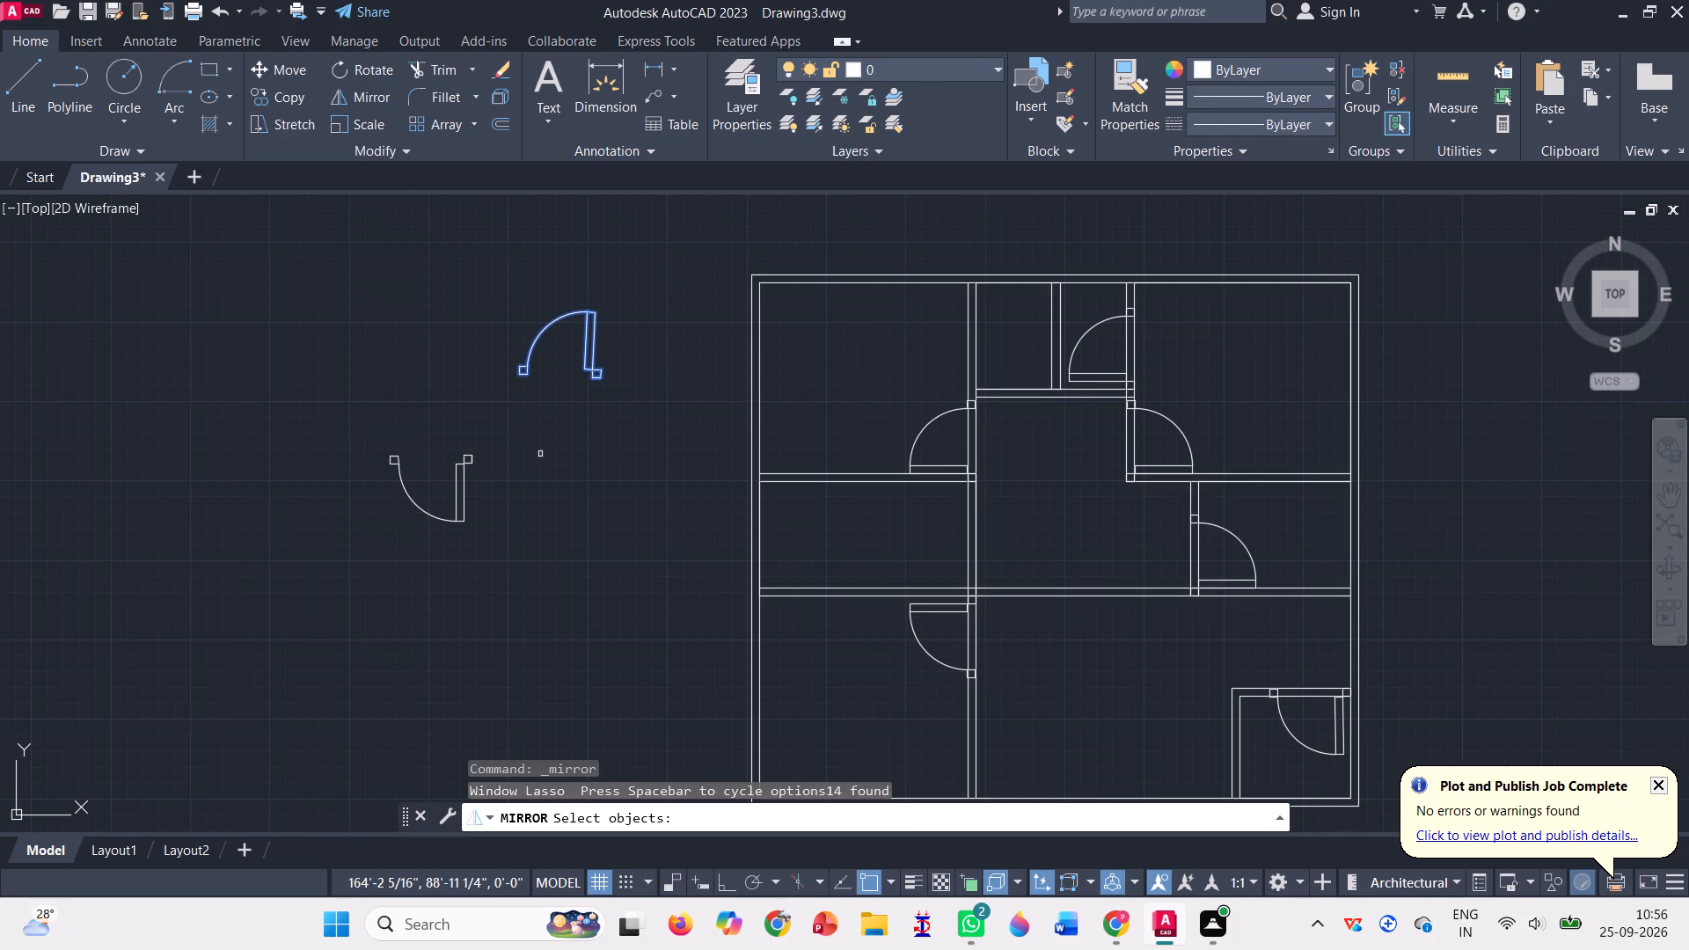
{"action": "key", "text": "Return"}
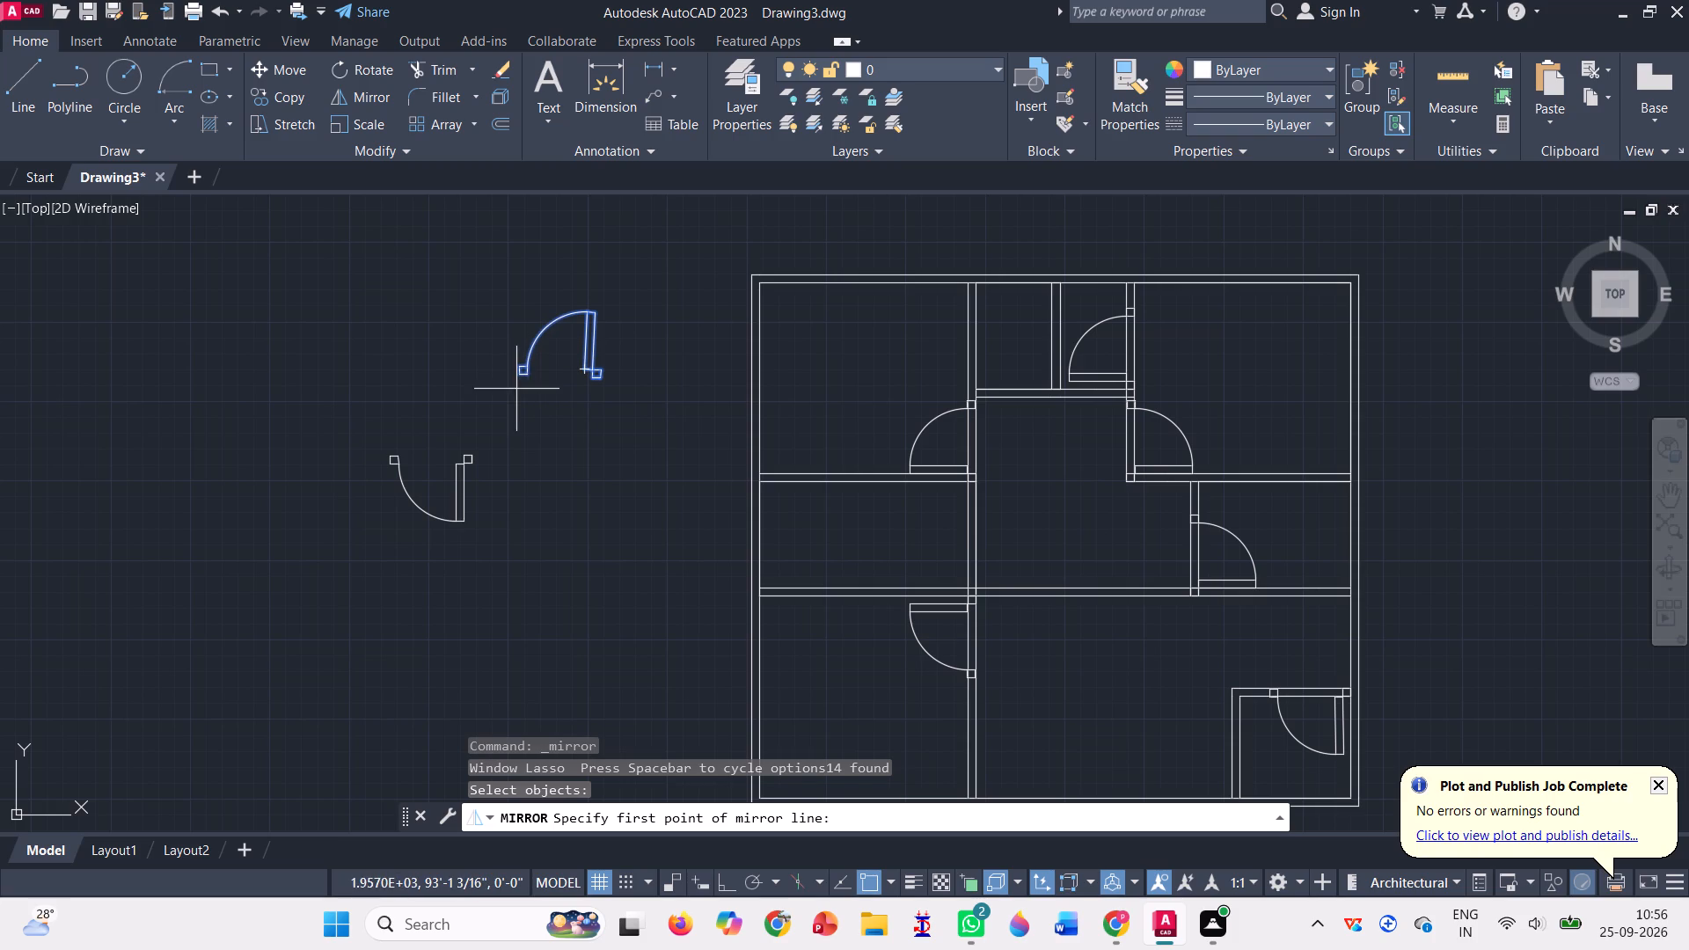
{"action": "left_click", "coordinate": [513, 374]}
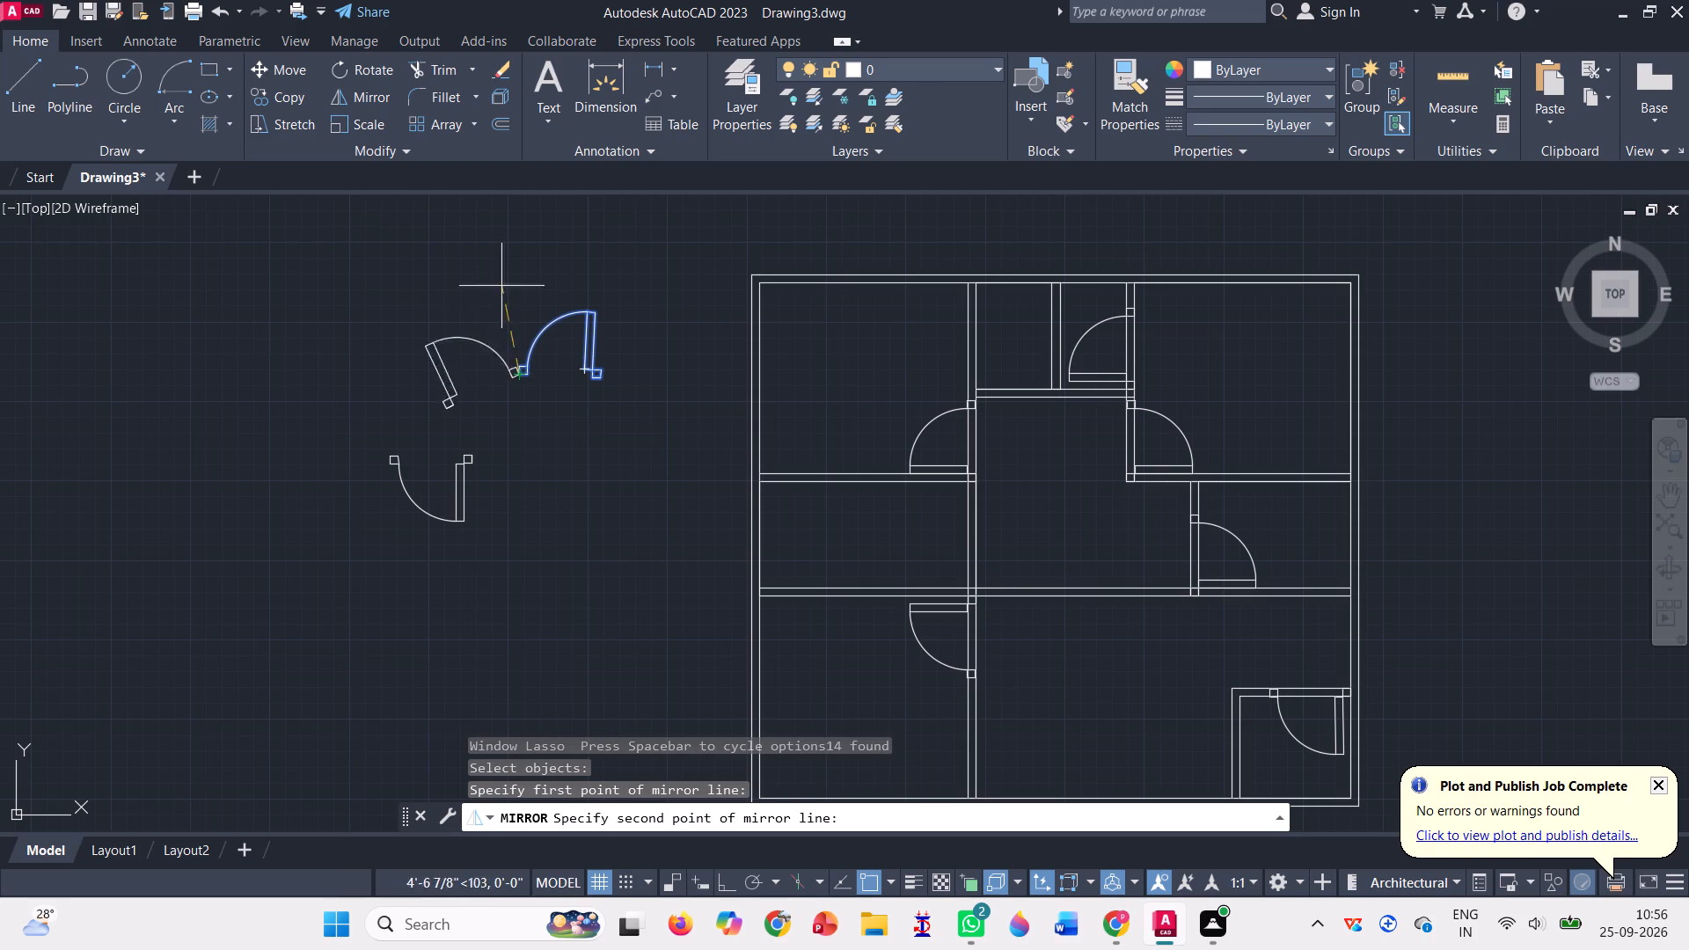
{"action": "left_click", "coordinate": [523, 222]}
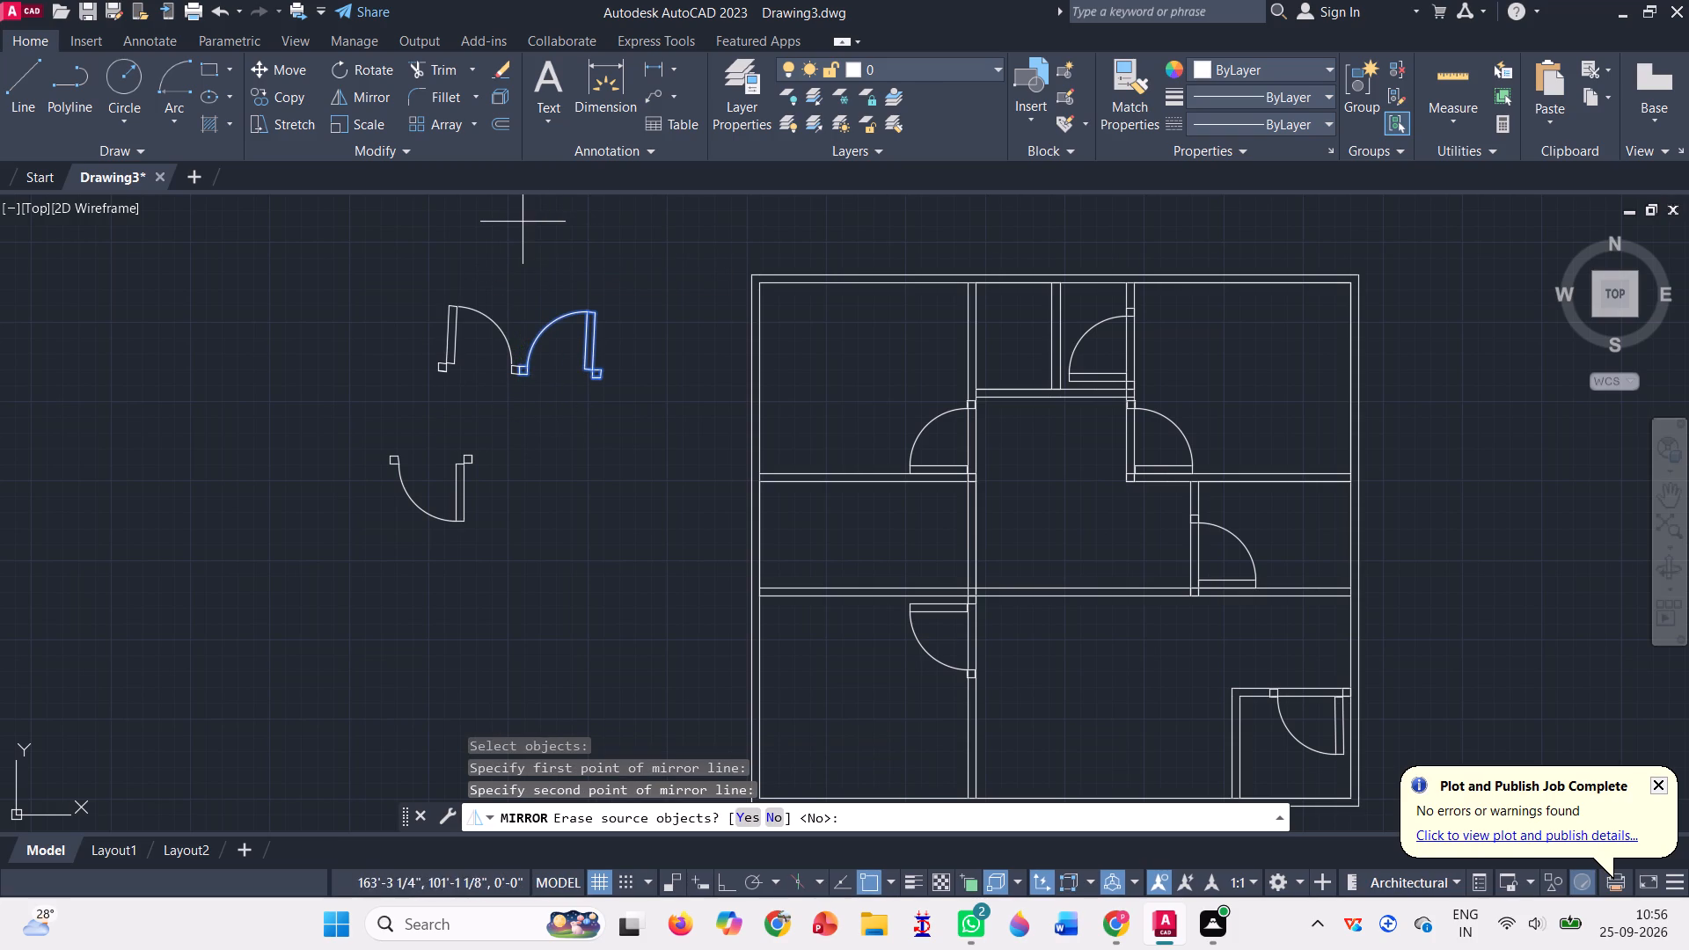
{"action": "key", "text": "Return"}
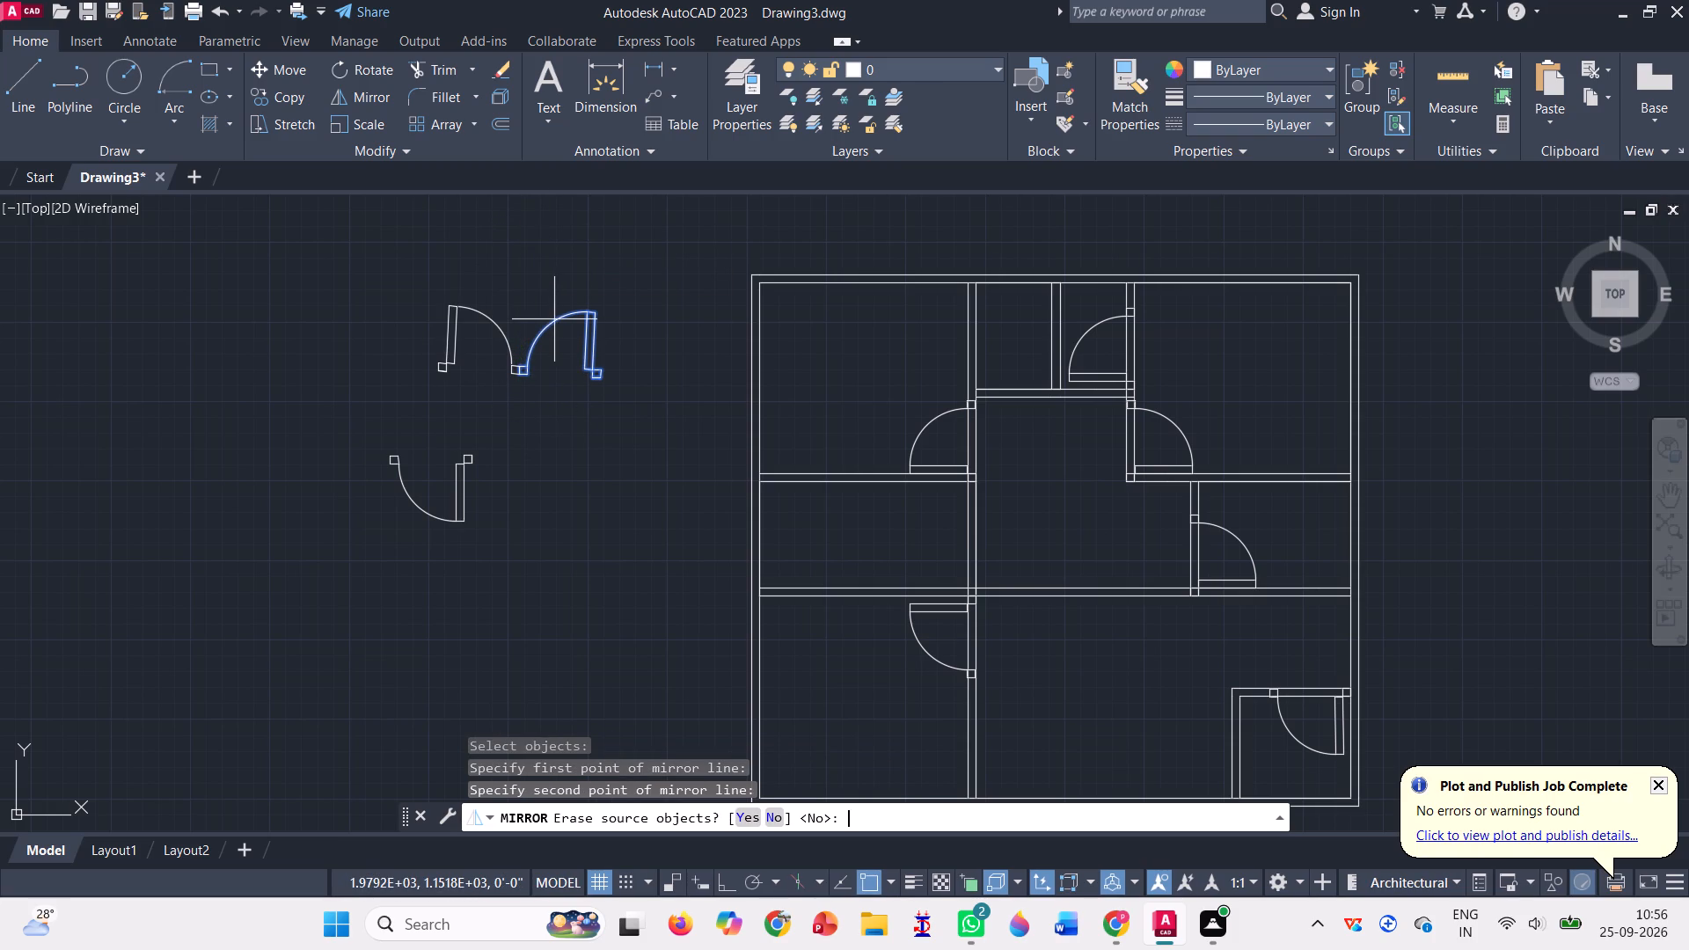
Trim away the original east door of the mirrored pair outside the plan, including its leaf, swing arc and both jambs.
{"action": "left_click", "coordinate": [409, 65]}
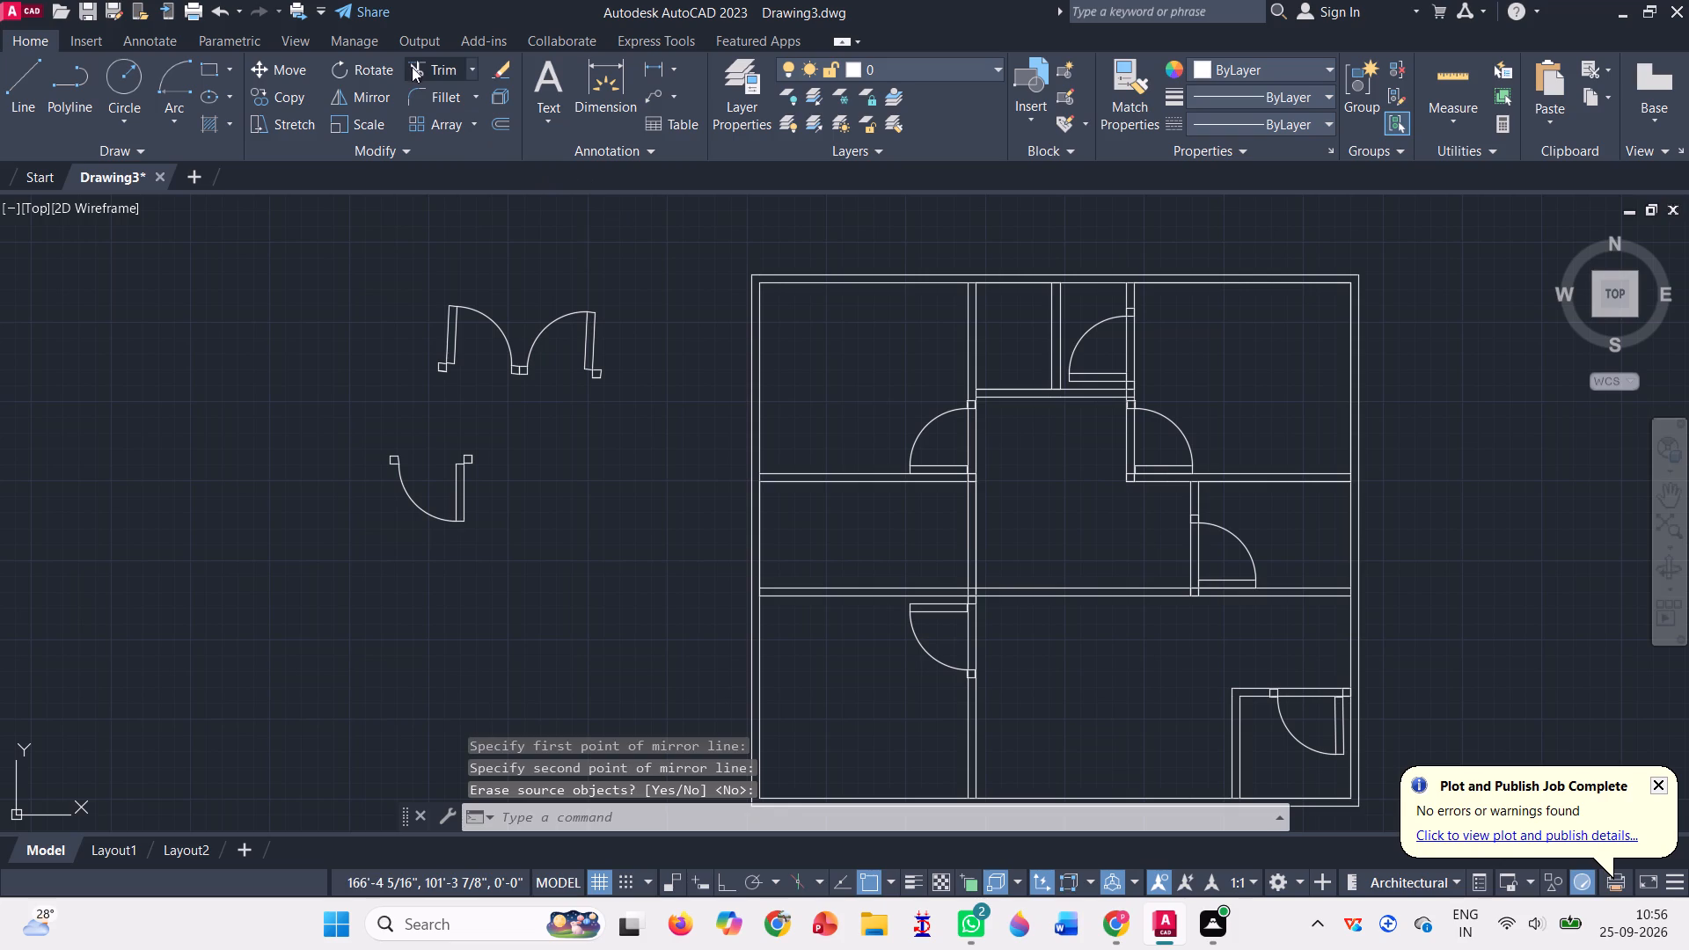
{"action": "scroll", "coordinate": [505, 357], "scroll_direction": "up", "scroll_amount": 1}
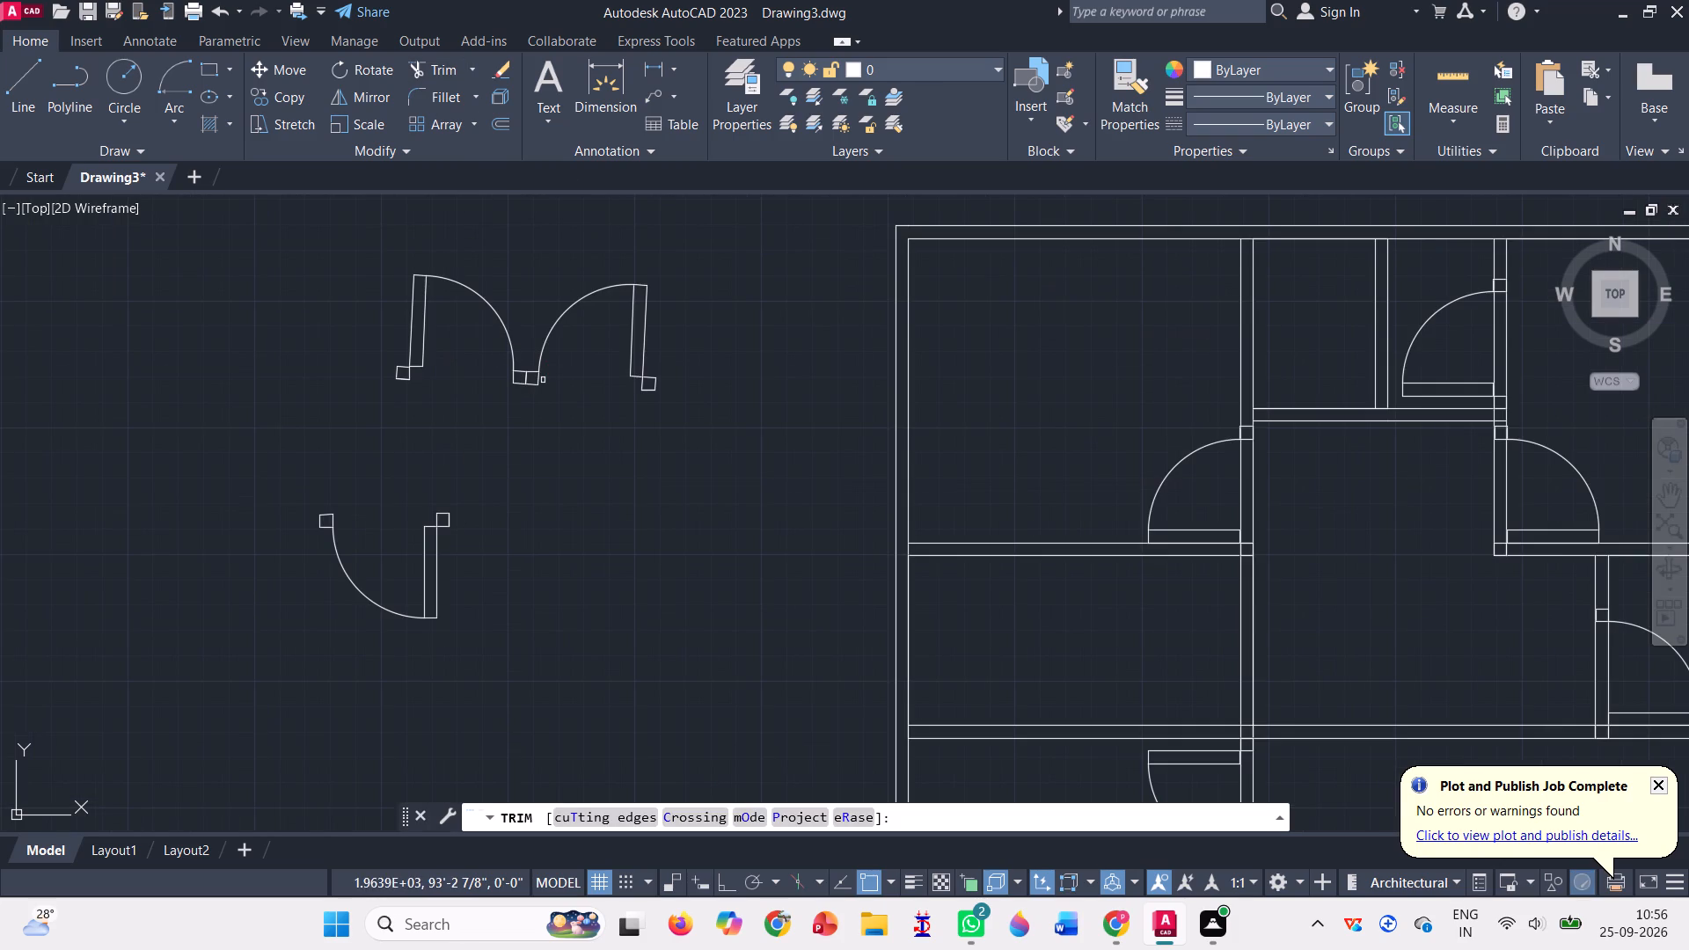
{"action": "scroll", "coordinate": [543, 380], "scroll_direction": "up", "scroll_amount": 1}
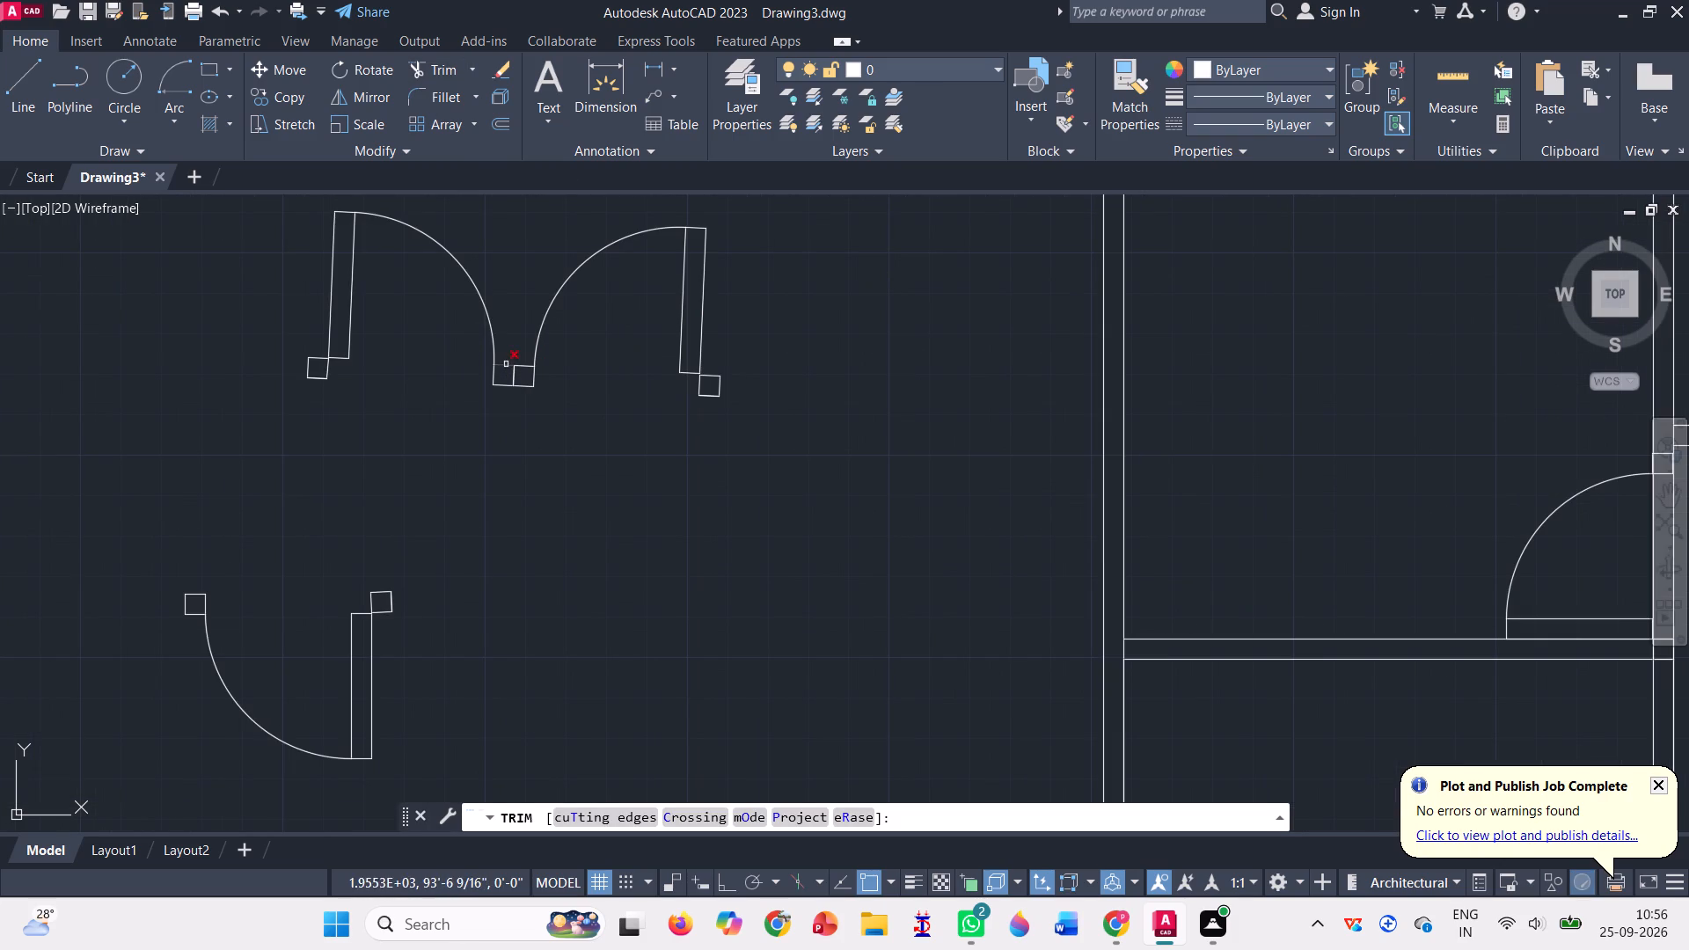
{"action": "left_click_drag", "start_coordinate": [524, 357], "coordinate": [561, 326]}
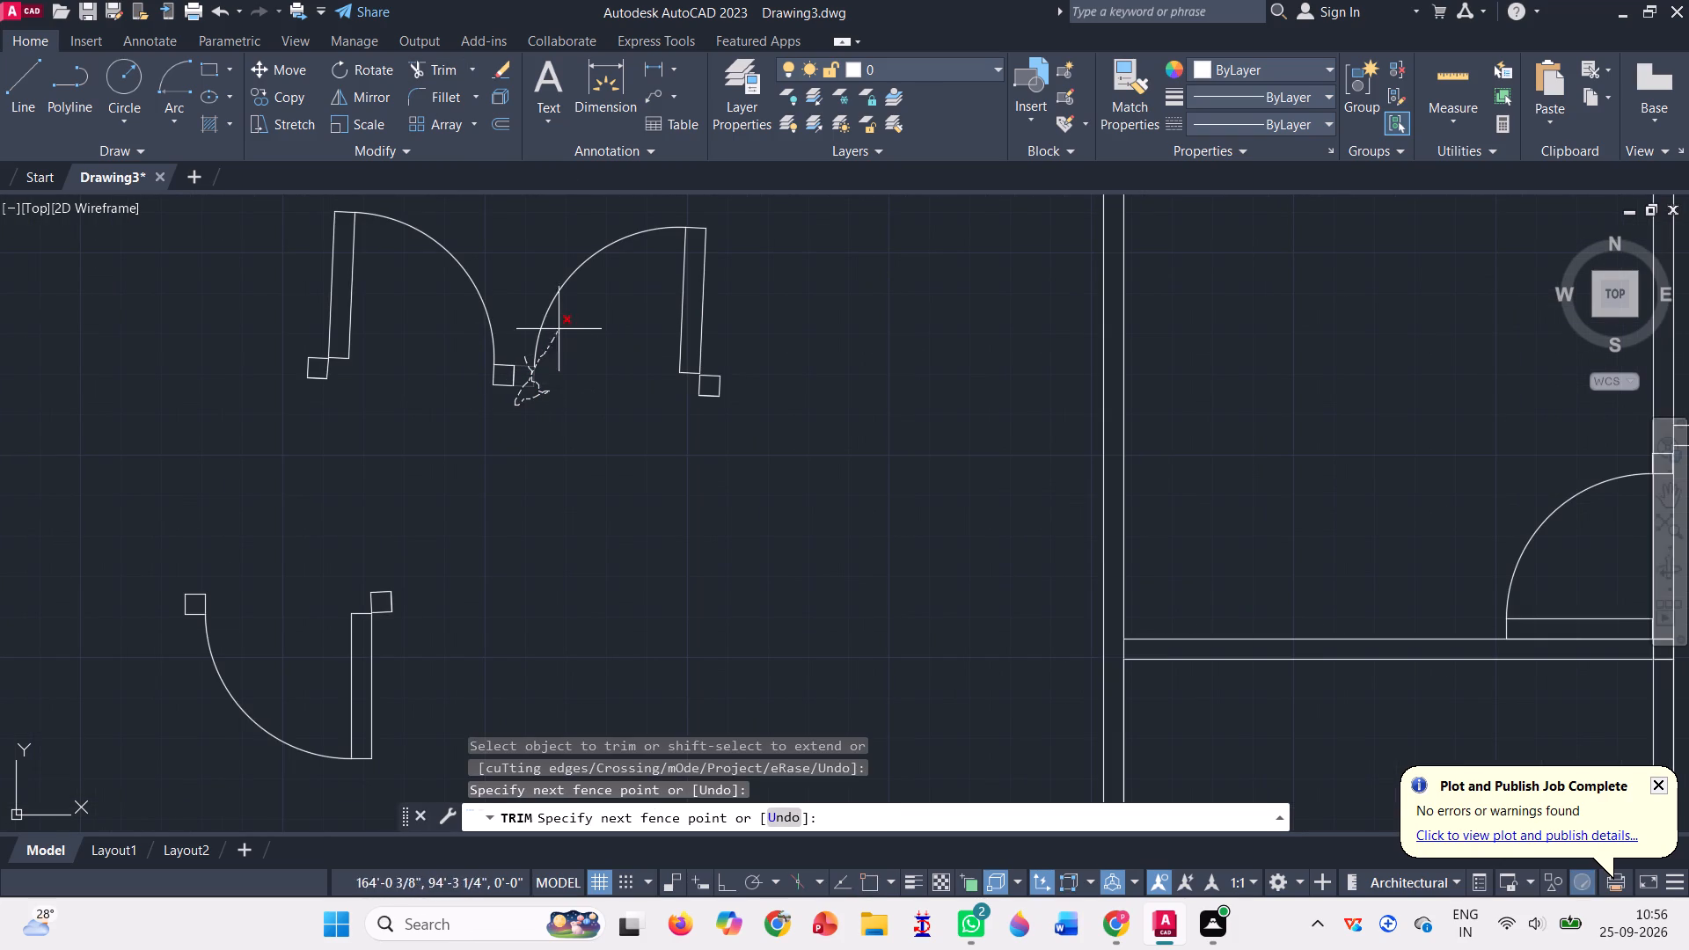
{"action": "left_click_drag", "start_coordinate": [561, 326], "coordinate": [715, 236]}
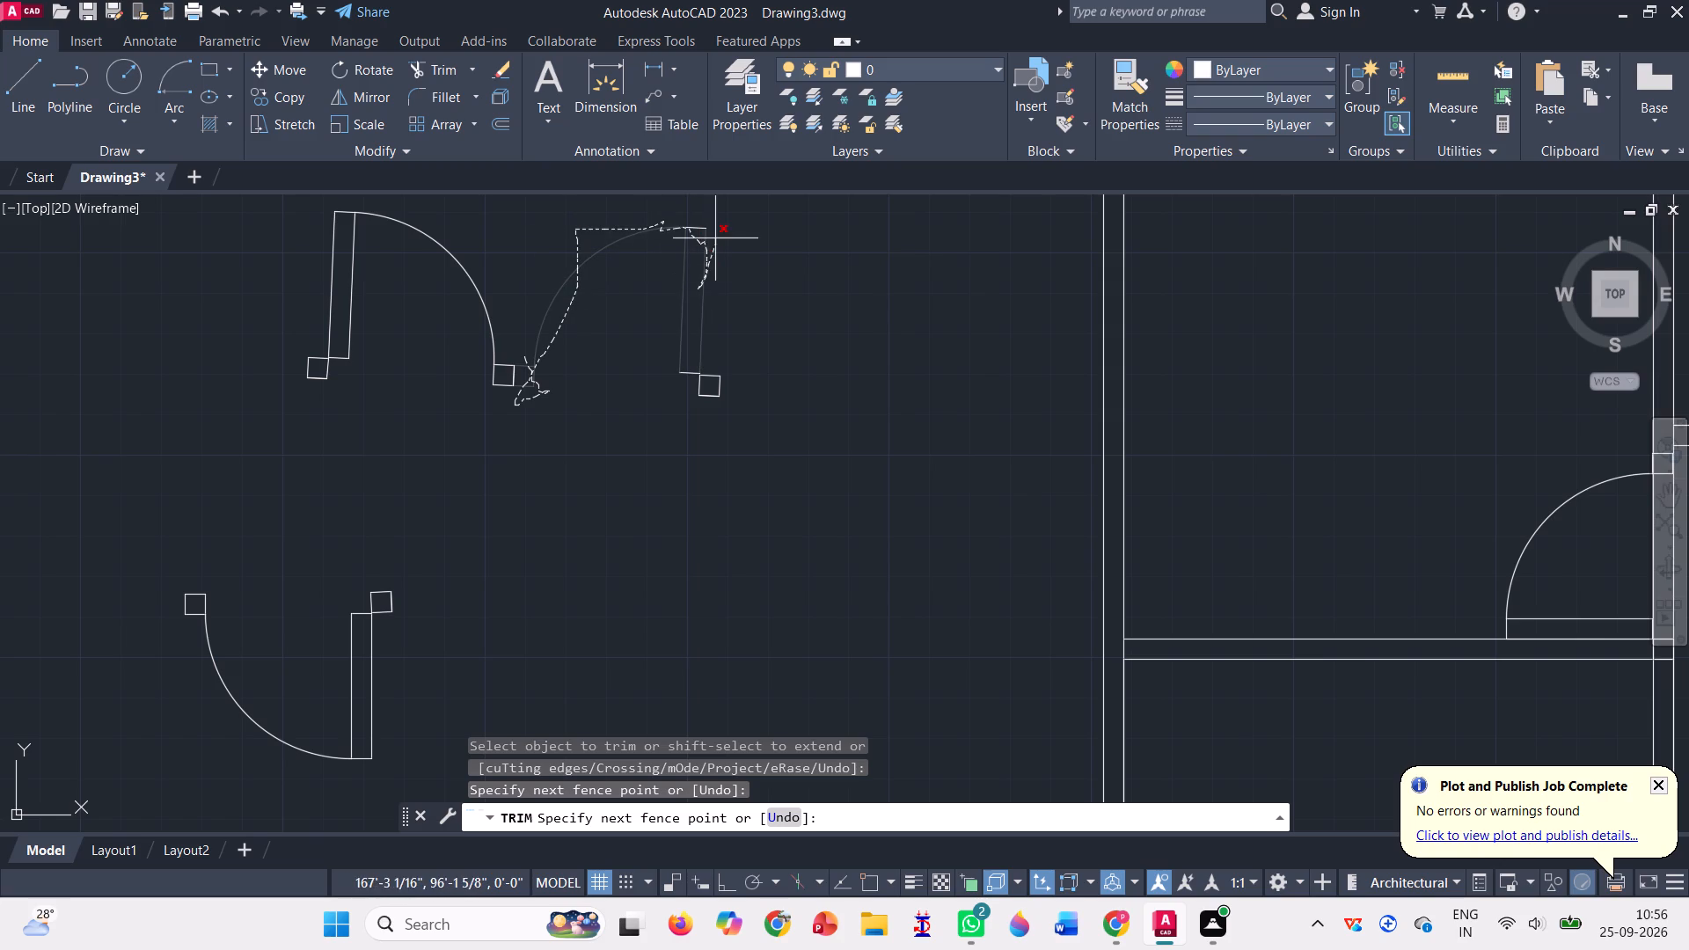
{"action": "left_click_drag", "start_coordinate": [715, 236], "coordinate": [718, 365]}
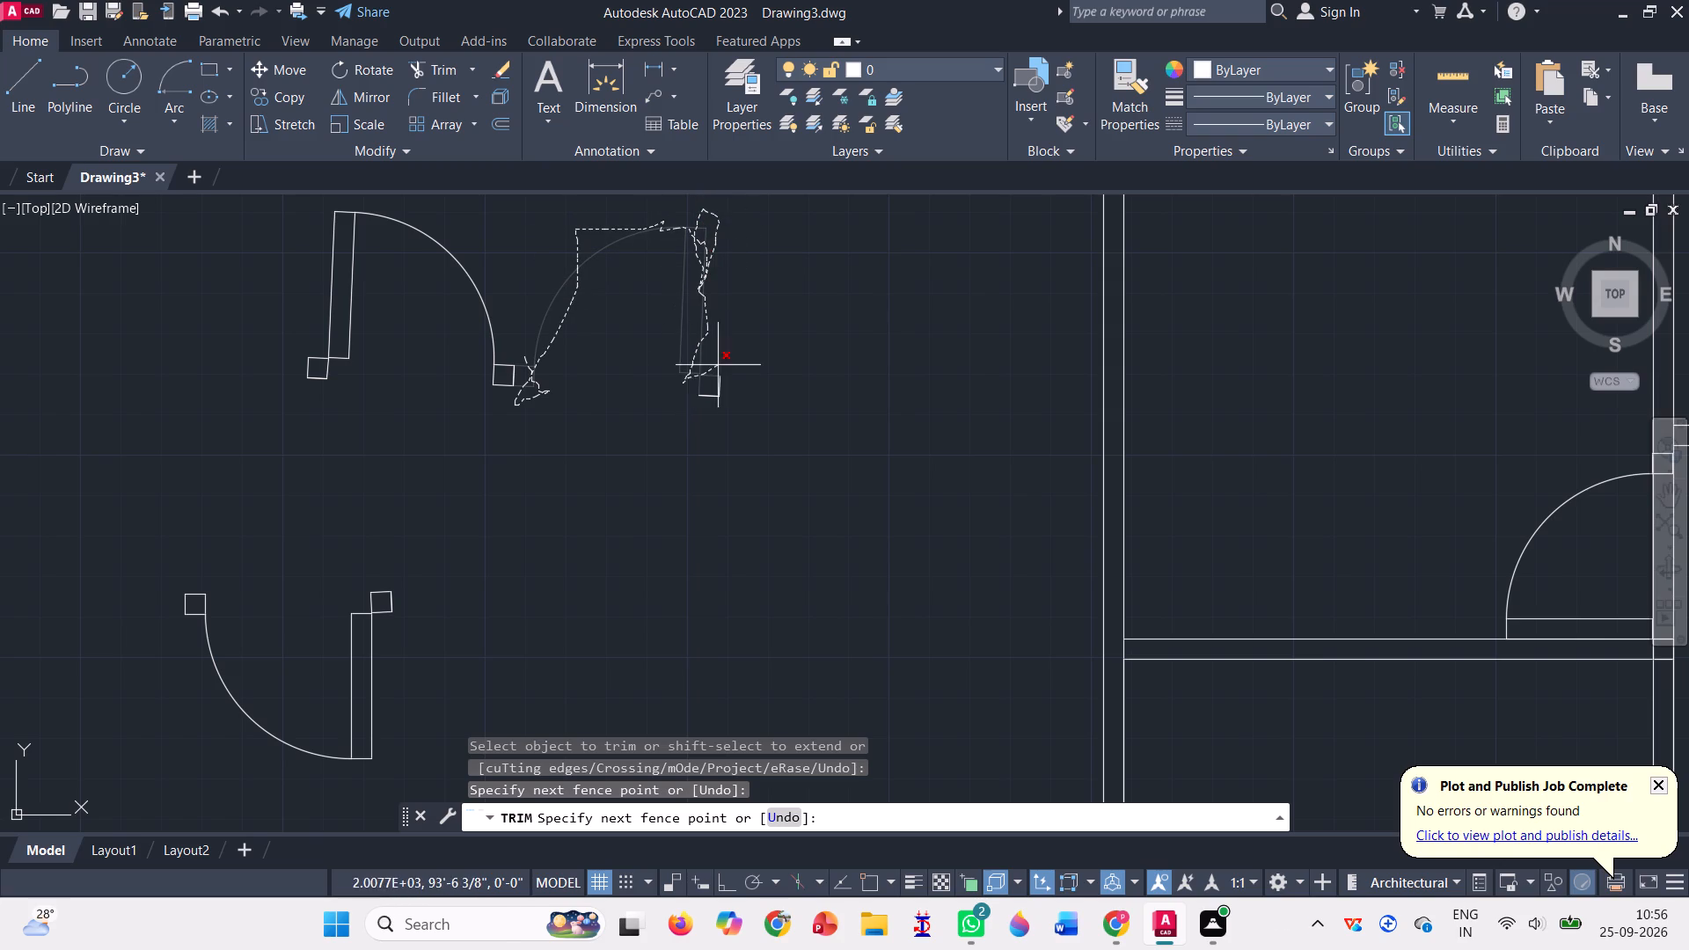
{"action": "left_click_drag", "start_coordinate": [718, 365], "coordinate": [718, 375]}
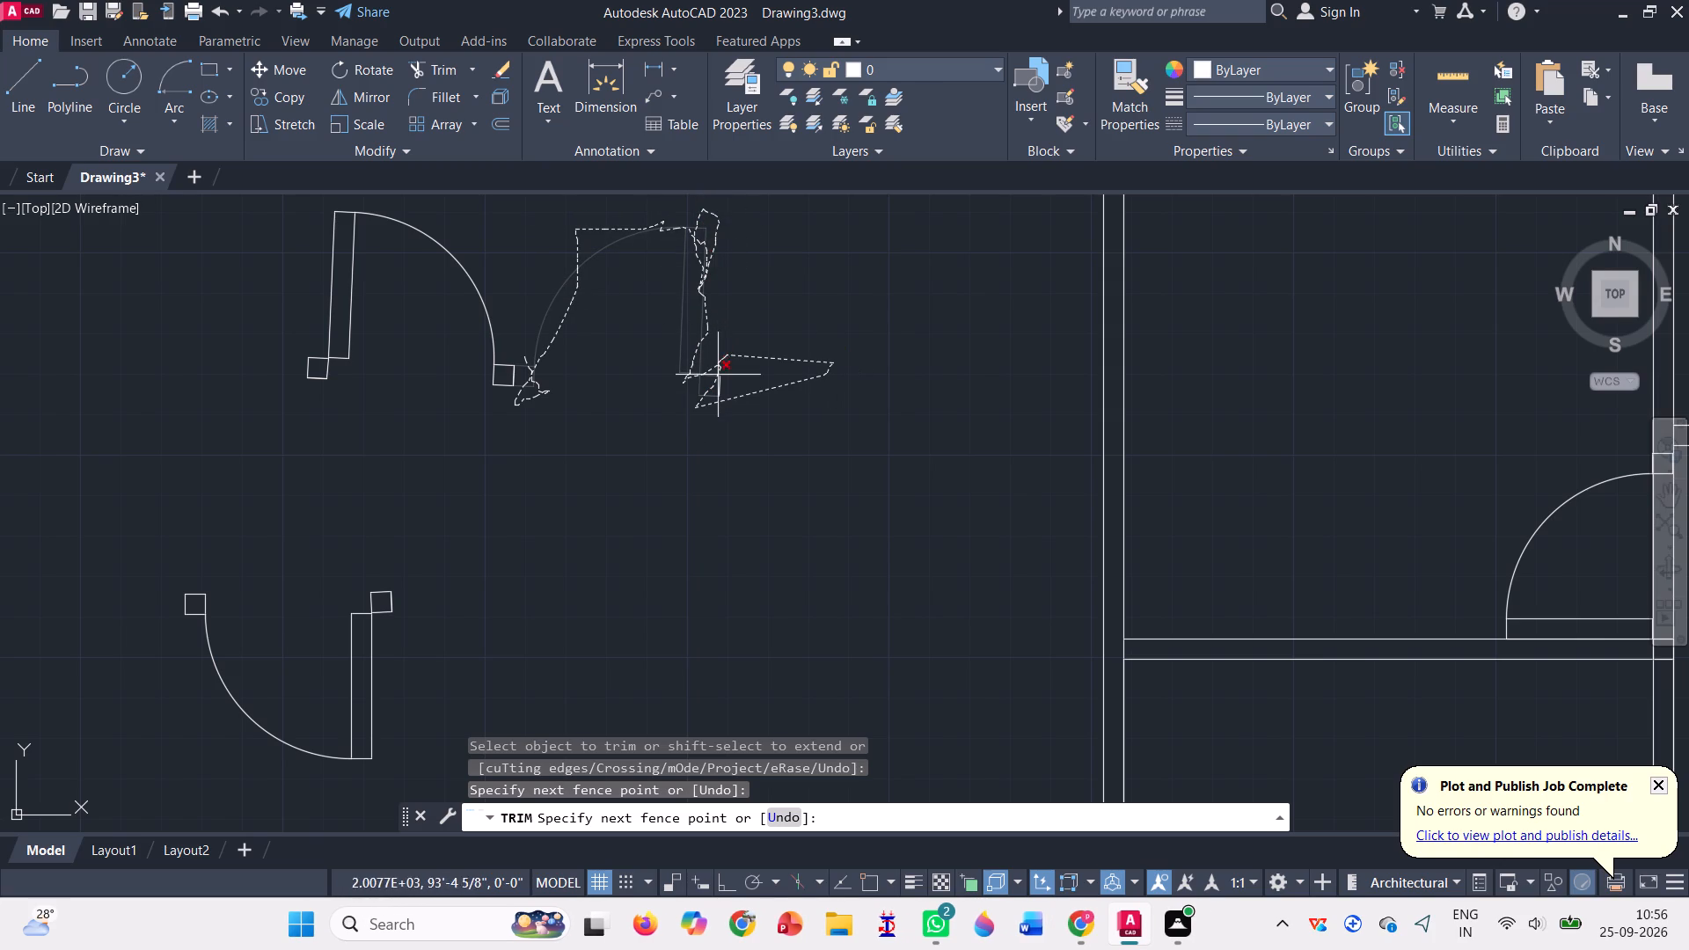
{"action": "left_click_drag", "start_coordinate": [718, 375], "coordinate": [732, 394]}
{"action": "scroll", "coordinate": [735, 386], "scroll_direction": "down", "scroll_amount": 2}
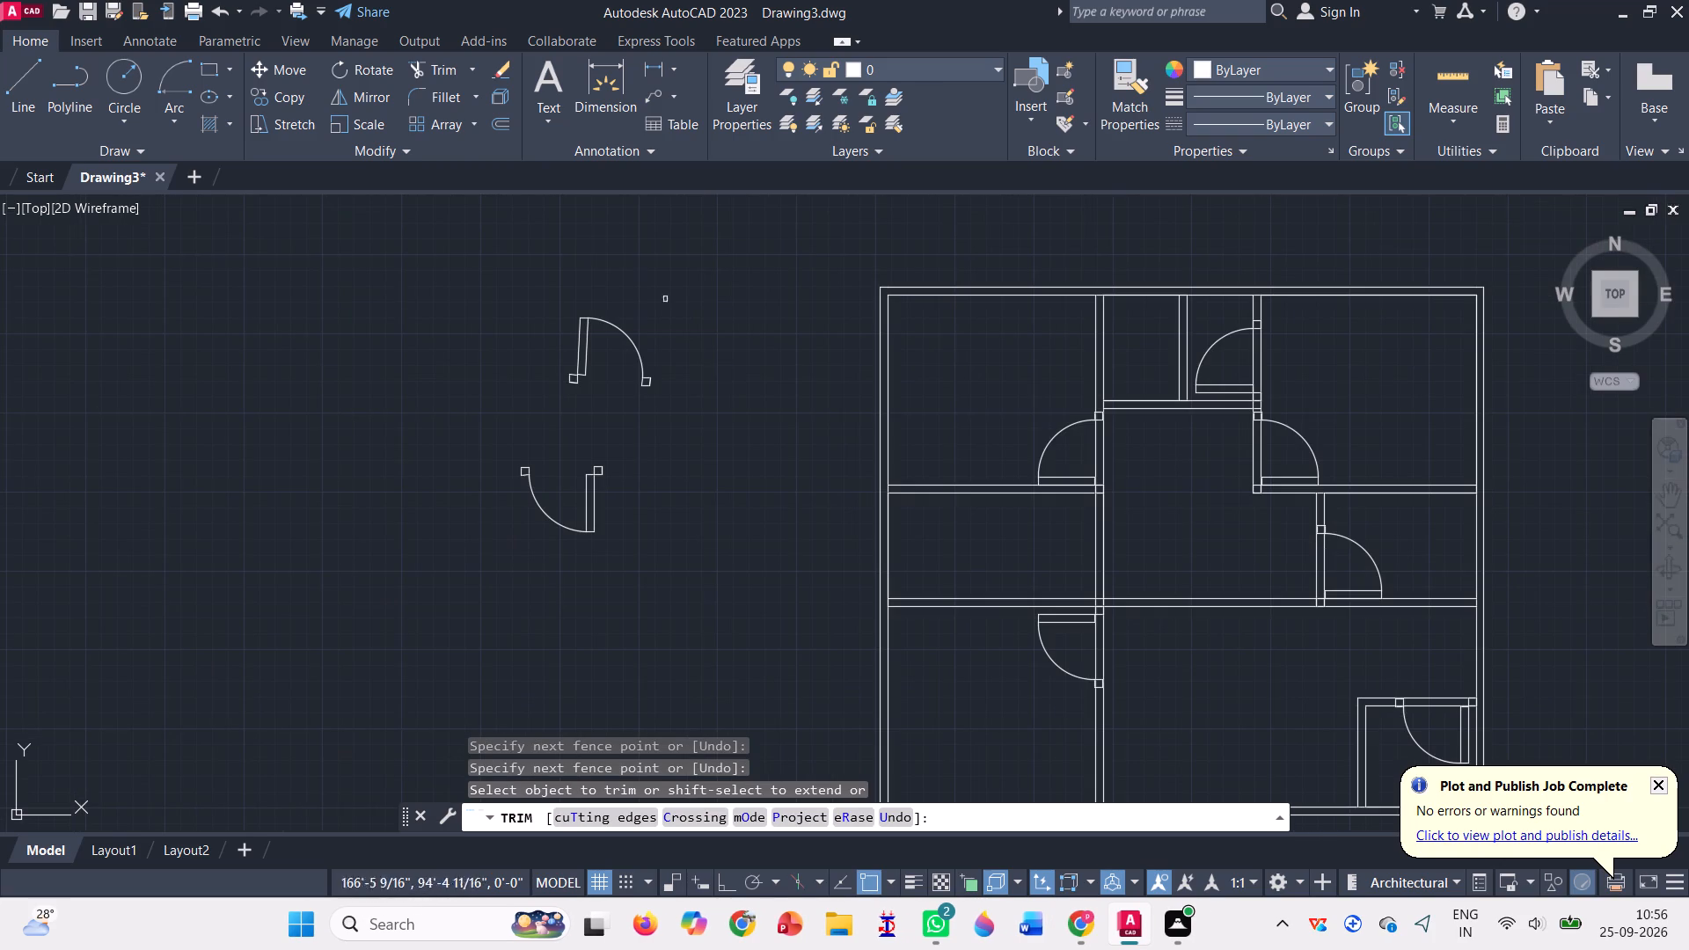
Rotate the mirrored north door outside the plan about 3° counterclockwise about its west jamb's southwest corner.
{"action": "left_click", "coordinate": [355, 67]}
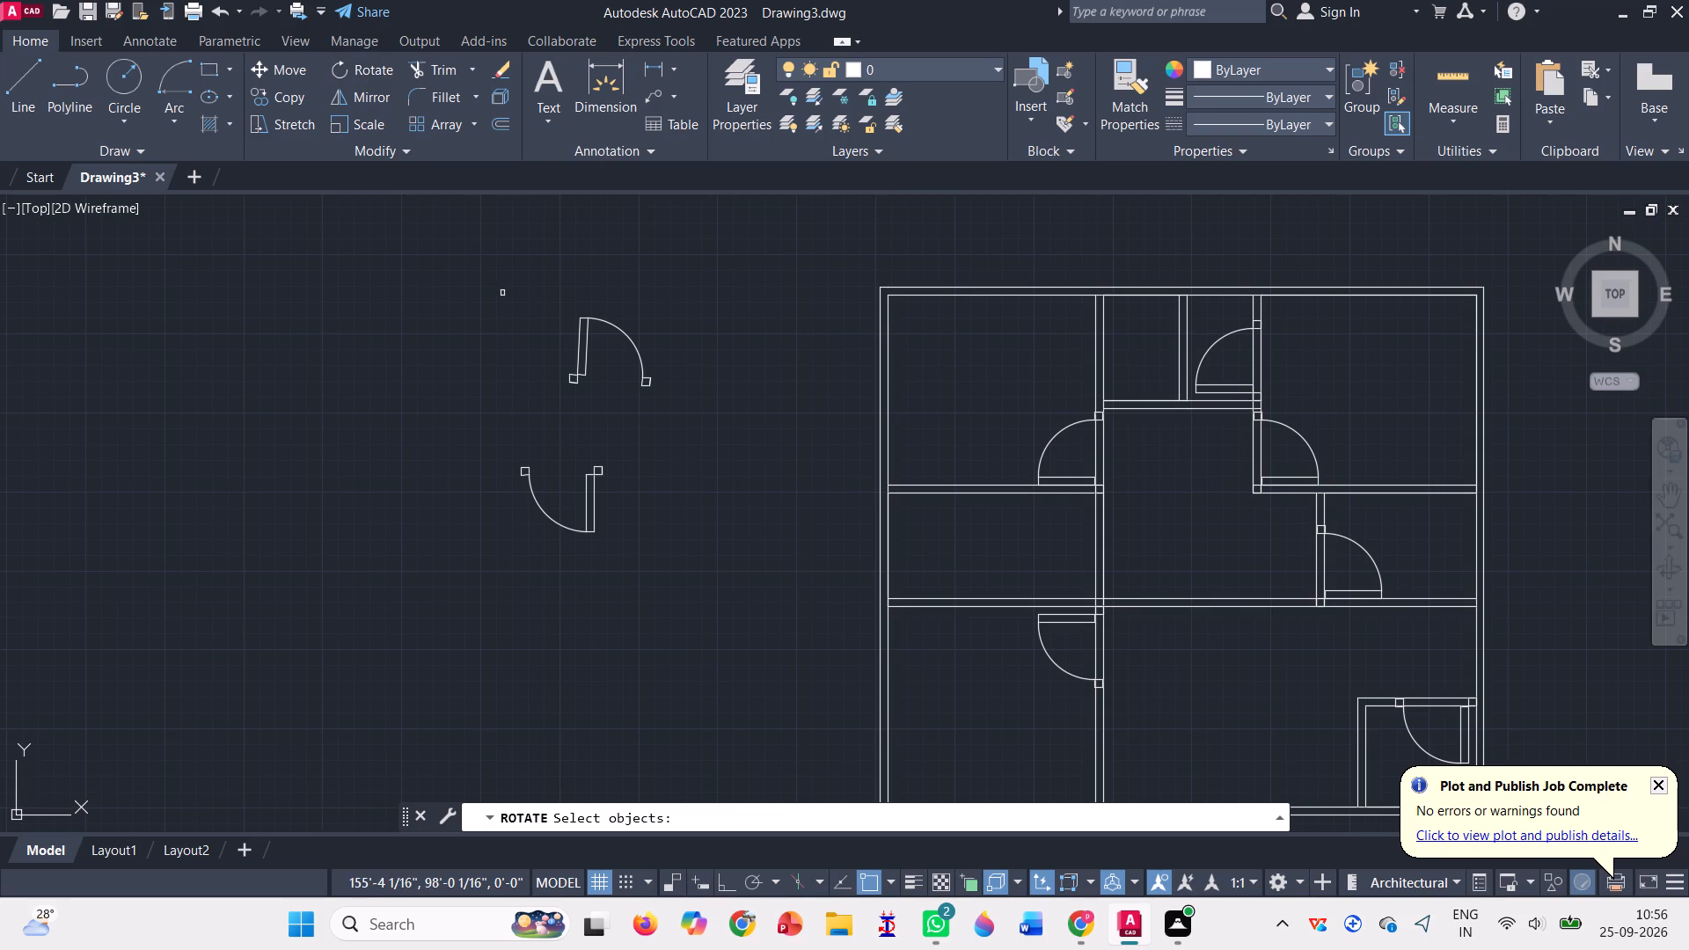
{"action": "left_click_drag", "start_coordinate": [502, 298], "coordinate": [540, 391]}
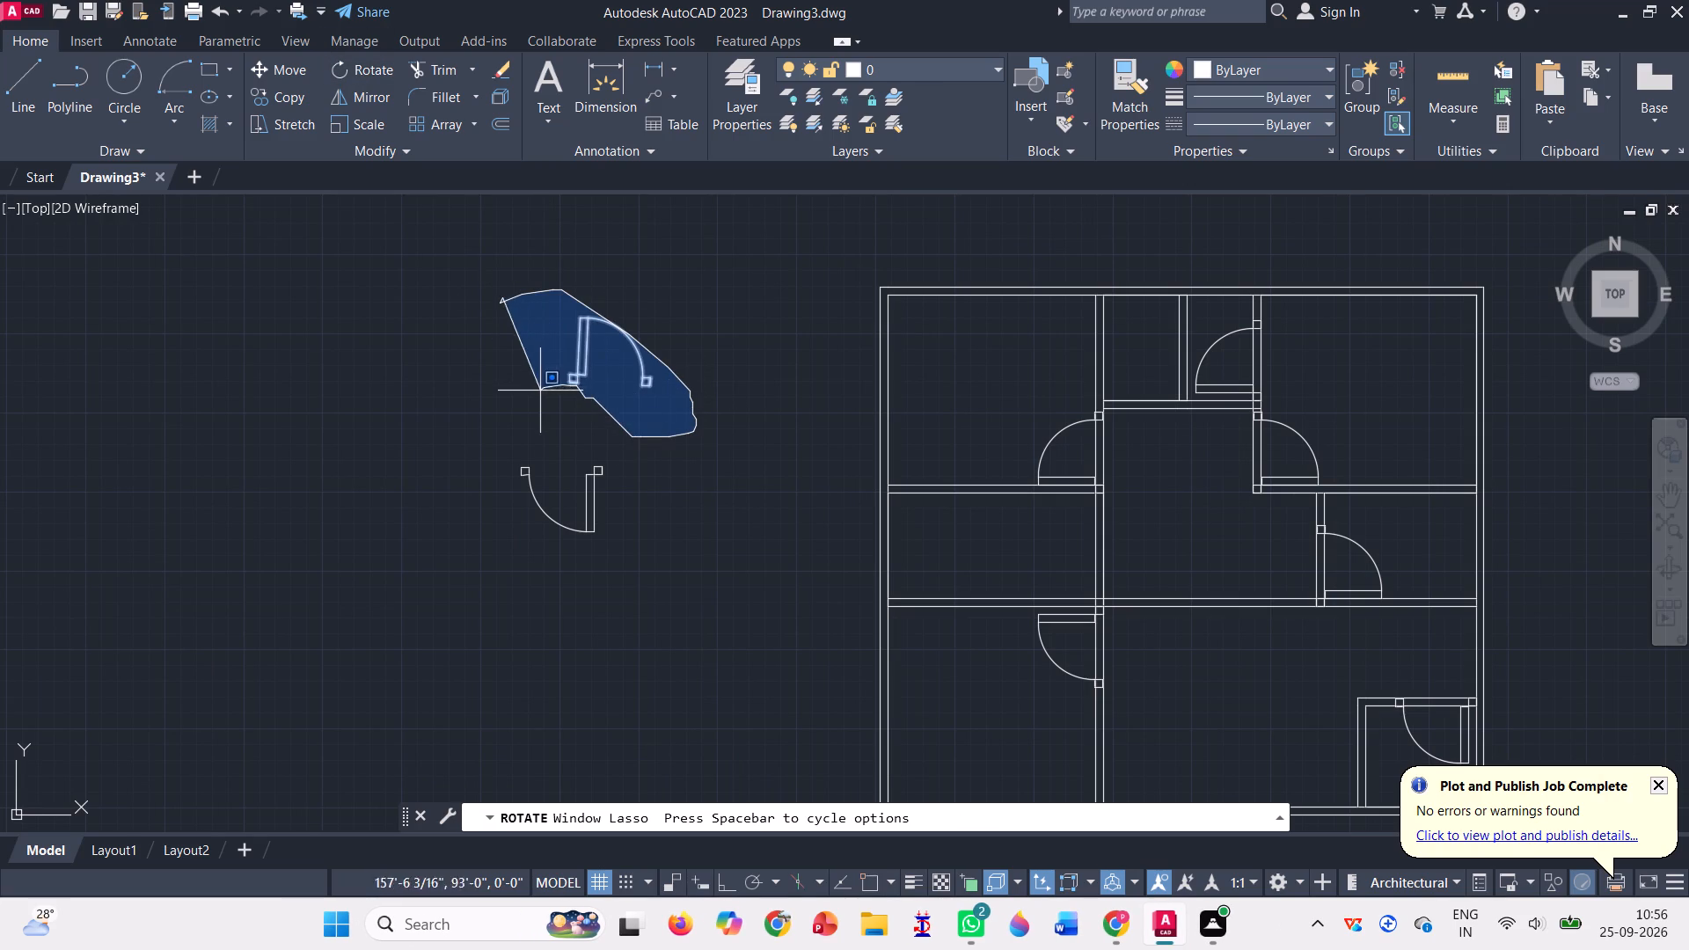
{"action": "left_click_drag", "start_coordinate": [540, 391], "coordinate": [541, 389]}
{"action": "key", "text": "Return"}
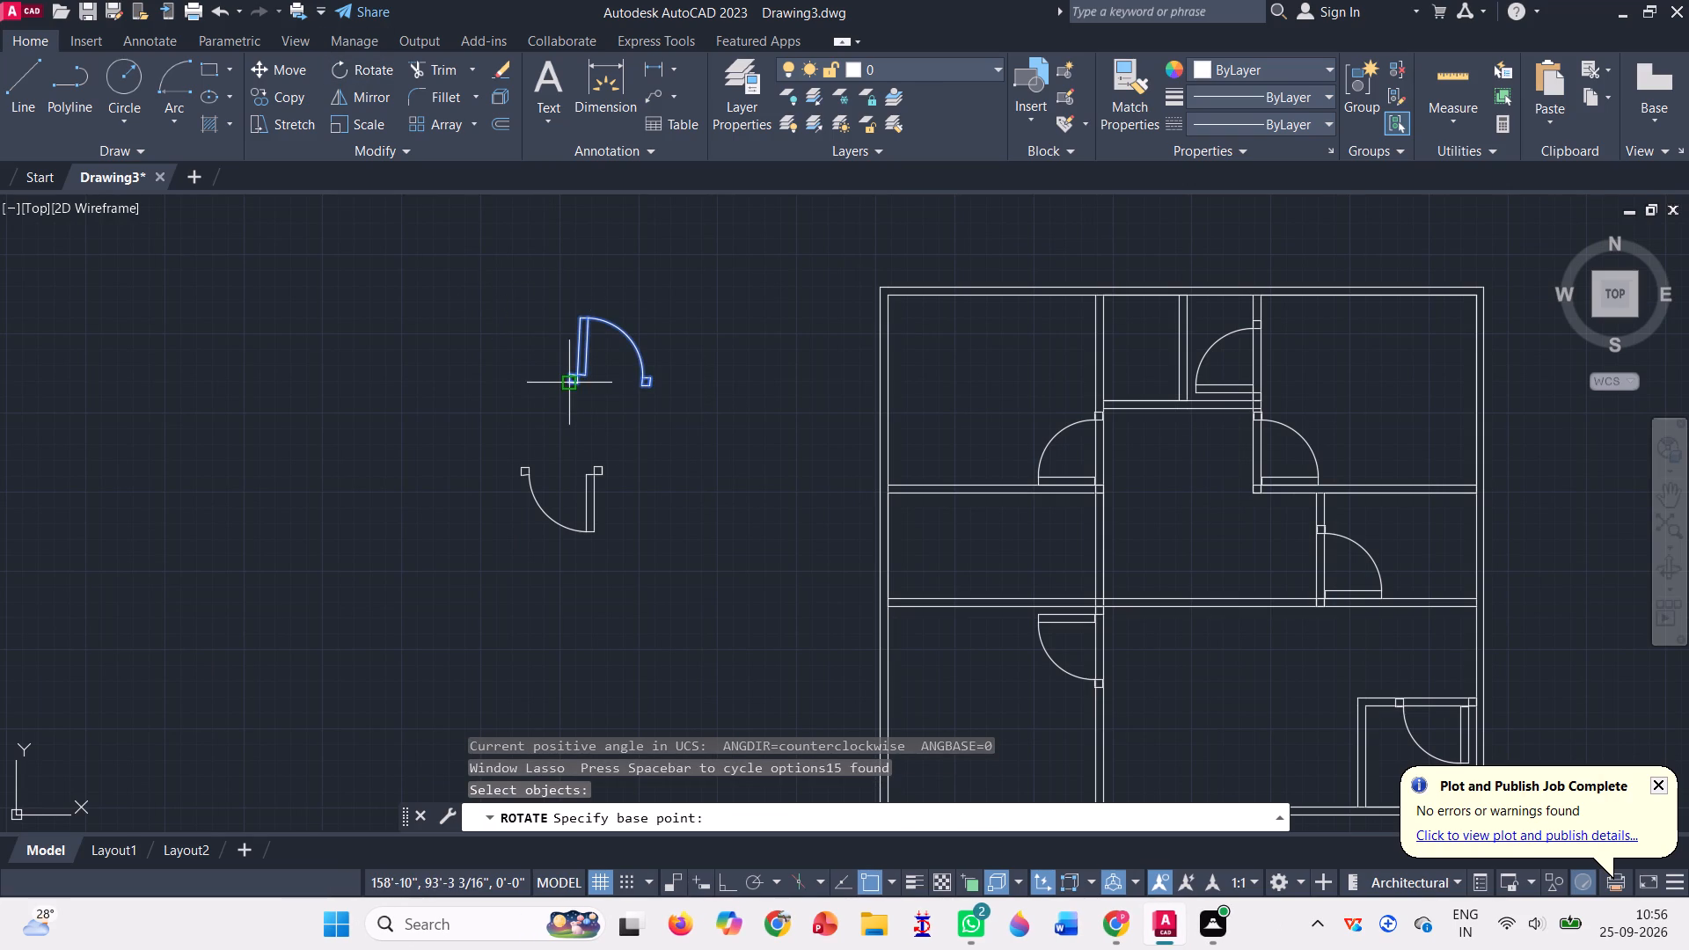
{"action": "left_click", "coordinate": [564, 382]}
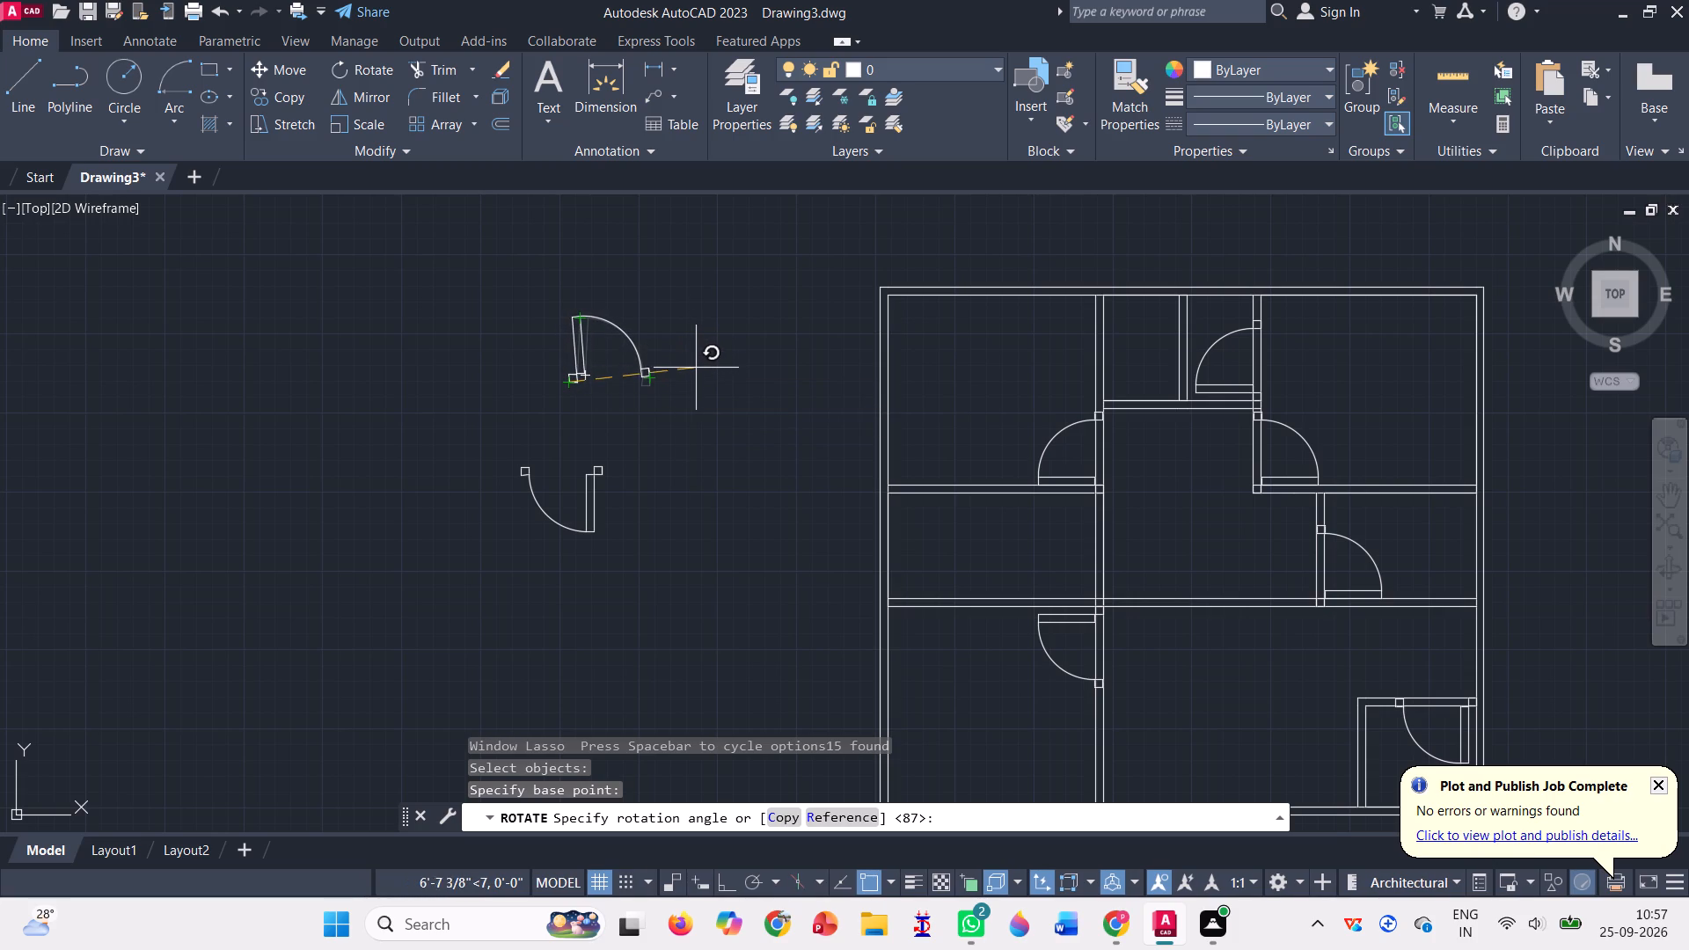
{"action": "scroll", "coordinate": [540, 309], "scroll_direction": "up", "scroll_amount": 1}
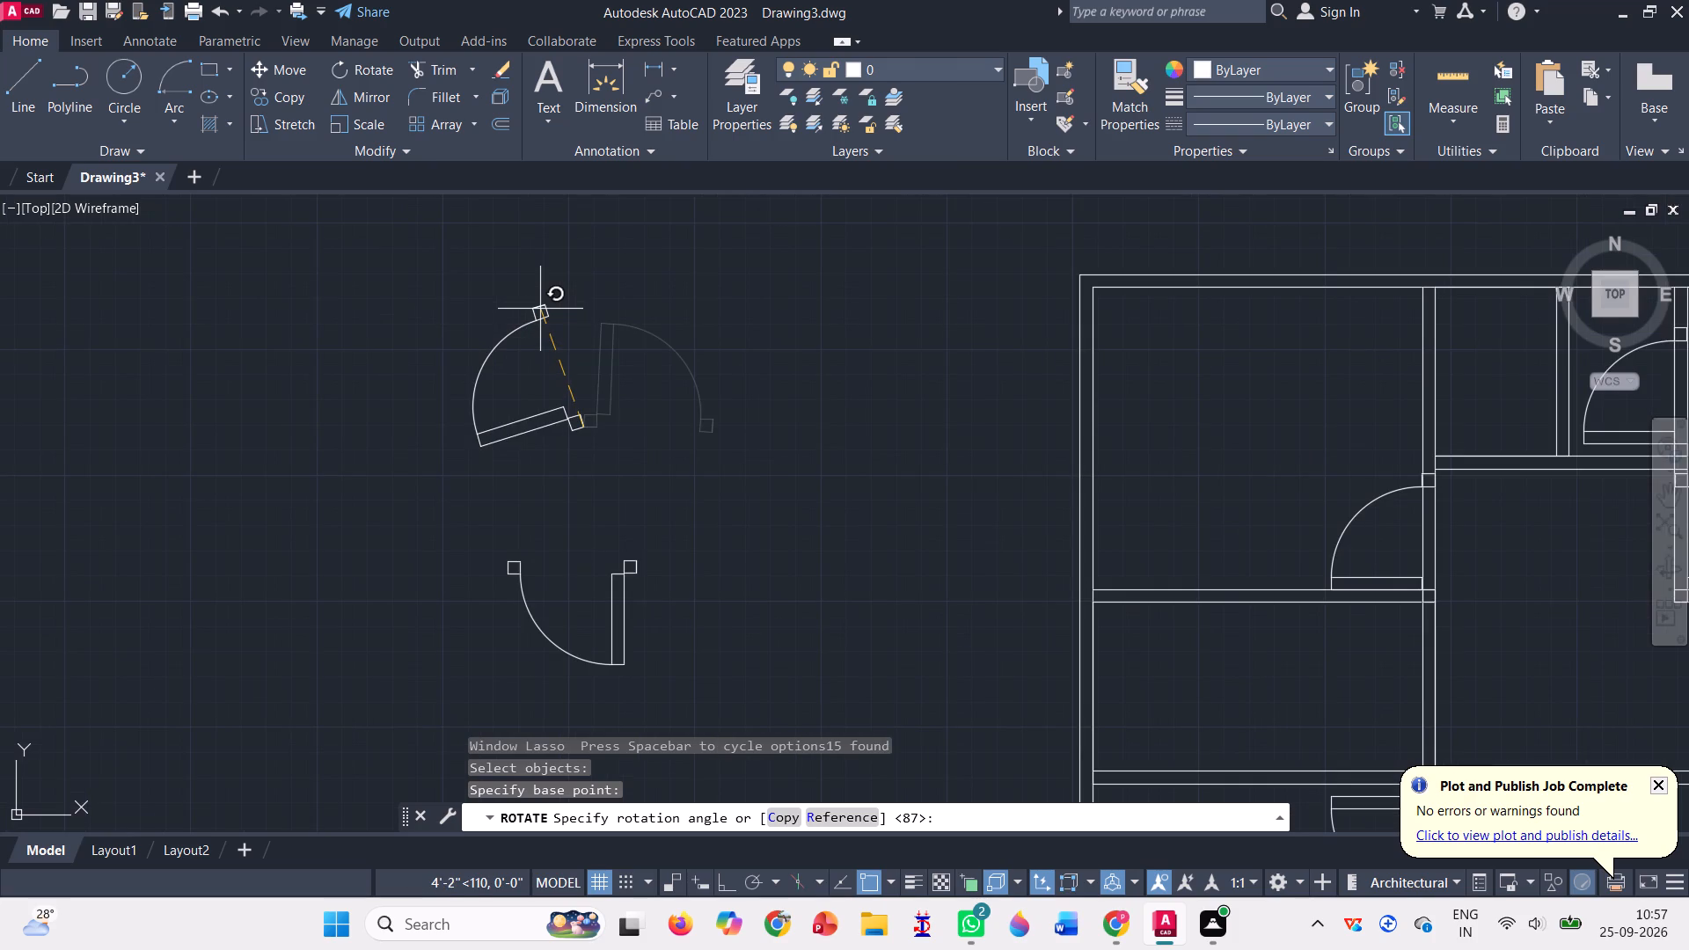
{"action": "scroll", "coordinate": [584, 370], "scroll_direction": "up", "scroll_amount": 2}
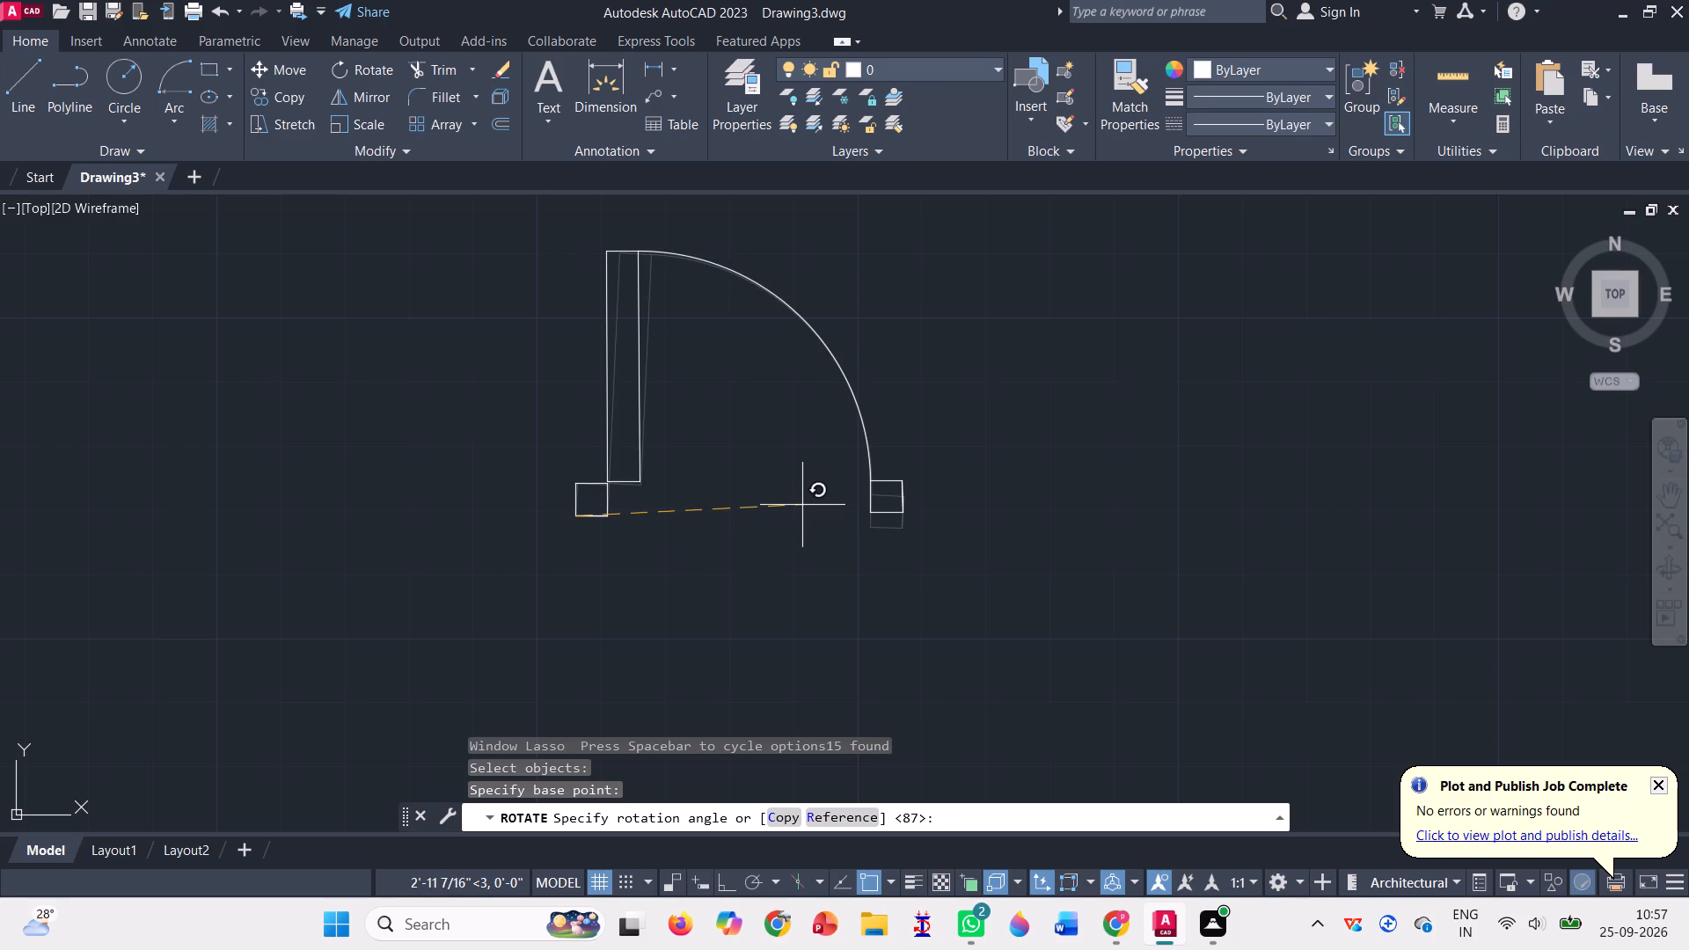
{"action": "left_click", "coordinate": [802, 505]}
Copy the rotated door by its west jamb's southwest corner into the narrow north room's south wall, at its west end.
{"action": "scroll", "coordinate": [802, 505], "scroll_direction": "down", "scroll_amount": 2}
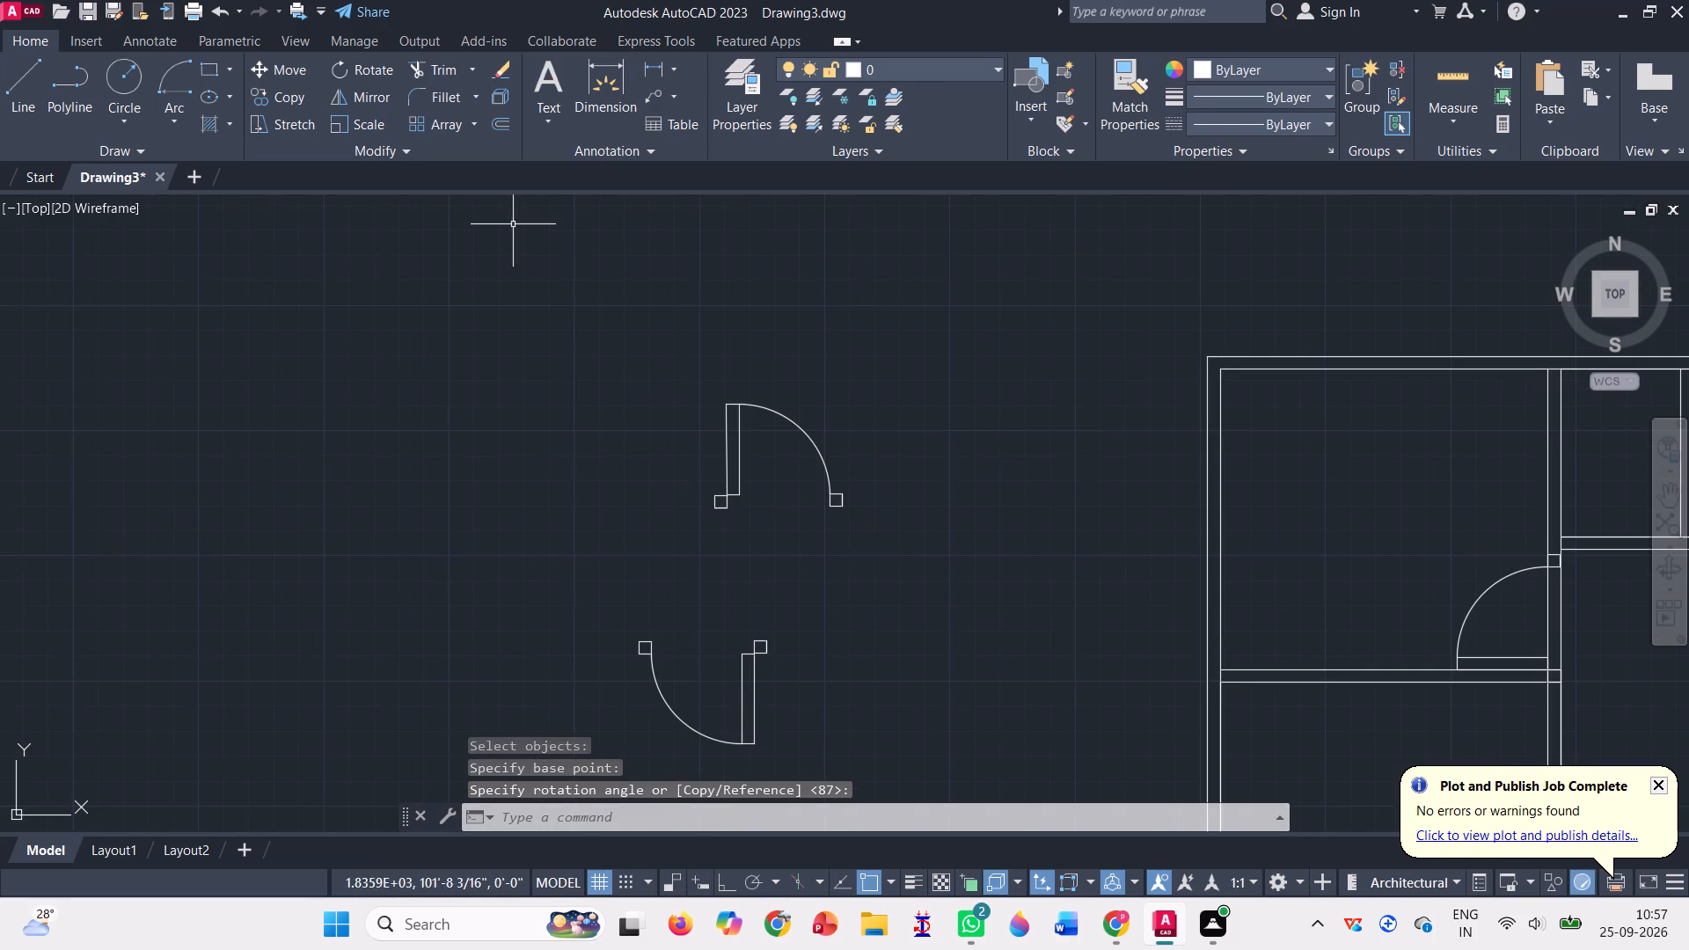
{"action": "left_click", "coordinate": [289, 94]}
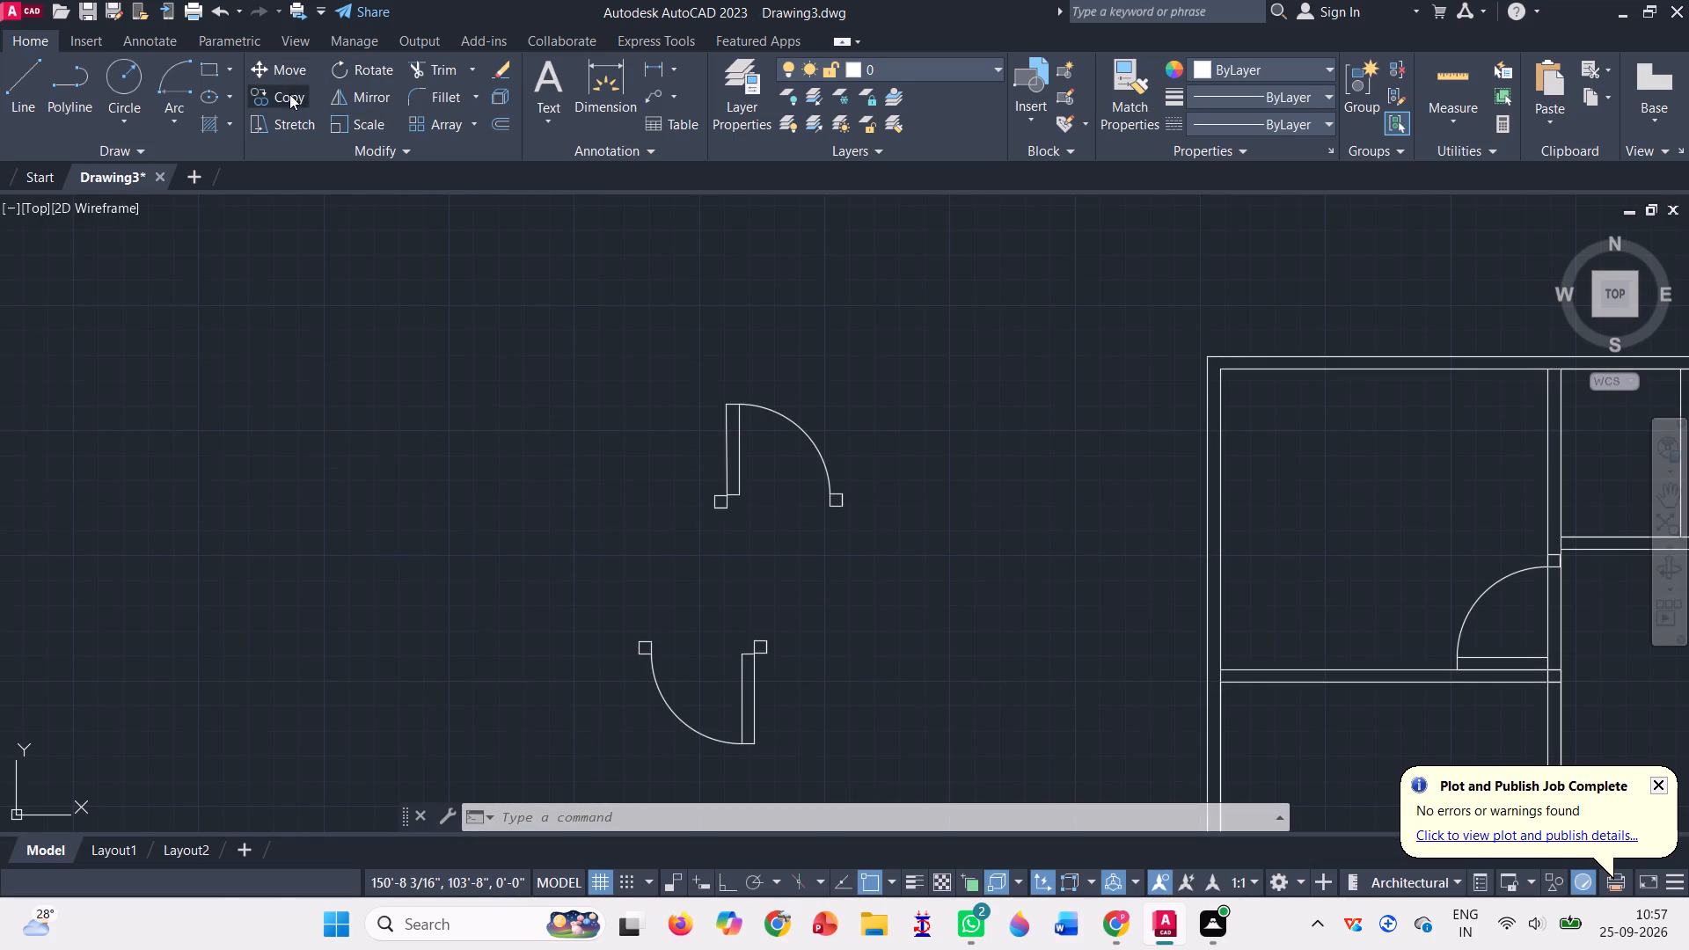
{"action": "left_click_drag", "start_coordinate": [658, 443], "coordinate": [850, 540]}
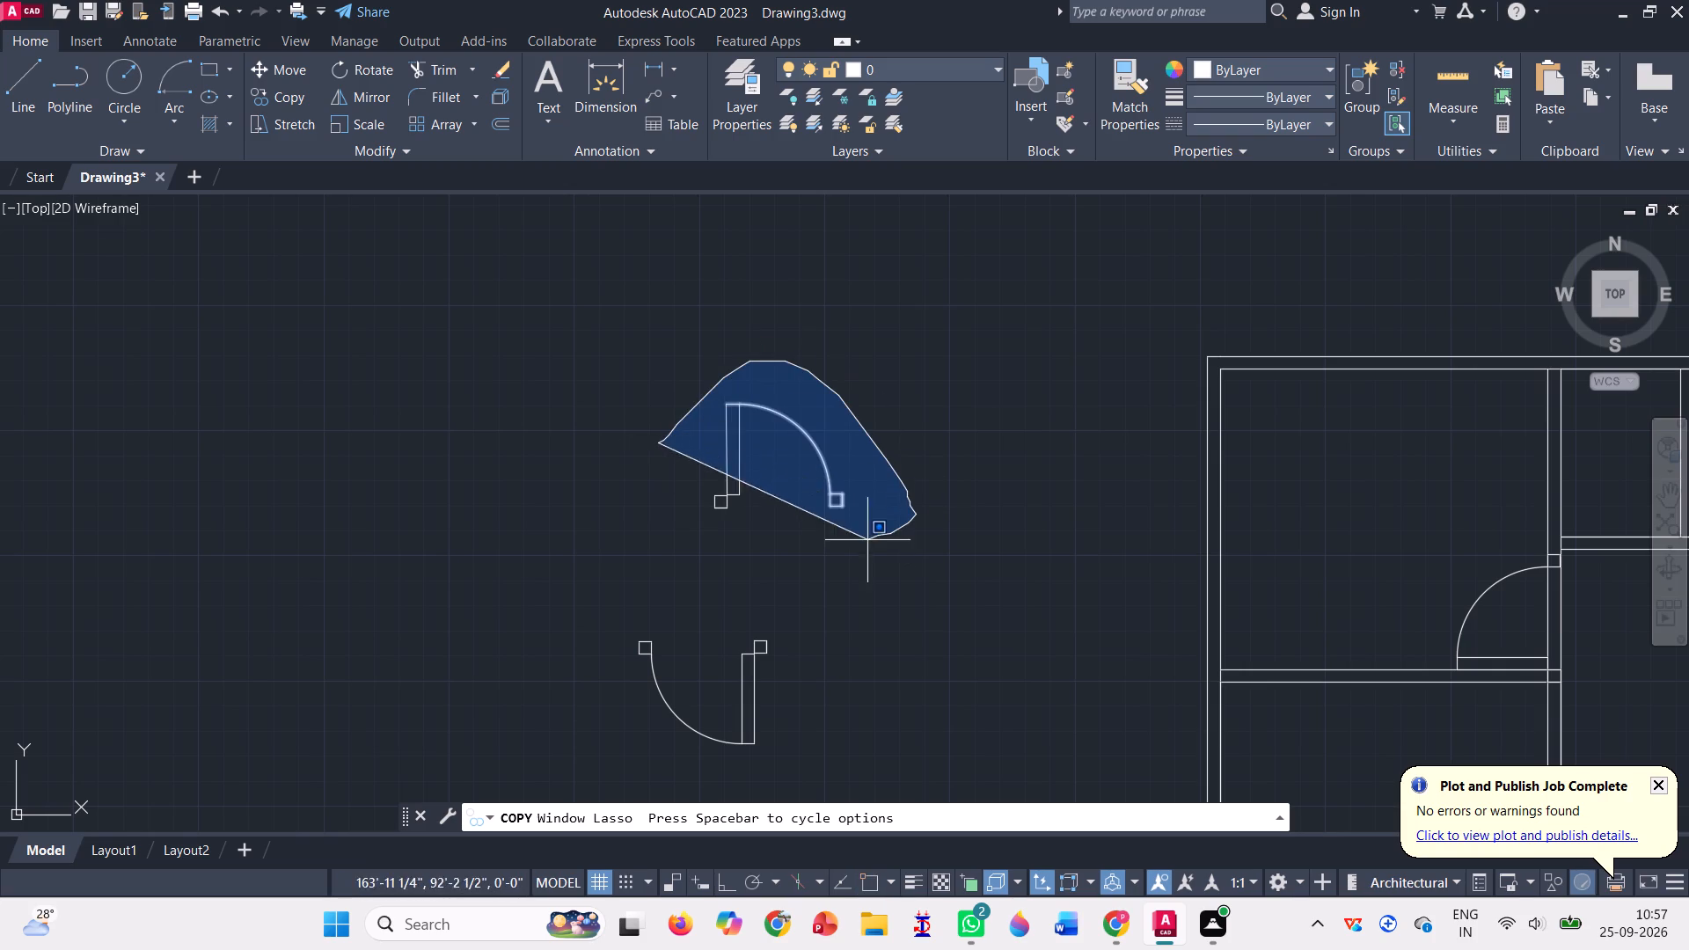
{"action": "left_click_drag", "start_coordinate": [850, 540], "coordinate": [676, 537]}
{"action": "key", "text": "Return"}
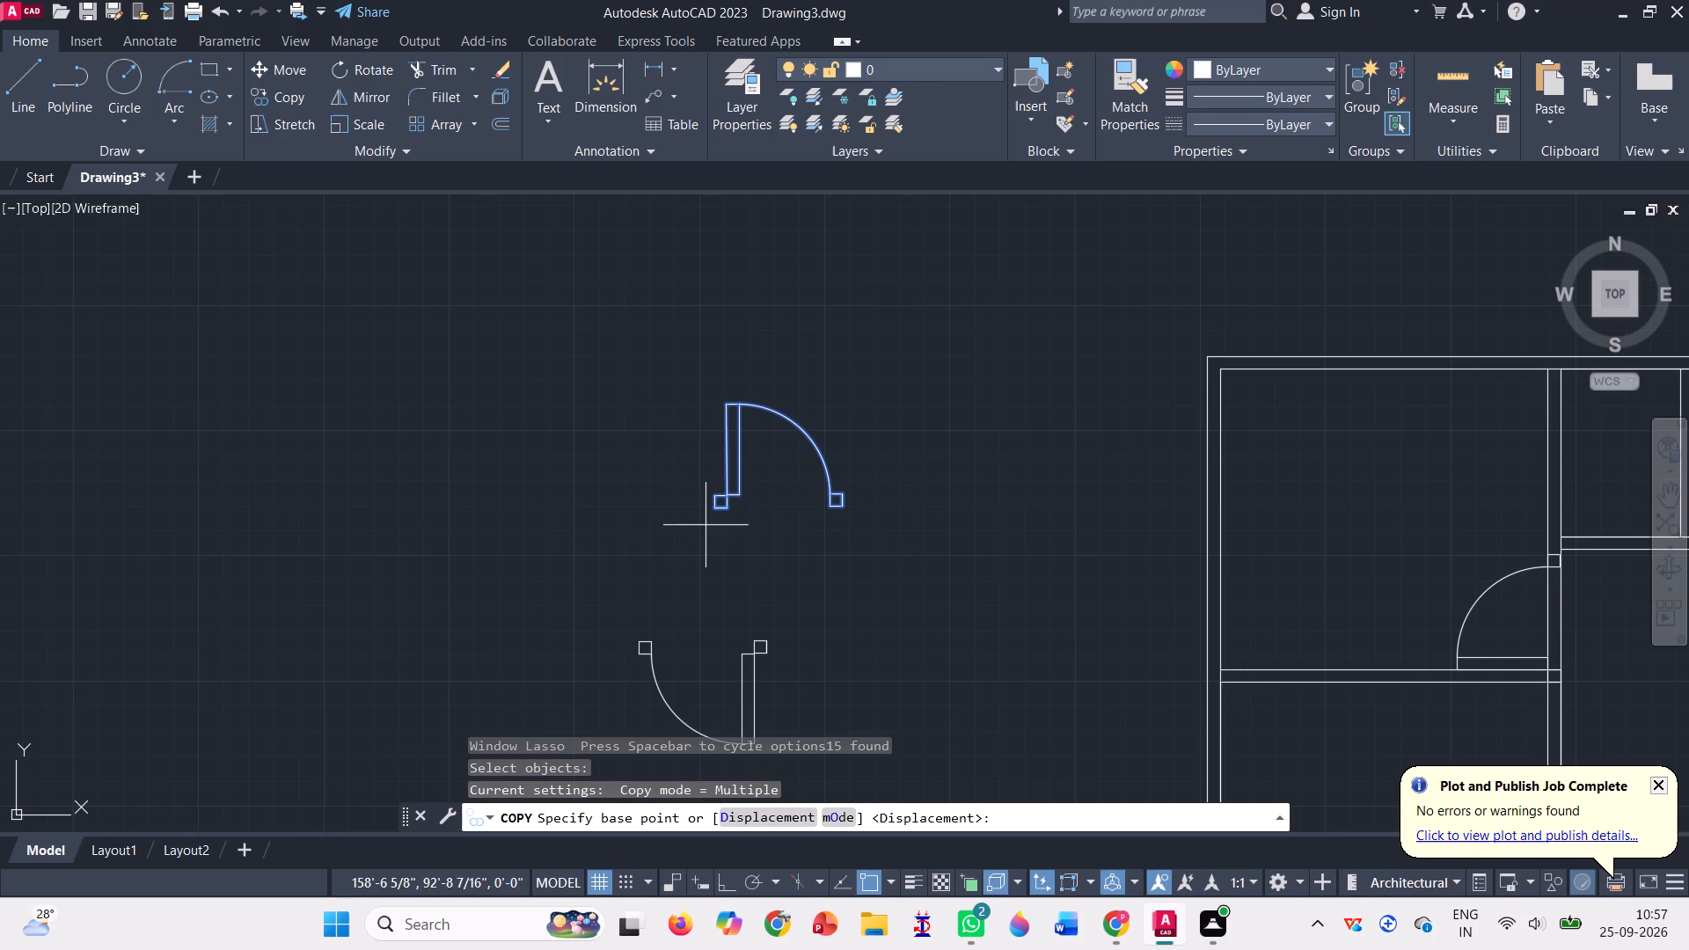
{"action": "scroll", "coordinate": [705, 530], "scroll_direction": "up", "scroll_amount": 3}
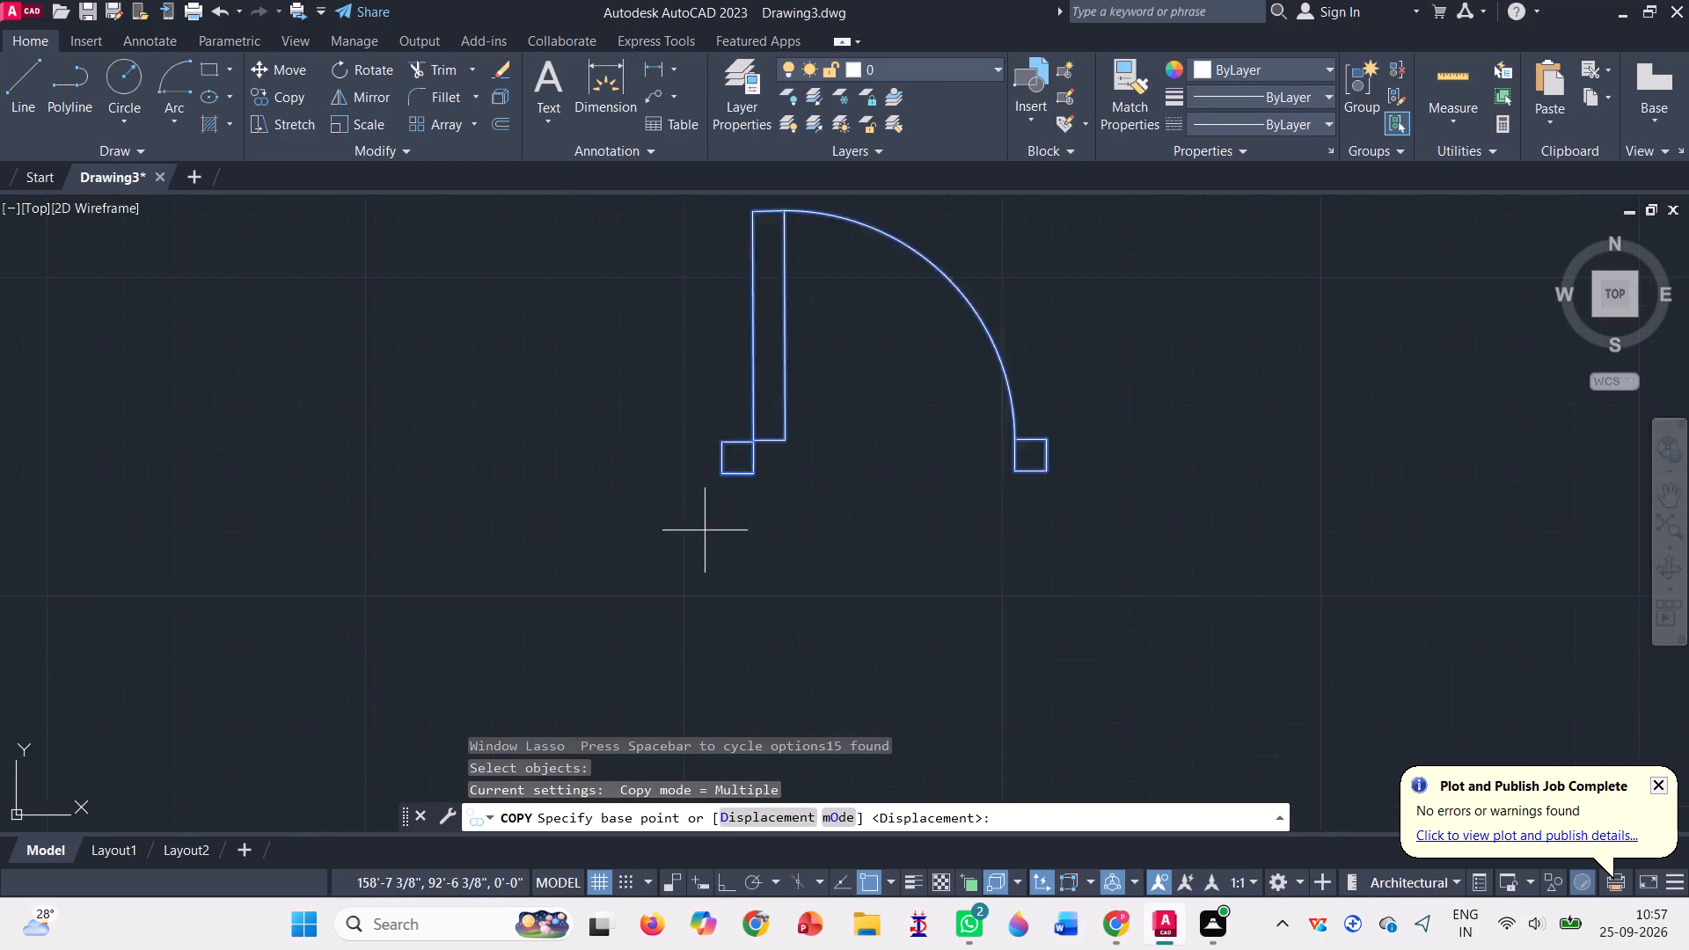
{"action": "scroll", "coordinate": [705, 530], "scroll_direction": "up", "scroll_amount": 1}
{"action": "left_click", "coordinate": [743, 391]}
{"action": "scroll", "coordinate": [648, 443], "scroll_direction": "down", "scroll_amount": 4}
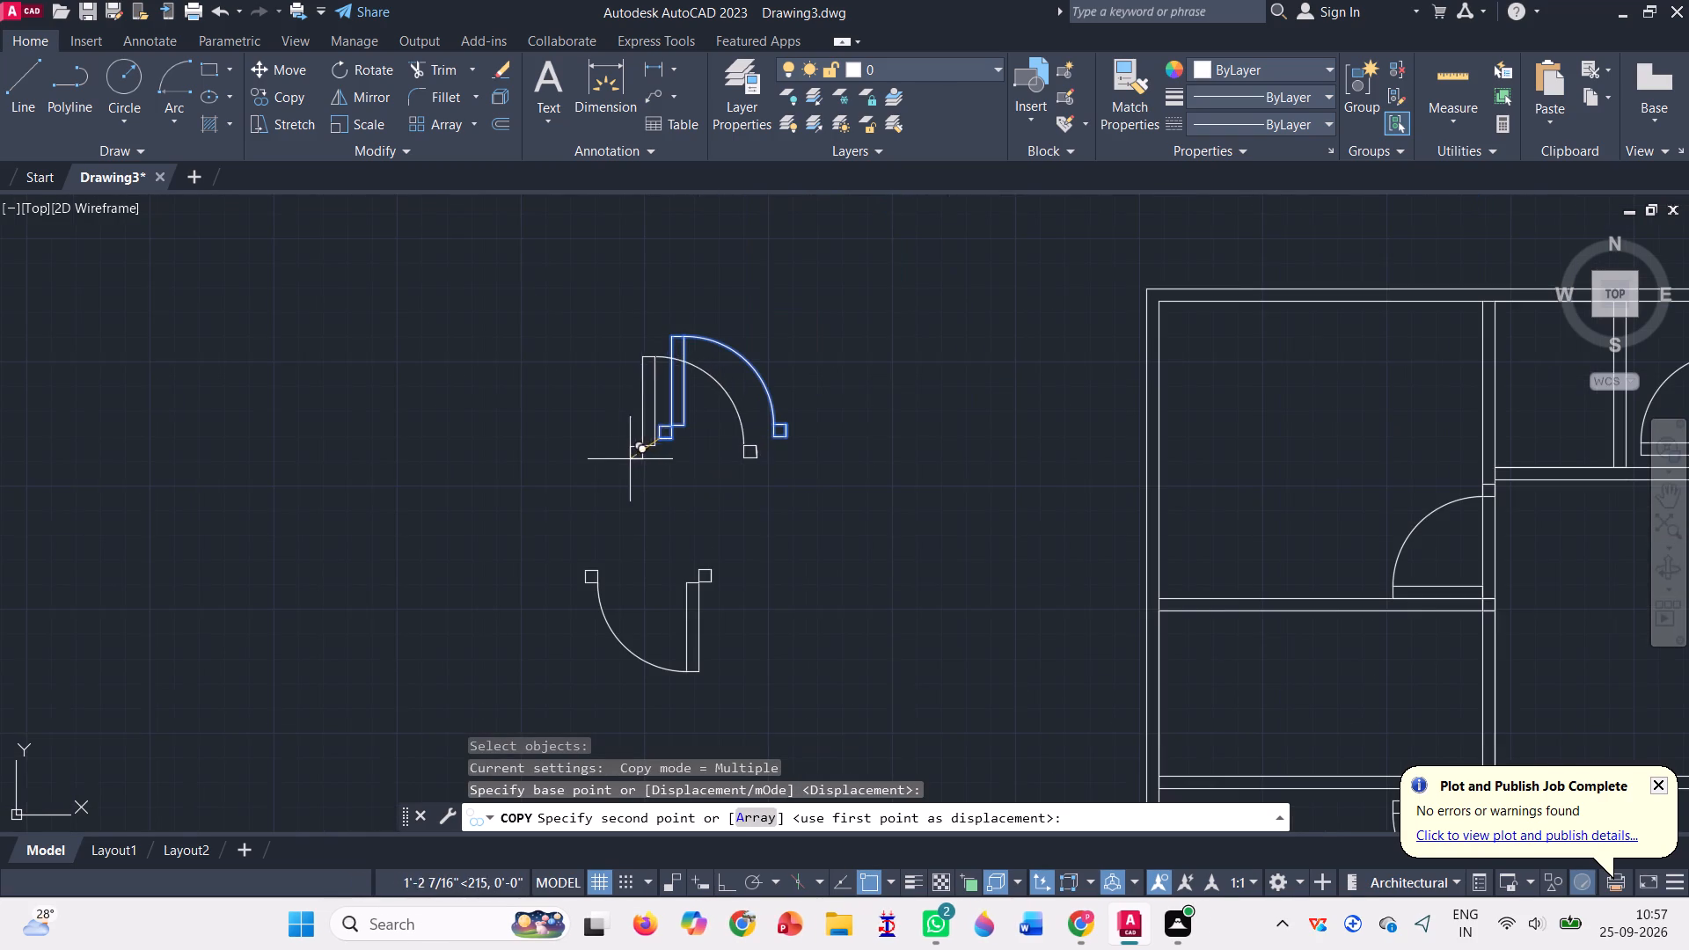
{"action": "scroll", "coordinate": [933, 500], "scroll_direction": "down", "scroll_amount": 1}
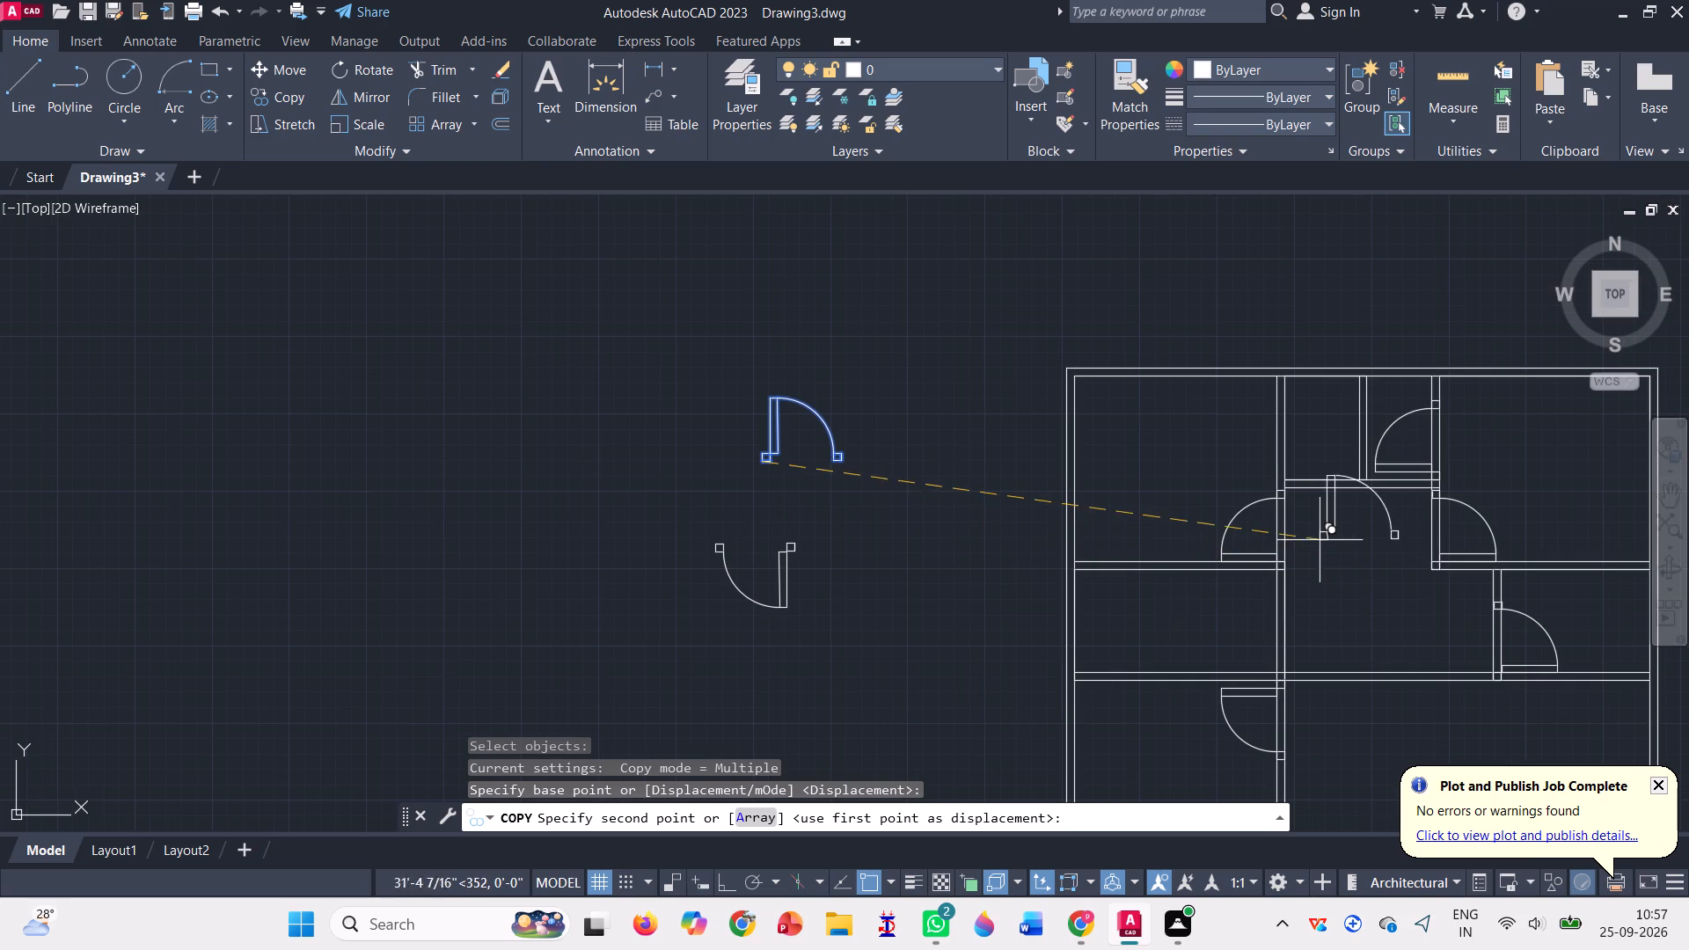
{"action": "scroll", "coordinate": [1314, 537], "scroll_direction": "up", "scroll_amount": 1}
{"action": "scroll", "coordinate": [1287, 463], "scroll_direction": "up", "scroll_amount": 3}
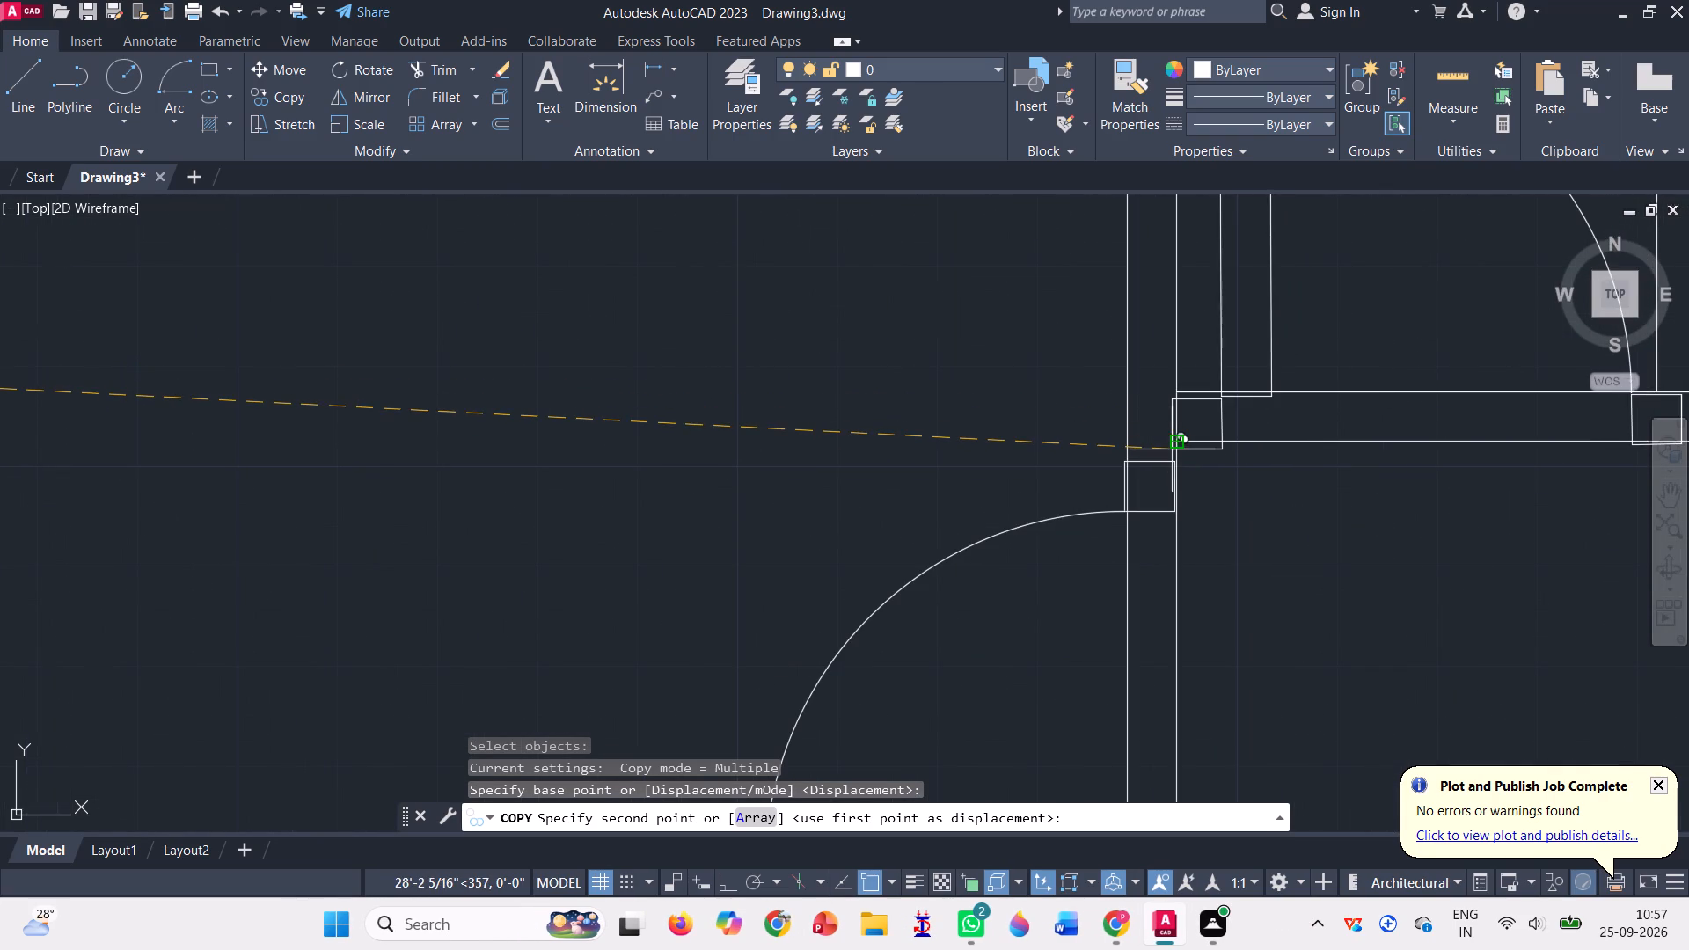
{"action": "left_click", "coordinate": [1177, 443]}
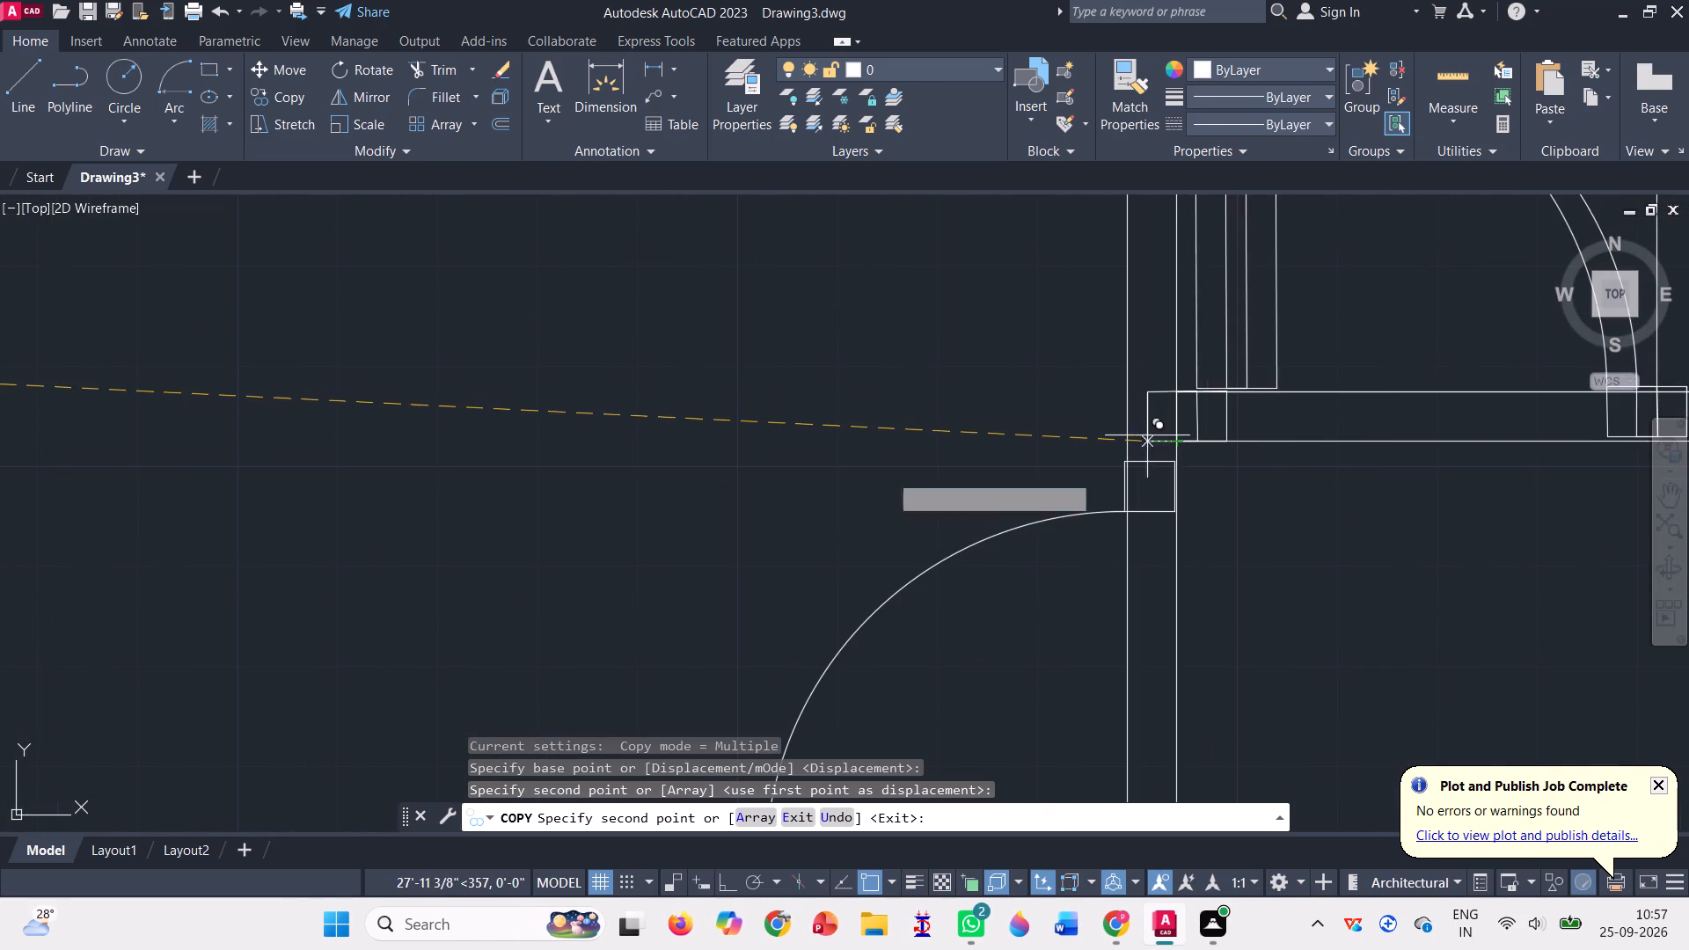
{"action": "scroll", "coordinate": [771, 457], "scroll_direction": "down", "scroll_amount": 2}
{"action": "scroll", "coordinate": [657, 442], "scroll_direction": "down", "scroll_amount": 1}
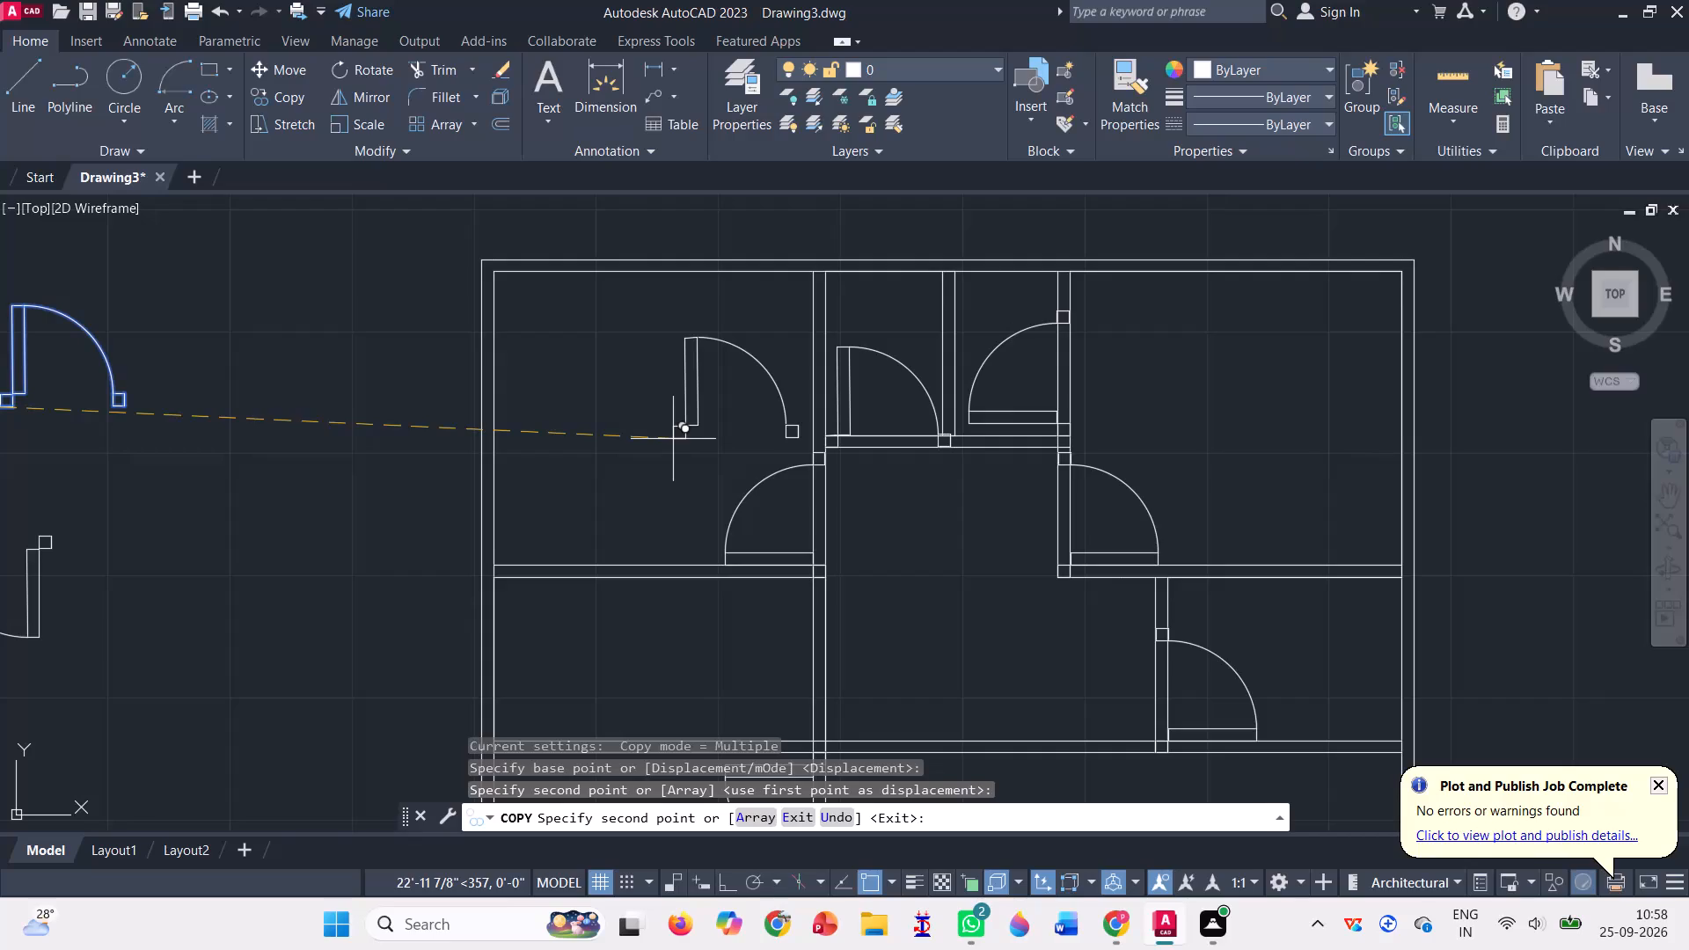
{"action": "key", "text": "Escape"}
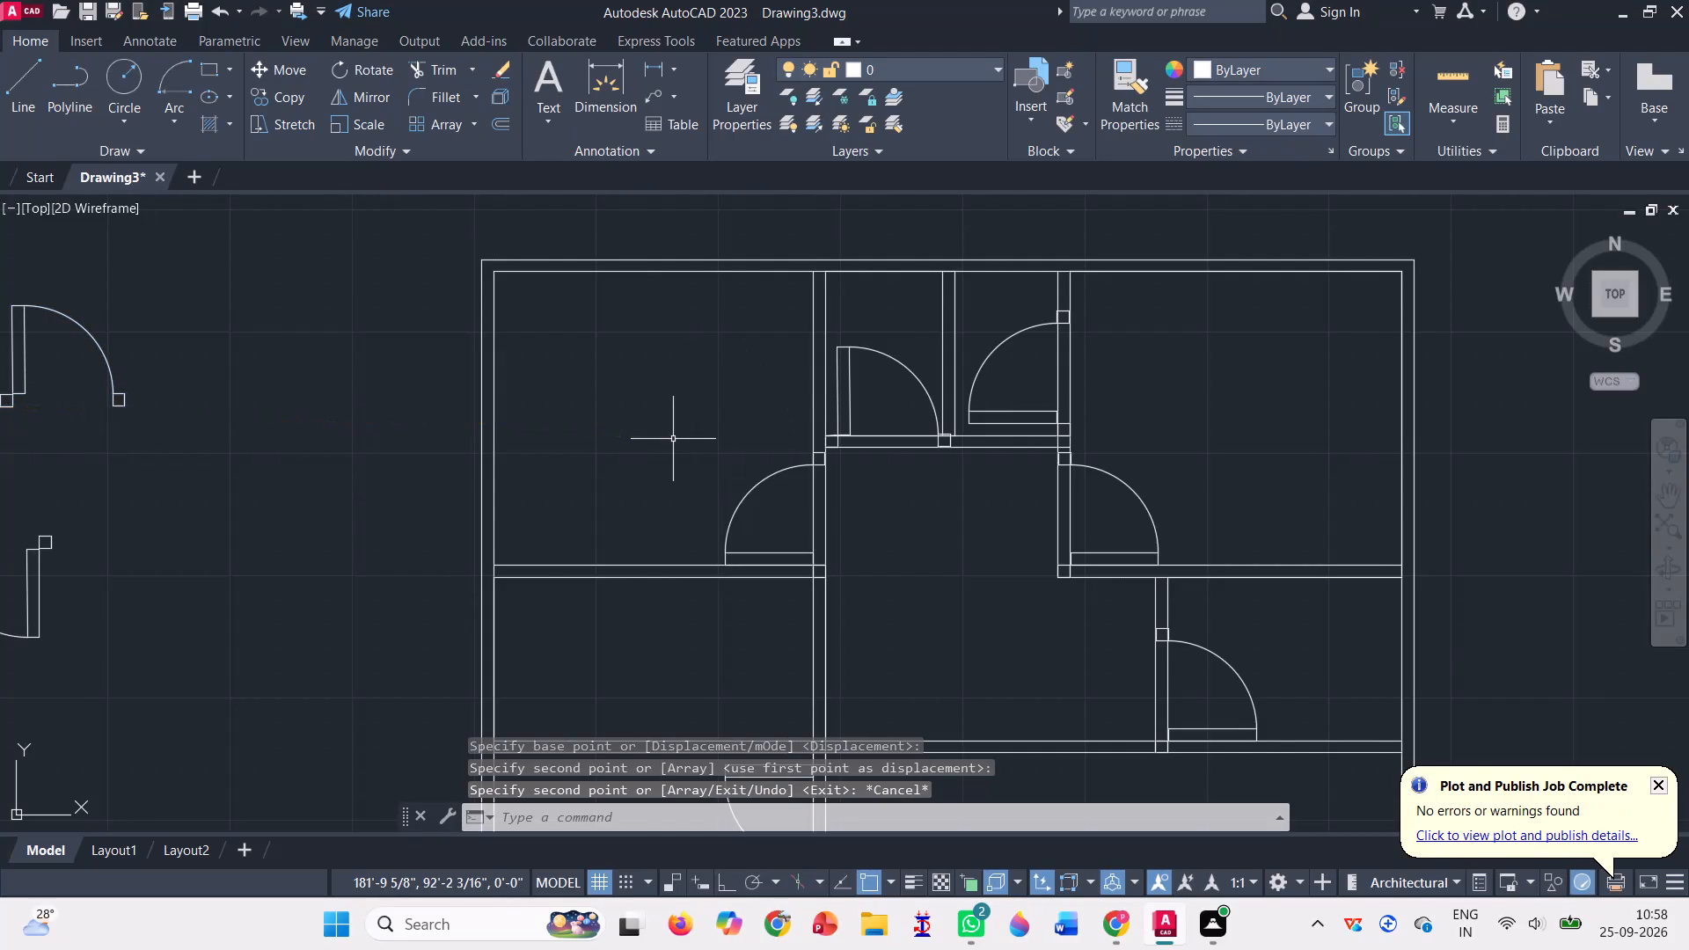
Scale the door in the narrow north room's south wall to roughly two-thirds size about its west jamb's southwest corner.
{"action": "left_click", "coordinate": [338, 121]}
{"action": "scroll", "coordinate": [894, 335], "scroll_direction": "up", "scroll_amount": 3}
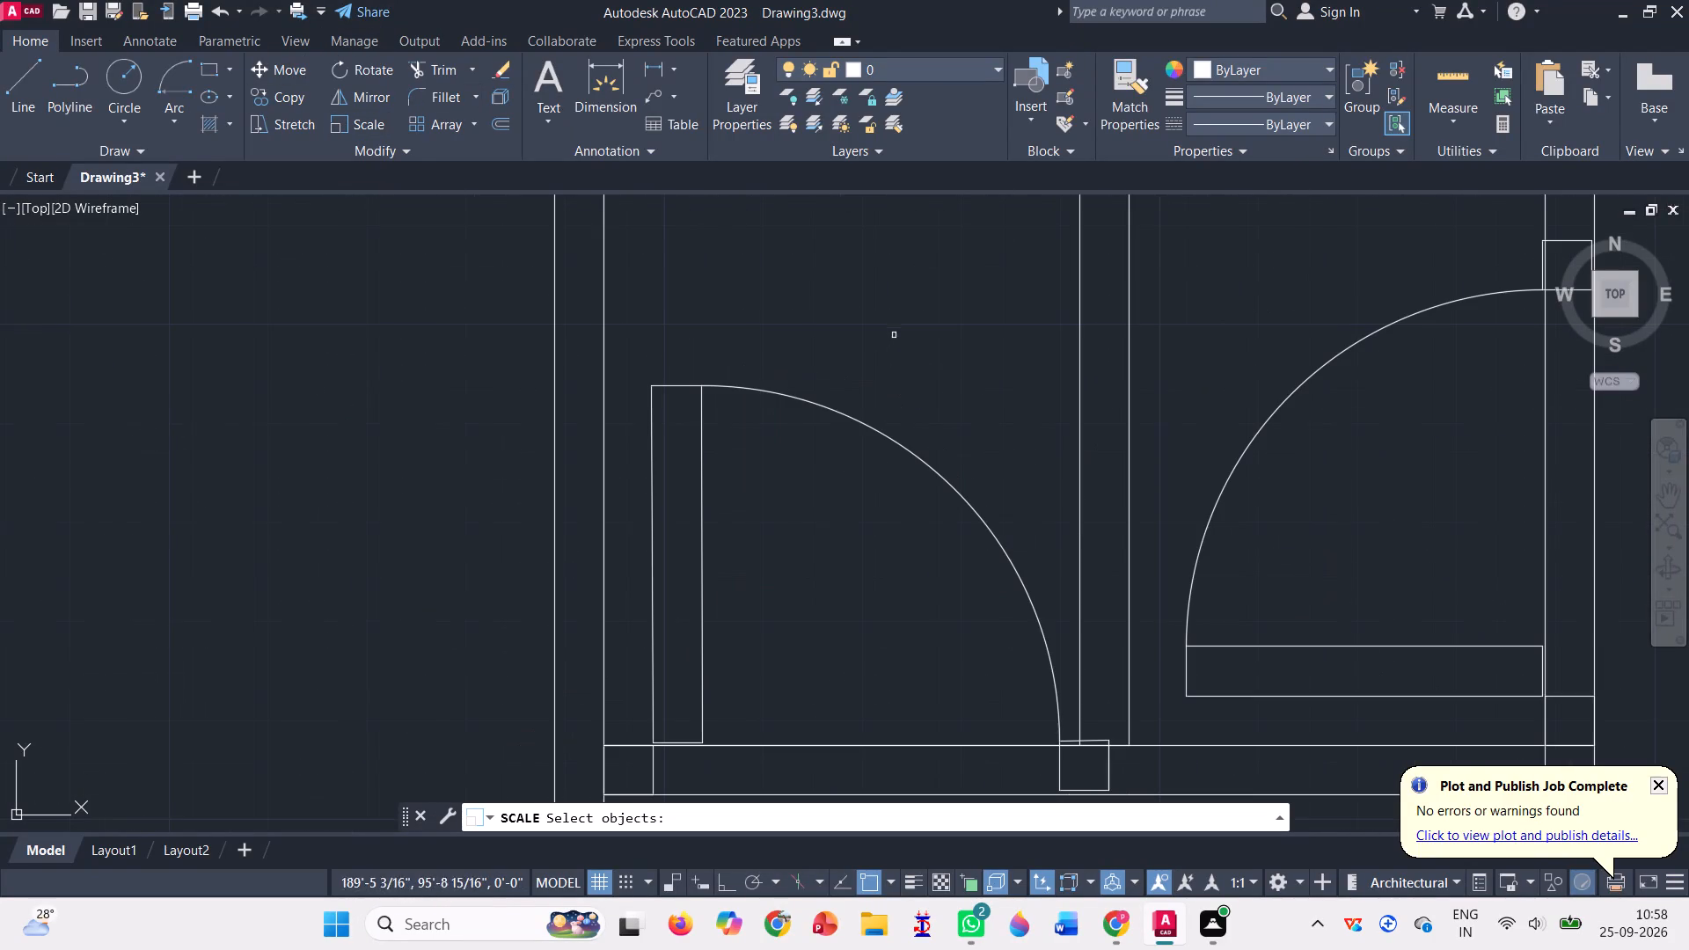
{"action": "left_click", "coordinate": [846, 420]}
{"action": "left_click_drag", "start_coordinate": [624, 373], "coordinate": [738, 464]}
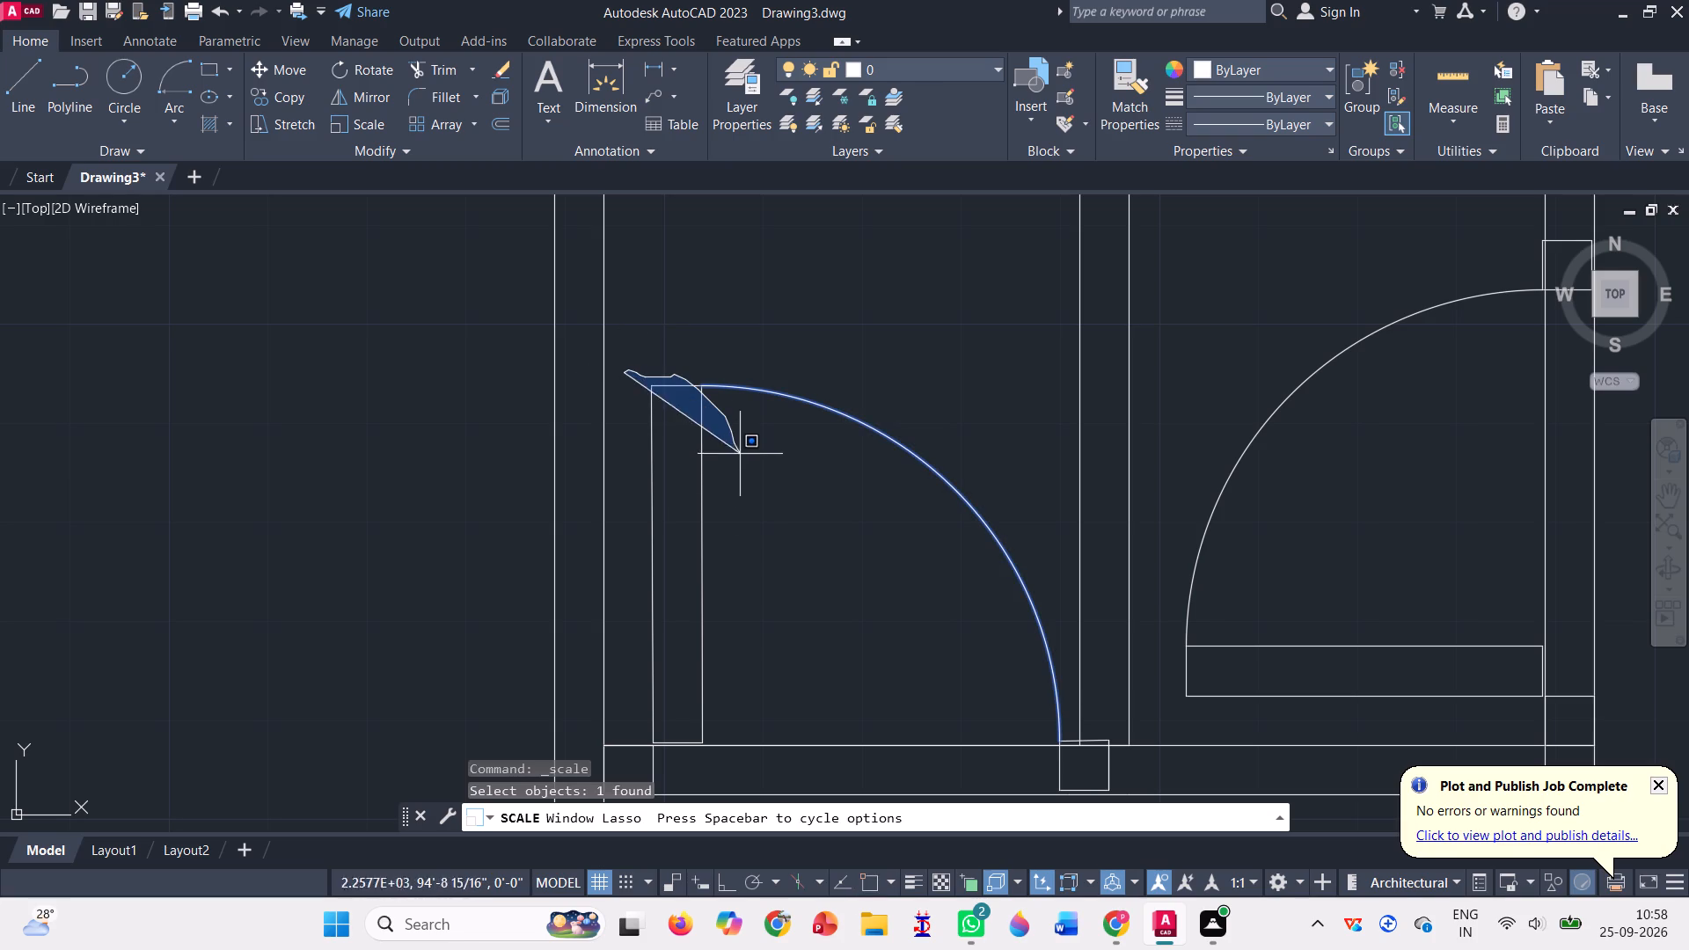
{"action": "left_click_drag", "start_coordinate": [738, 464], "coordinate": [645, 714]}
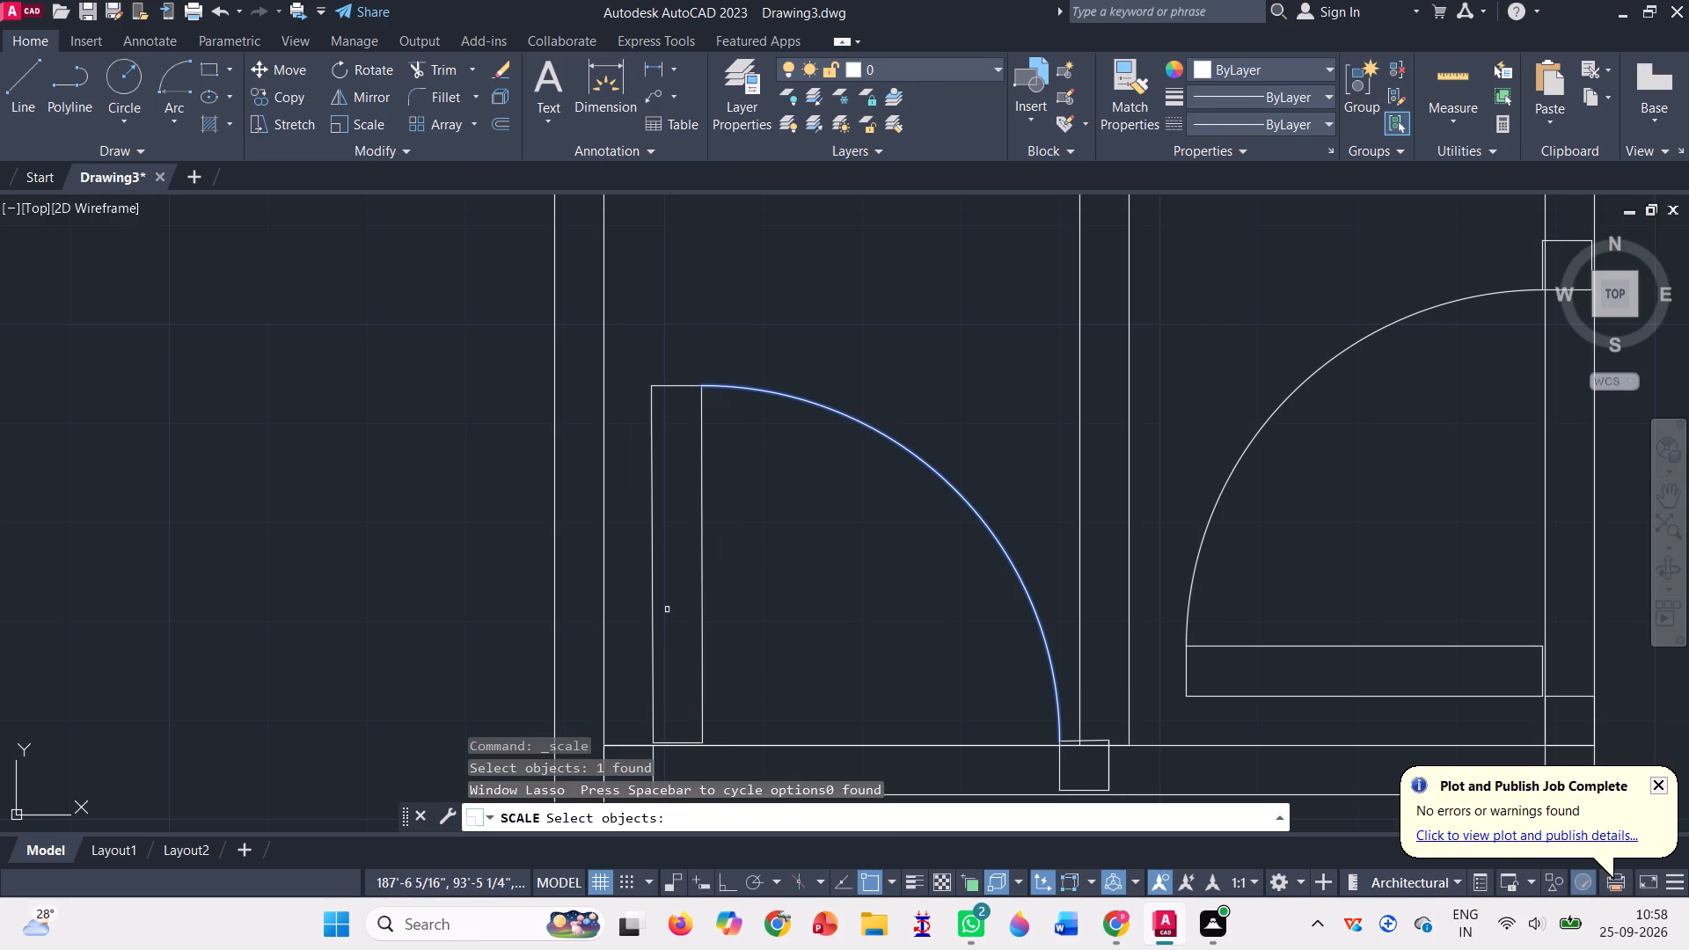
{"action": "left_click", "coordinate": [684, 384]}
{"action": "left_click", "coordinate": [706, 432]}
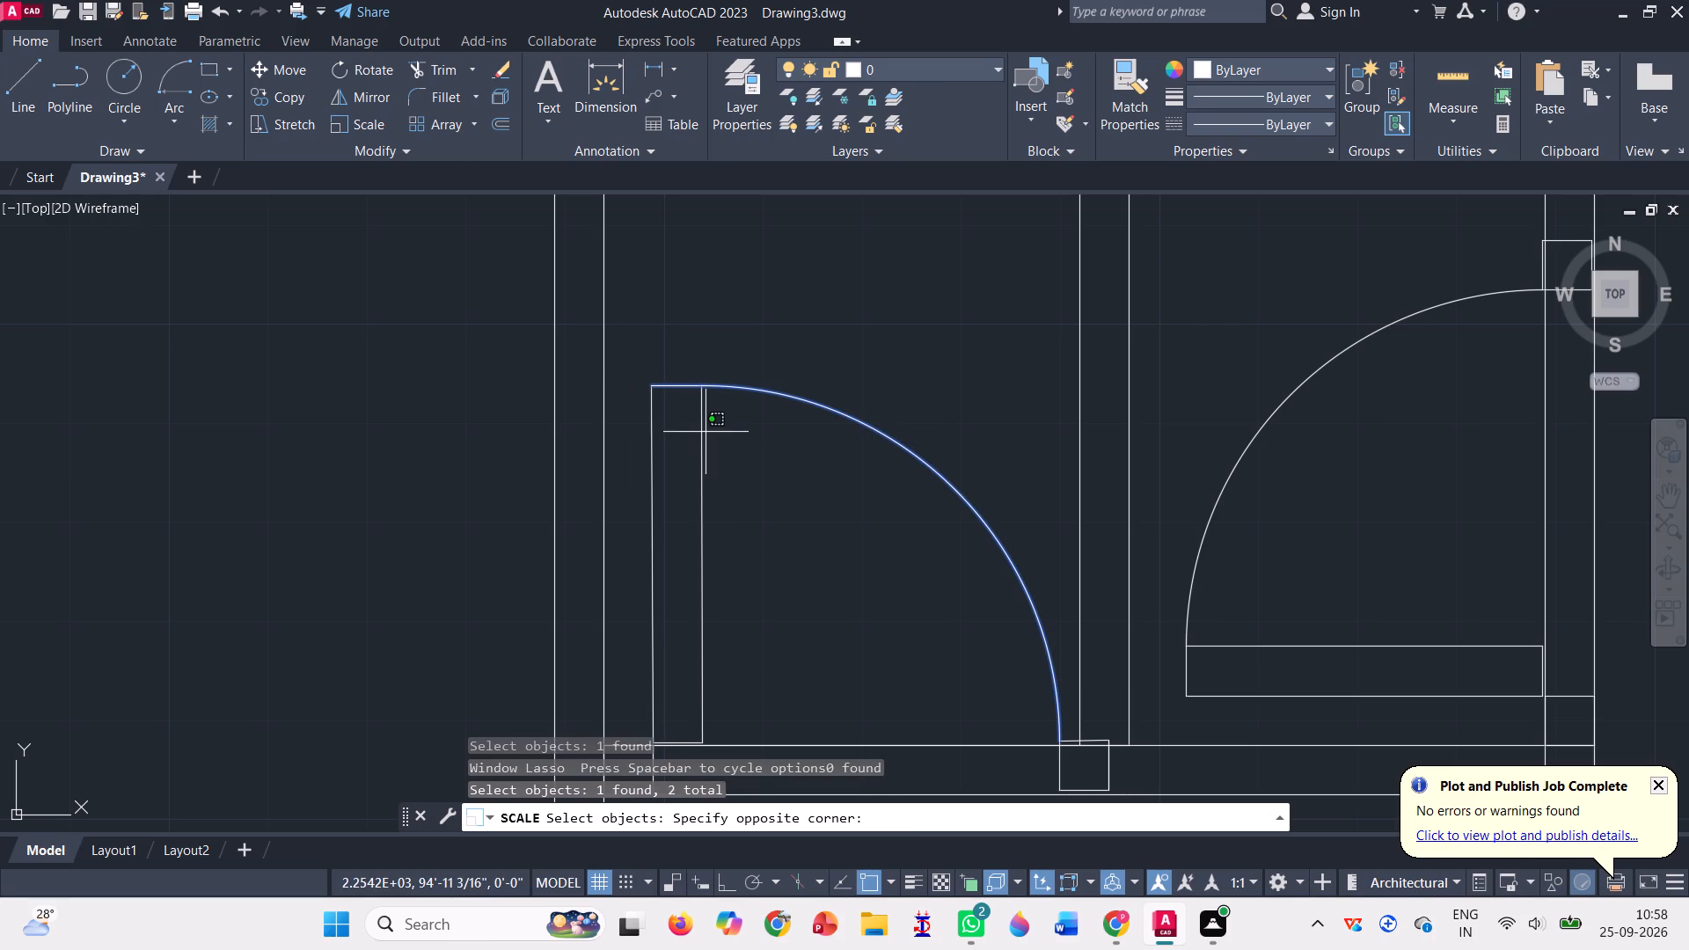
{"action": "left_click", "coordinate": [693, 430]}
{"action": "left_click", "coordinate": [645, 457]}
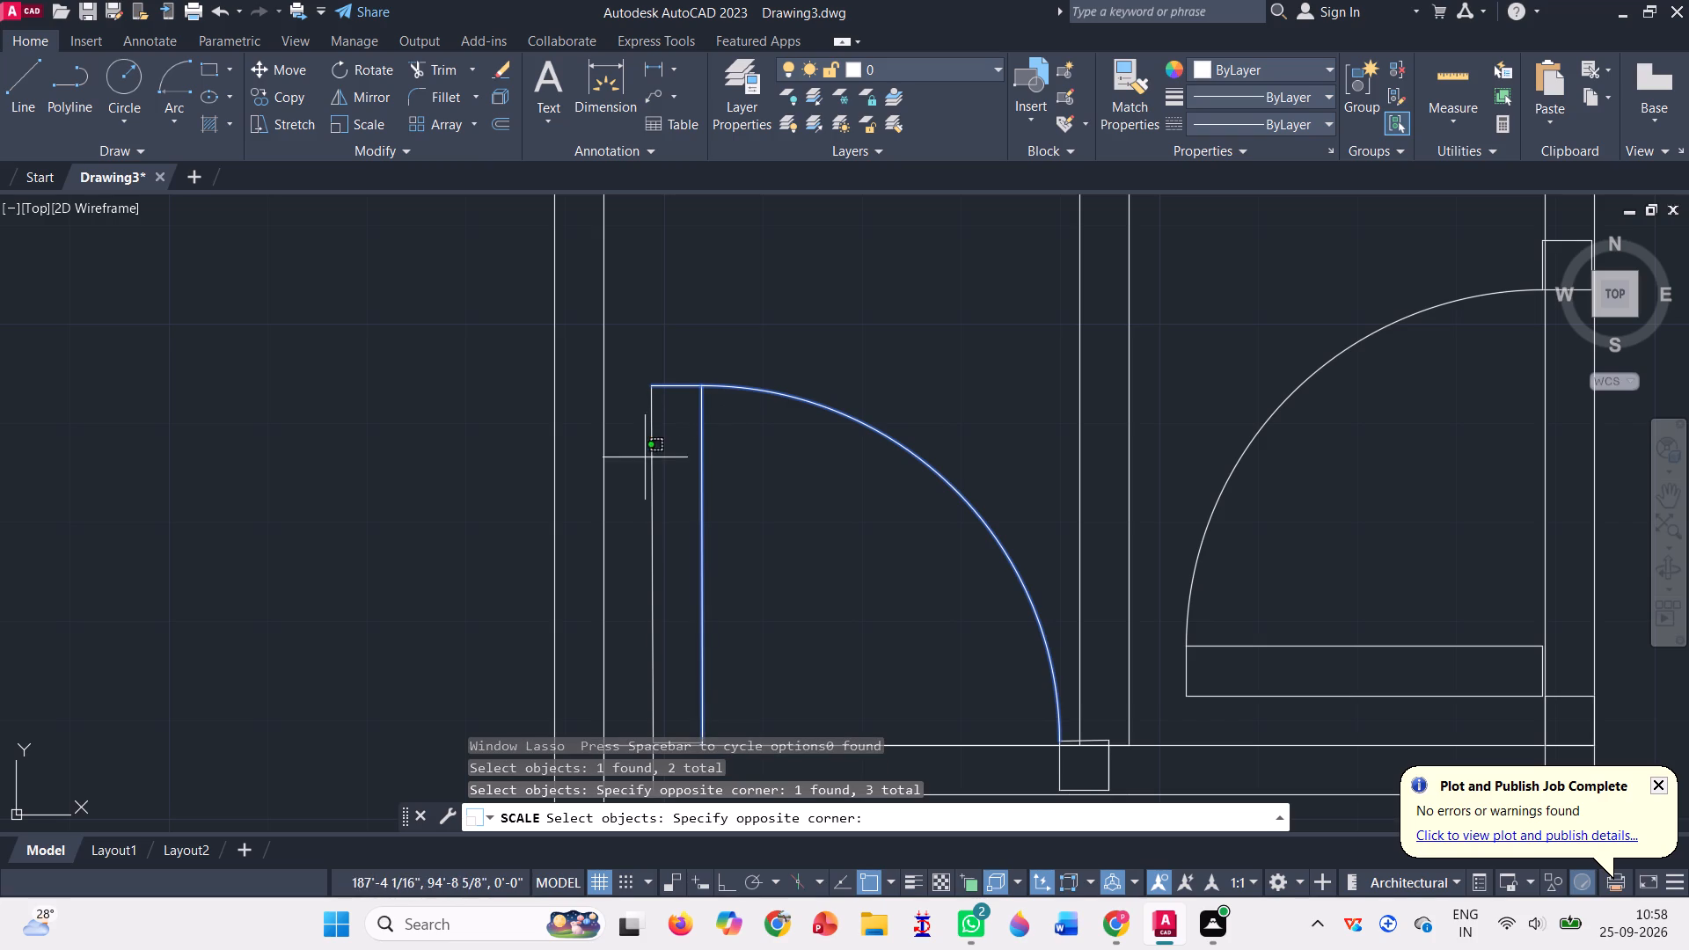
{"action": "left_click", "coordinate": [654, 460]}
{"action": "left_click", "coordinate": [653, 460]}
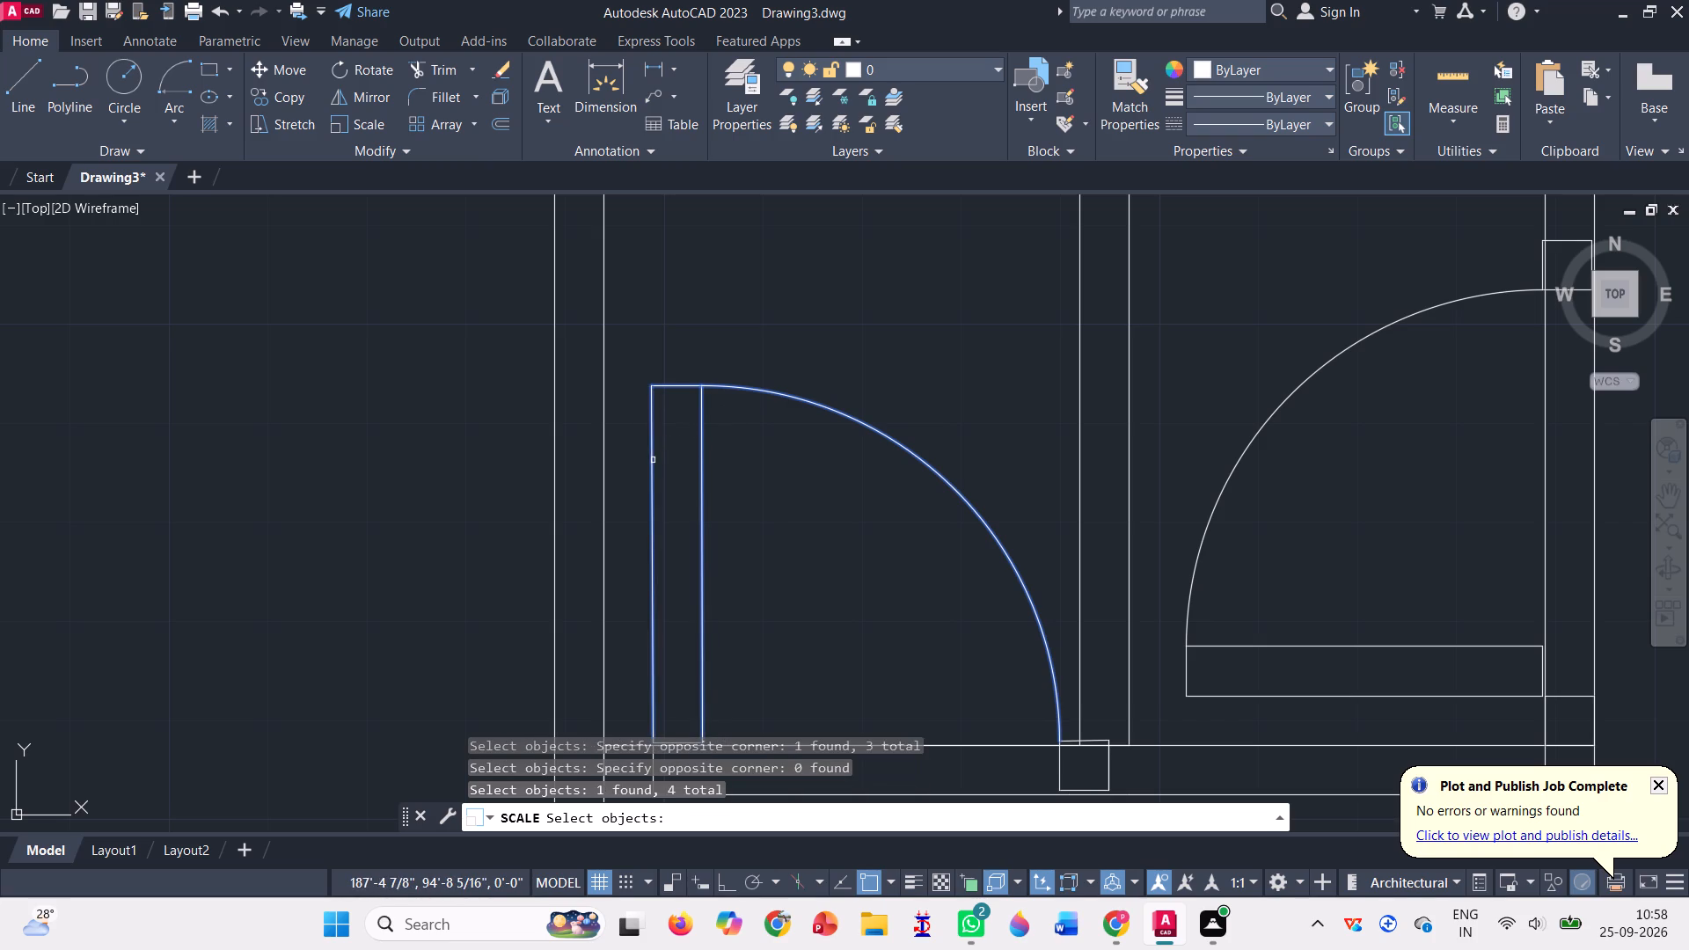
{"action": "scroll", "coordinate": [732, 340], "scroll_direction": "down", "scroll_amount": 2}
{"action": "scroll", "coordinate": [895, 502], "scroll_direction": "up", "scroll_amount": 4}
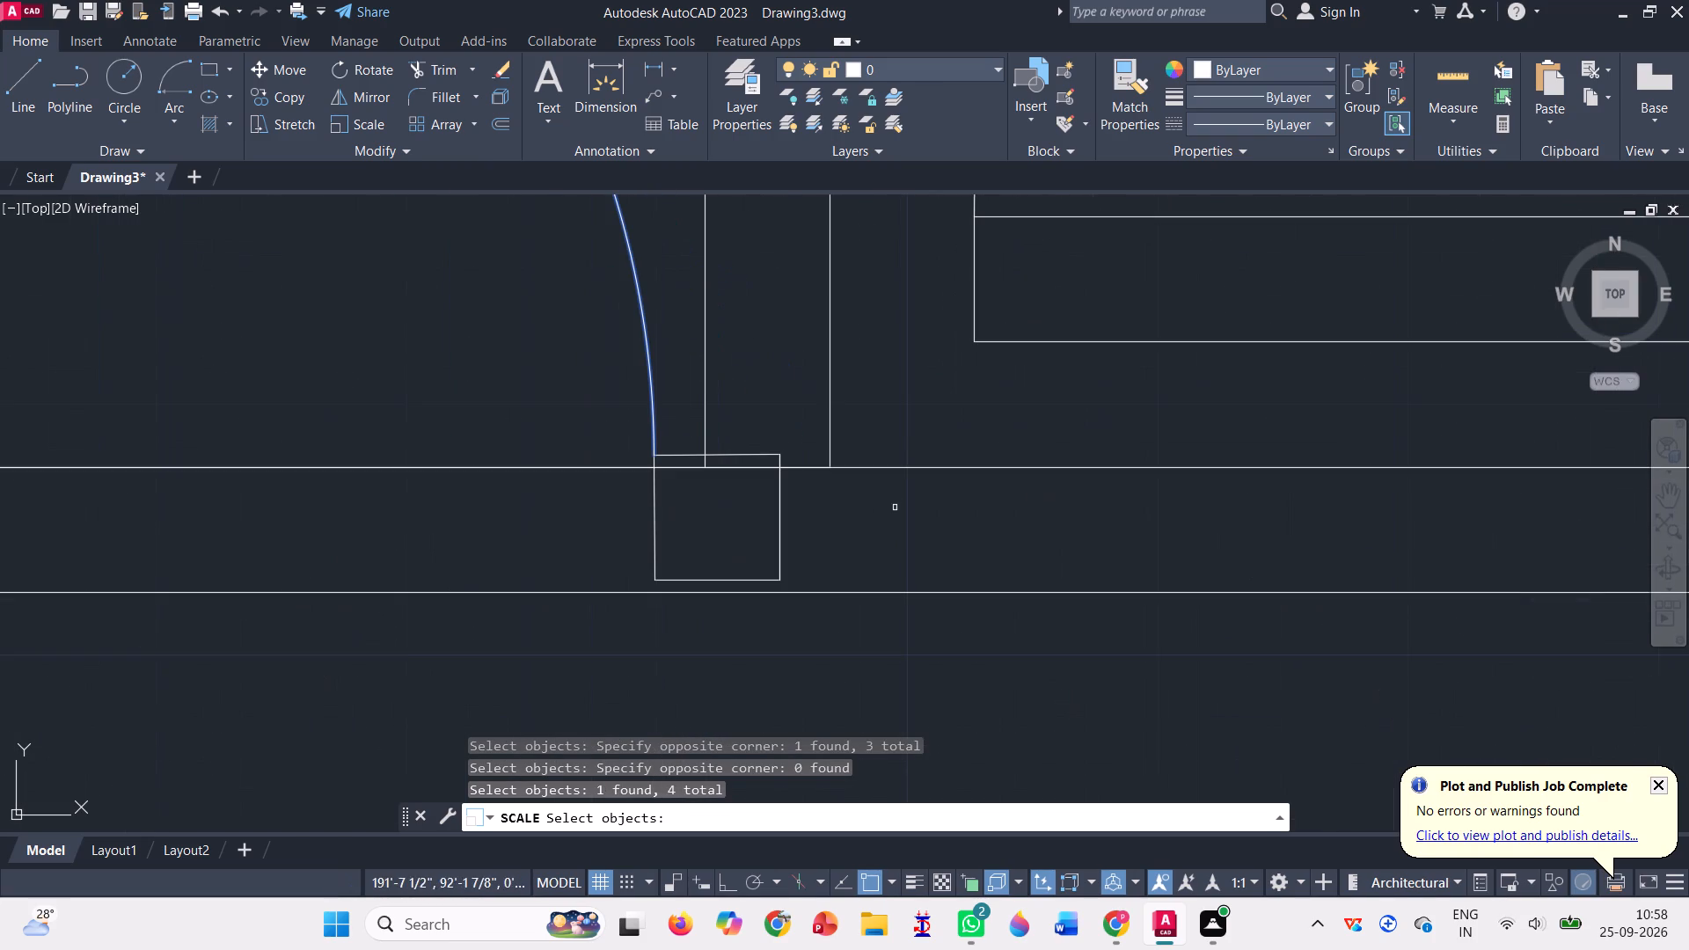
{"action": "left_click", "coordinate": [669, 456]}
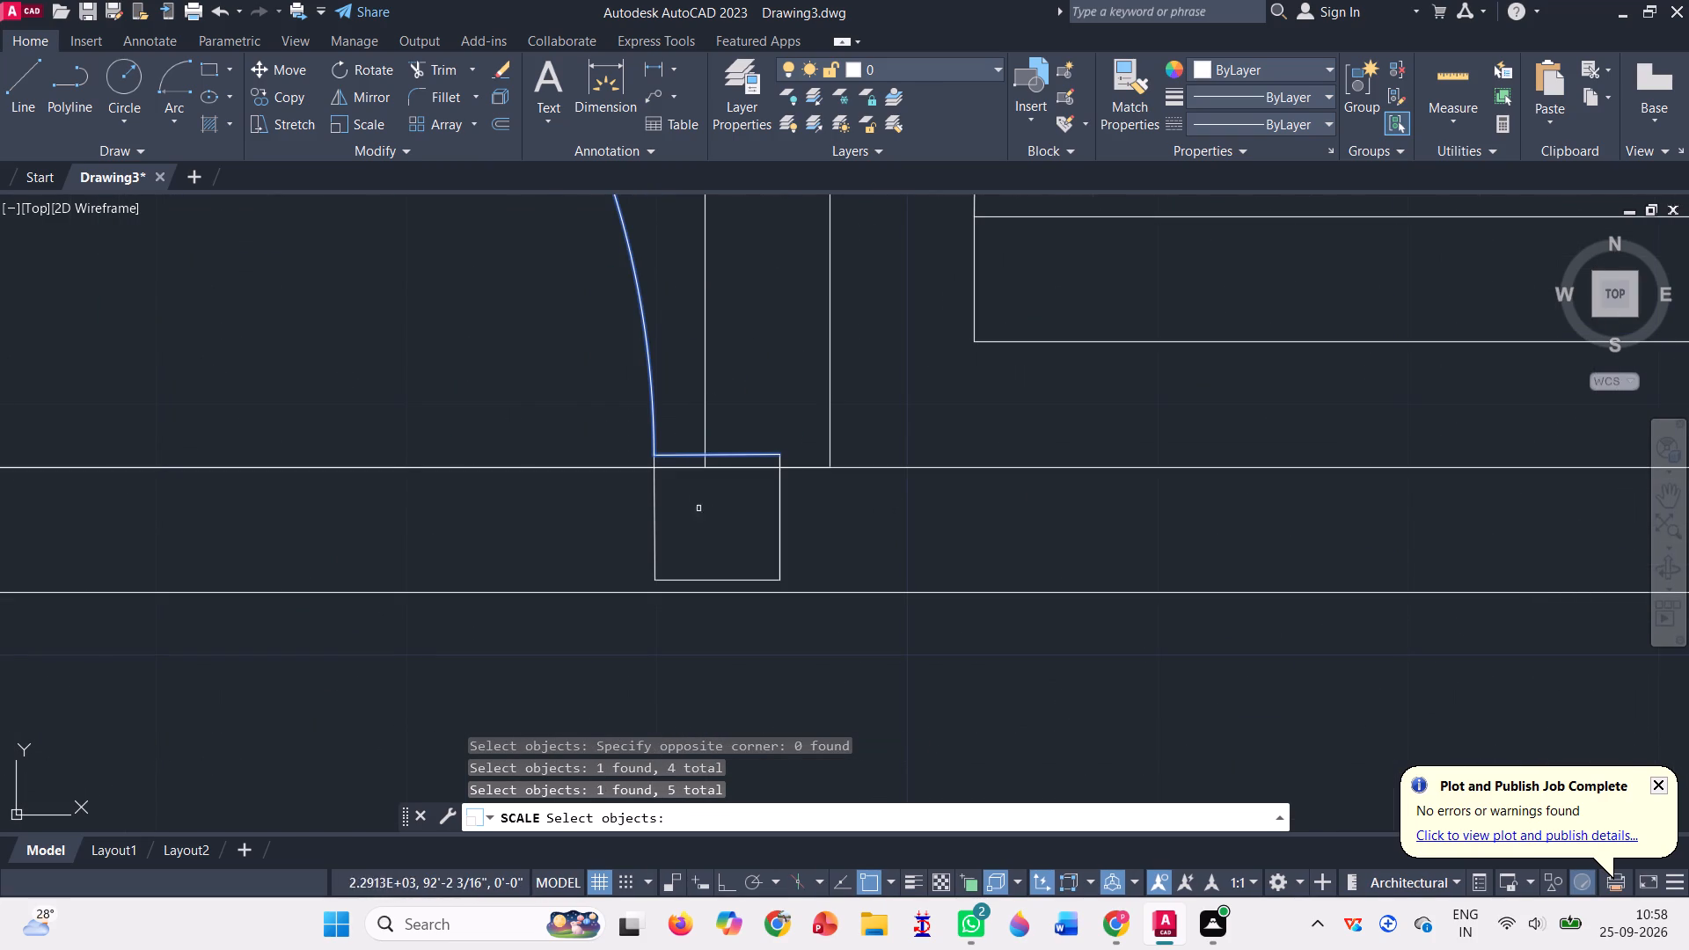
{"action": "left_click", "coordinate": [781, 530]}
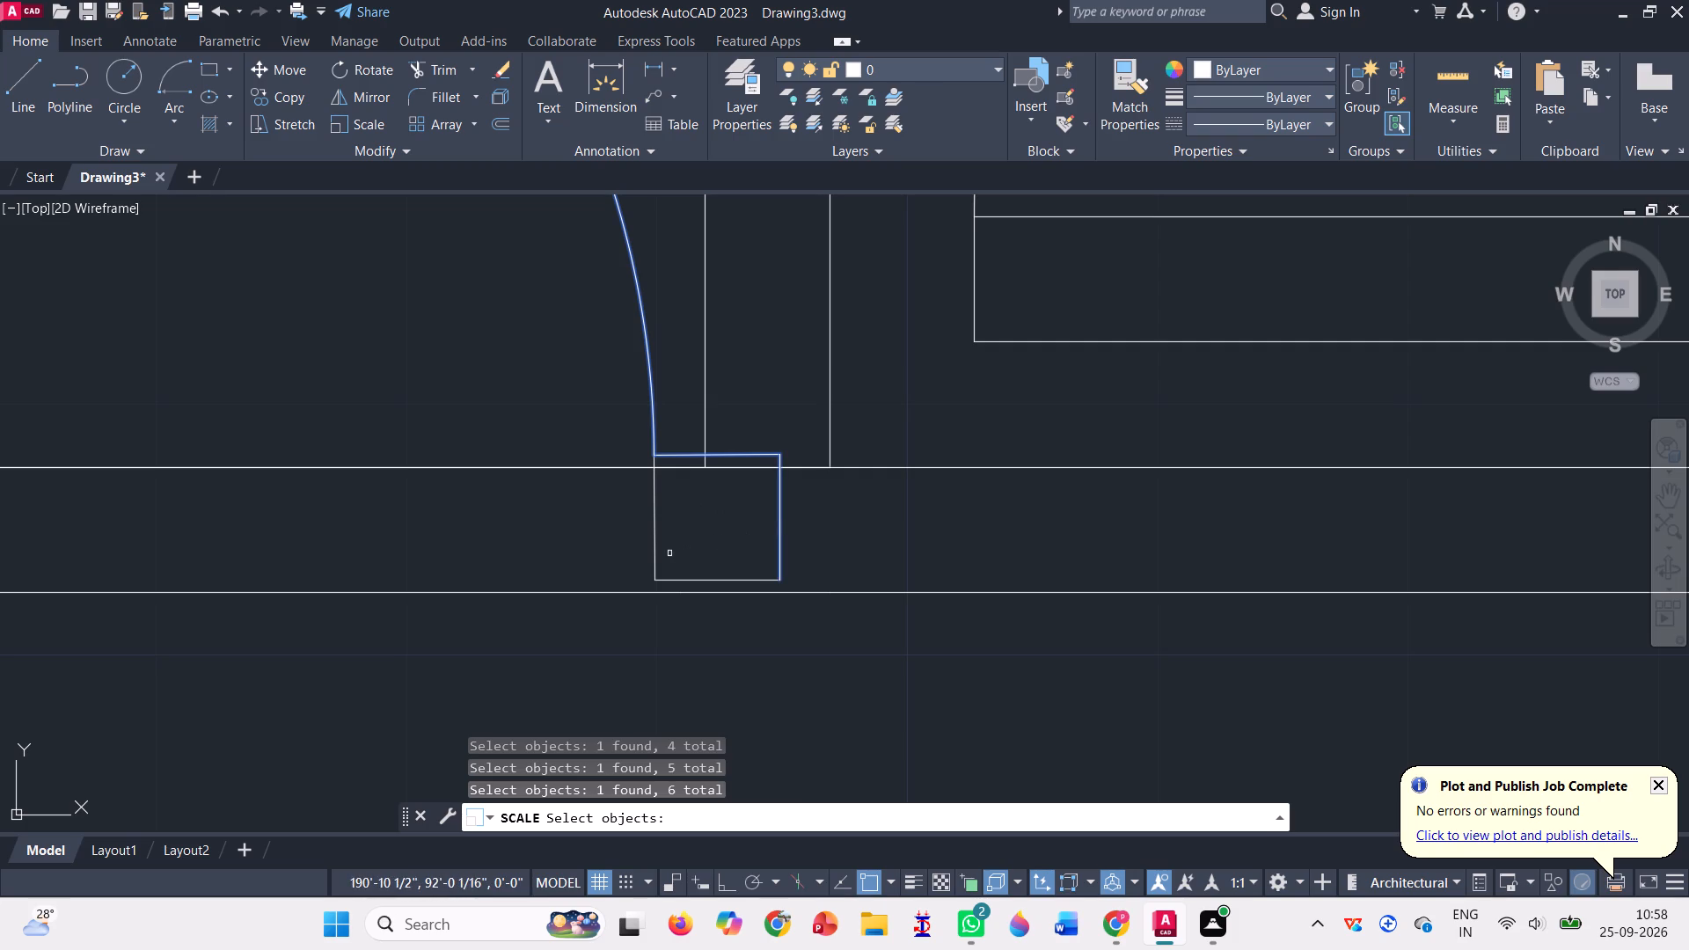
{"action": "left_click", "coordinate": [652, 534]}
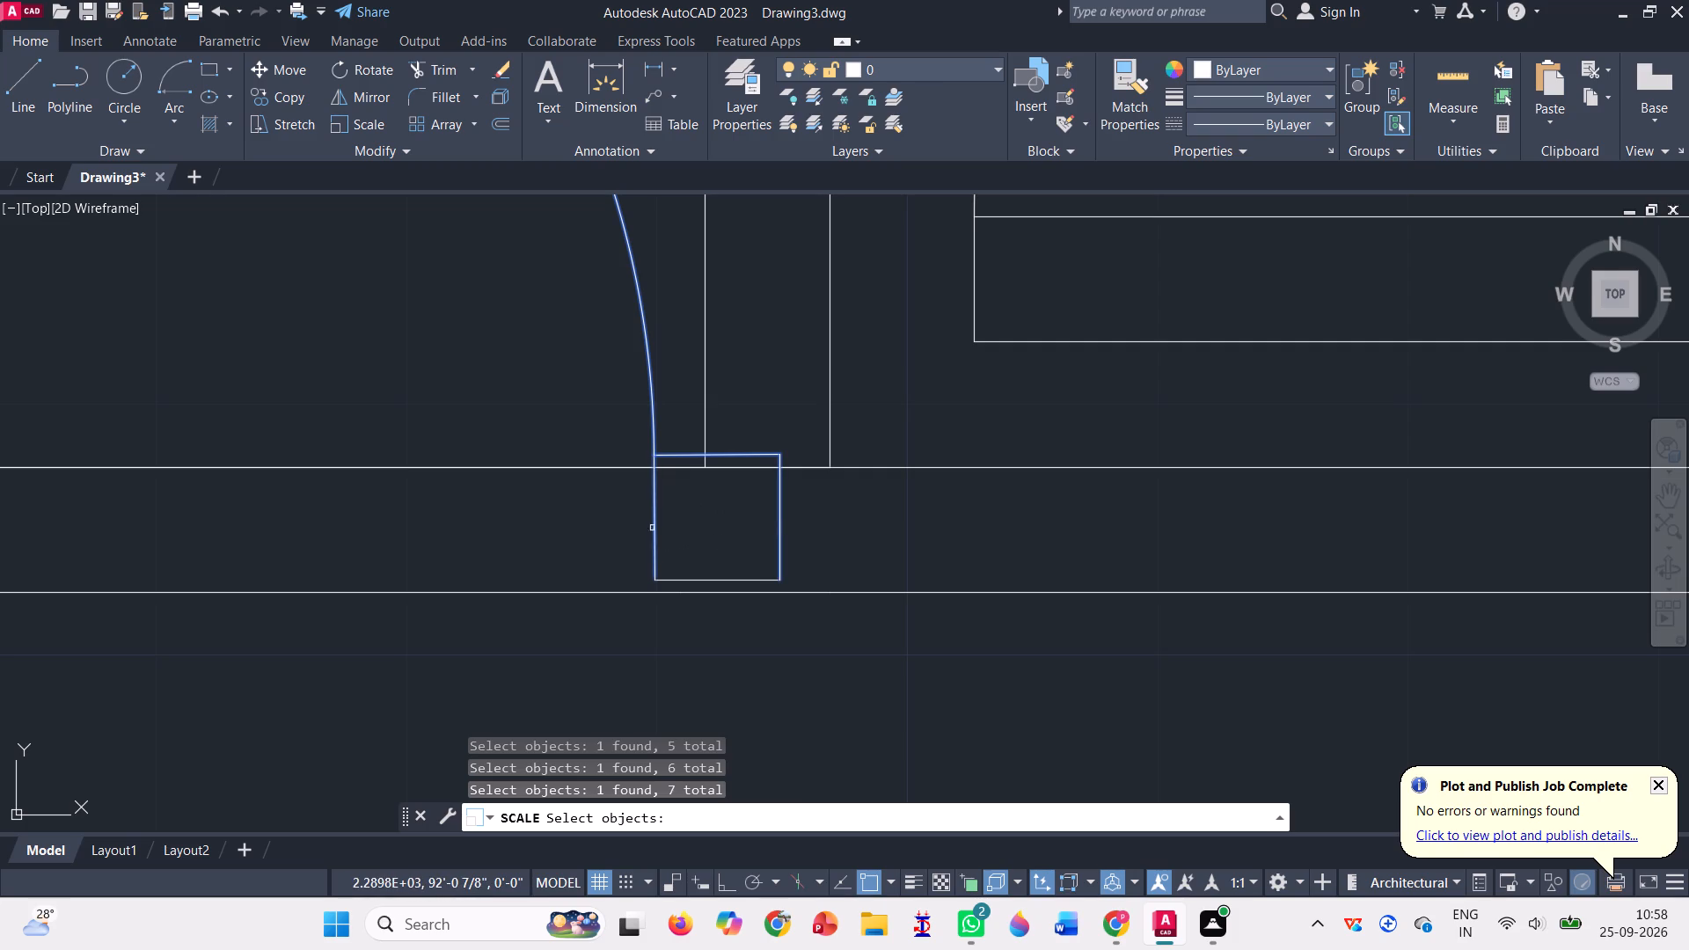
{"action": "left_click", "coordinate": [700, 584]}
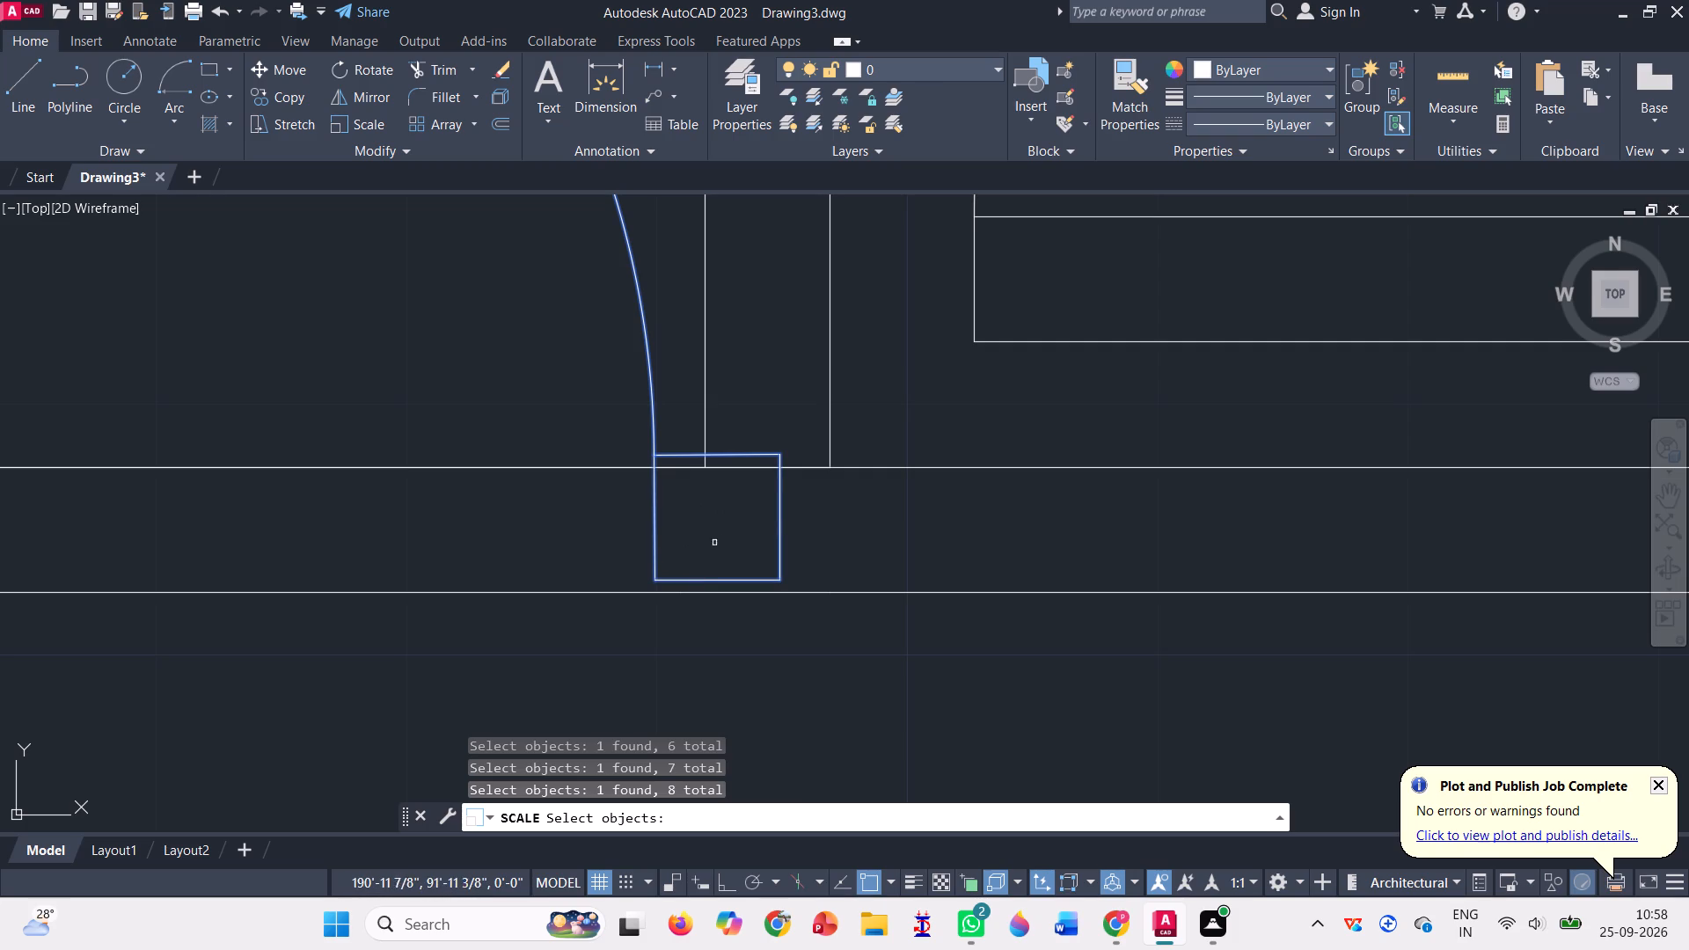
{"action": "scroll", "coordinate": [715, 457], "scroll_direction": "down", "scroll_amount": 3}
{"action": "scroll", "coordinate": [465, 465], "scroll_direction": "up", "scroll_amount": 4}
{"action": "left_click", "coordinate": [426, 401]}
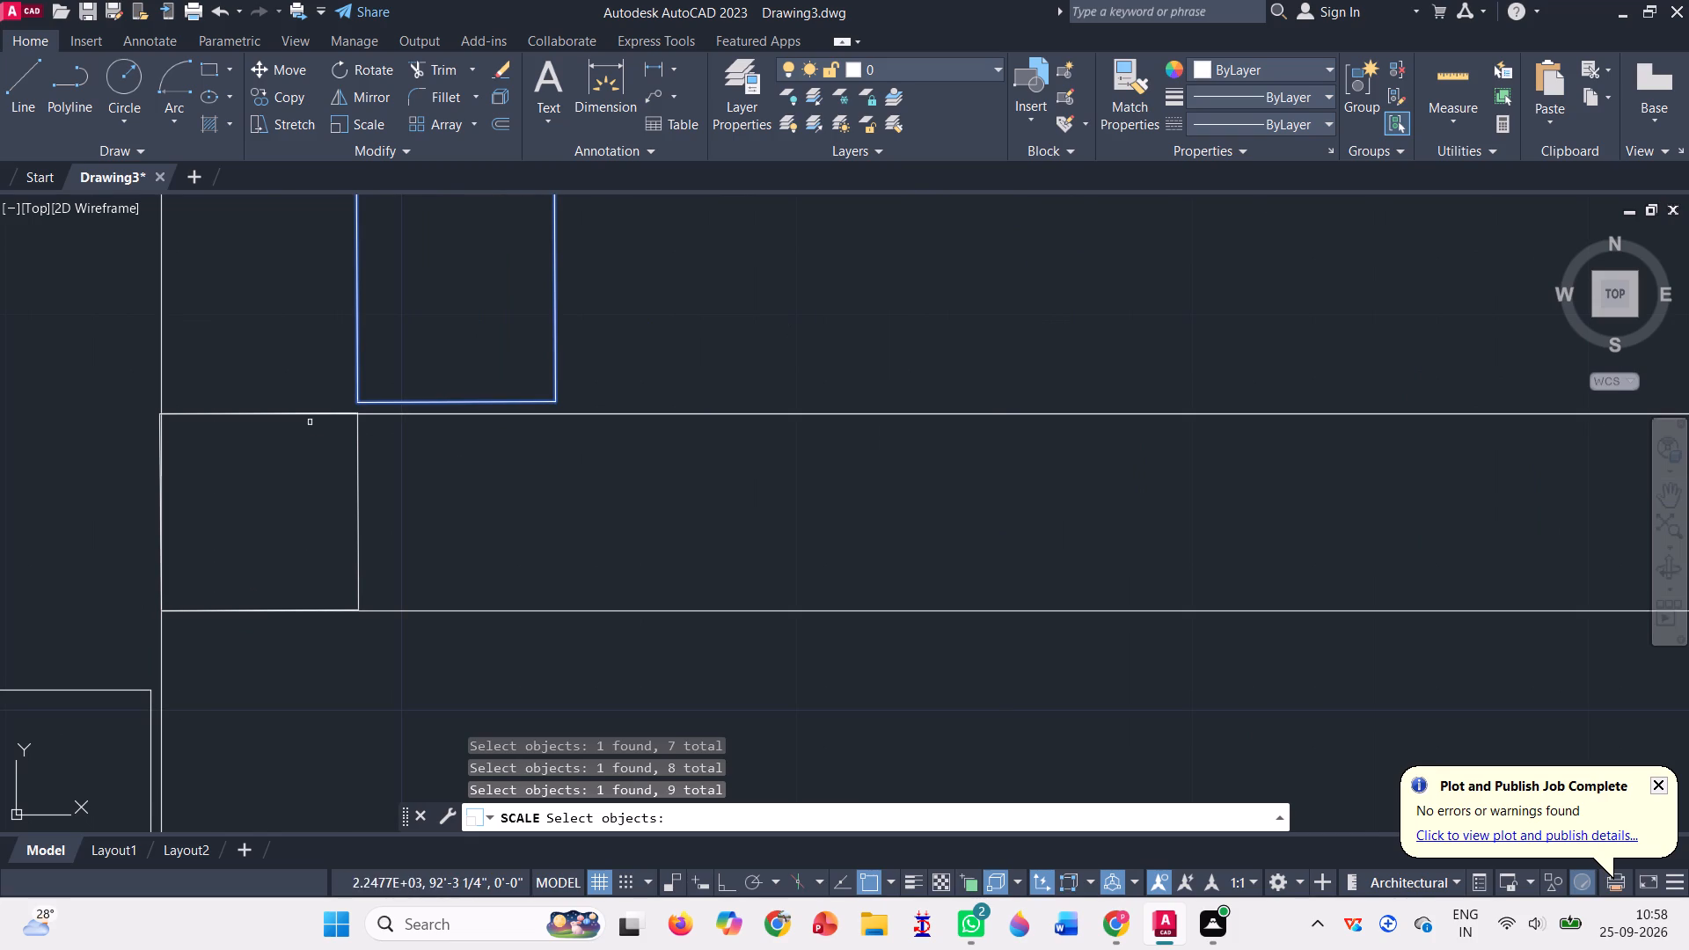
{"action": "left_click", "coordinate": [315, 413]}
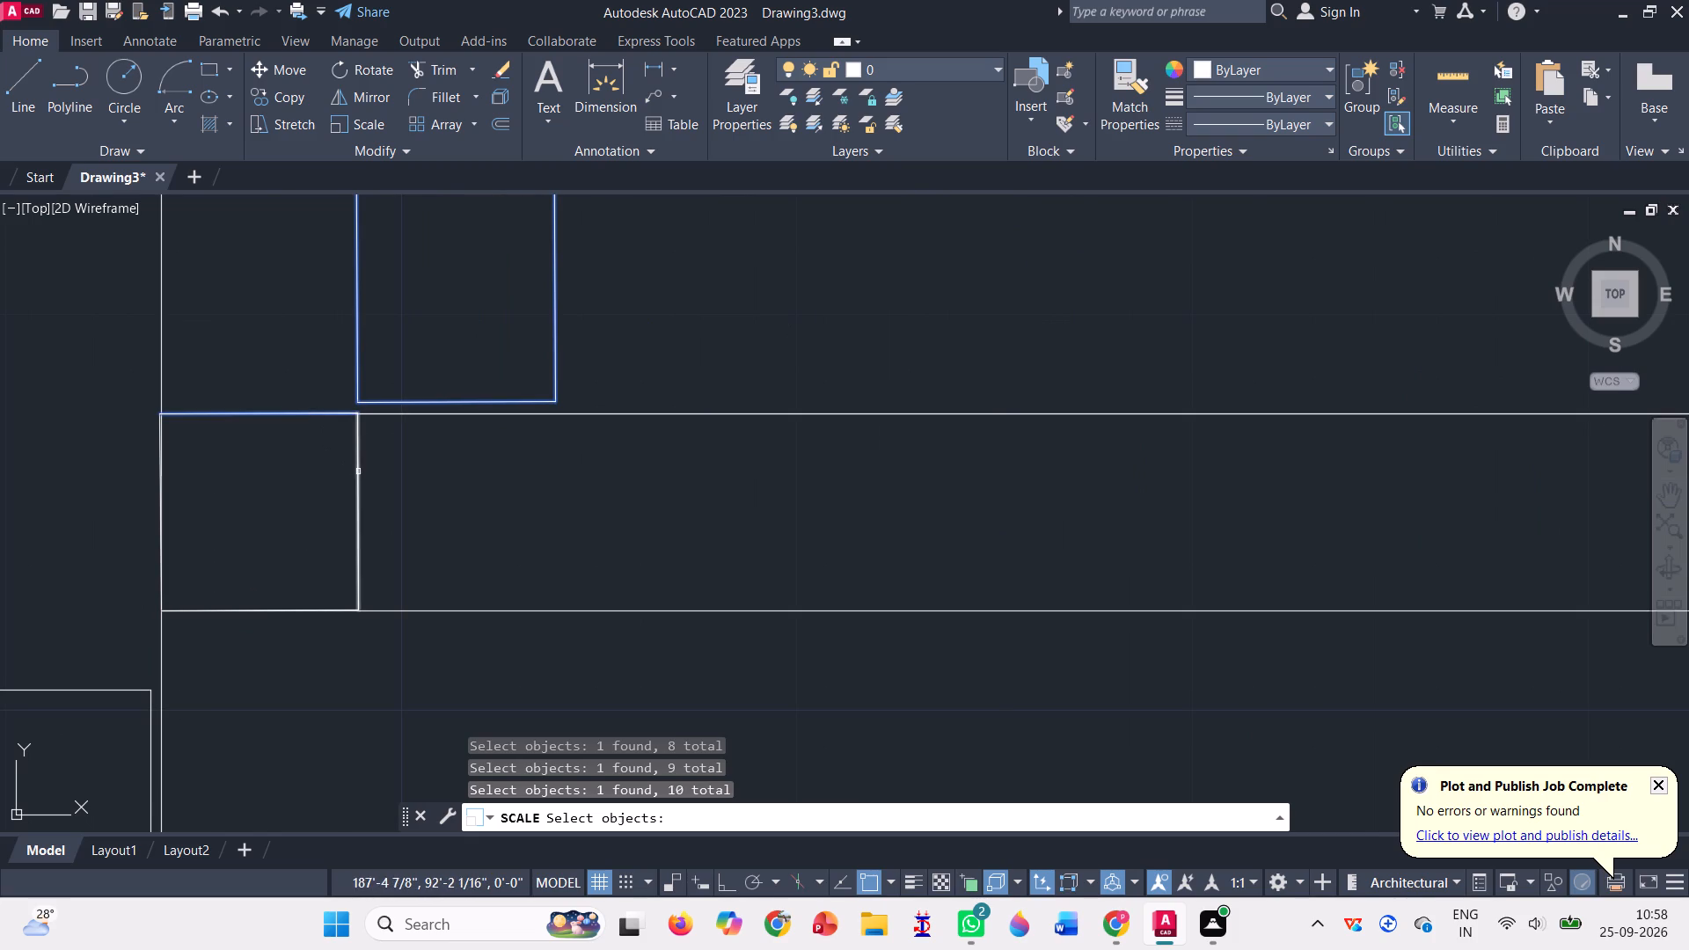
{"action": "left_click", "coordinate": [358, 471]}
{"action": "left_click", "coordinate": [271, 610]}
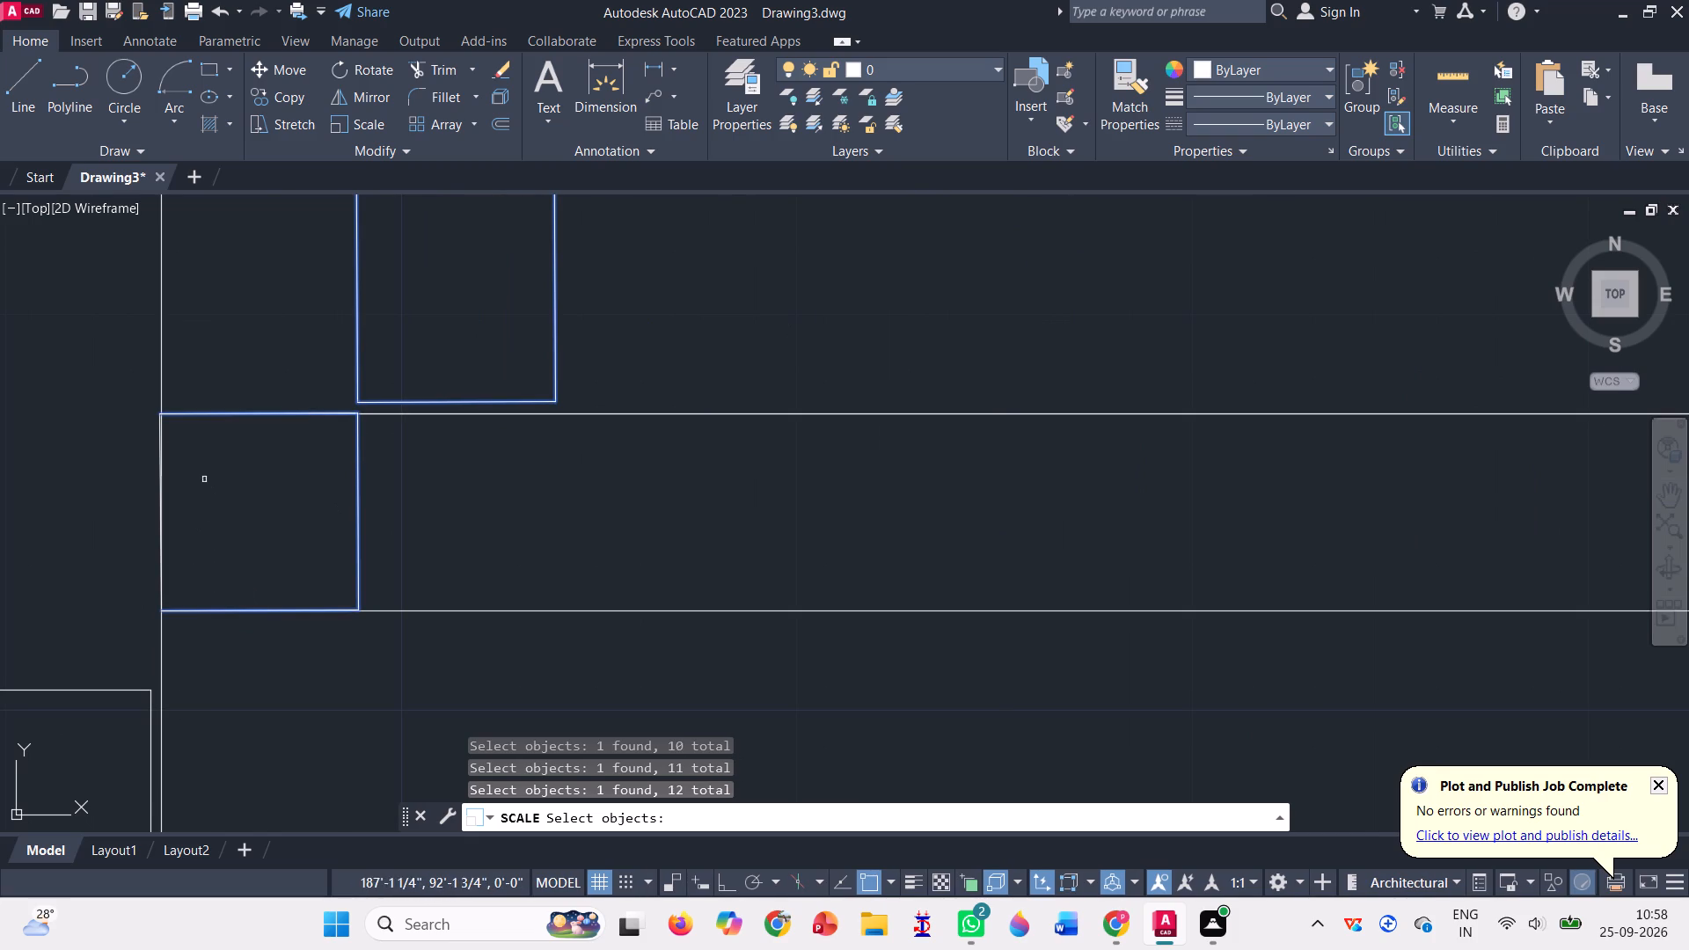
{"action": "left_click", "coordinate": [159, 454]}
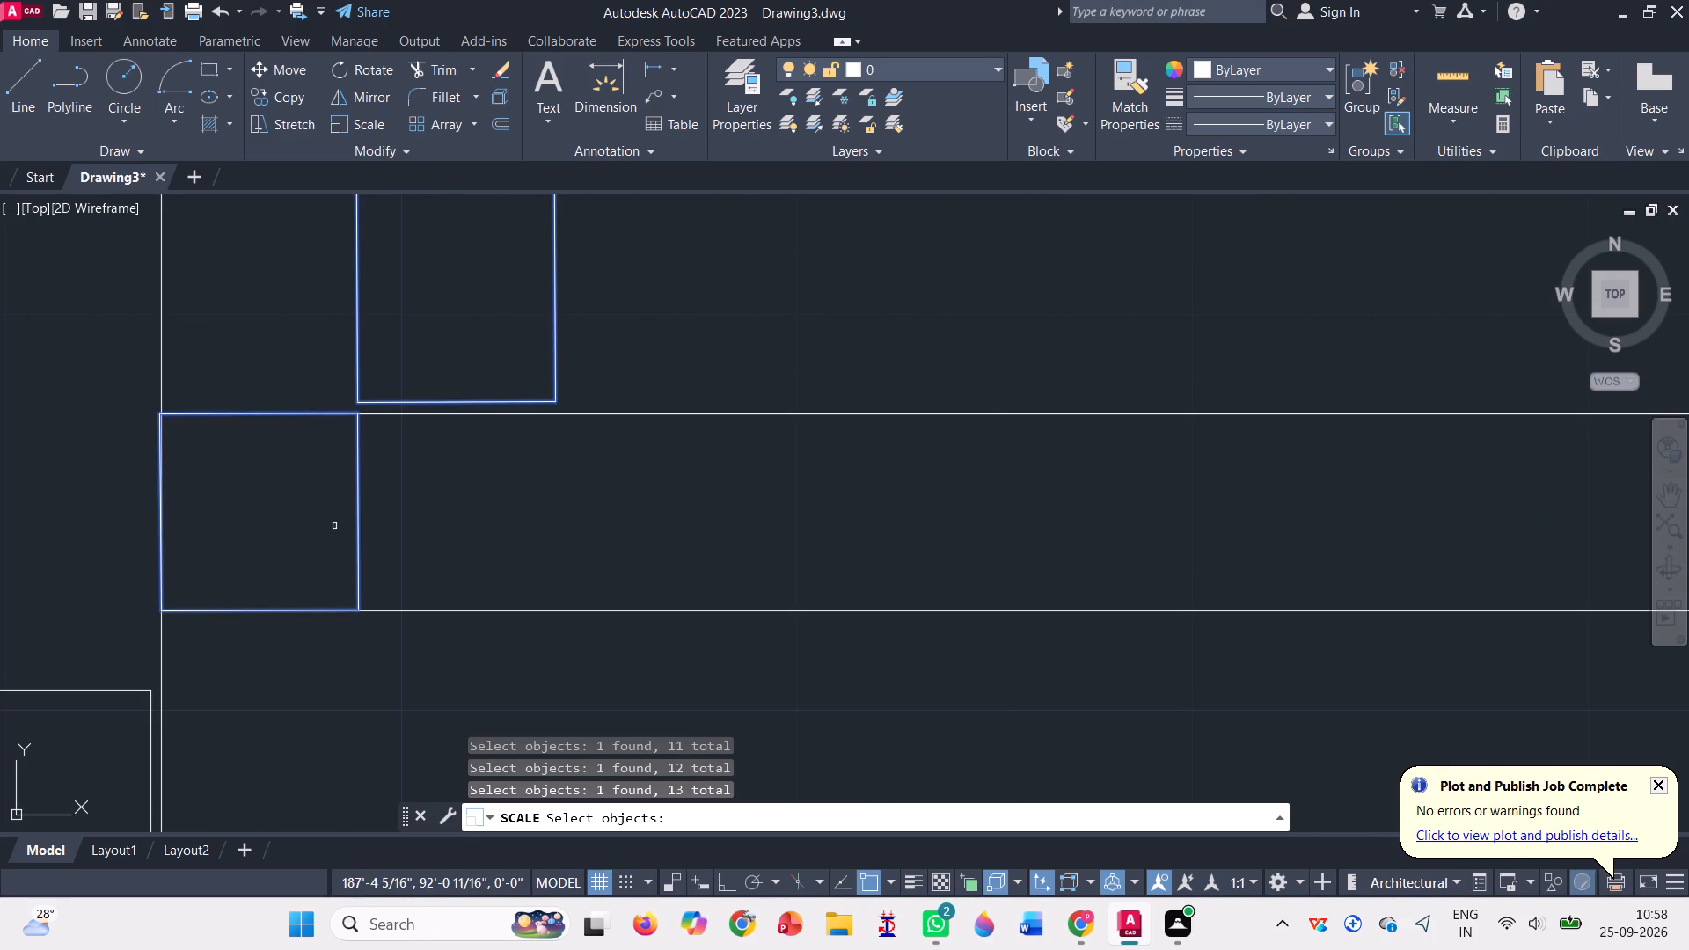
{"action": "scroll", "coordinate": [374, 549], "scroll_direction": "down", "scroll_amount": 4}
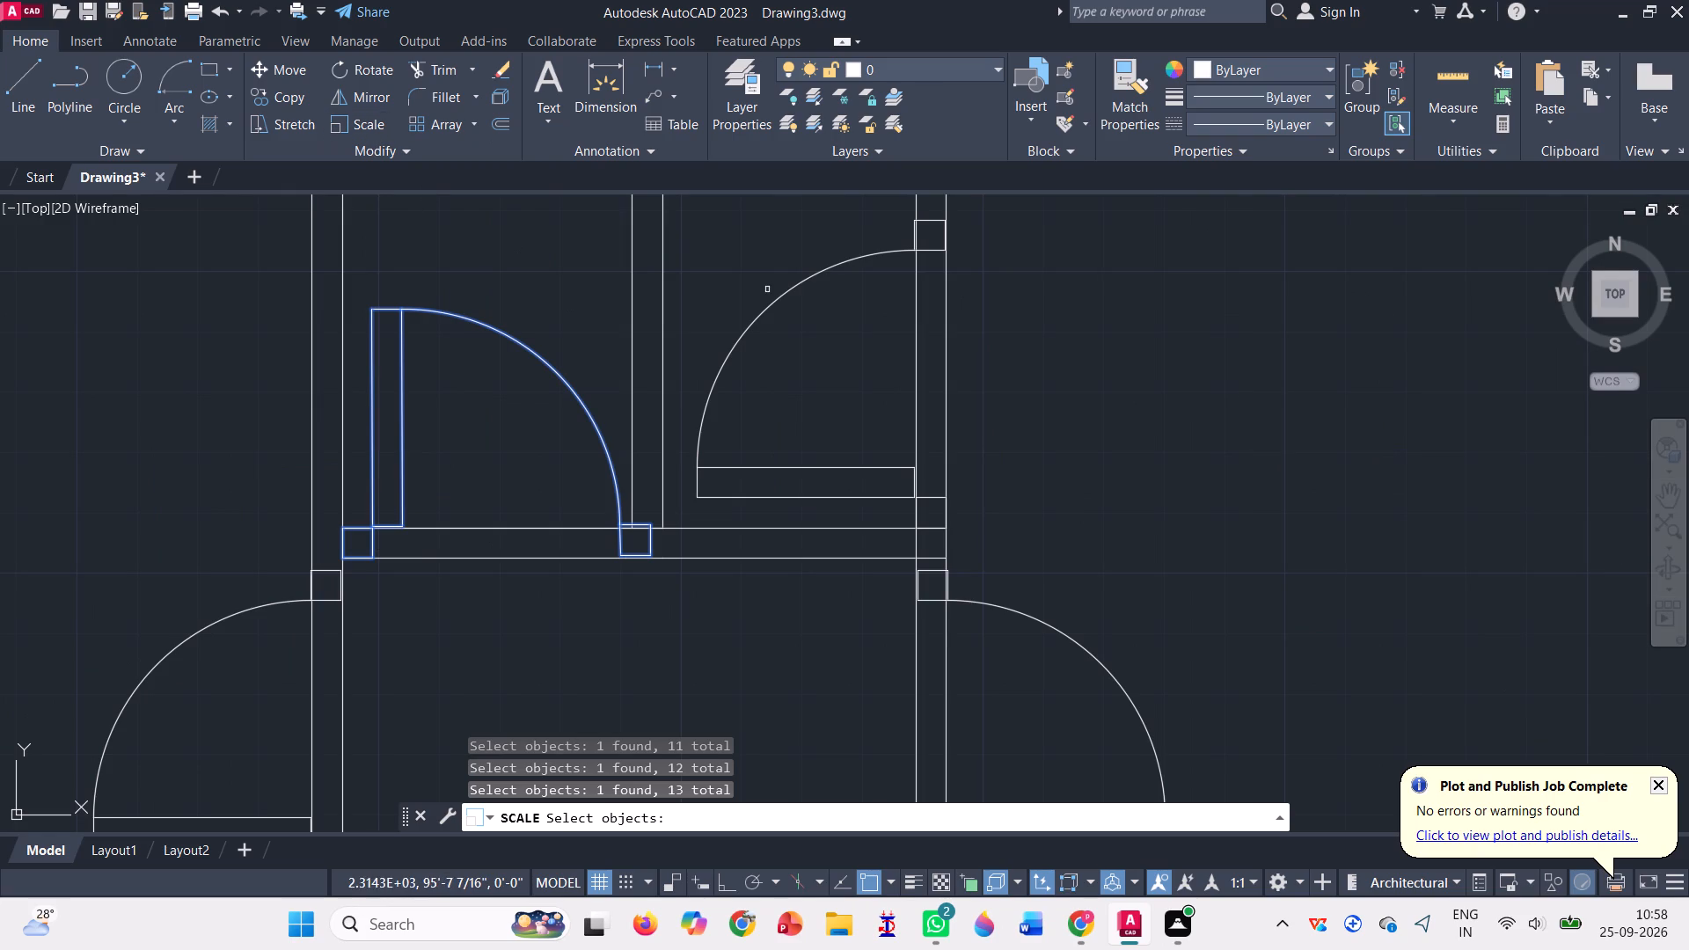
{"action": "key", "text": "Return"}
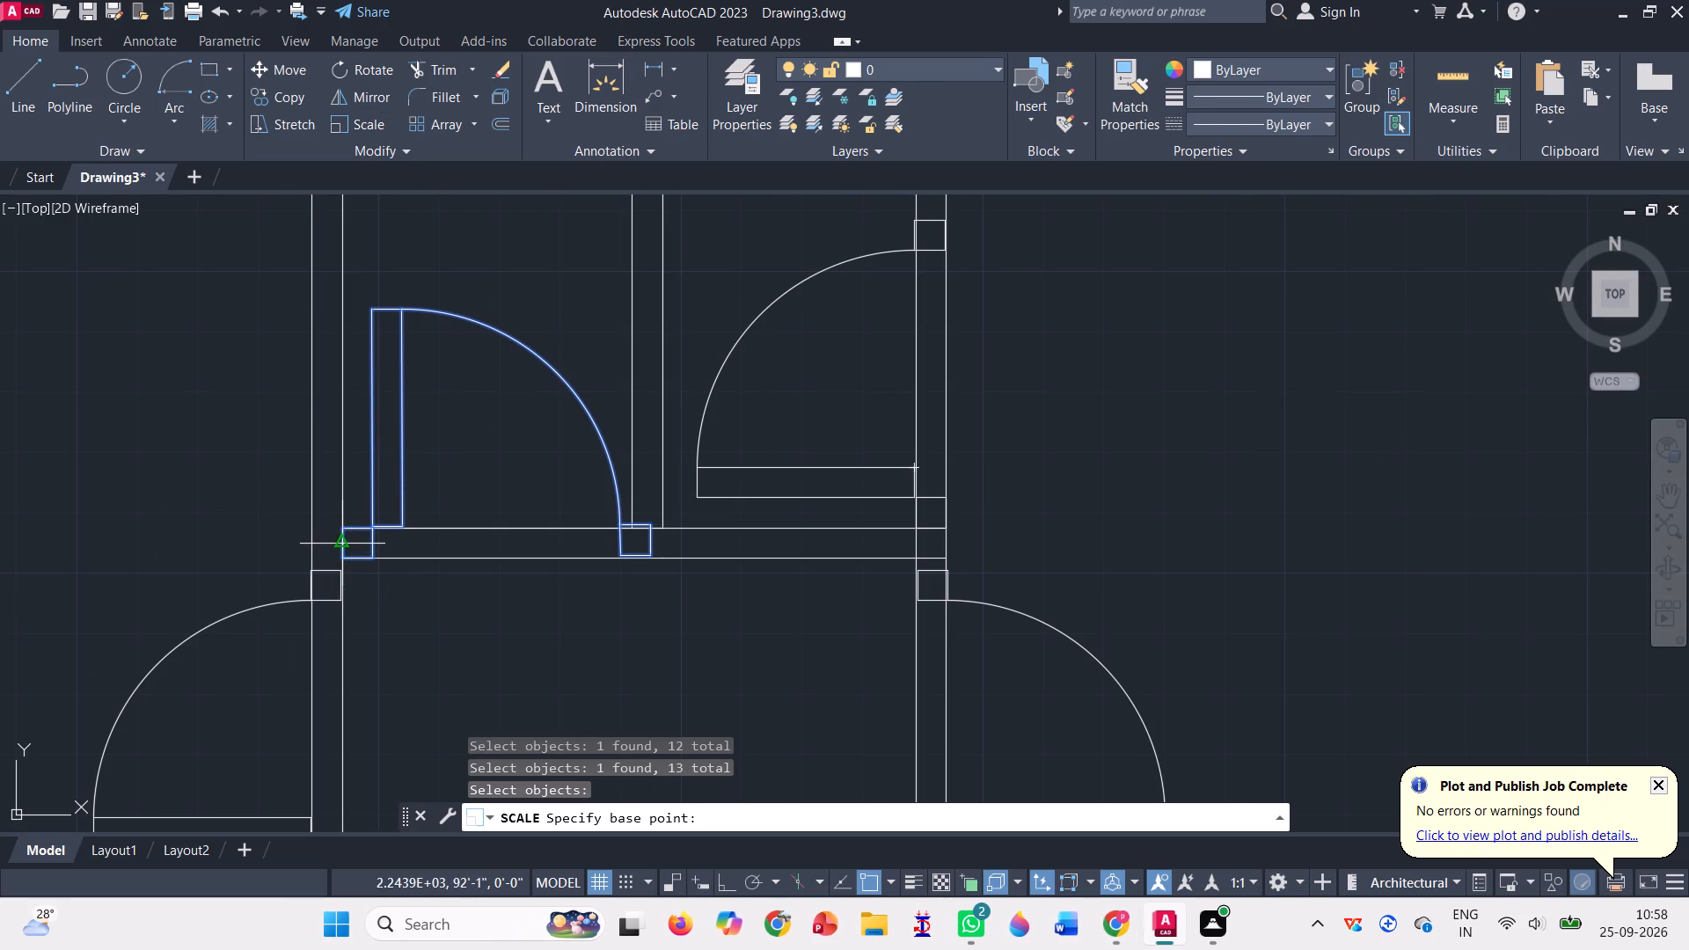
{"action": "left_click", "coordinate": [341, 553]}
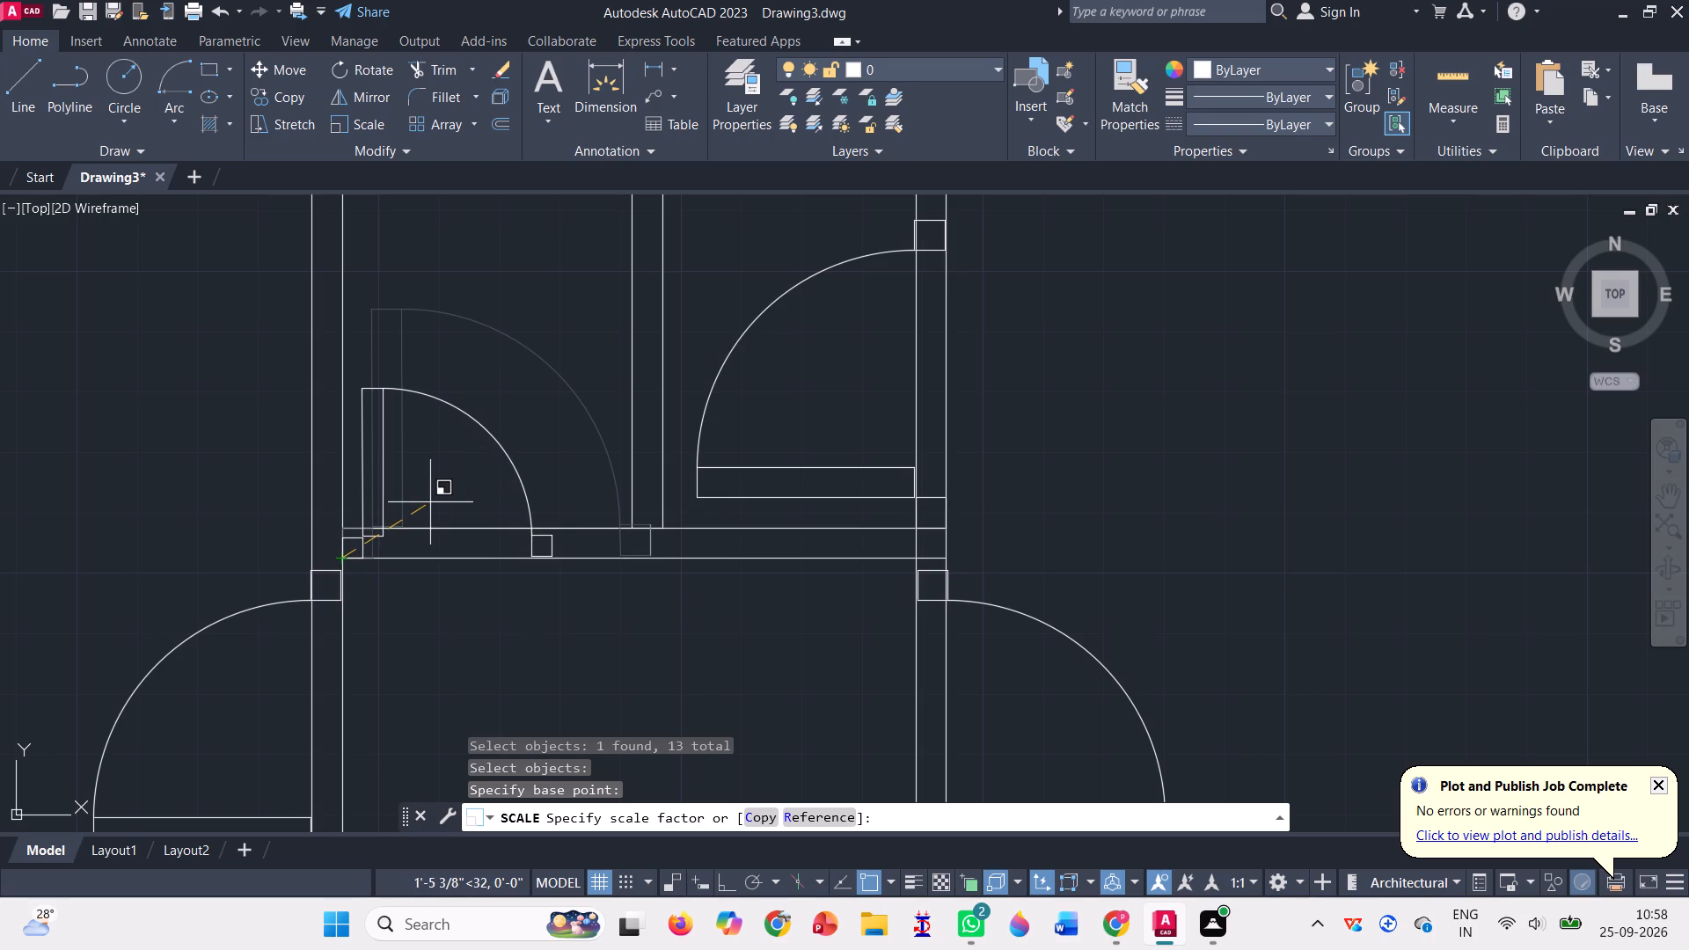
{"action": "left_click", "coordinate": [430, 502]}
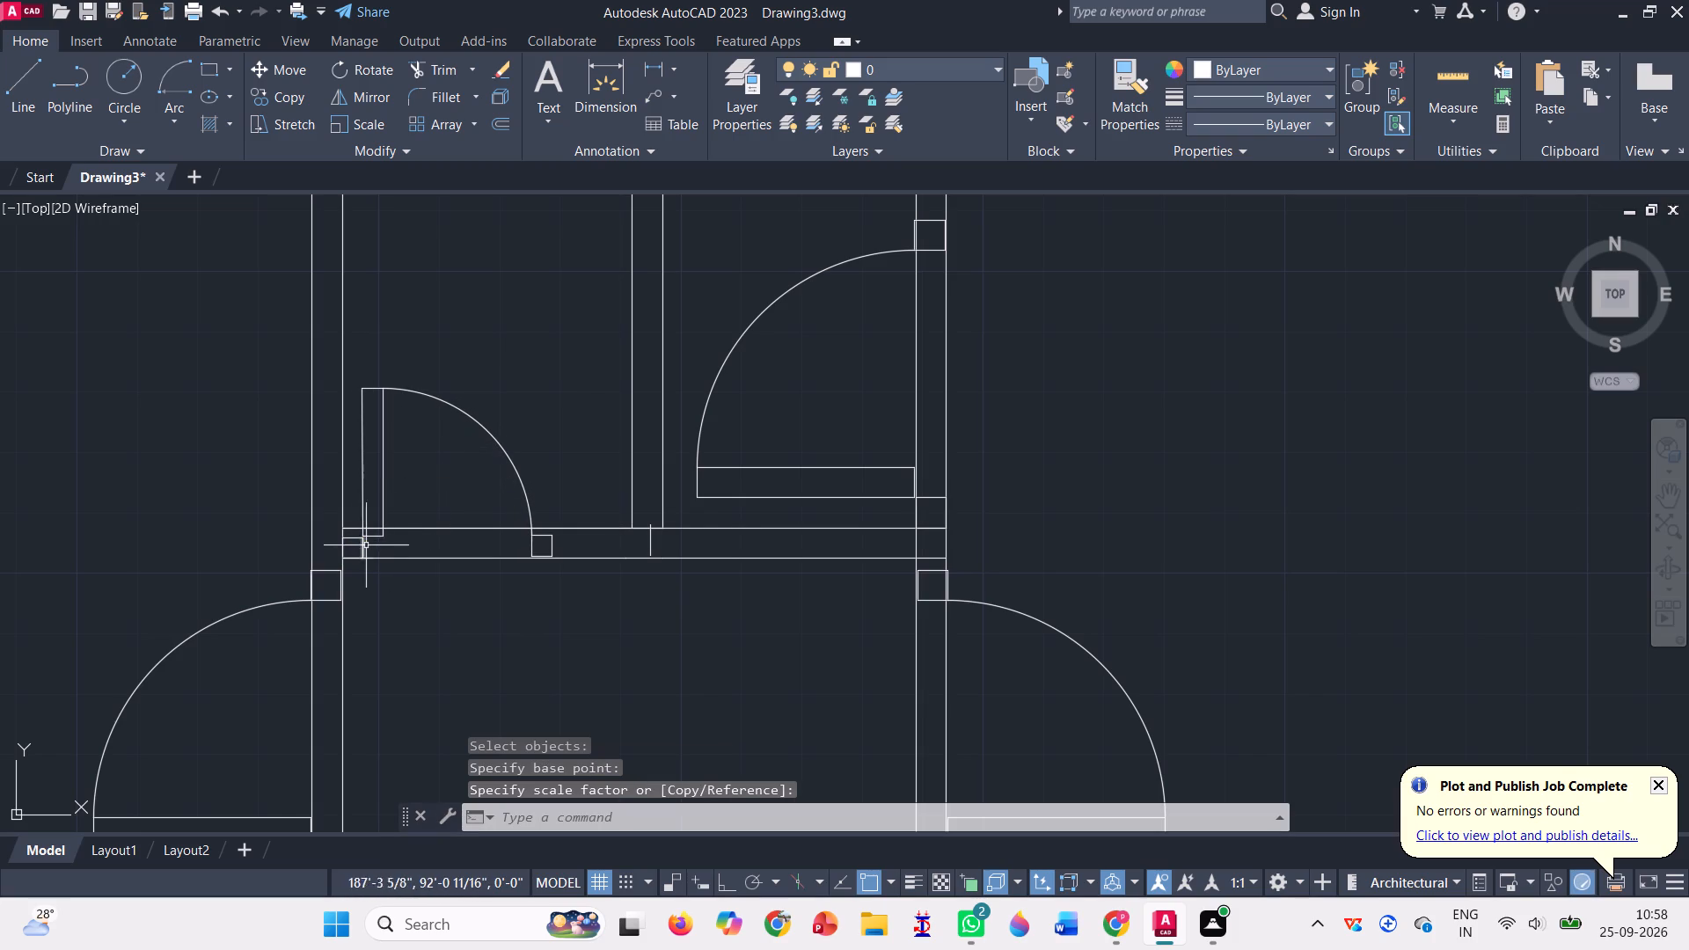
Move the scaled door north so its west jamb's northwest corner meets the south wall's upper line at the west wall.
{"action": "scroll", "coordinate": [366, 545], "scroll_direction": "up", "scroll_amount": 1}
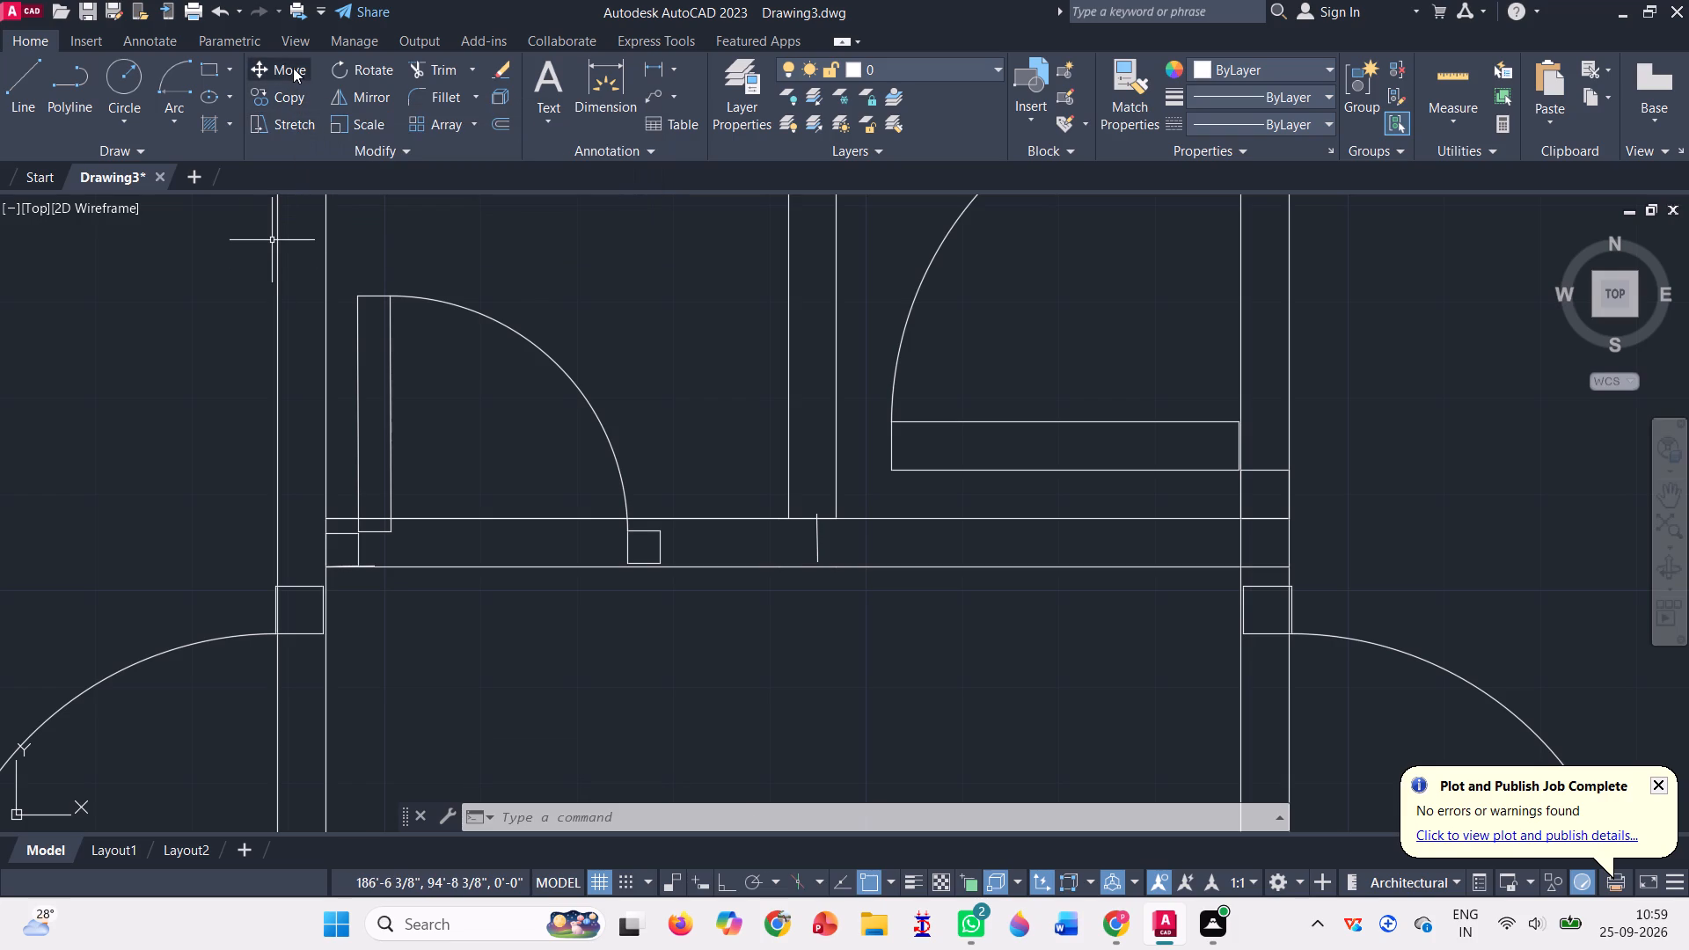
{"action": "left_click", "coordinate": [293, 65]}
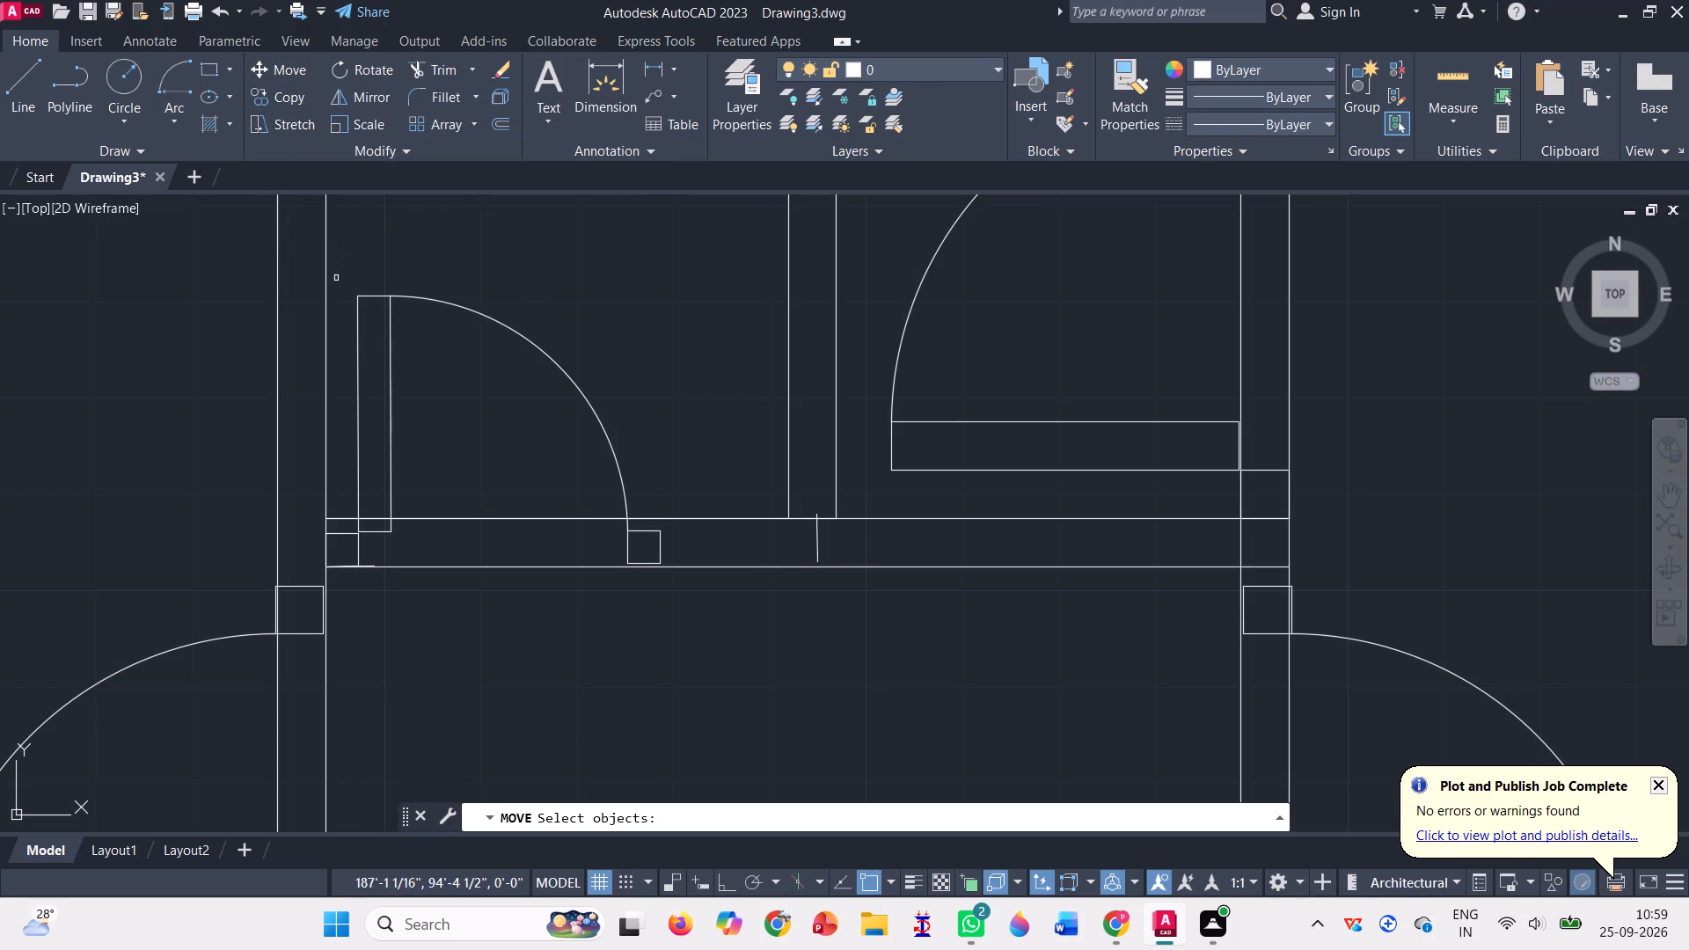
{"action": "left_click_drag", "start_coordinate": [336, 278], "coordinate": [689, 569]}
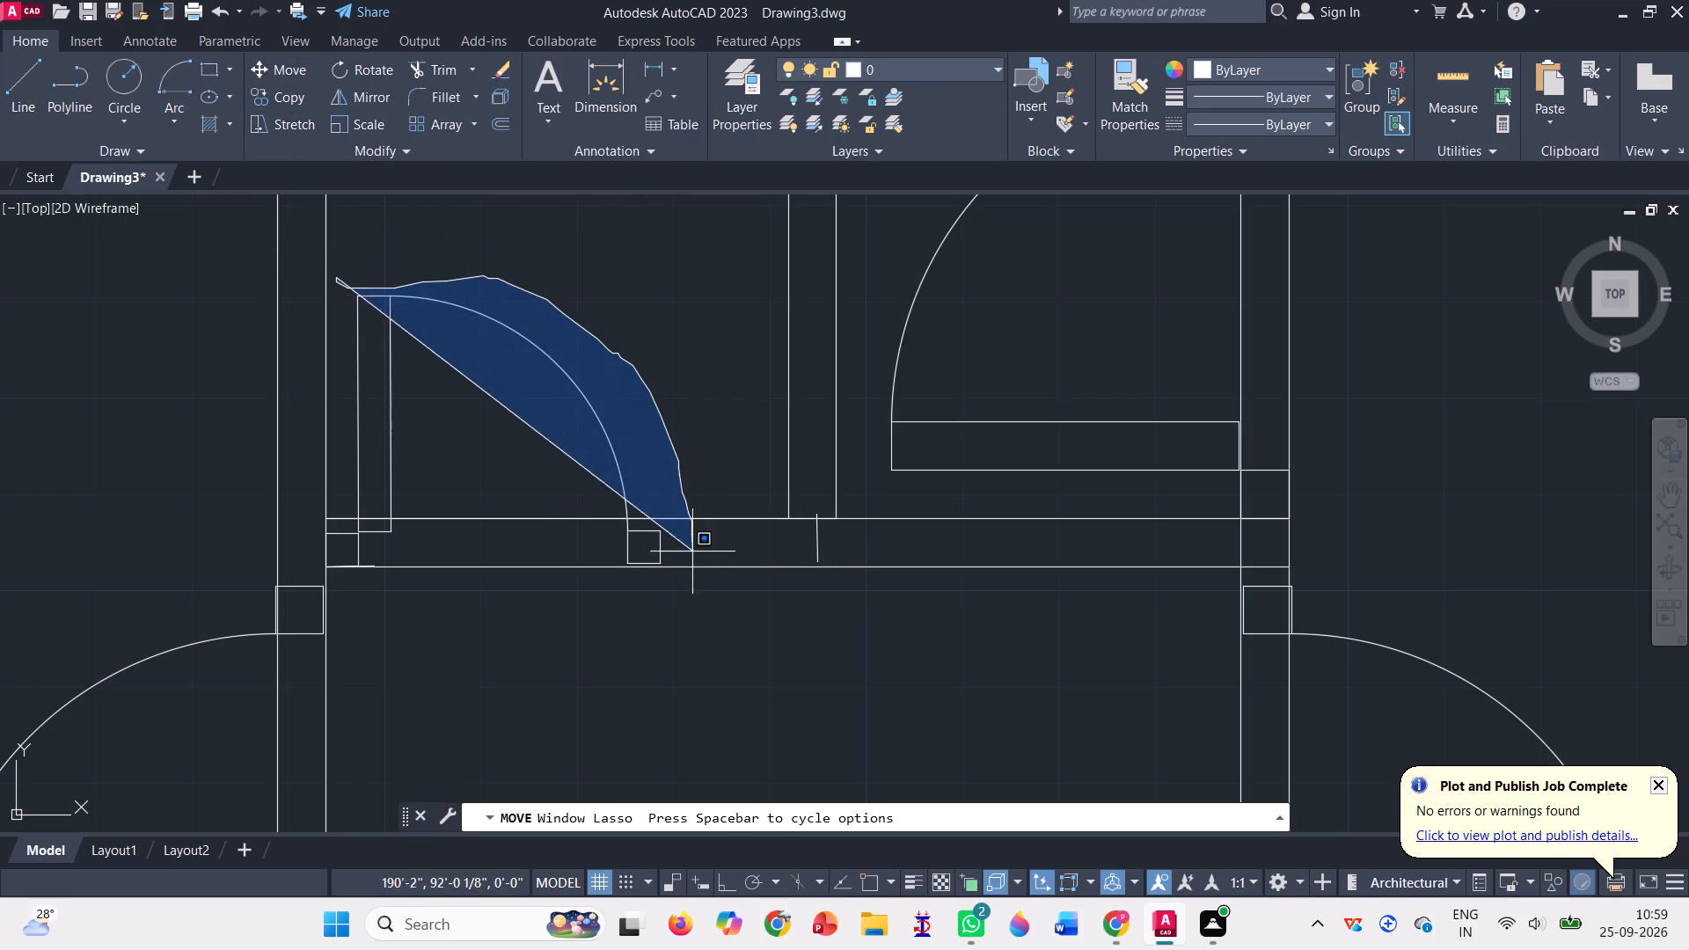
{"action": "left_click_drag", "start_coordinate": [689, 569], "coordinate": [350, 589]}
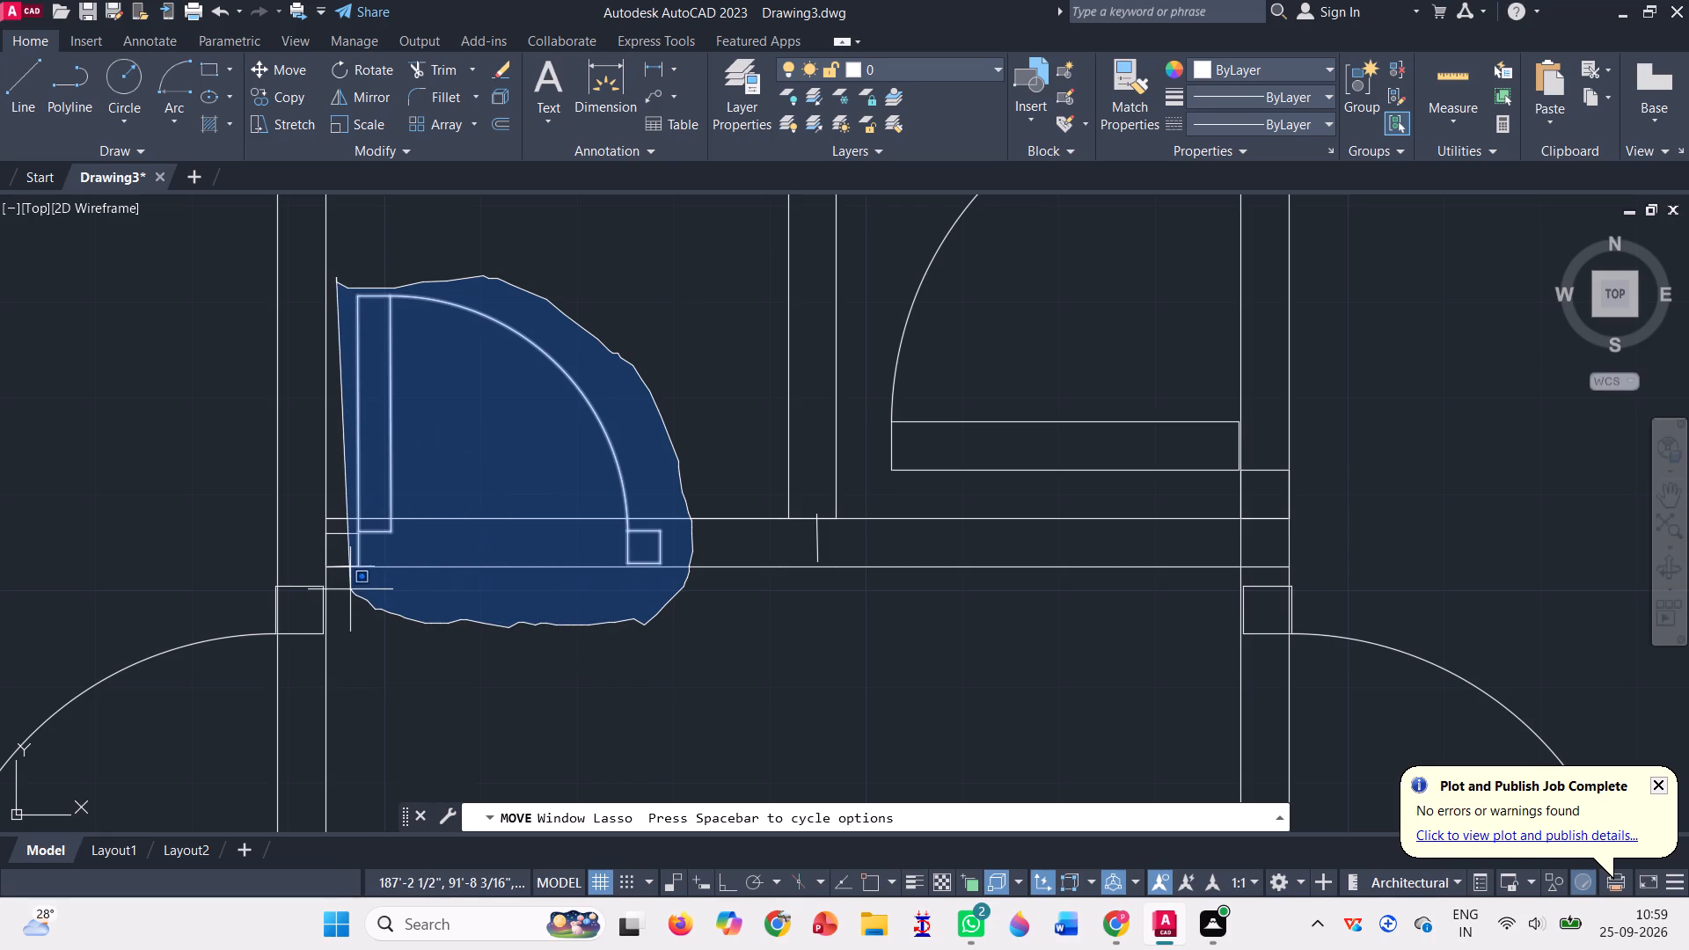
{"action": "left_click_drag", "start_coordinate": [350, 589], "coordinate": [312, 546]}
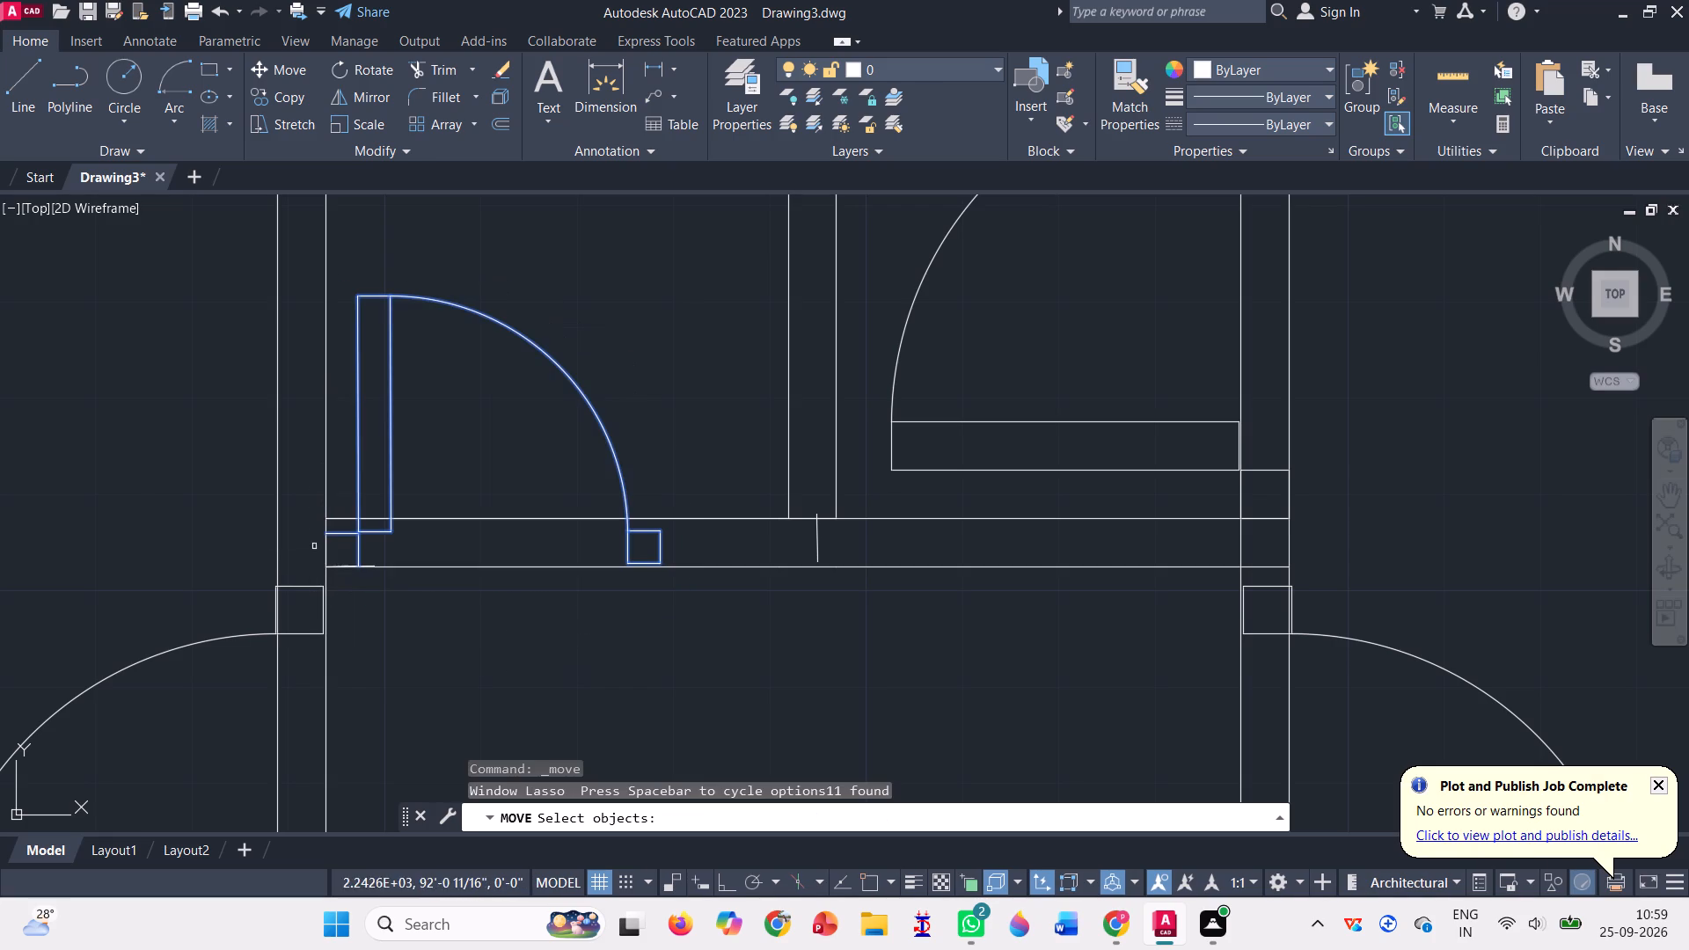
{"action": "scroll", "coordinate": [323, 552], "scroll_direction": "up", "scroll_amount": 3}
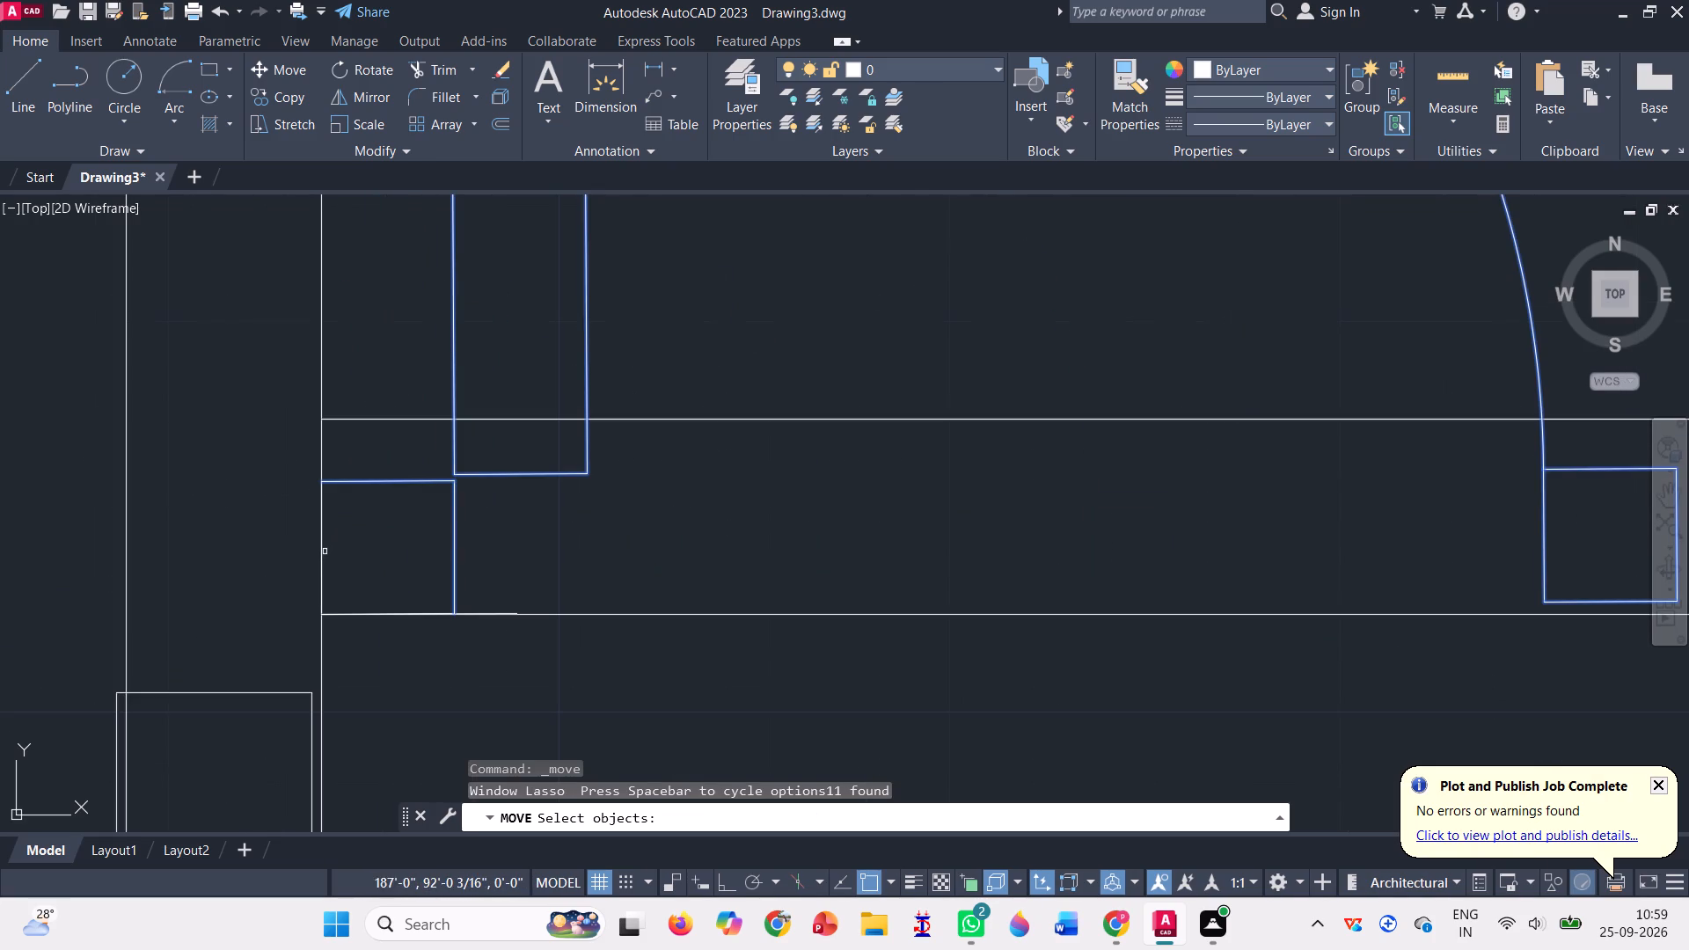
{"action": "left_click", "coordinate": [321, 536]}
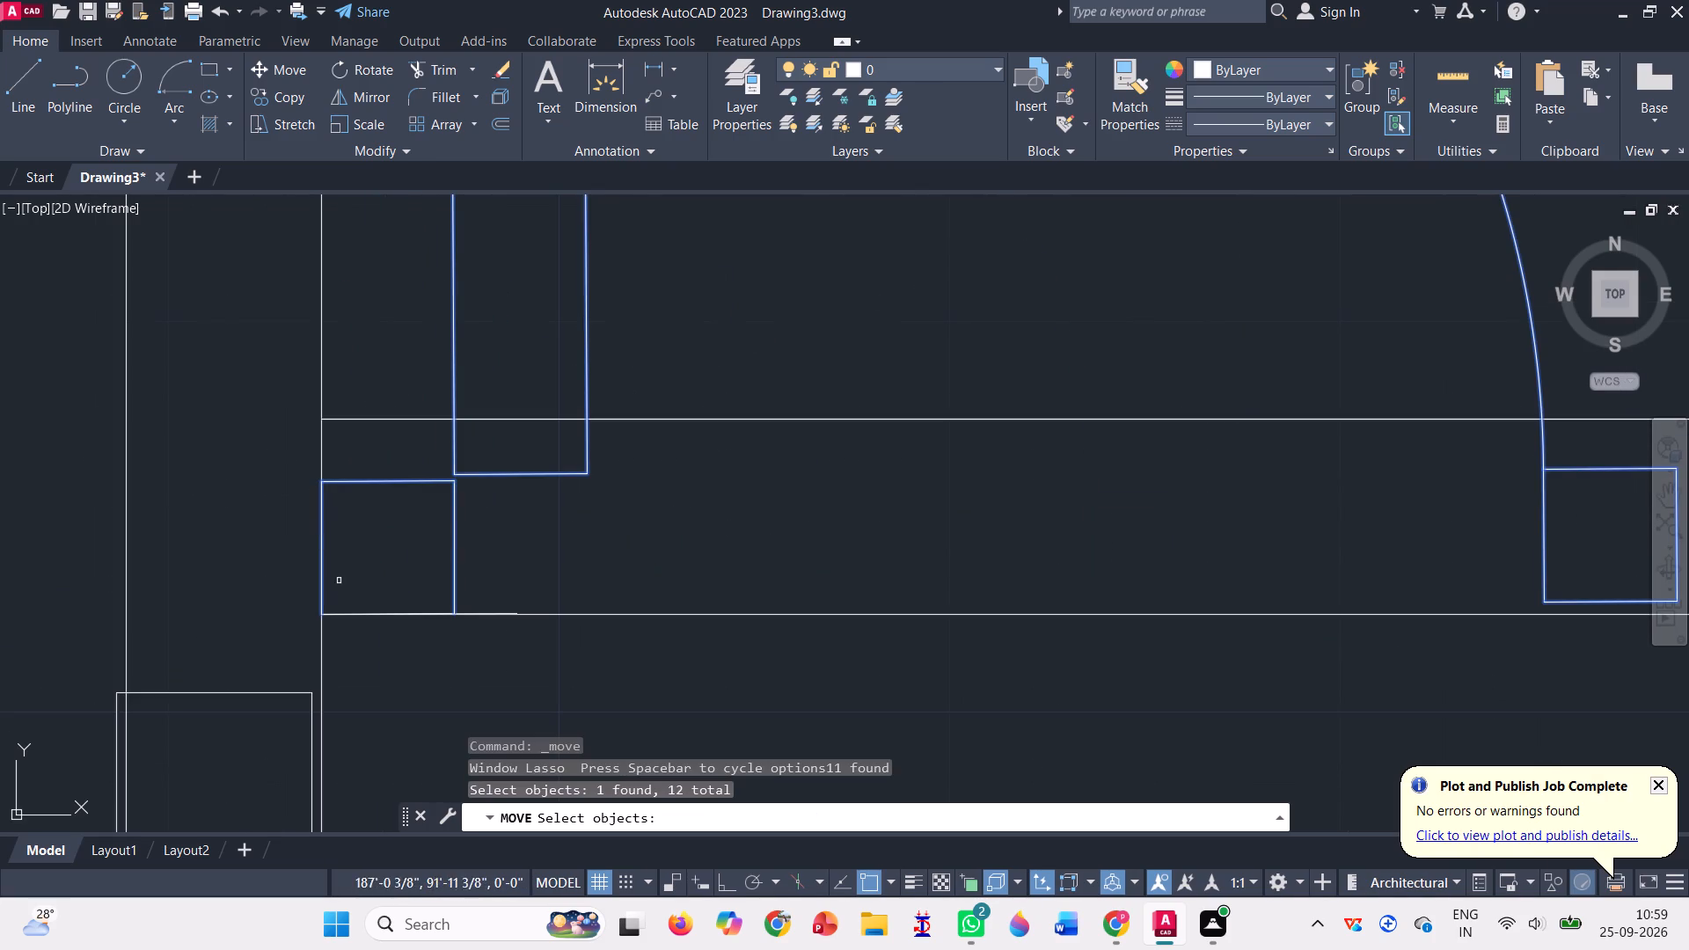
{"action": "left_click", "coordinate": [355, 616]}
{"action": "scroll", "coordinate": [393, 543], "scroll_direction": "down", "scroll_amount": 3}
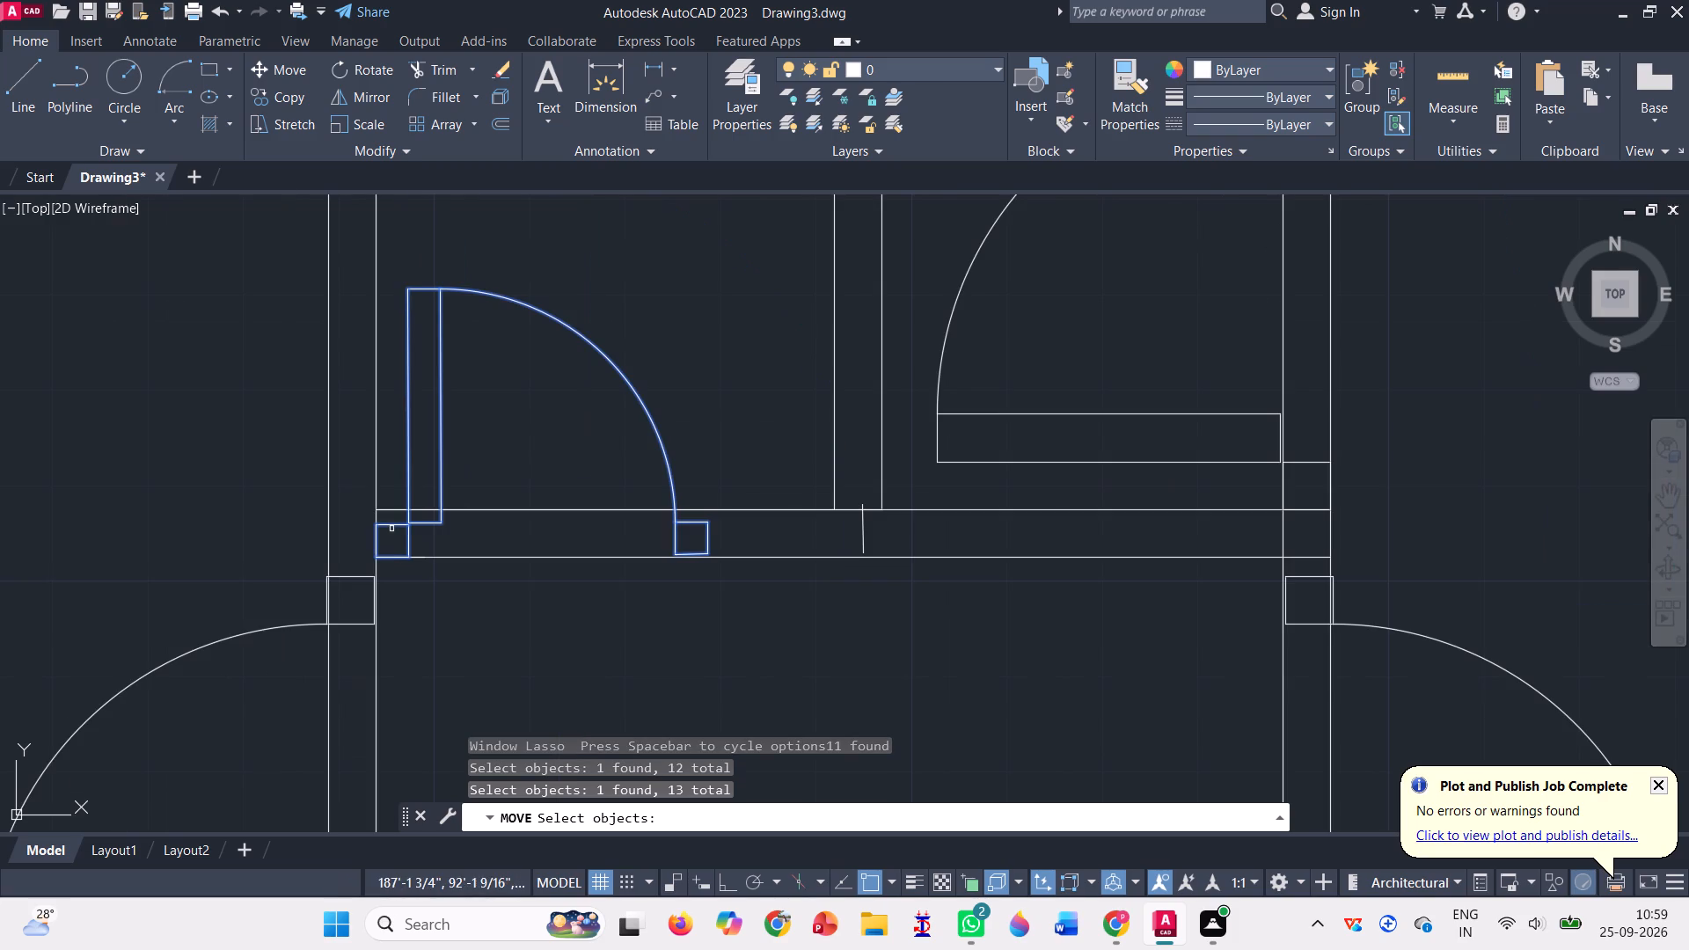
{"action": "key", "text": "Return"}
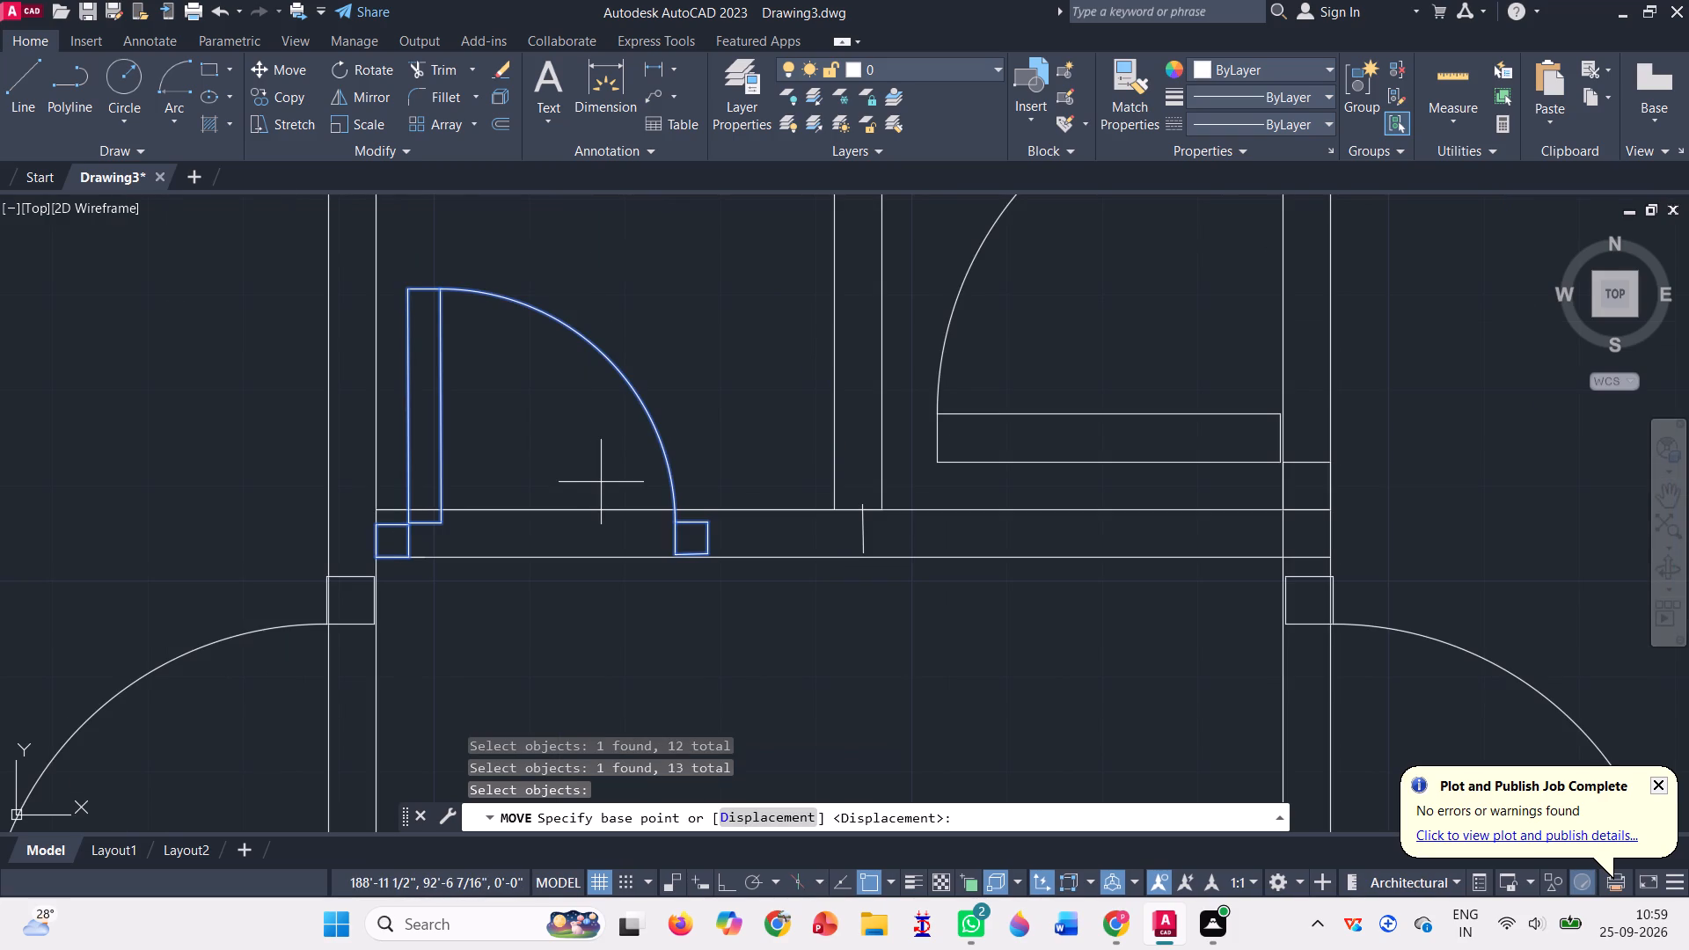
{"action": "left_click", "coordinate": [373, 522]}
{"action": "left_click", "coordinate": [377, 508]}
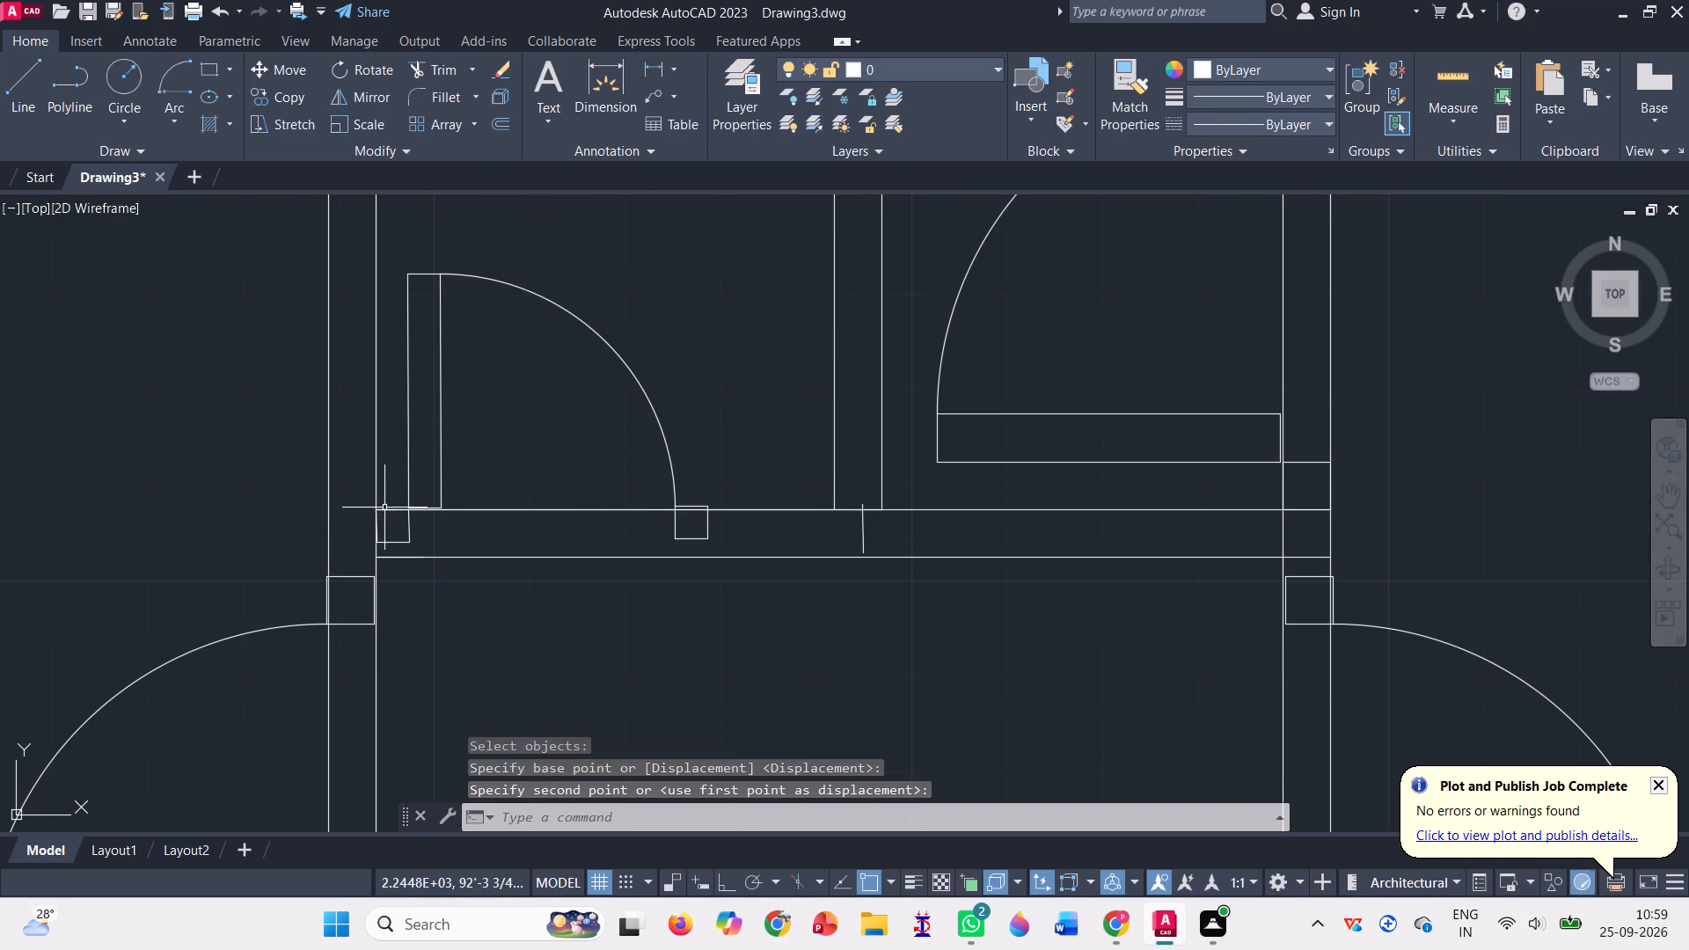
Trim the parts of the scaled door's east jamb that stick out above the narrow north room's south wall upper line.
{"action": "scroll", "coordinate": [530, 564], "scroll_direction": "down", "scroll_amount": 2}
{"action": "scroll", "coordinate": [632, 457], "scroll_direction": "up", "scroll_amount": 4}
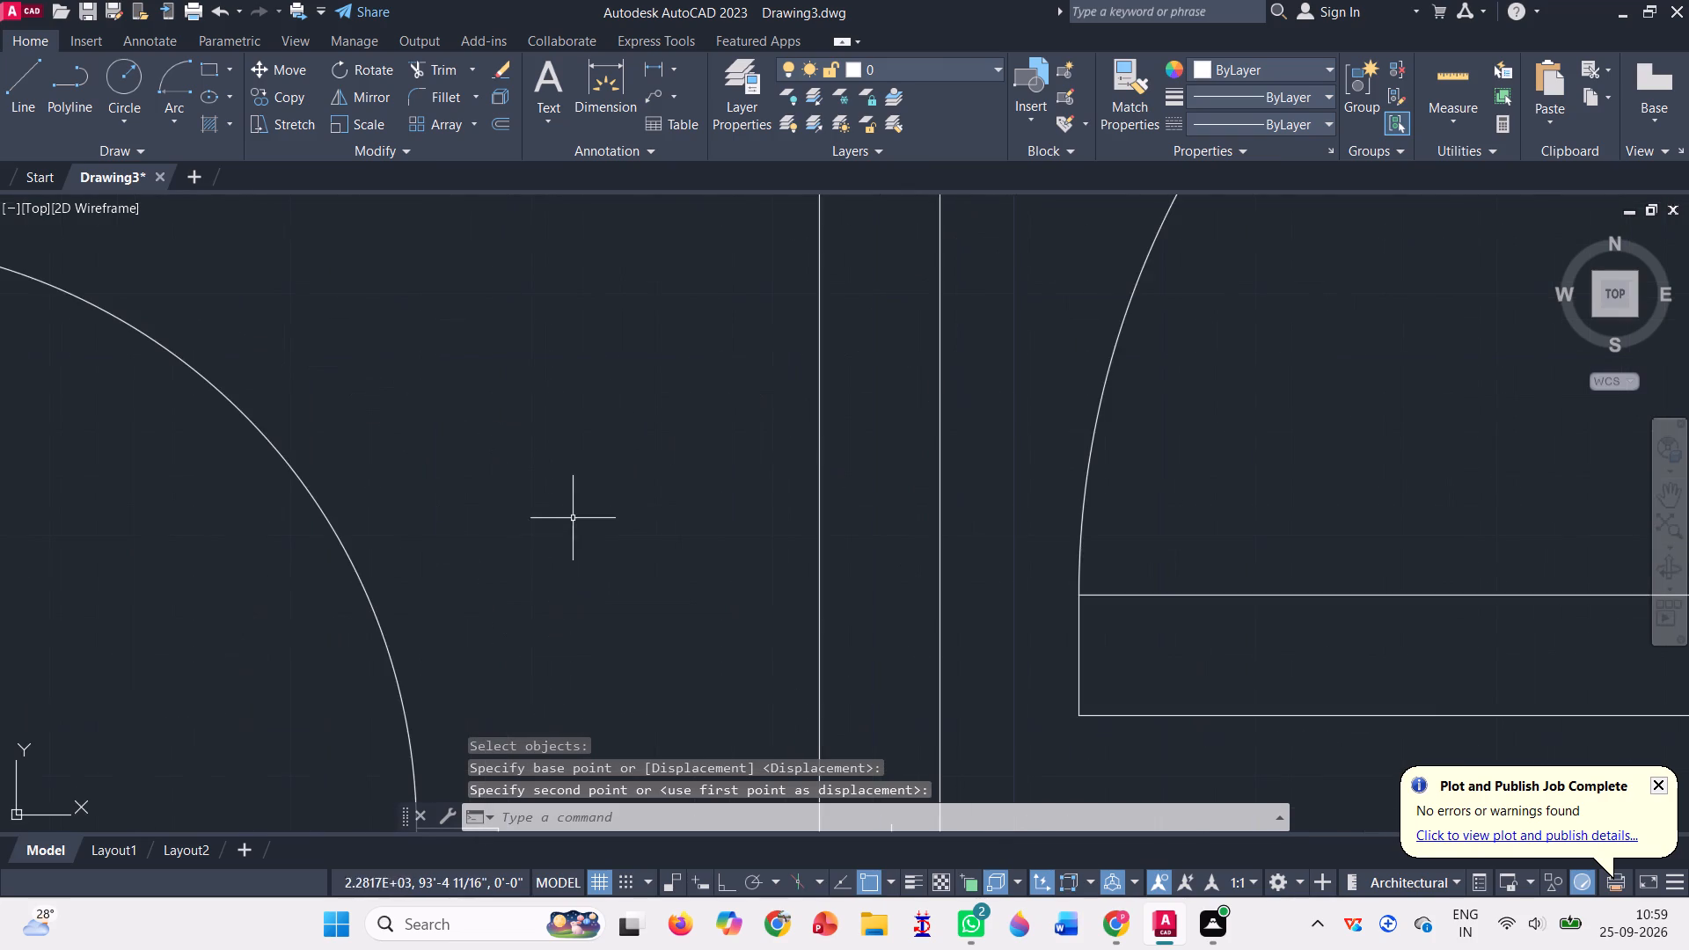
{"action": "scroll", "coordinate": [567, 515], "scroll_direction": "down", "scroll_amount": 2}
{"action": "scroll", "coordinate": [510, 628], "scroll_direction": "up", "scroll_amount": 2}
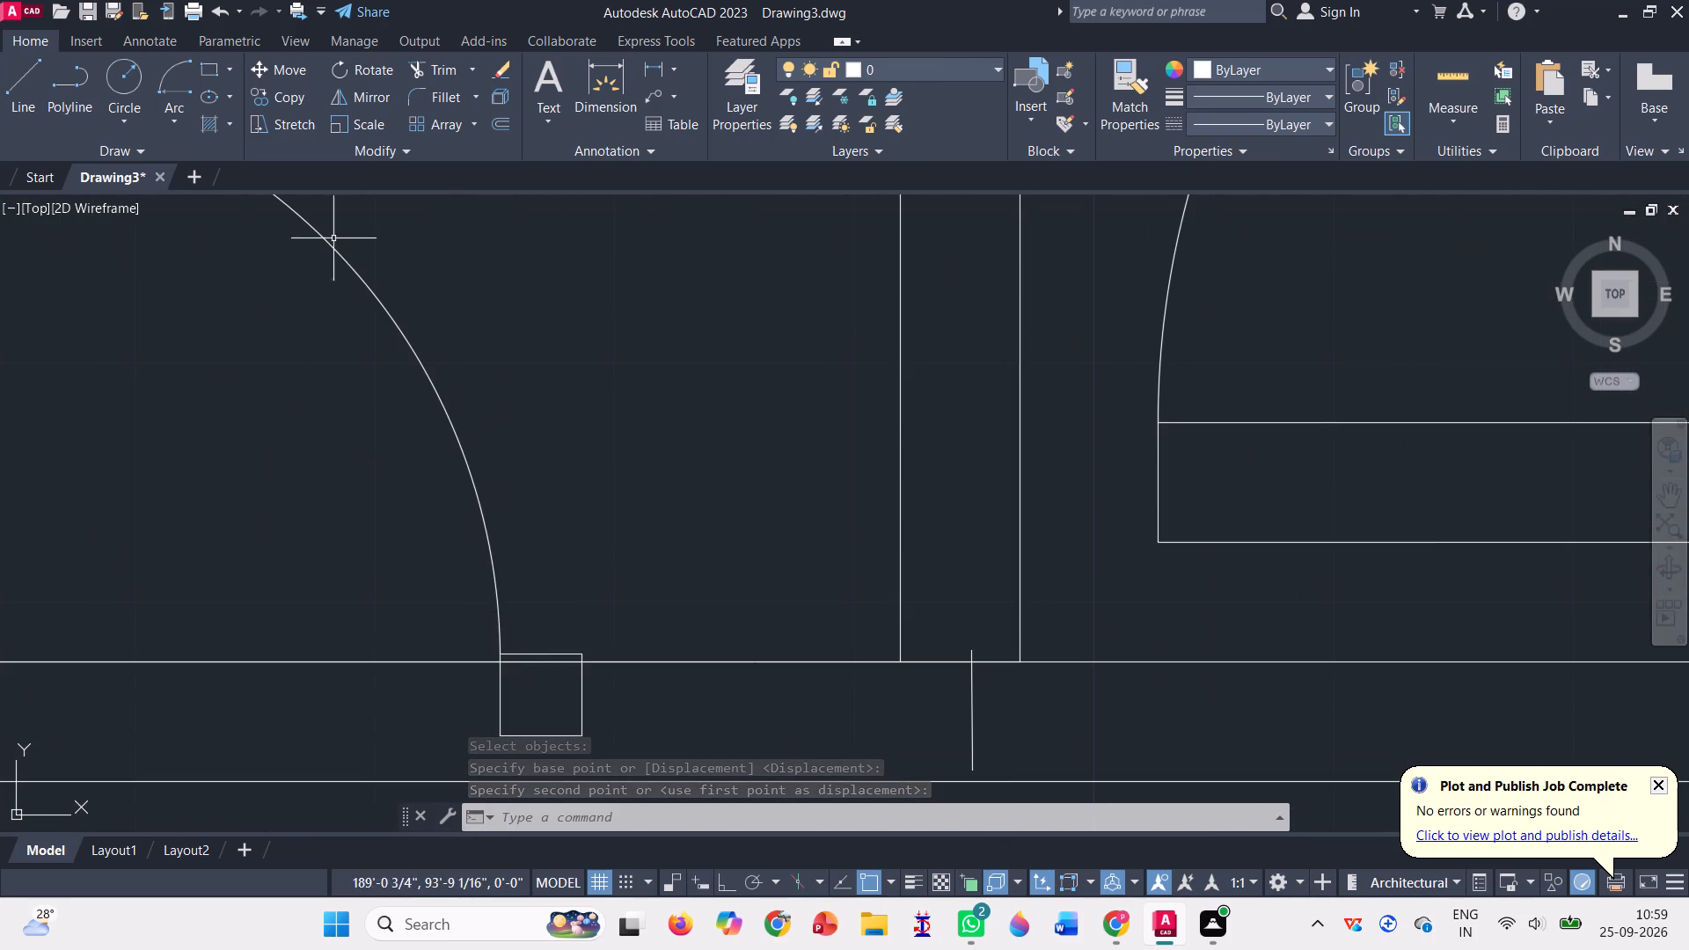
{"action": "left_click", "coordinate": [438, 62]}
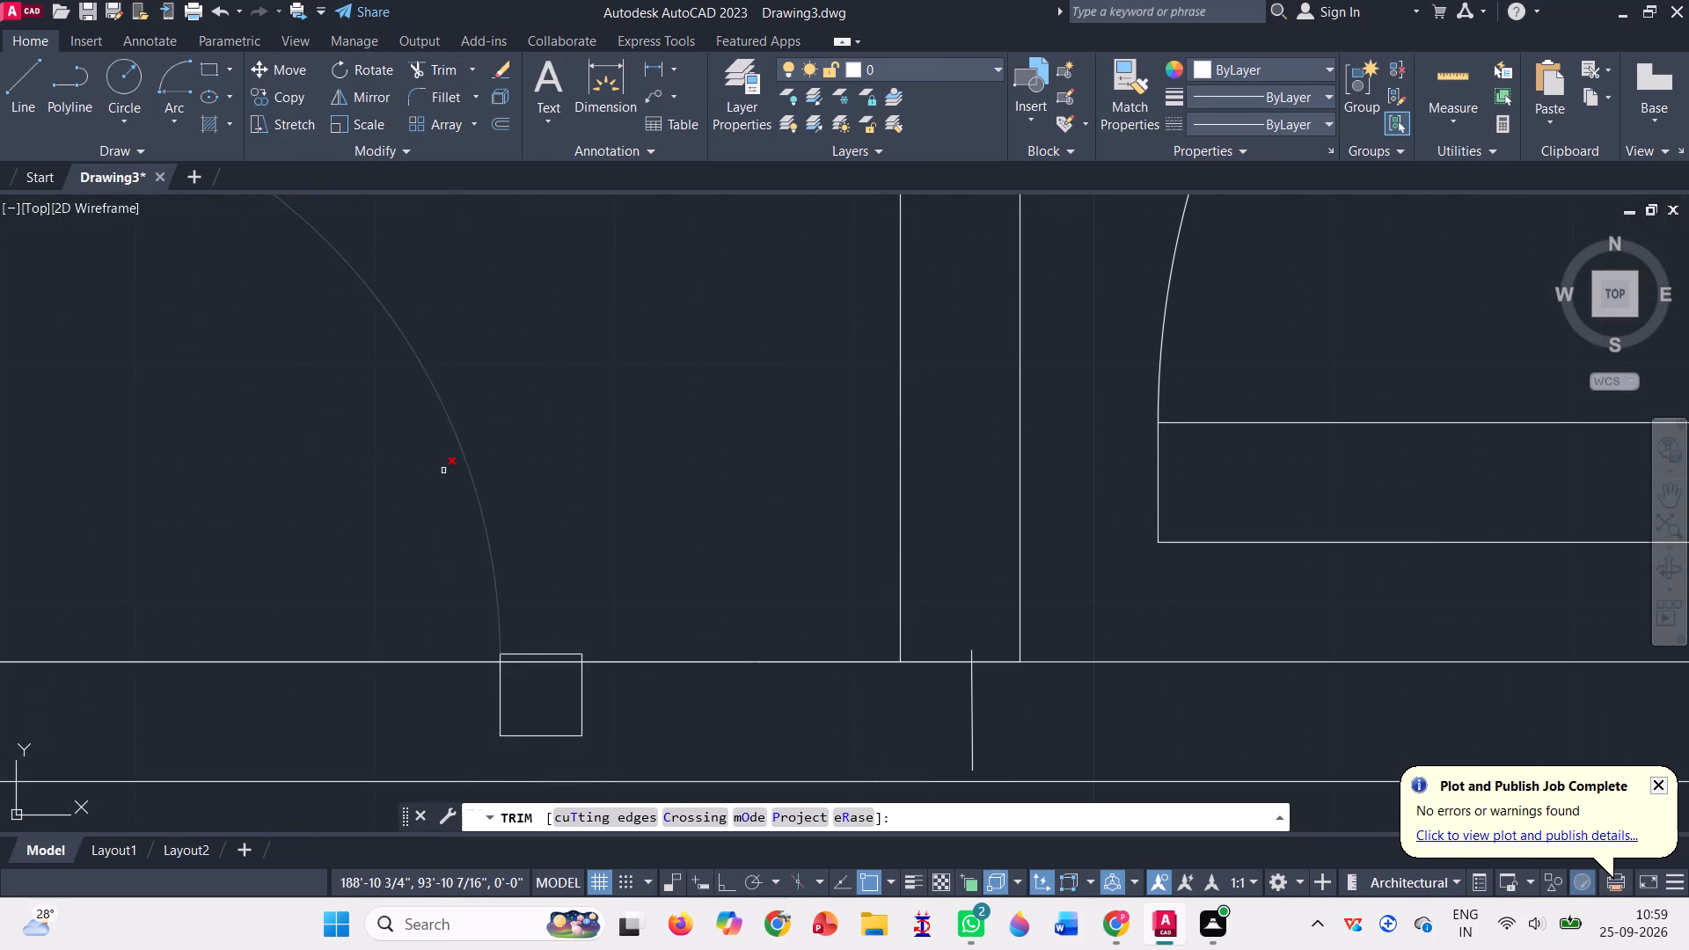
{"action": "left_click", "coordinate": [539, 652]}
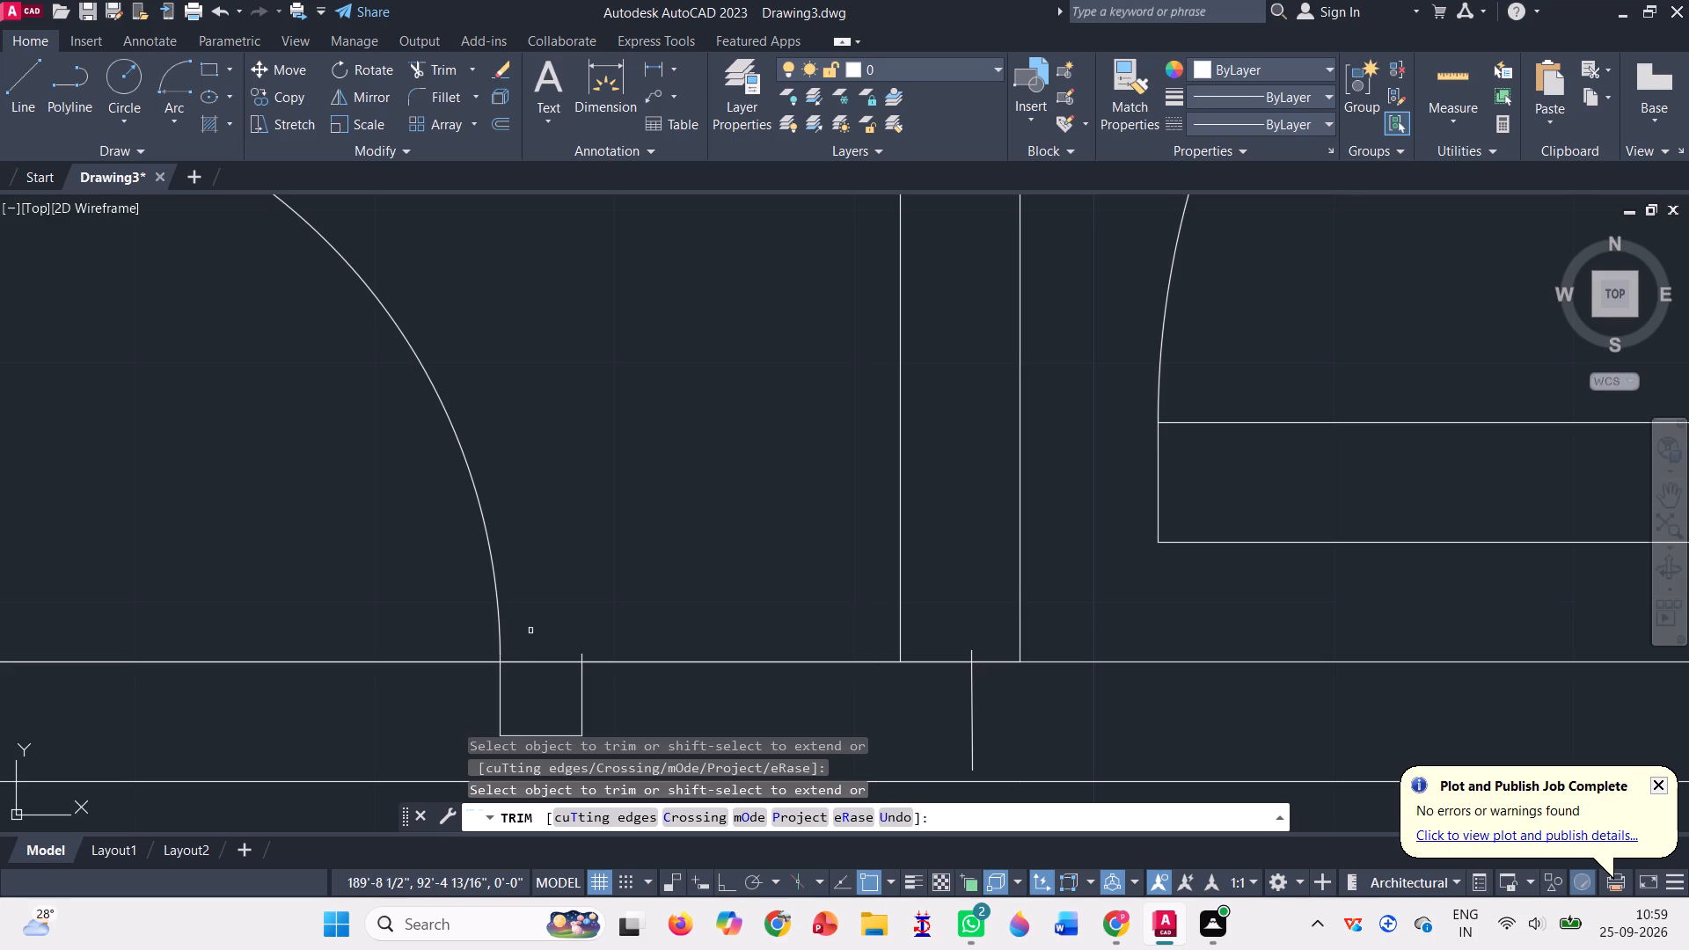
{"action": "scroll", "coordinate": [574, 661], "scroll_direction": "up", "scroll_amount": 5}
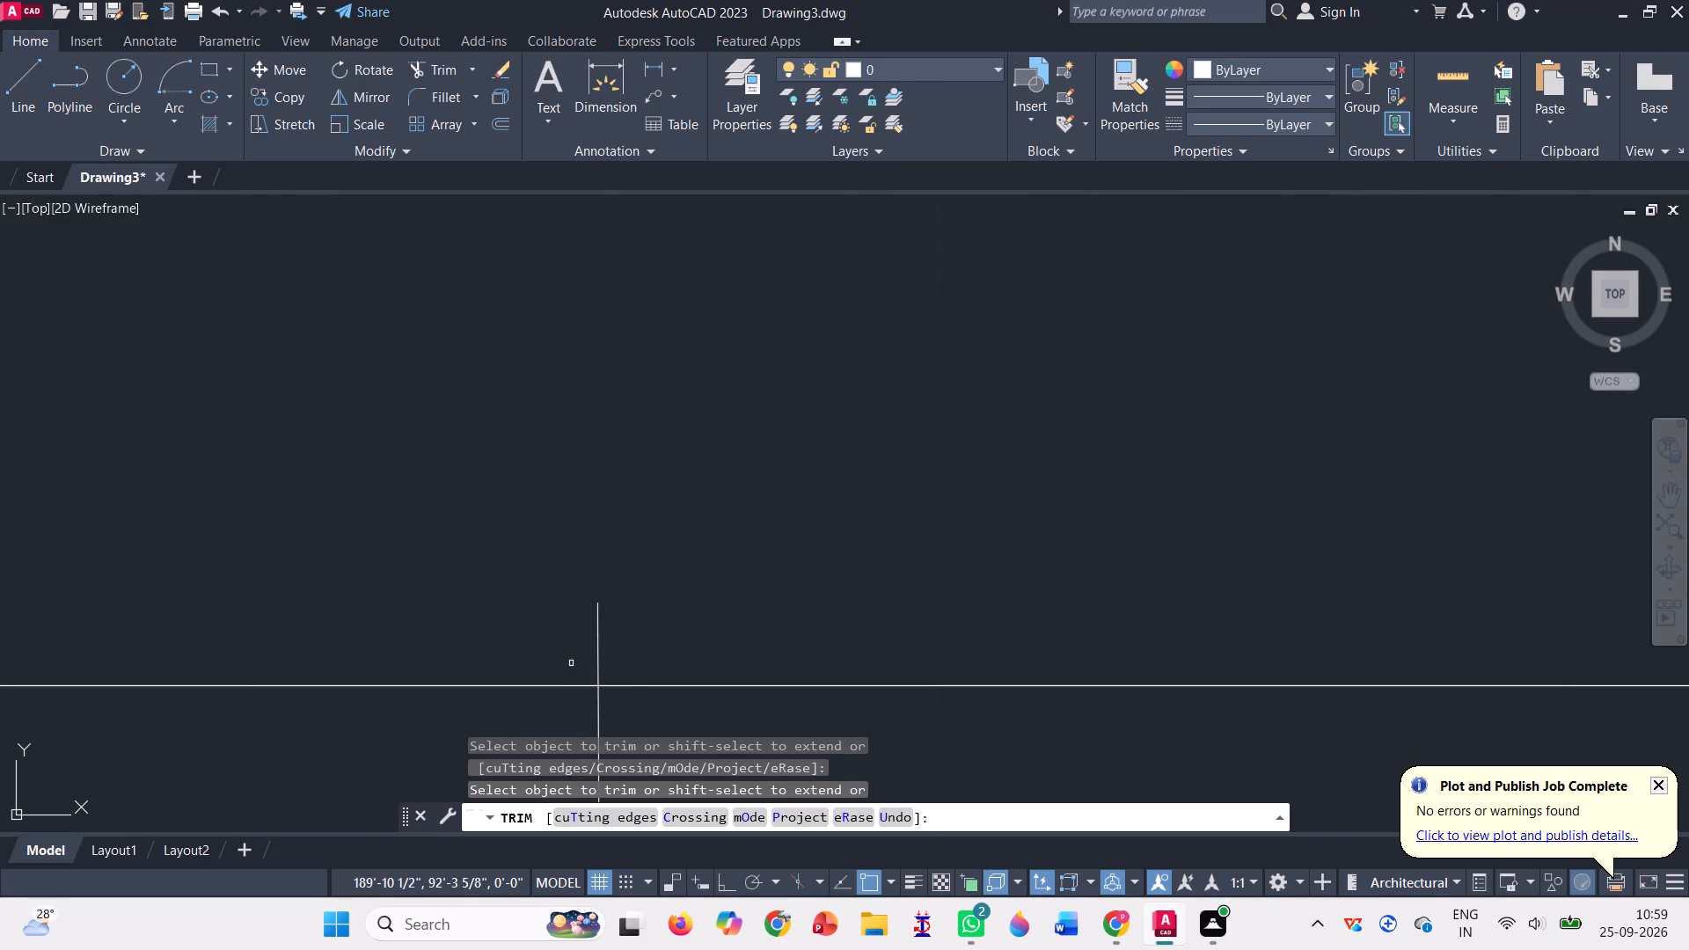
{"action": "left_click_drag", "start_coordinate": [574, 625], "coordinate": [632, 635]}
Trim away the stray short vertical line crossing the south wall below the partition between the two small north rooms.
{"action": "scroll", "coordinate": [656, 377], "scroll_direction": "down", "scroll_amount": 4}
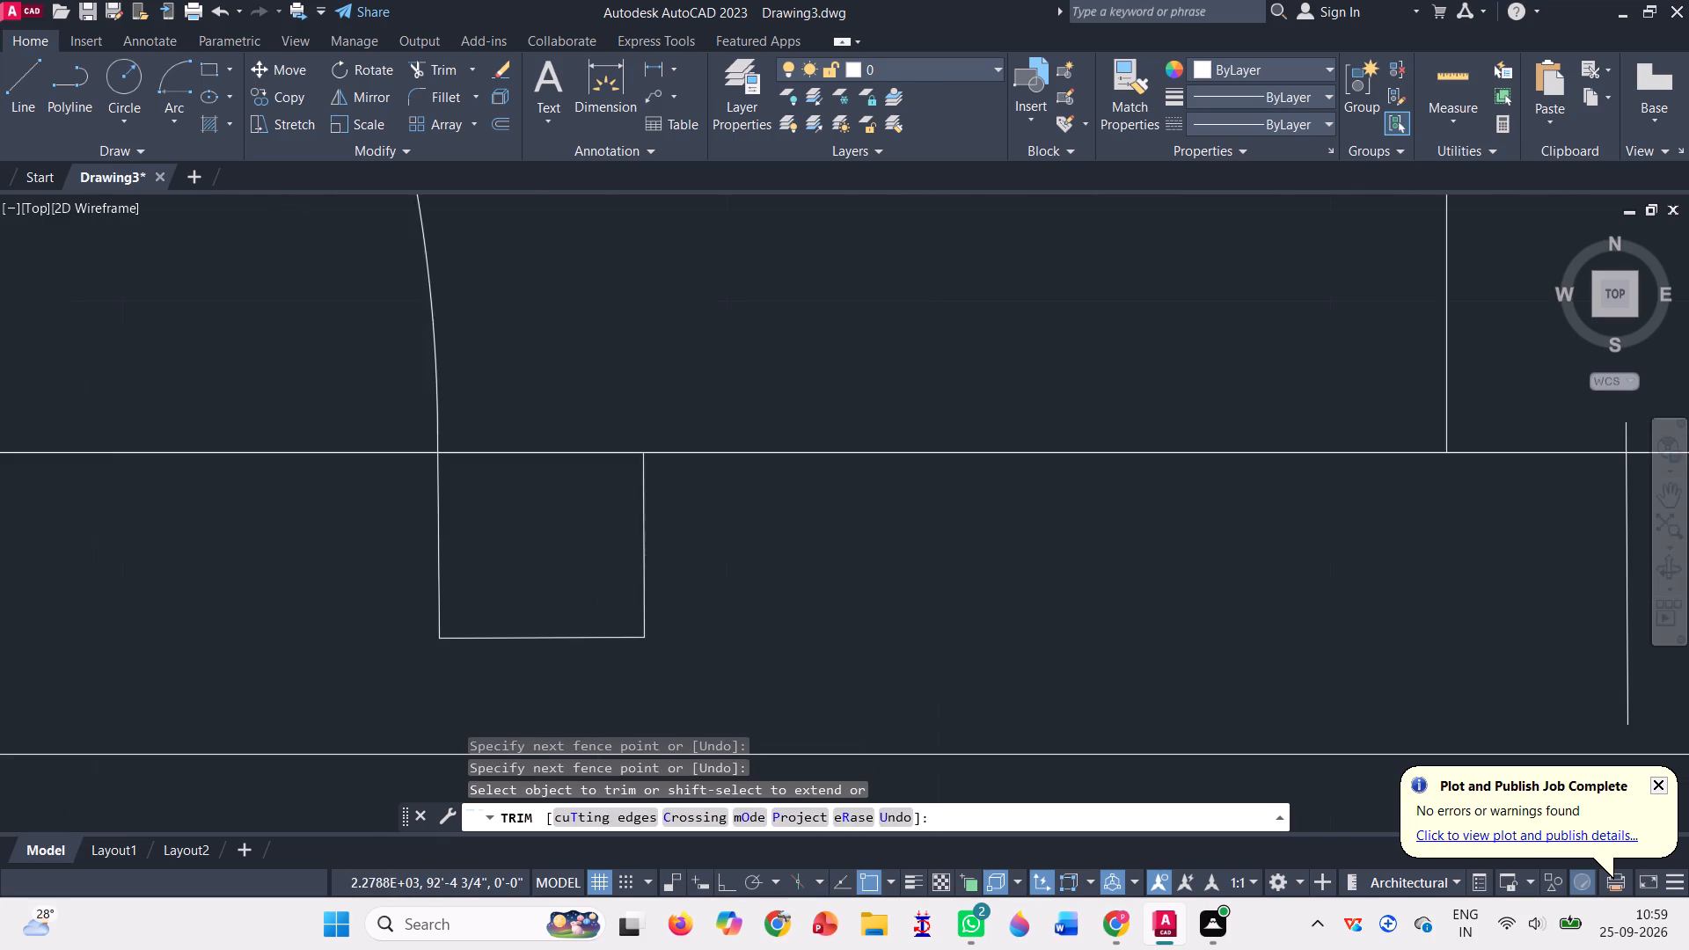
{"action": "scroll", "coordinate": [656, 377], "scroll_direction": "down", "scroll_amount": 1}
{"action": "scroll", "coordinate": [715, 556], "scroll_direction": "down", "scroll_amount": 2}
{"action": "scroll", "coordinate": [827, 508], "scroll_direction": "up", "scroll_amount": 4}
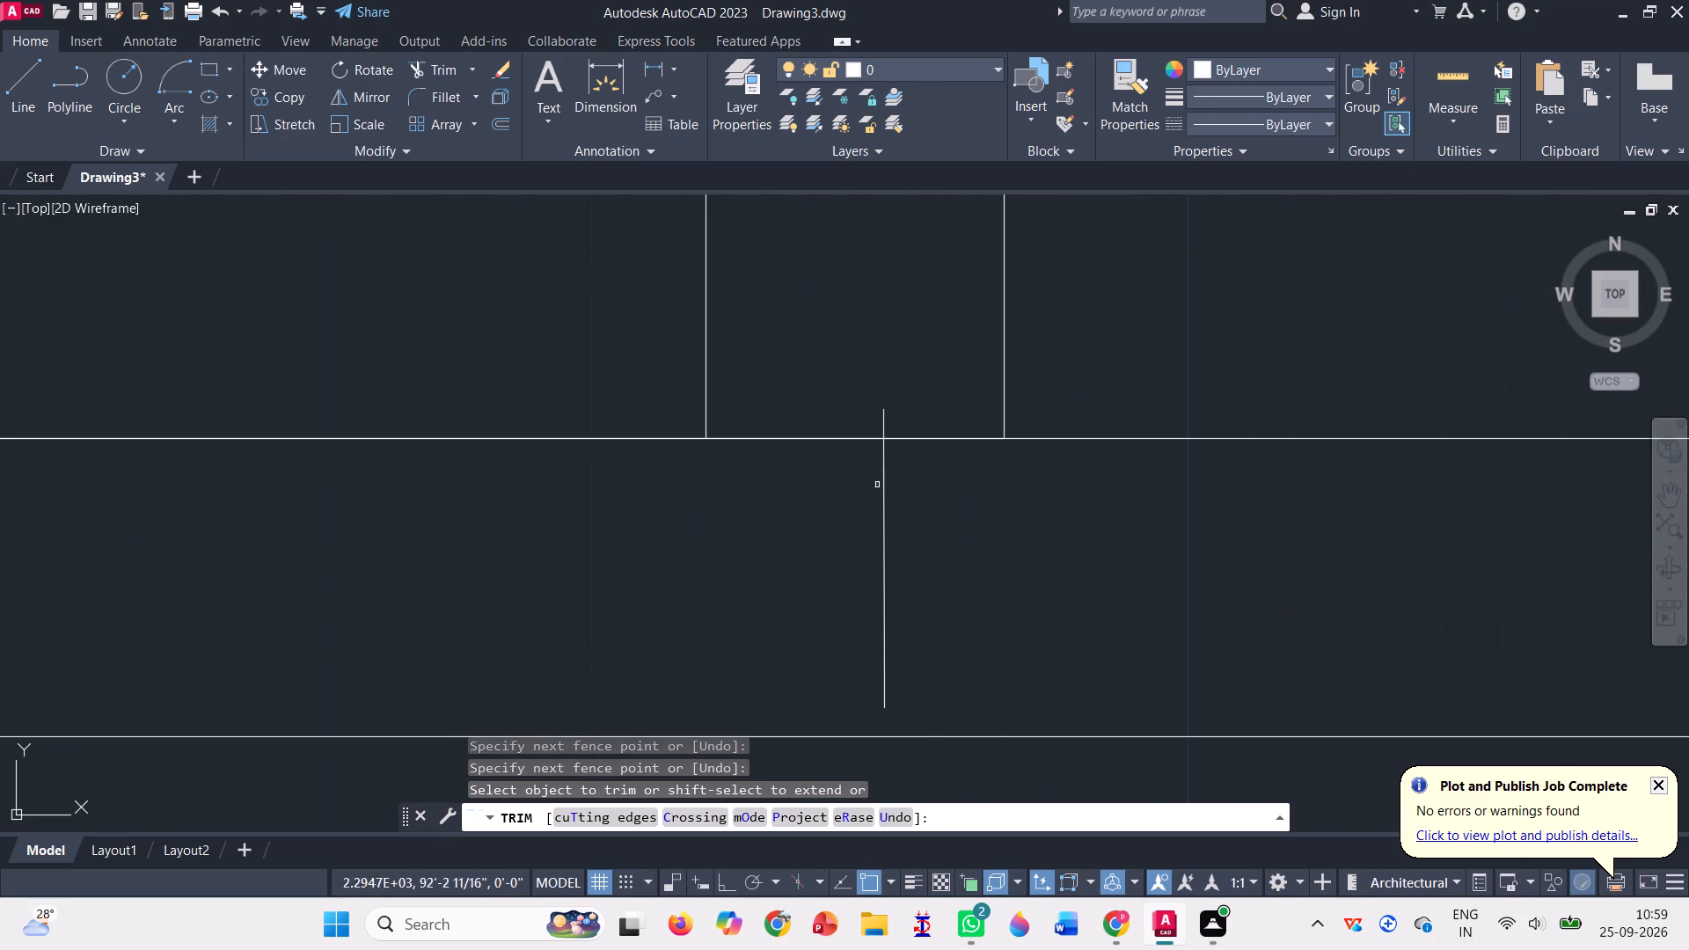
{"action": "left_click_drag", "start_coordinate": [869, 471], "coordinate": [956, 526]}
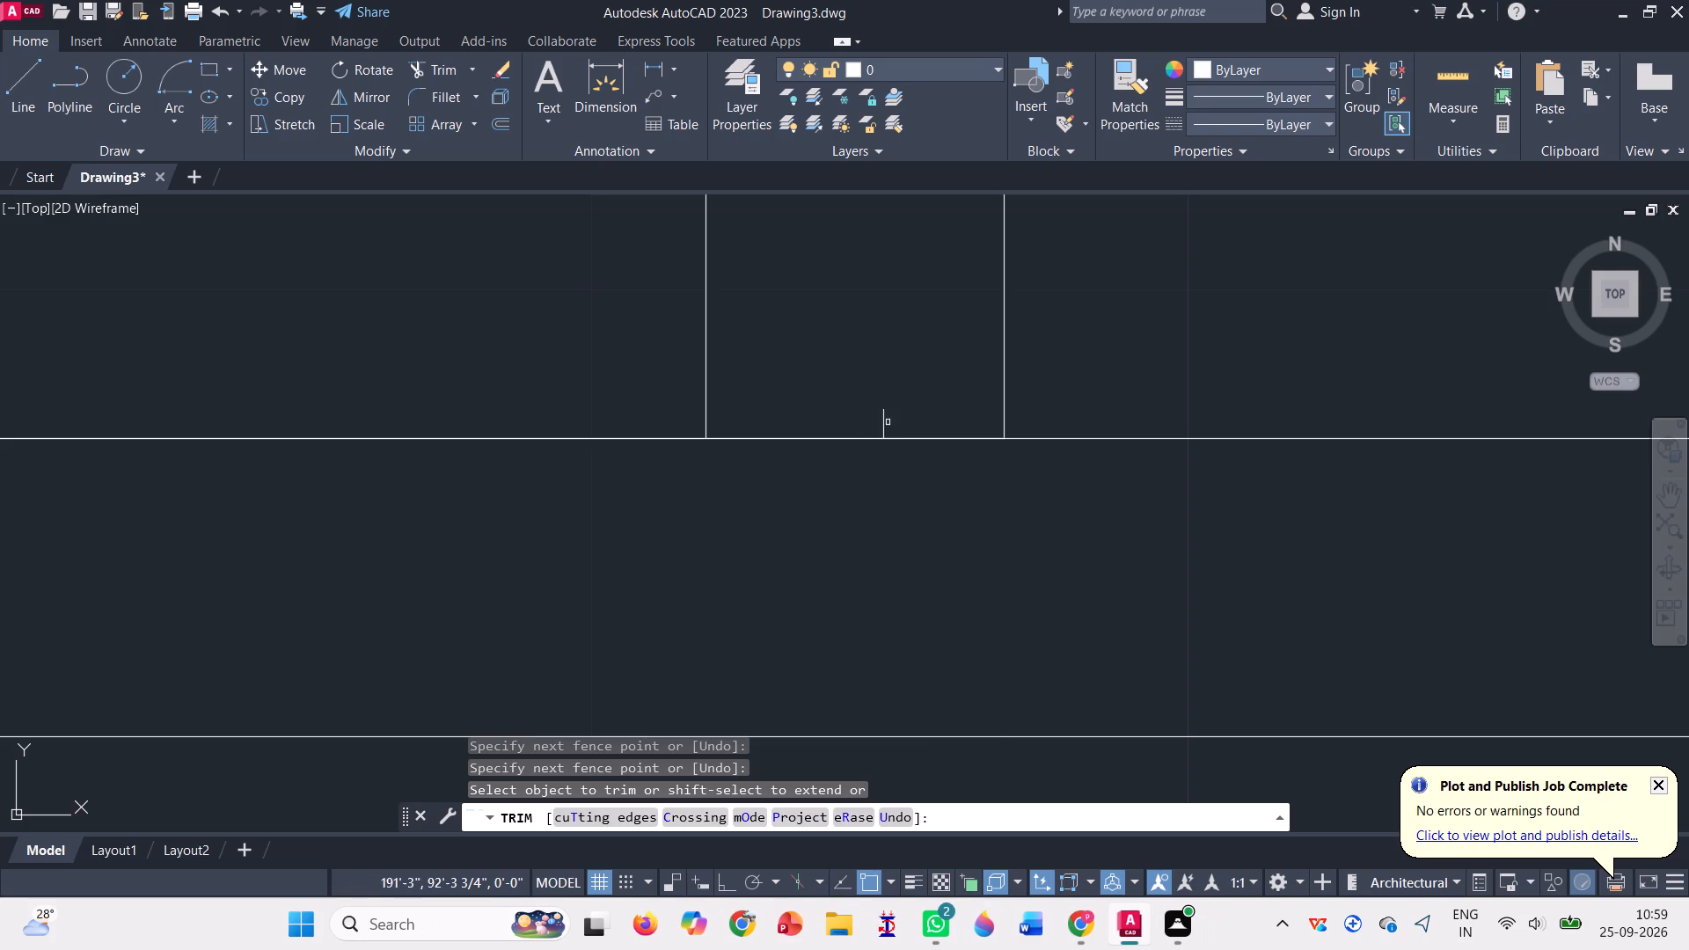
{"action": "left_click", "coordinate": [888, 422]}
{"action": "left_click", "coordinate": [871, 430]}
{"action": "scroll", "coordinate": [874, 426], "scroll_direction": "down", "scroll_amount": 4}
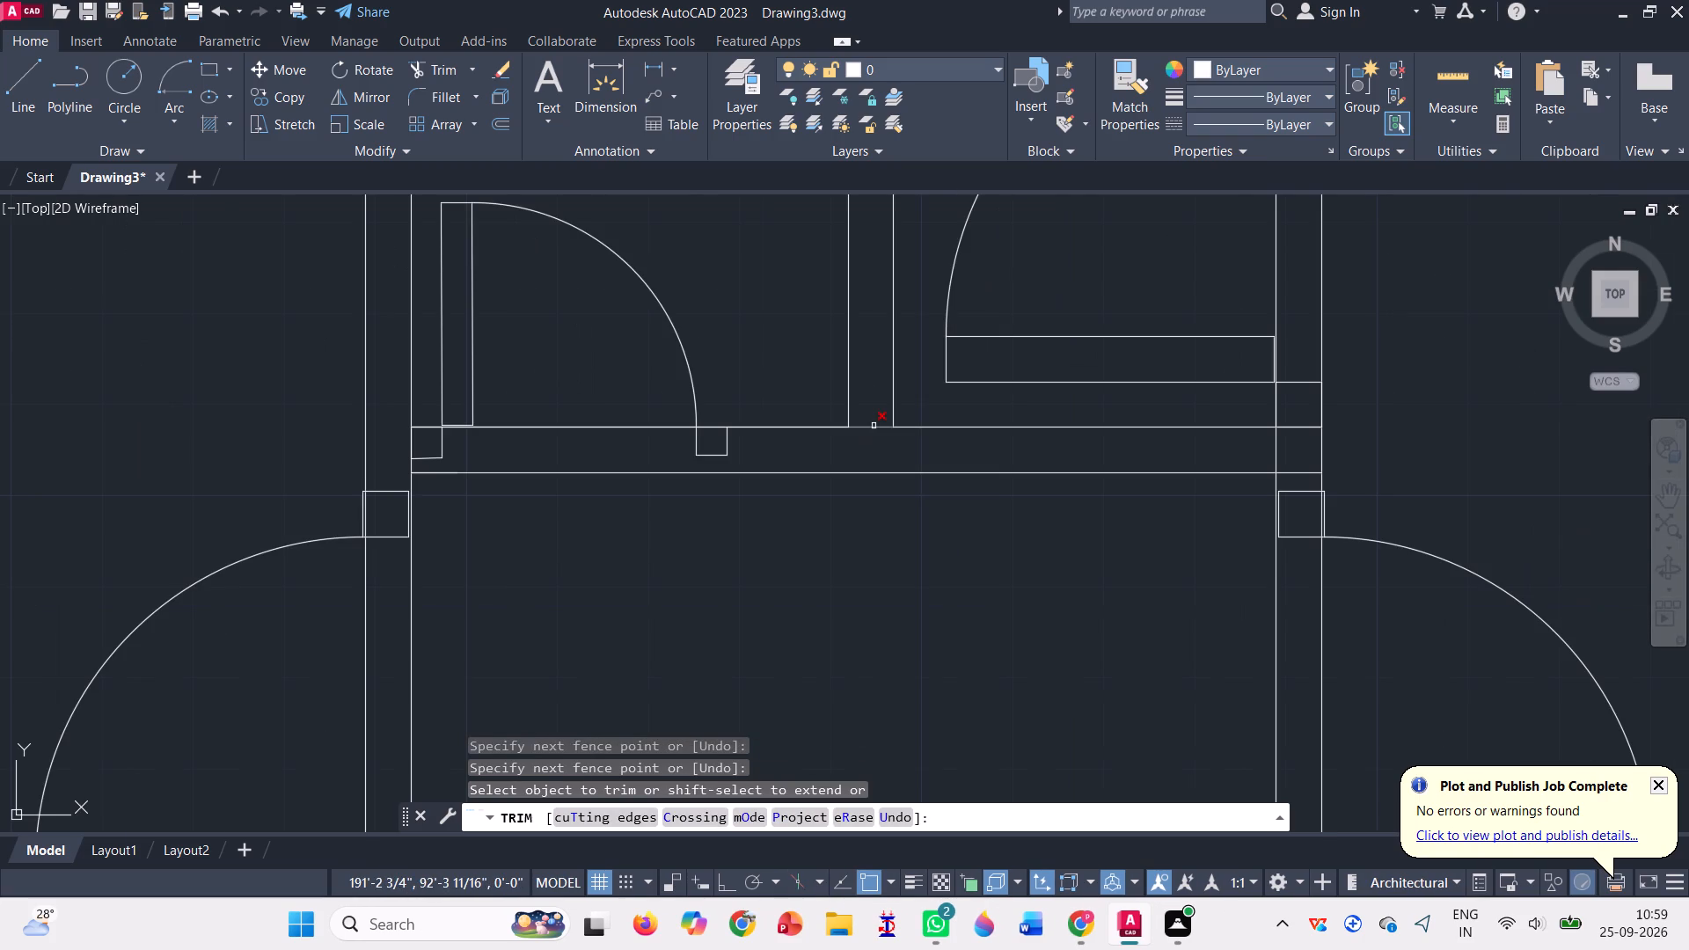
Trim the northwest room door's upper jamb where it protrudes past the wall's west line, and end the Trim command.
{"action": "scroll", "coordinate": [432, 479], "scroll_direction": "up", "scroll_amount": 3}
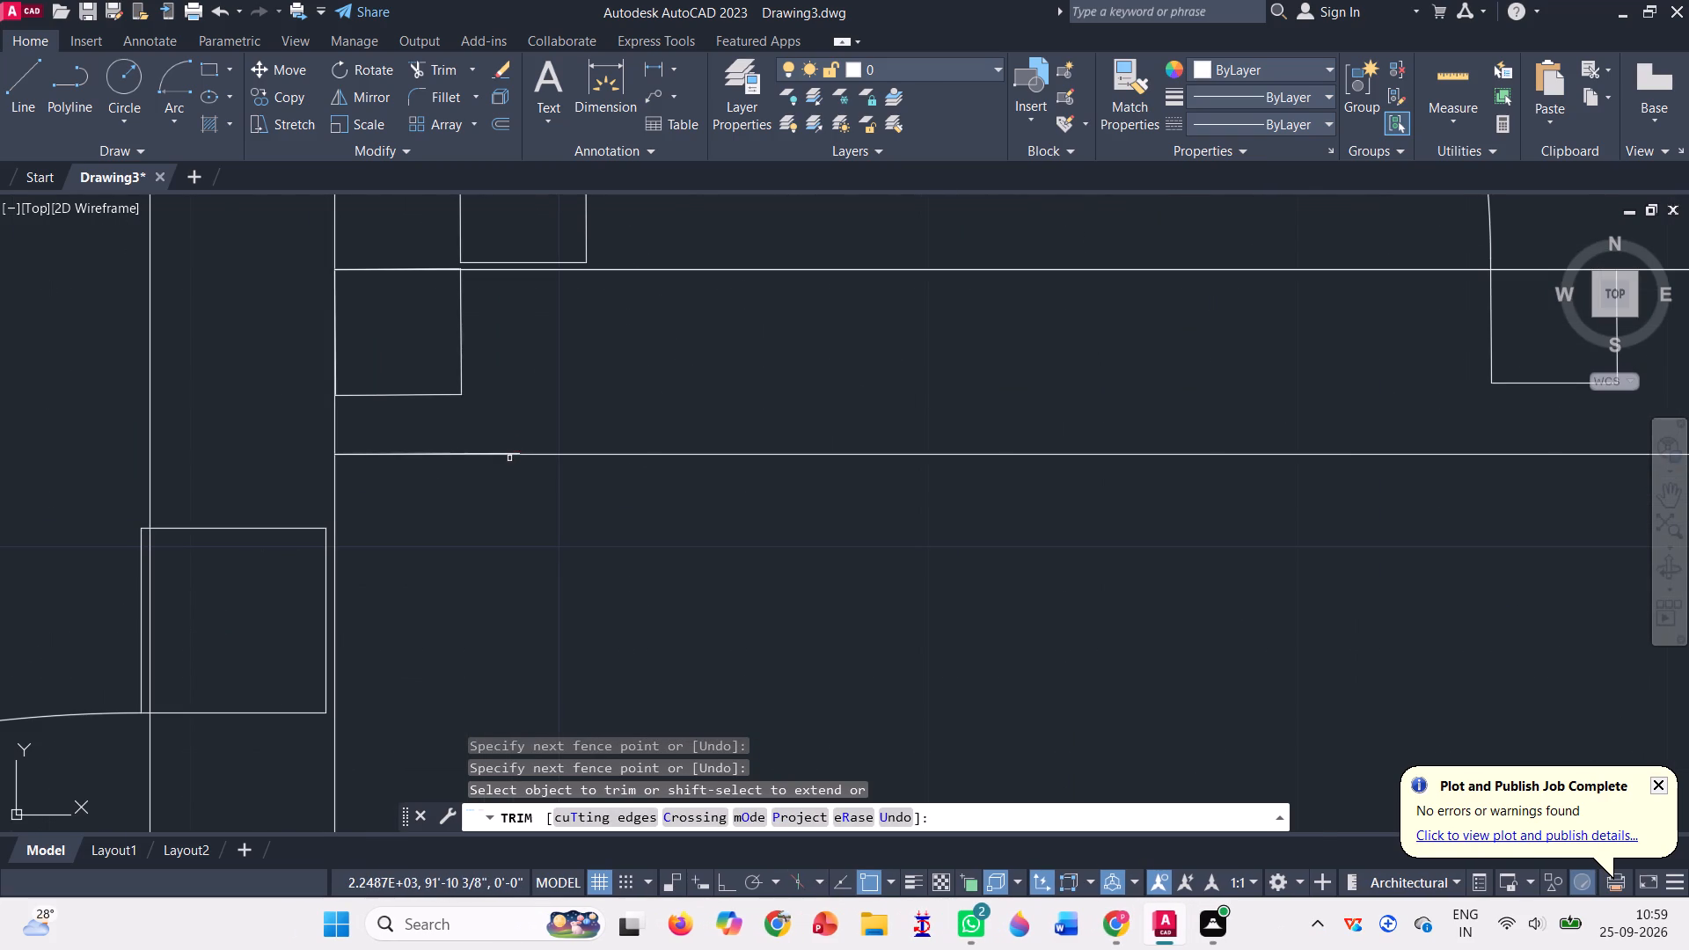
{"action": "scroll", "coordinate": [139, 531], "scroll_direction": "up", "scroll_amount": 1}
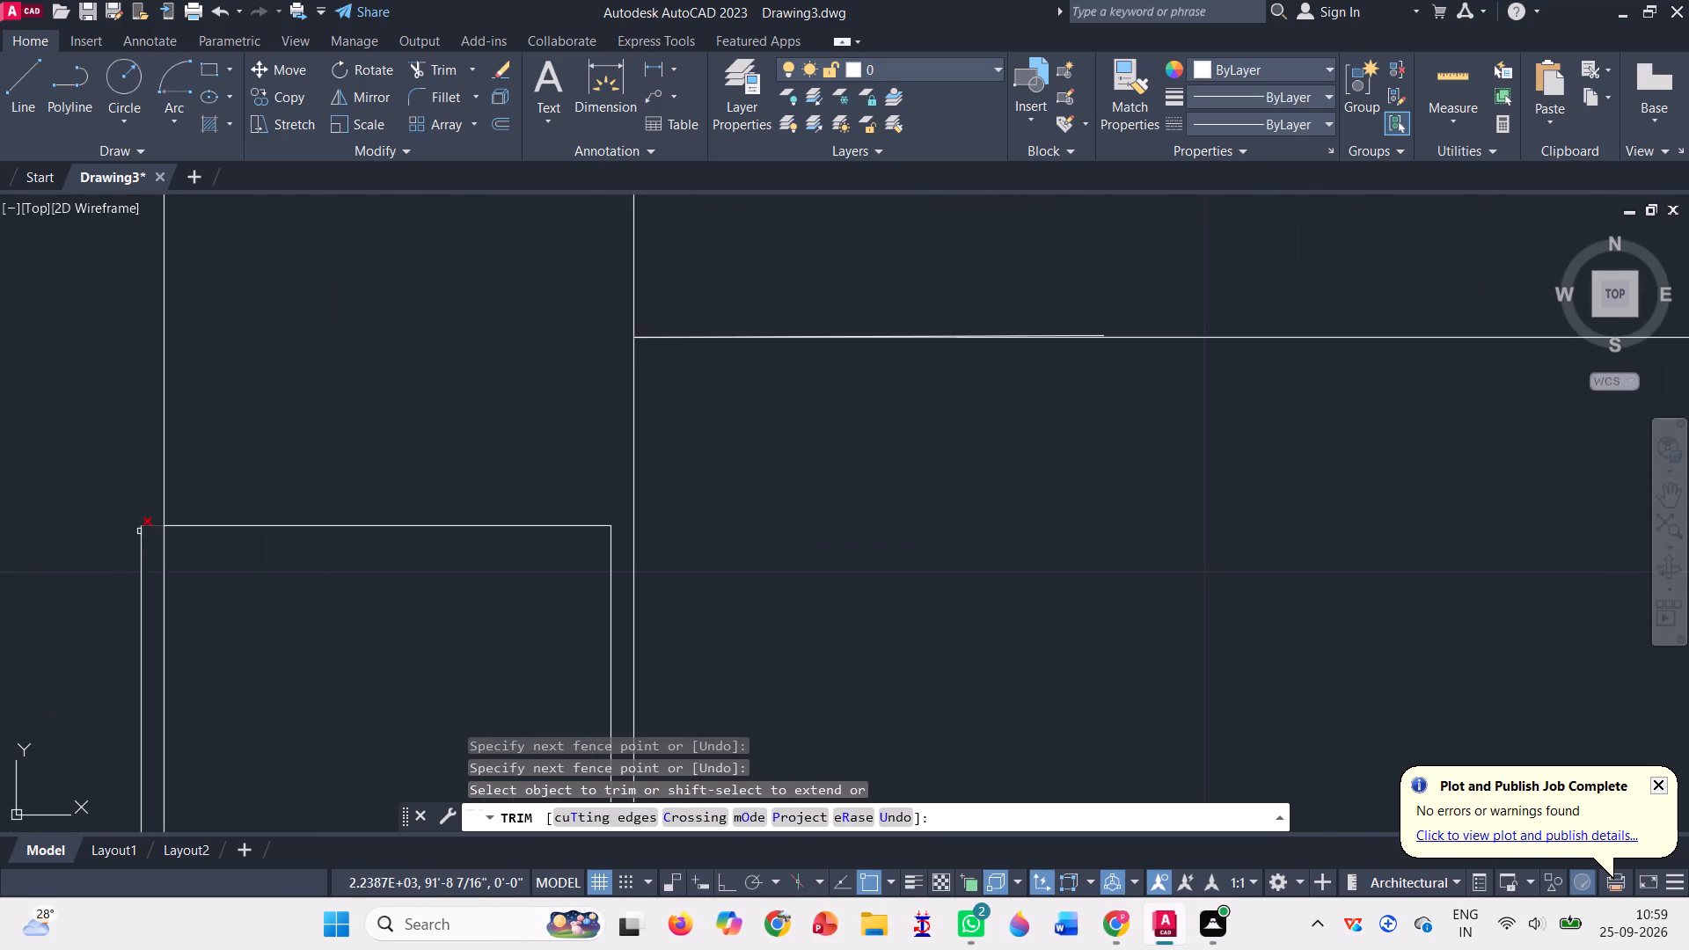
{"action": "scroll", "coordinate": [139, 531], "scroll_direction": "up", "scroll_amount": 2}
{"action": "left_click_drag", "start_coordinate": [135, 495], "coordinate": [121, 557]}
{"action": "scroll", "coordinate": [109, 521], "scroll_direction": "down", "scroll_amount": 3}
{"action": "scroll", "coordinate": [516, 600], "scroll_direction": "down", "scroll_amount": 2}
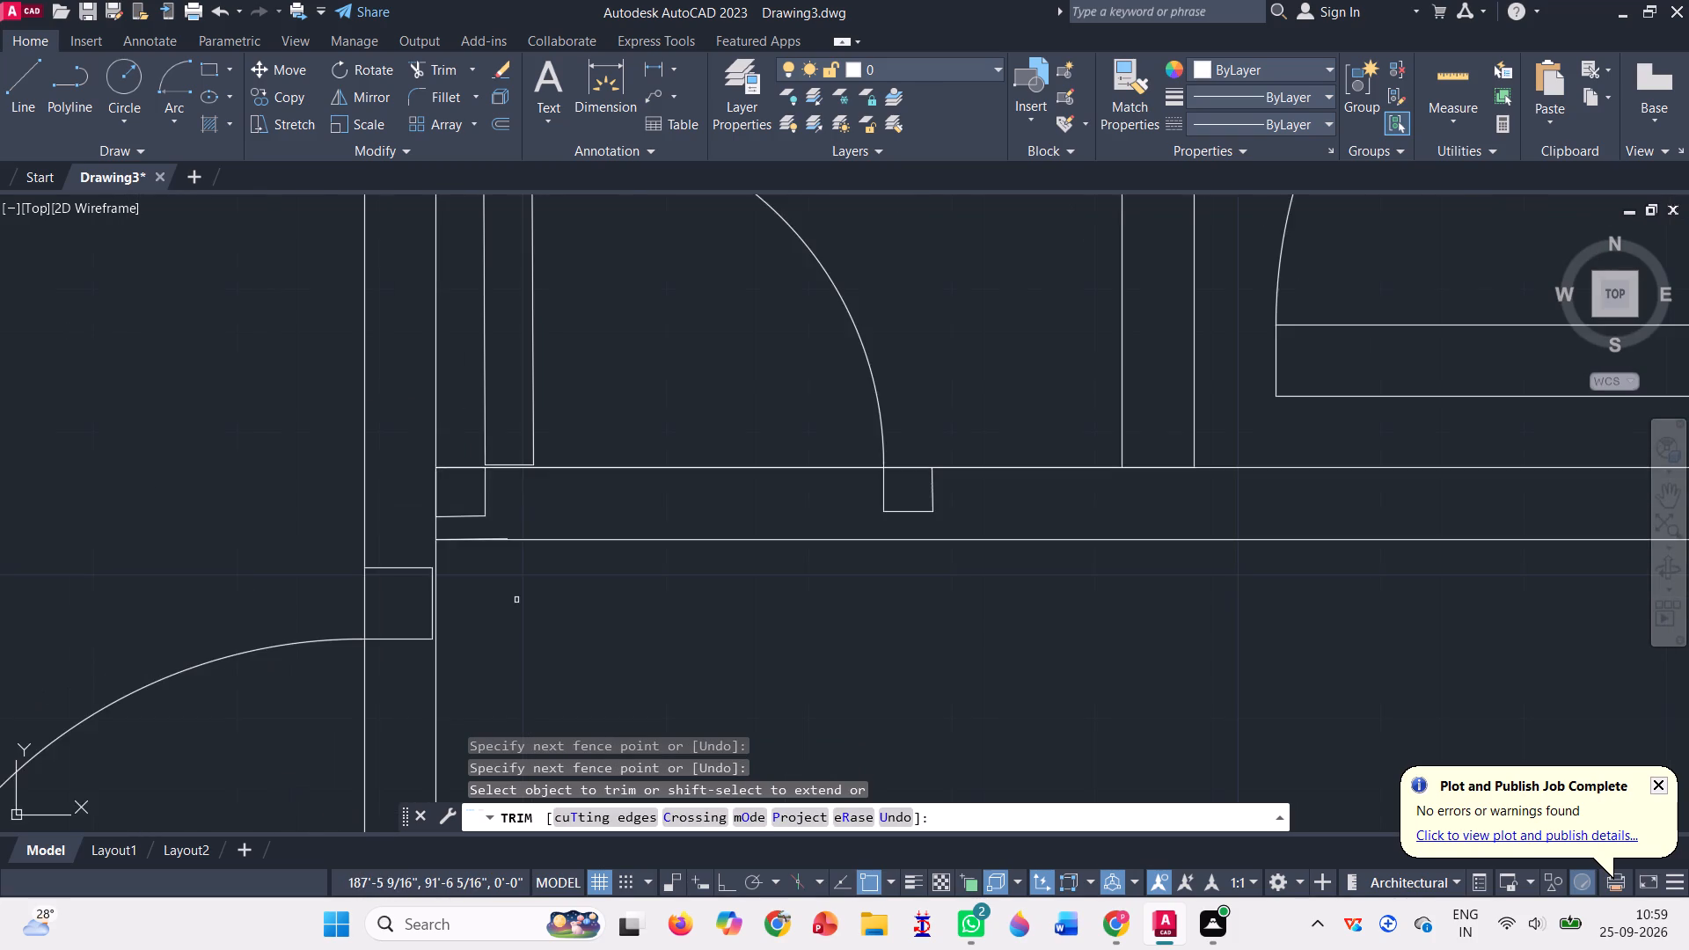
{"action": "scroll", "coordinate": [516, 600], "scroll_direction": "down", "scroll_amount": 2}
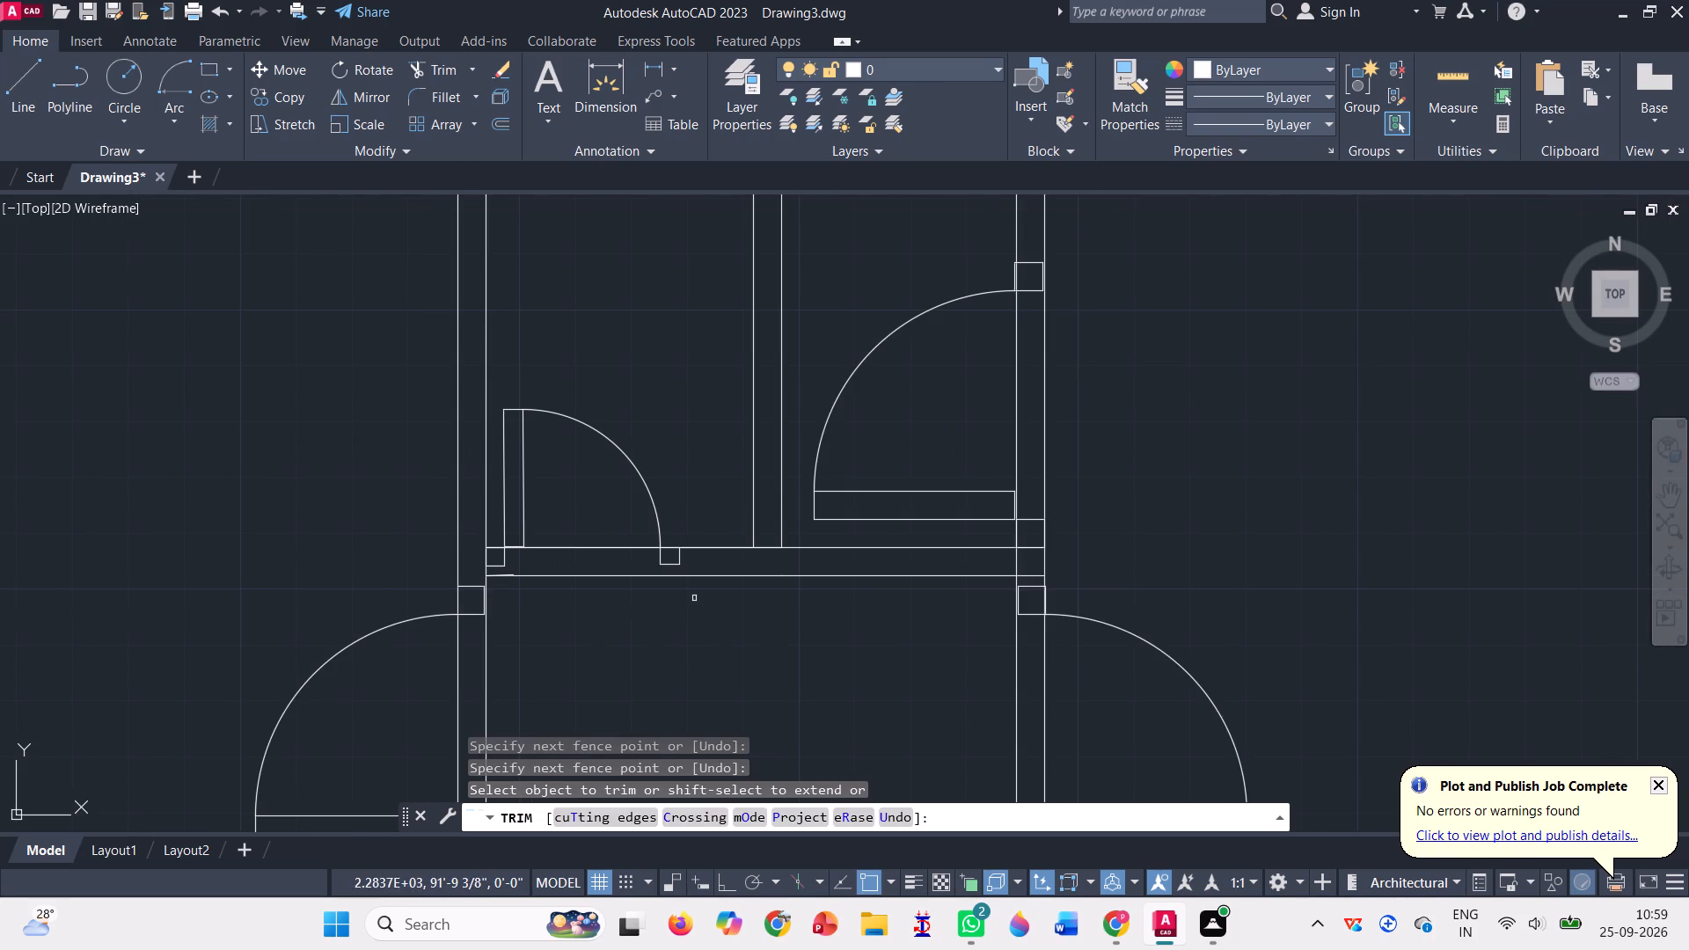
{"action": "scroll", "coordinate": [694, 598], "scroll_direction": "down", "scroll_amount": 1}
{"action": "scroll", "coordinate": [1056, 573], "scroll_direction": "down", "scroll_amount": 1}
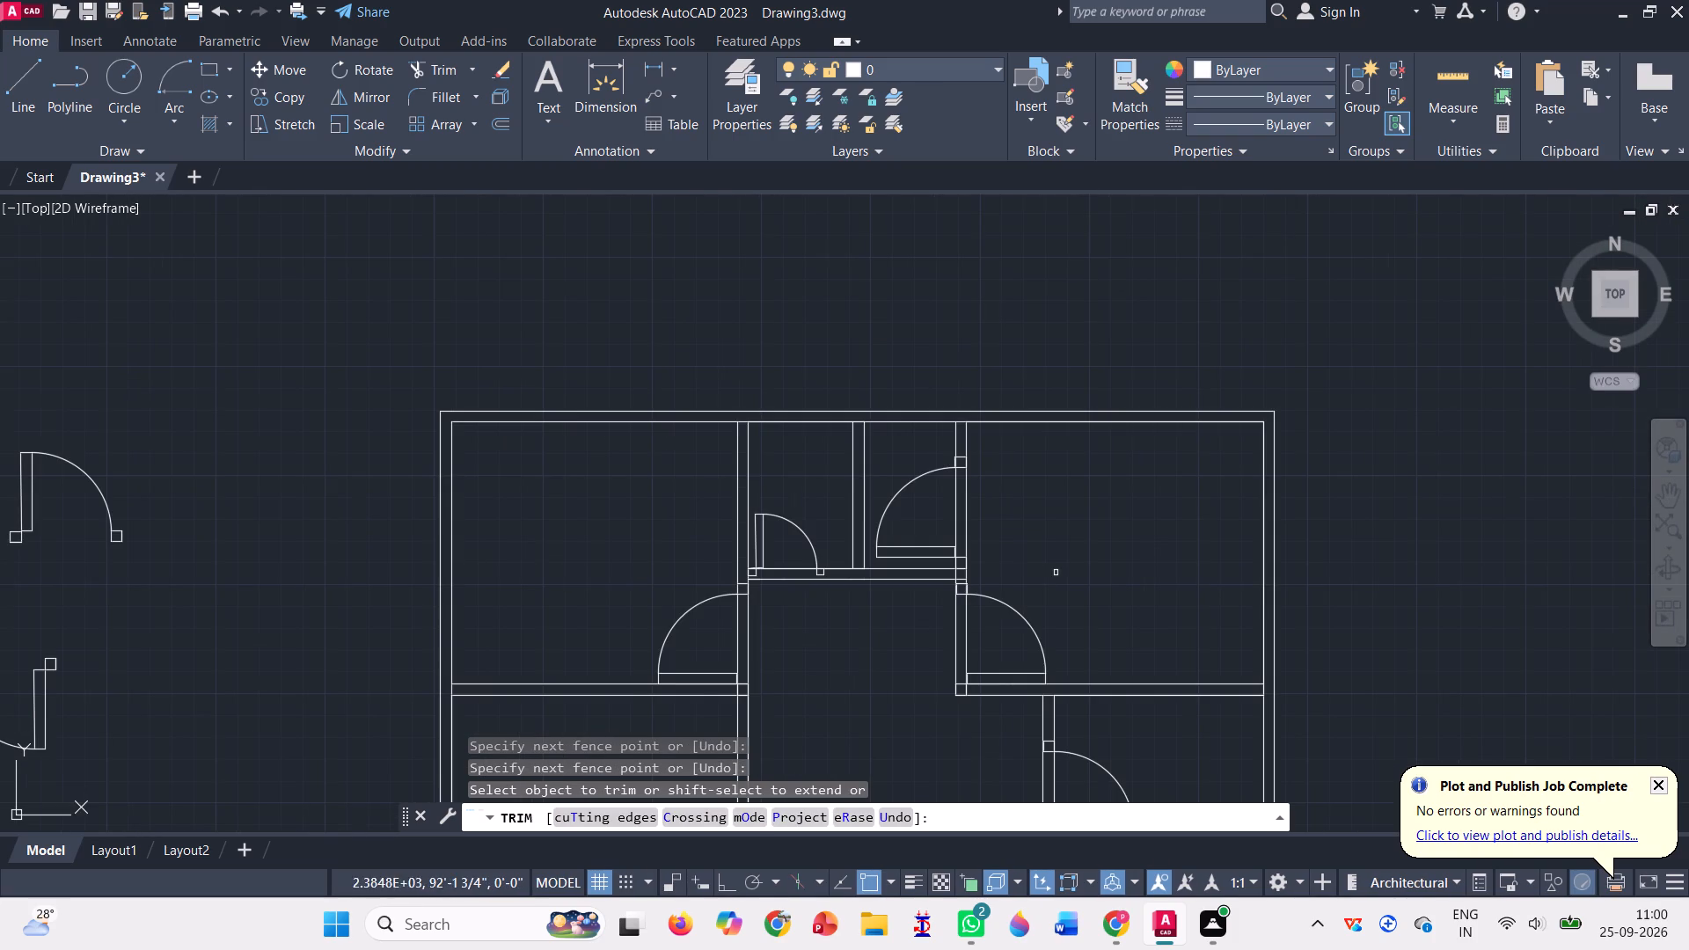
{"action": "scroll", "coordinate": [698, 406], "scroll_direction": "down", "scroll_amount": 1}
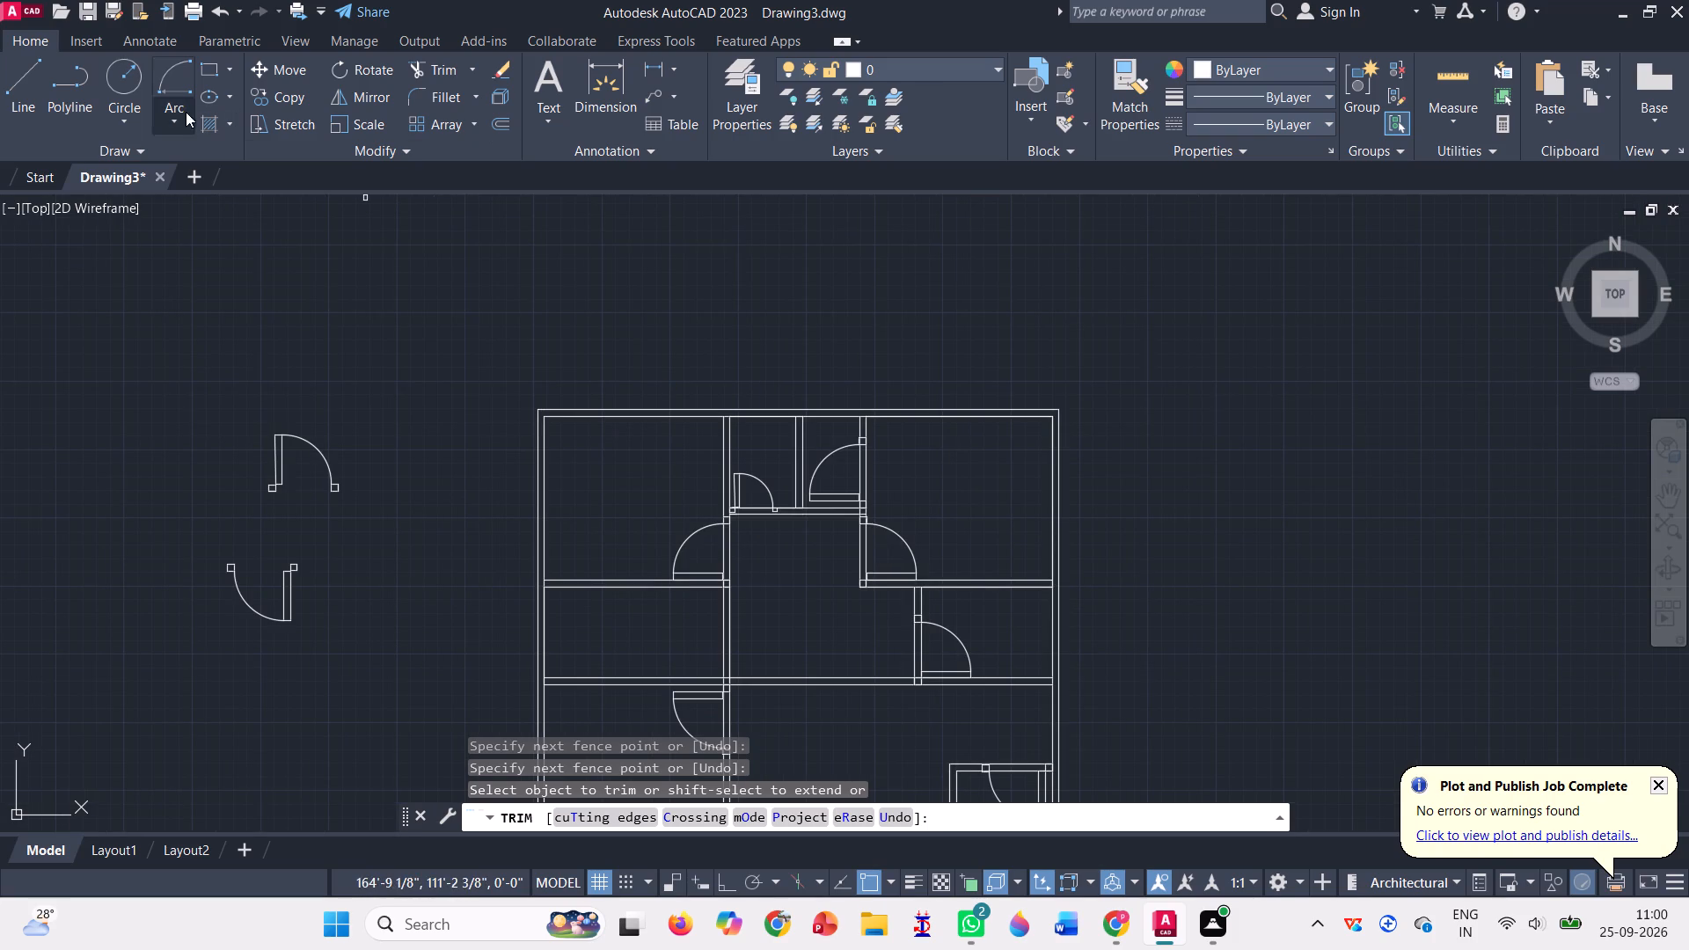
{"action": "key", "text": "Escape"}
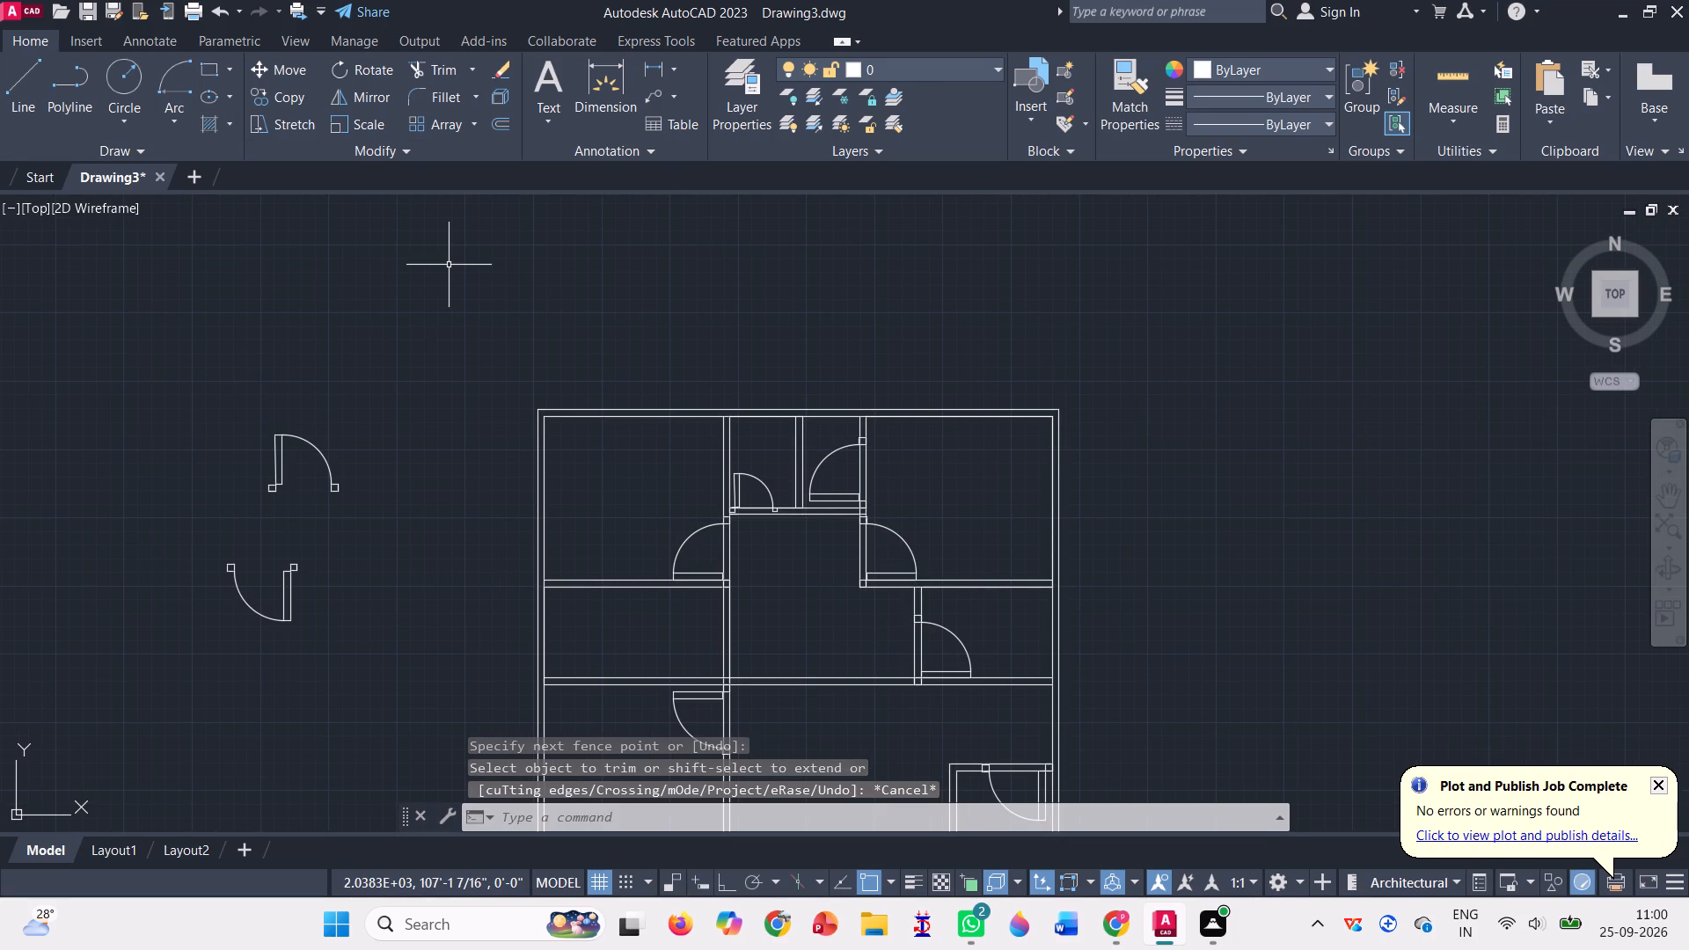
Delete the two spare door symbols outside the plan on its west side.
{"action": "scroll", "coordinate": [481, 267], "scroll_direction": "down", "scroll_amount": 2}
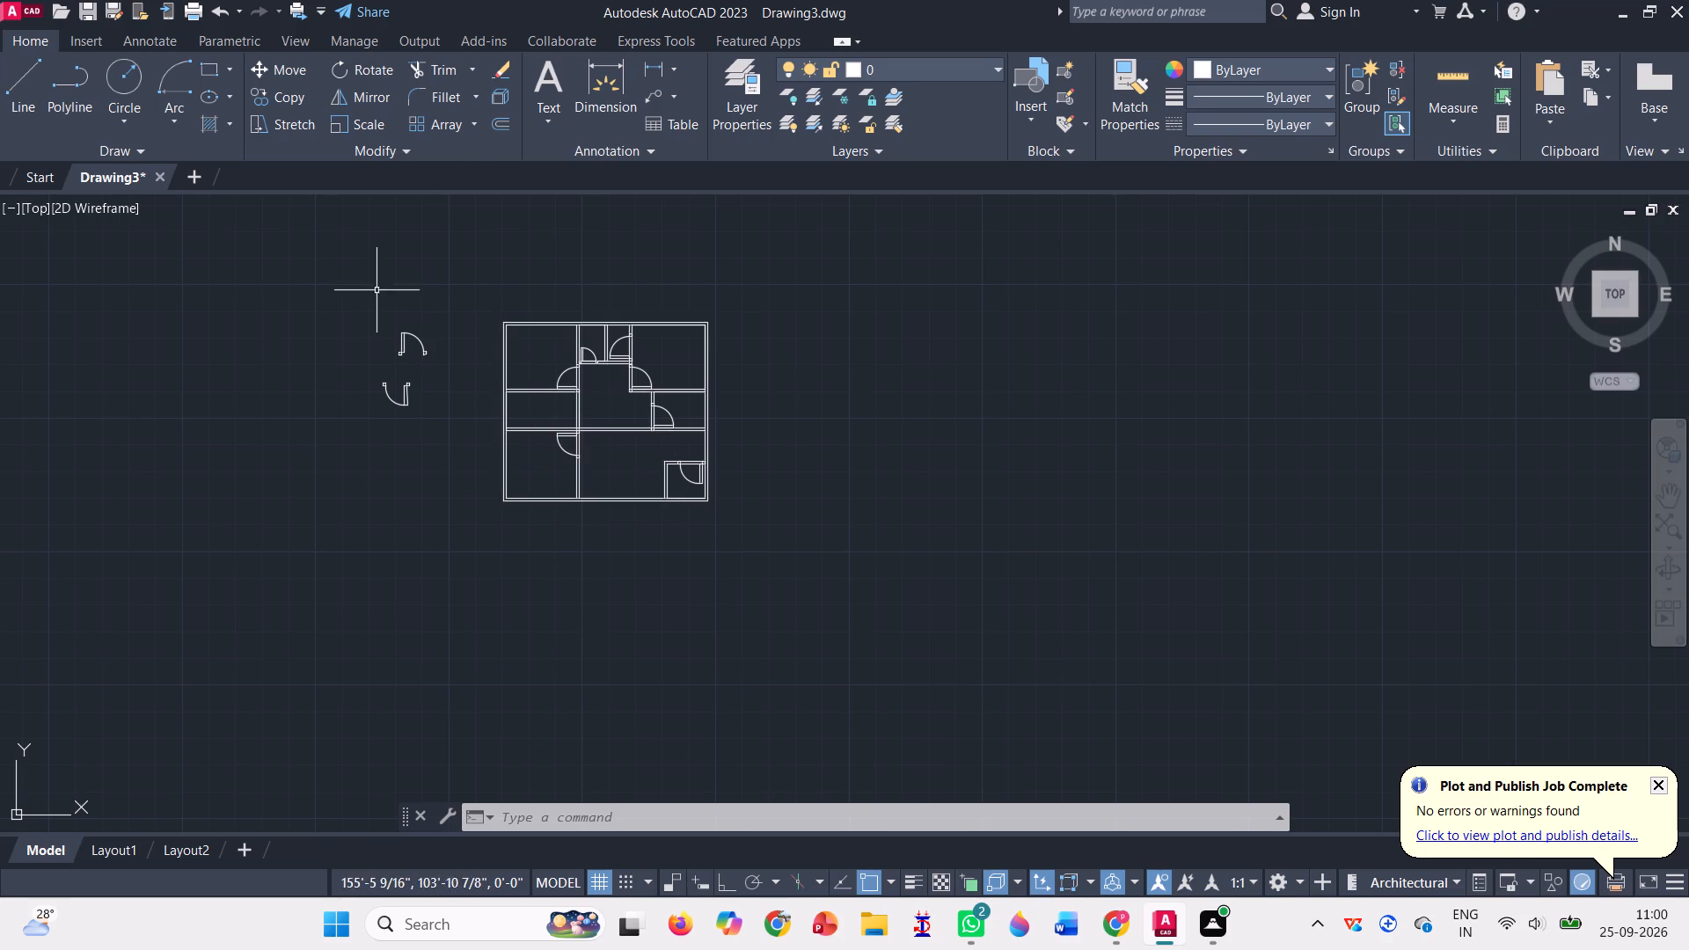
{"action": "left_click_drag", "start_coordinate": [377, 290], "coordinate": [344, 504]}
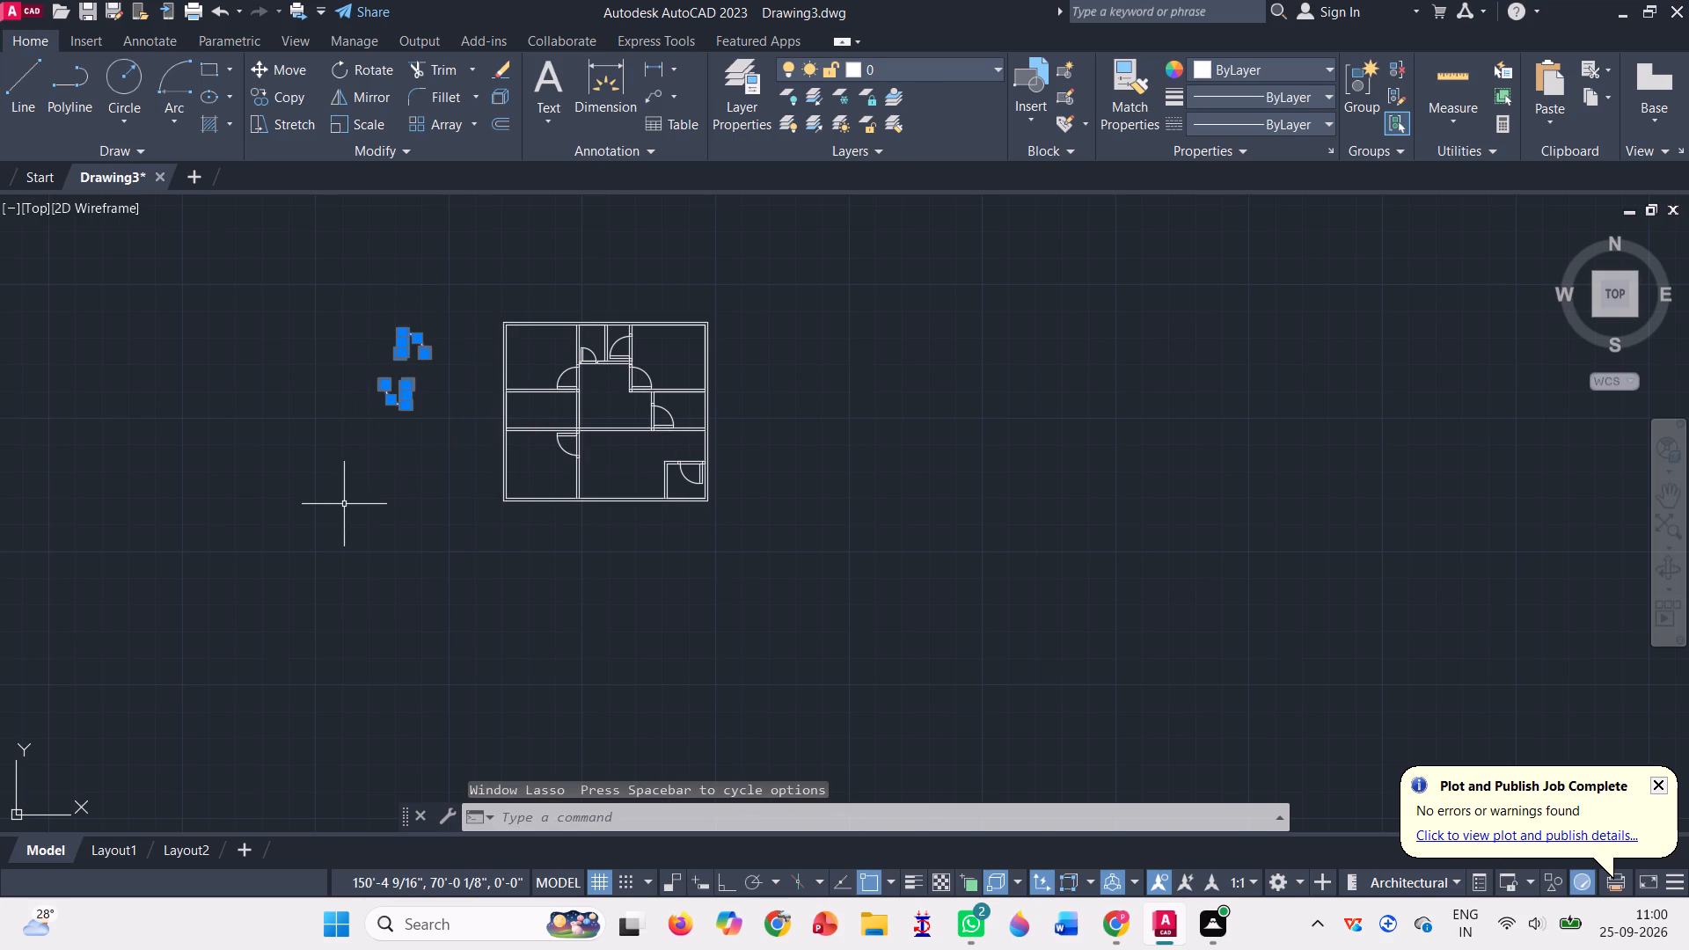
{"action": "key", "text": "Delete"}
With Ortho on, draw a 1'0" line followed by a 4'0" line, both eastward, from a point outside the plan's northeast side.
{"action": "scroll", "coordinate": [442, 347], "scroll_direction": "up", "scroll_amount": 1}
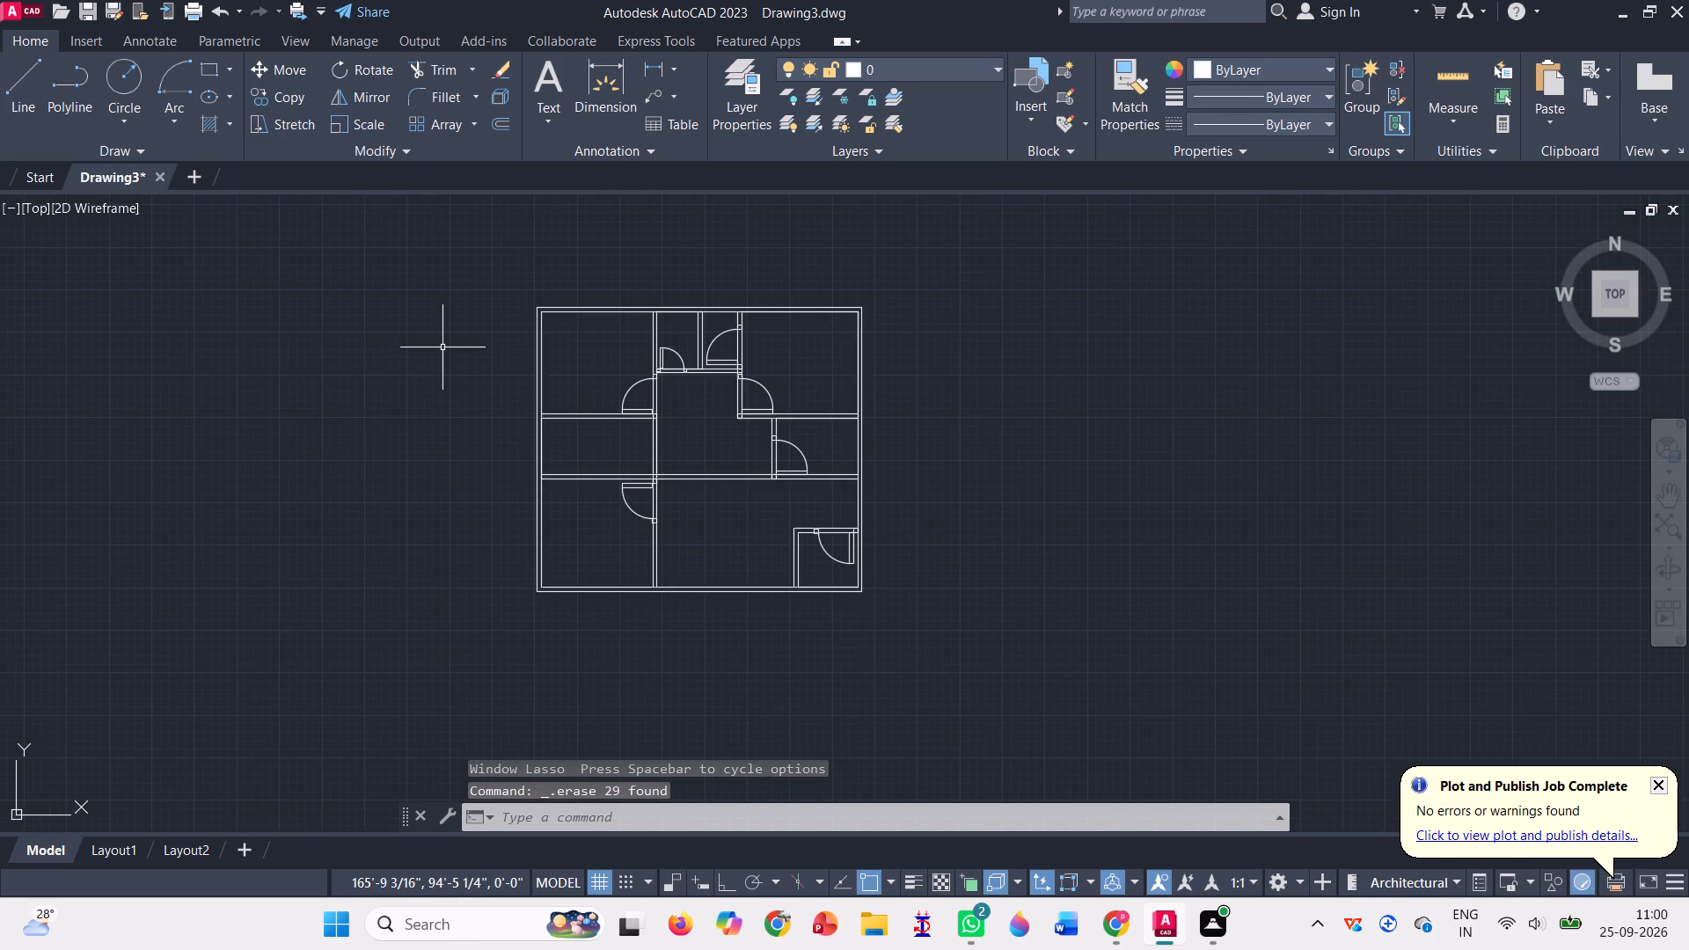
{"action": "scroll", "coordinate": [442, 347], "scroll_direction": "up", "scroll_amount": 2}
{"action": "scroll", "coordinate": [463, 332], "scroll_direction": "down", "scroll_amount": 1}
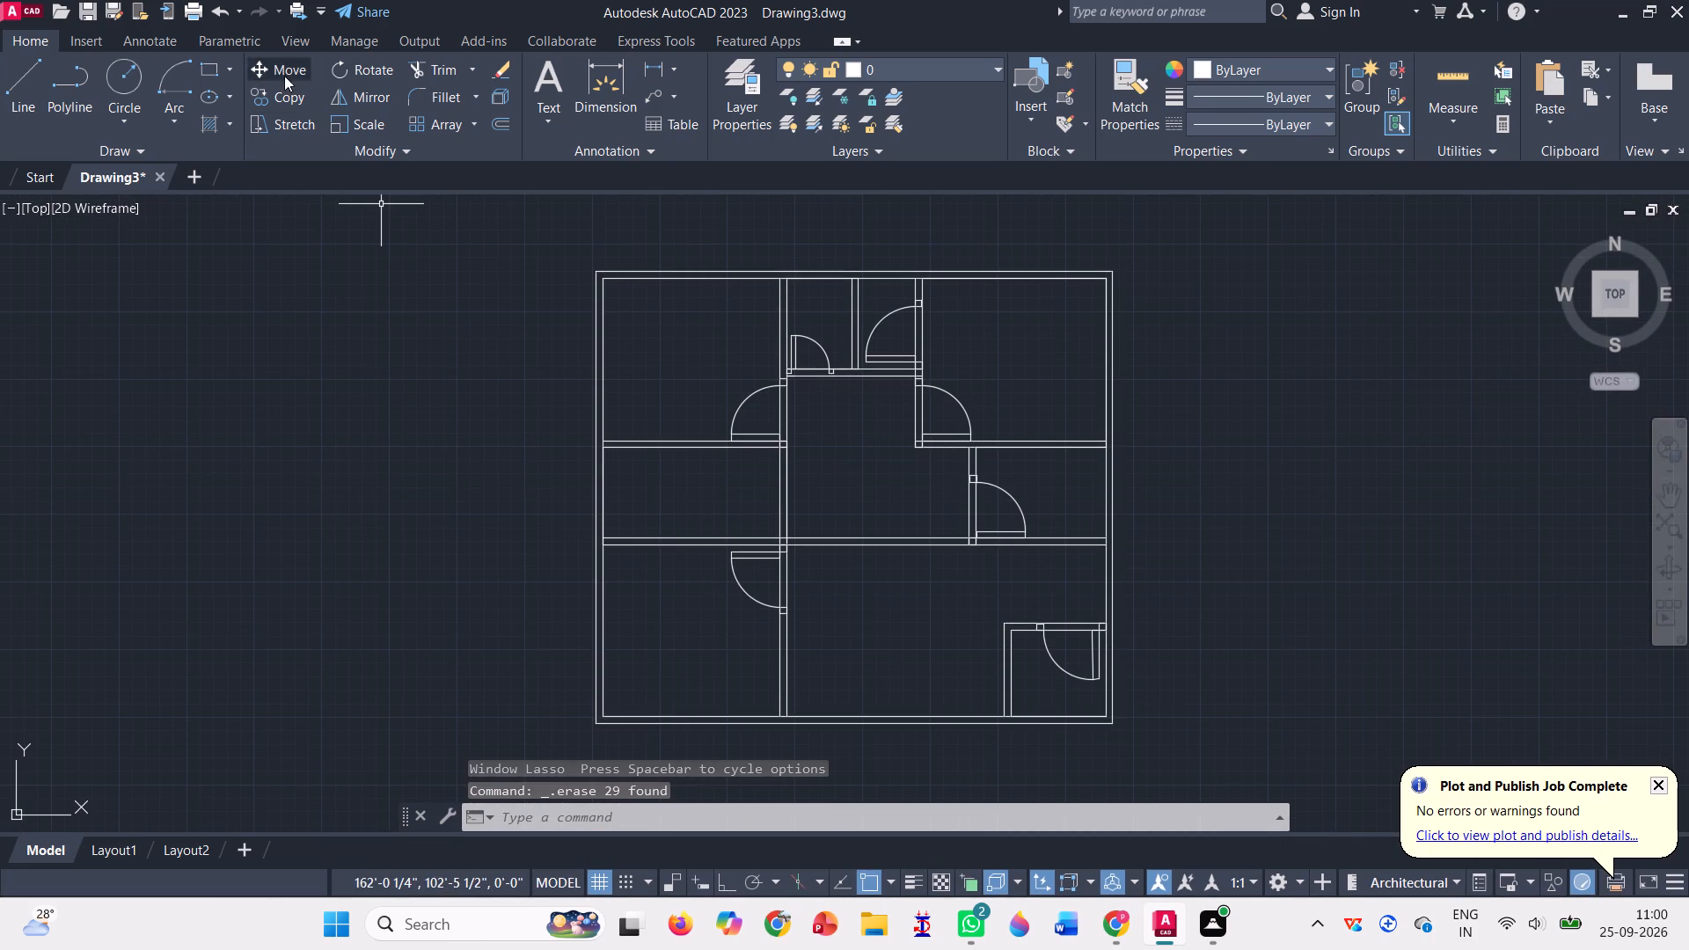
{"action": "left_click", "coordinate": [18, 74]}
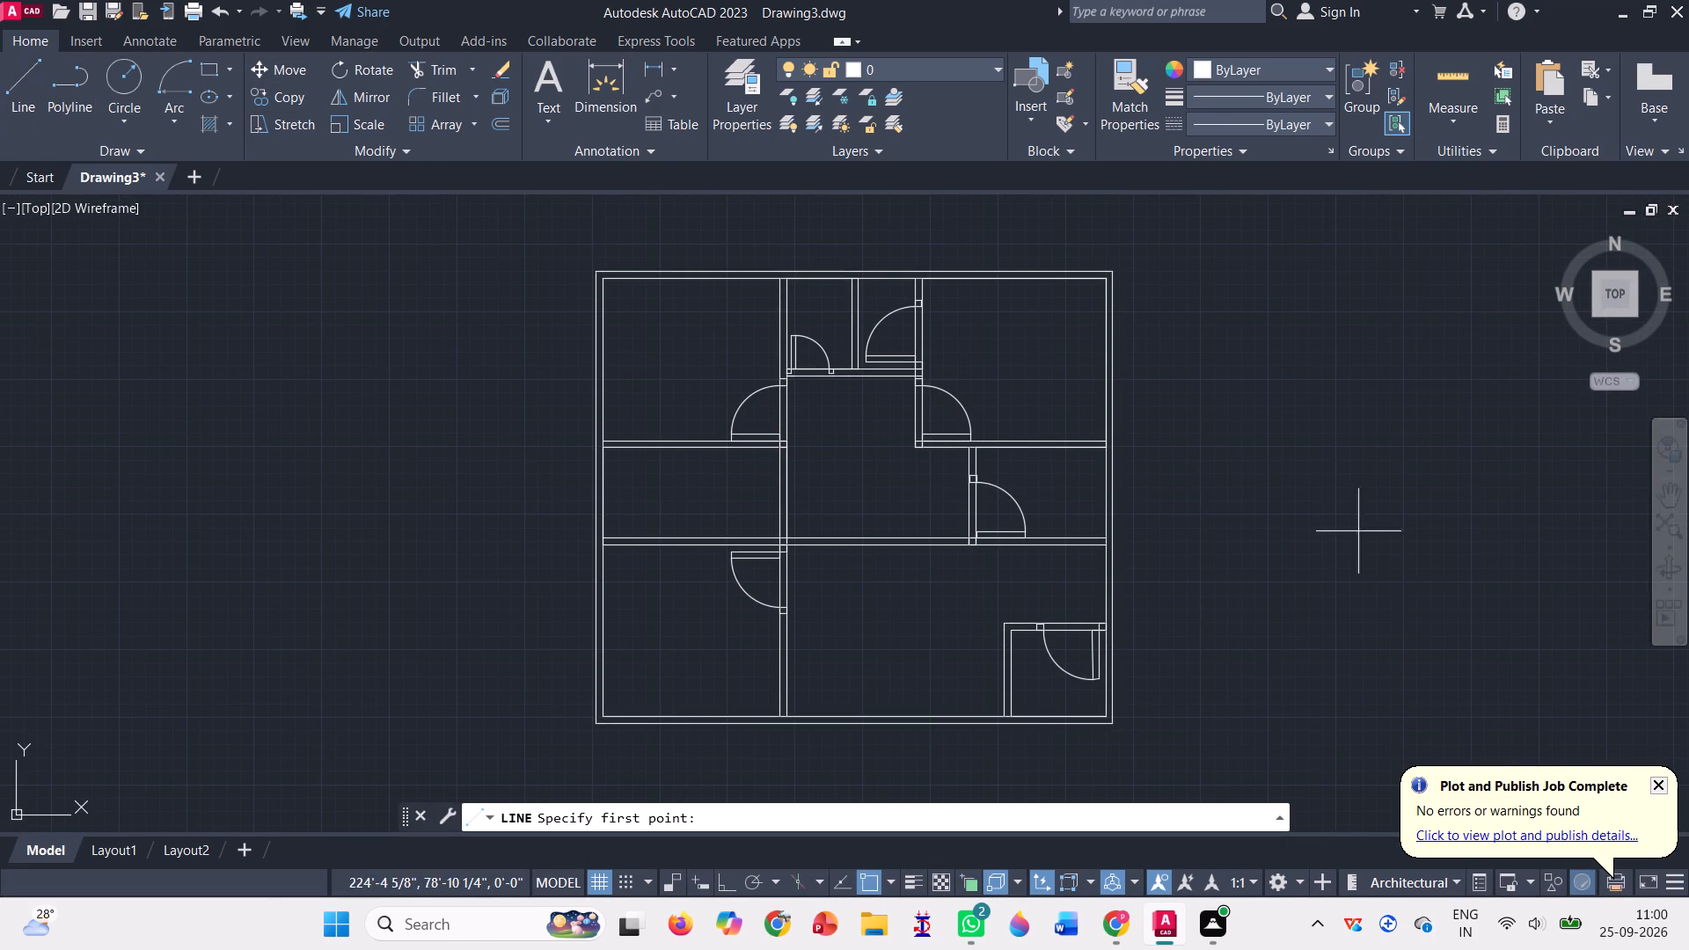
{"action": "left_click", "coordinate": [1191, 324]}
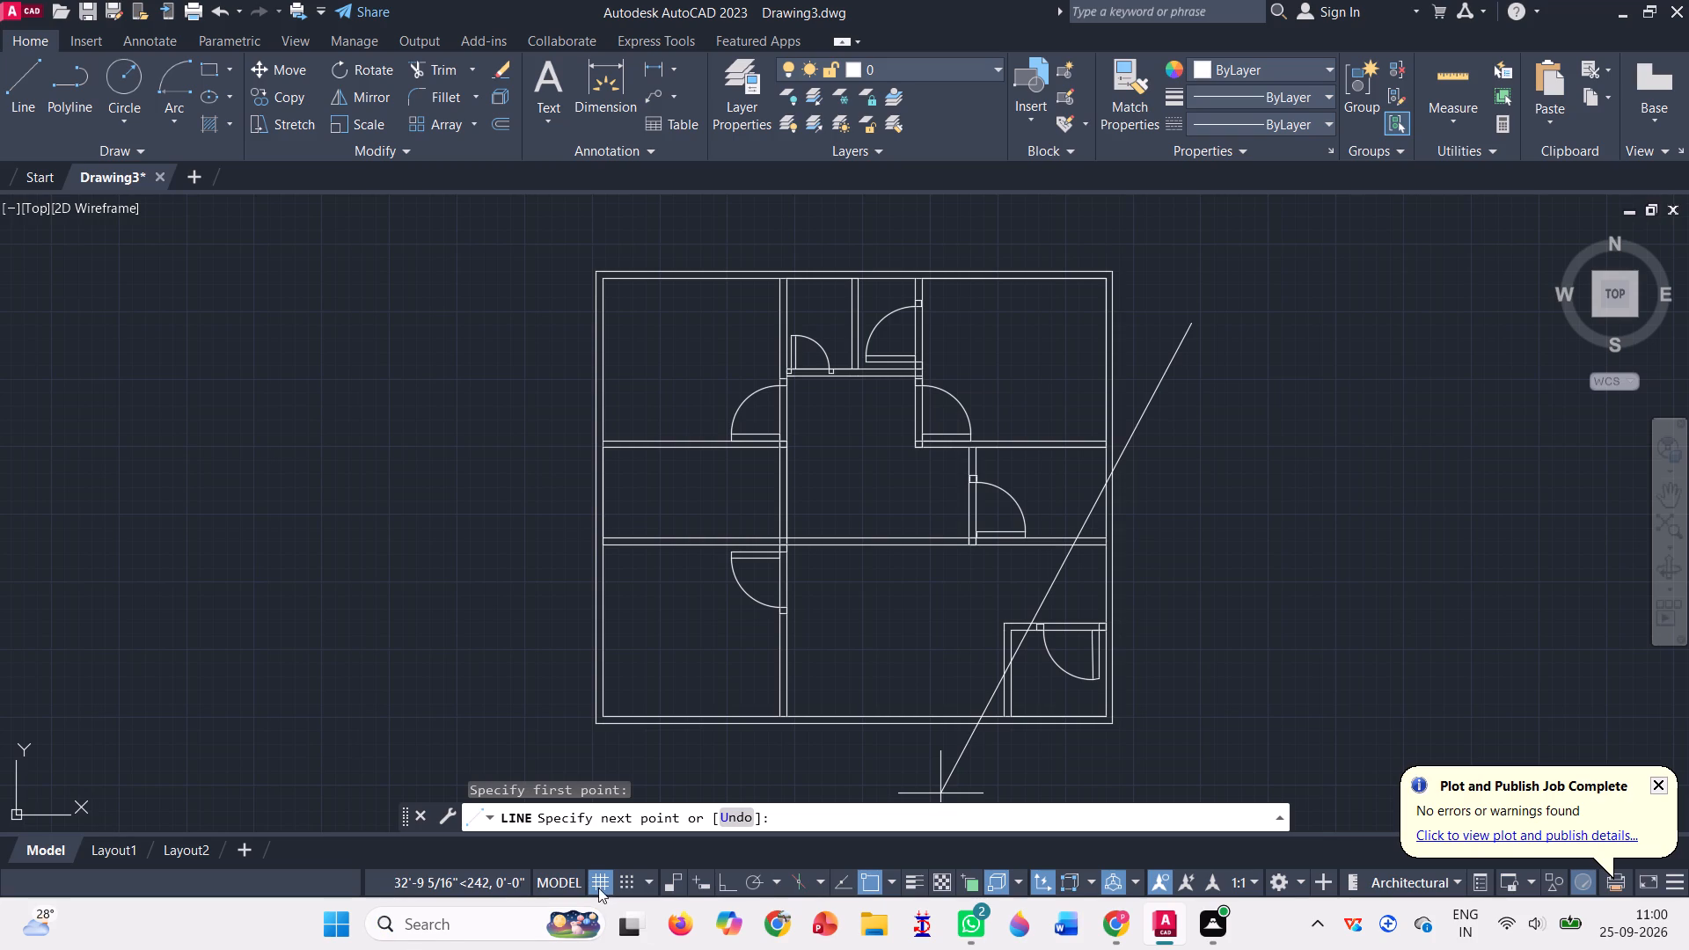
{"action": "left_click", "coordinate": [722, 888]}
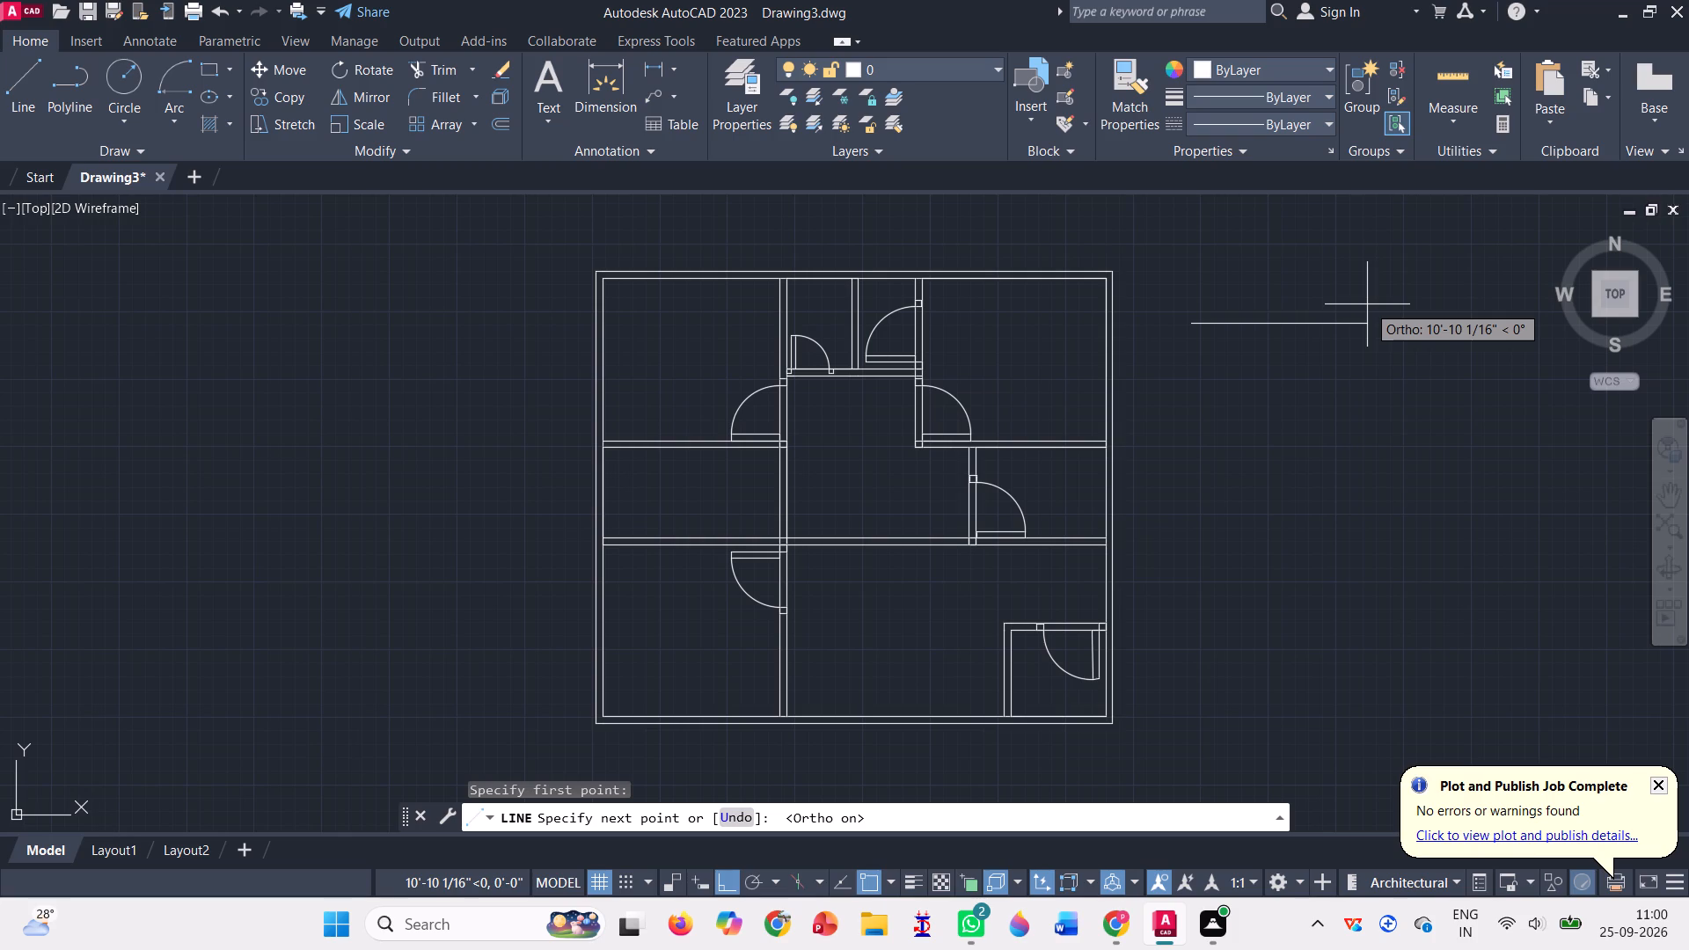
{"action": "key", "text": "1"}
{"action": "key", "text": "apostrophe"}
{"action": "key", "text": "0"}
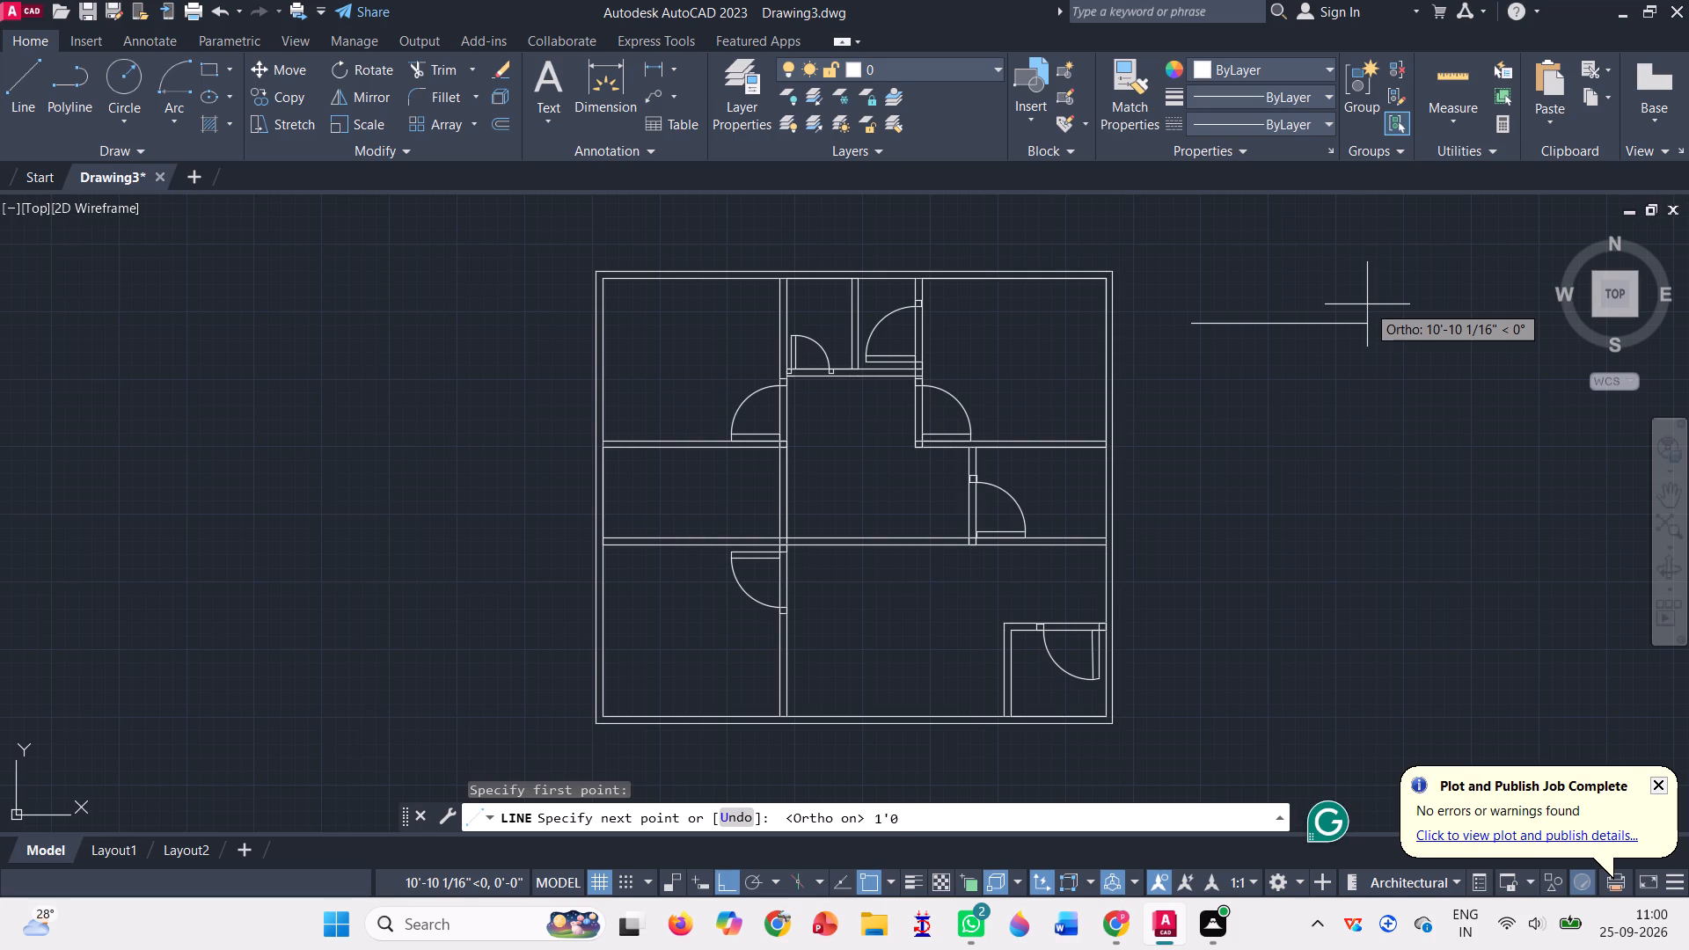
{"action": "key", "text": "shift+quotedbl"}
{"action": "key", "text": "Return"}
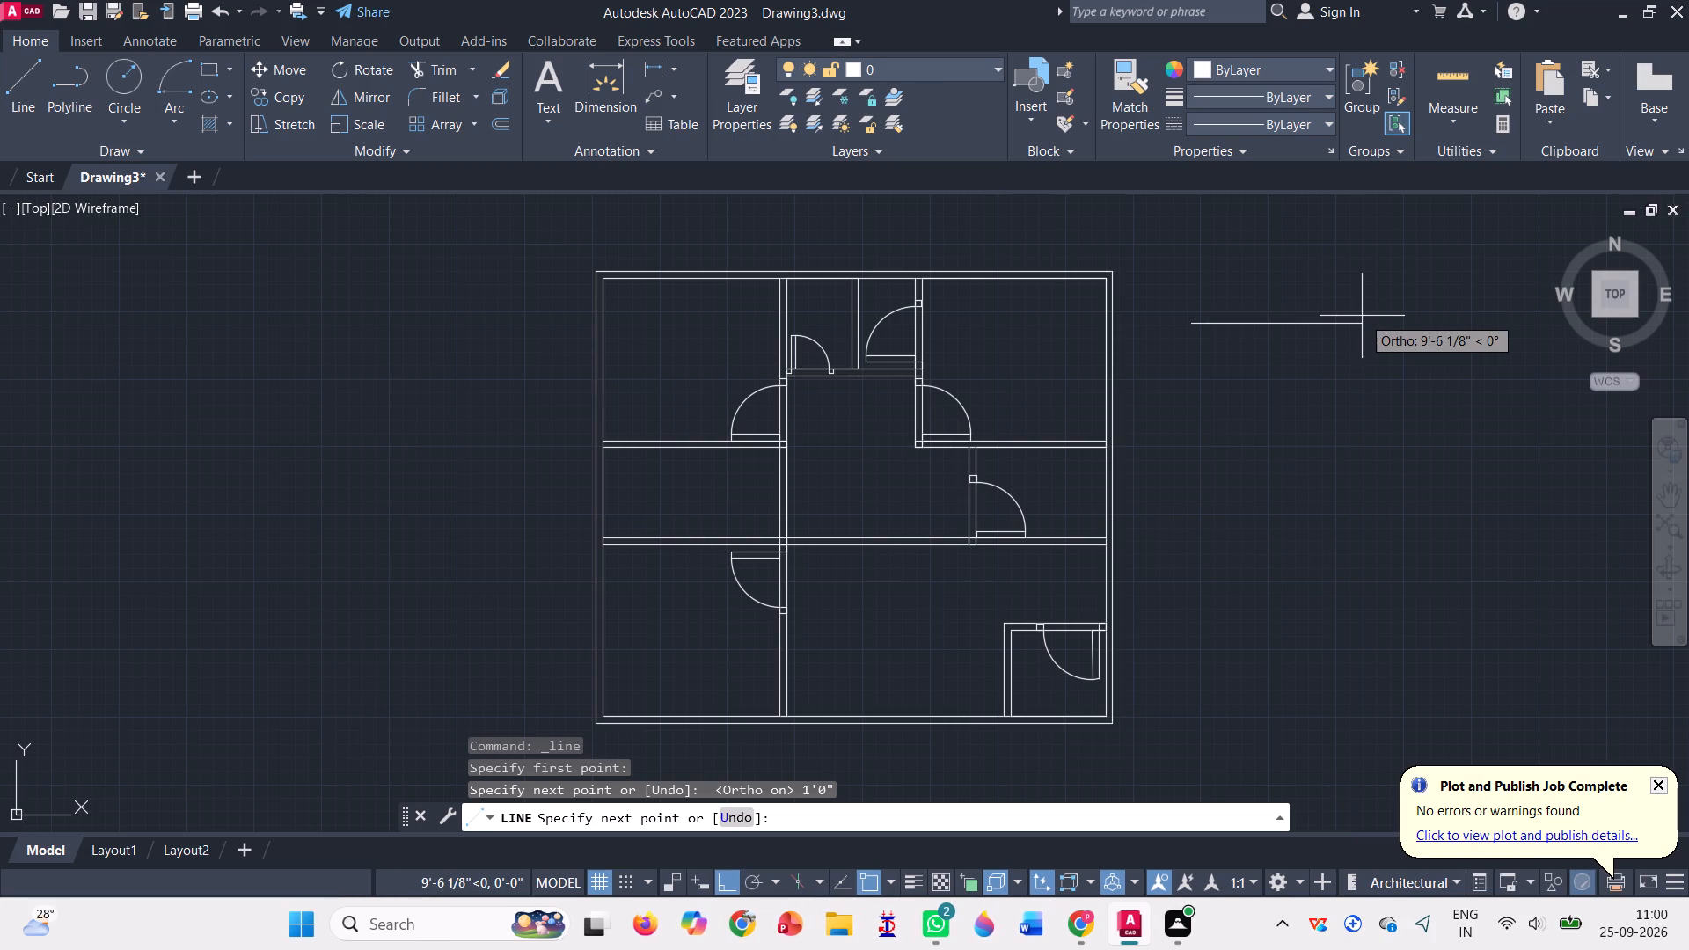
{"action": "key", "text": "4"}
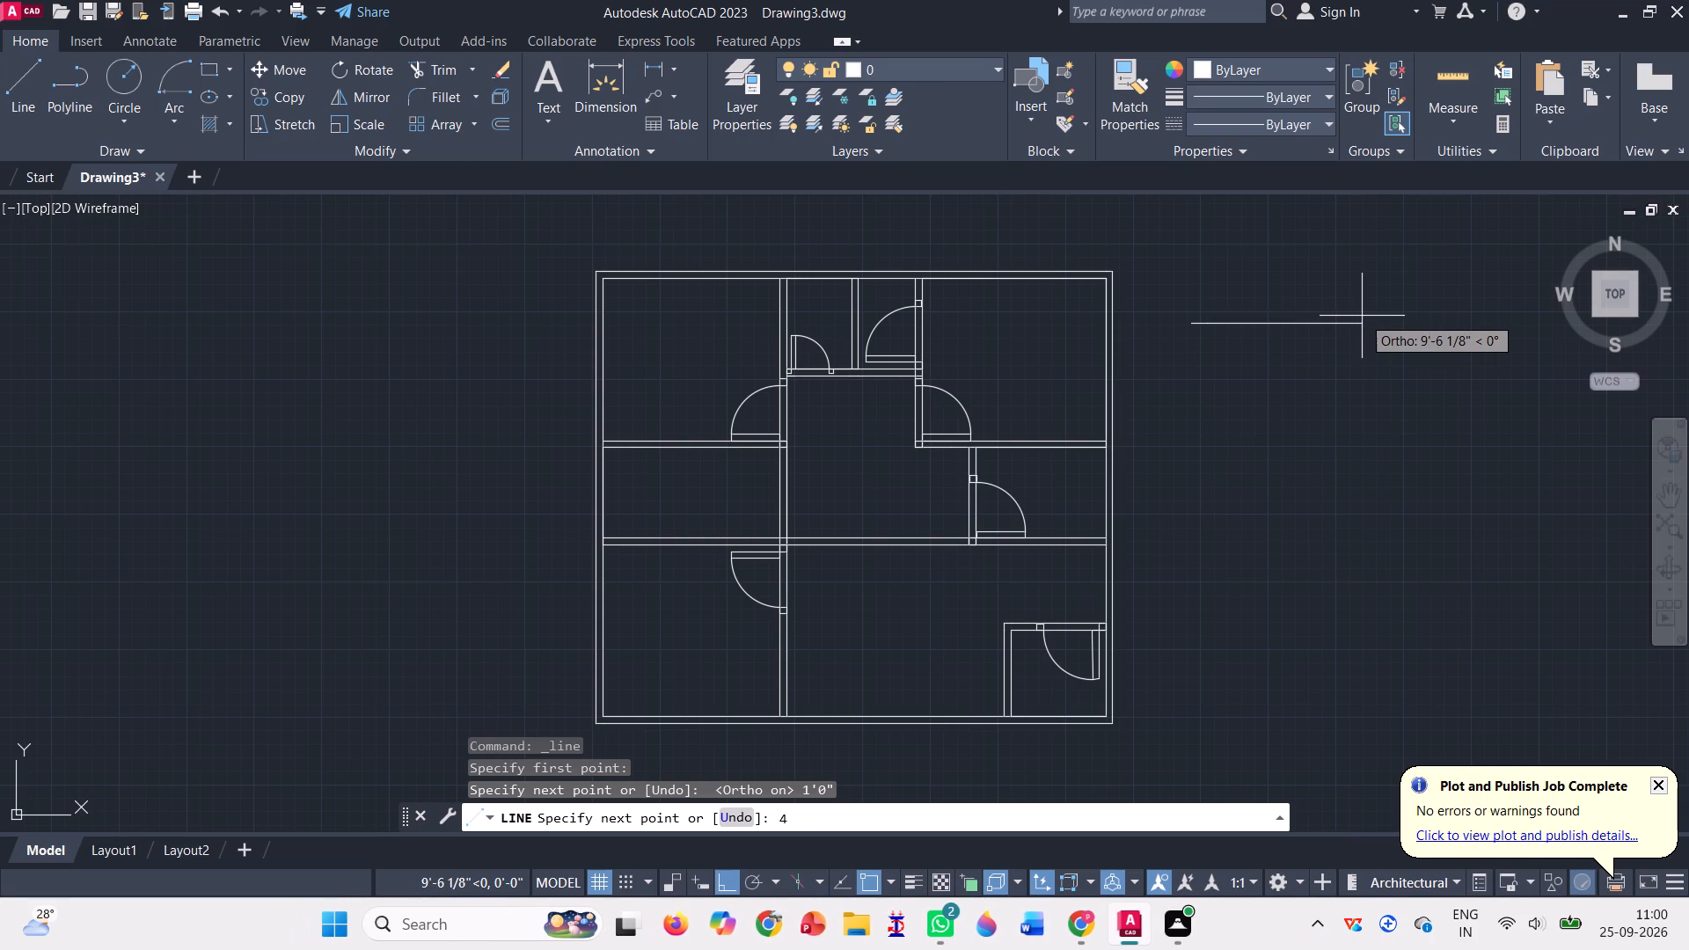
{"action": "key", "text": "apostrophe"}
{"action": "type", "text": "0\""}
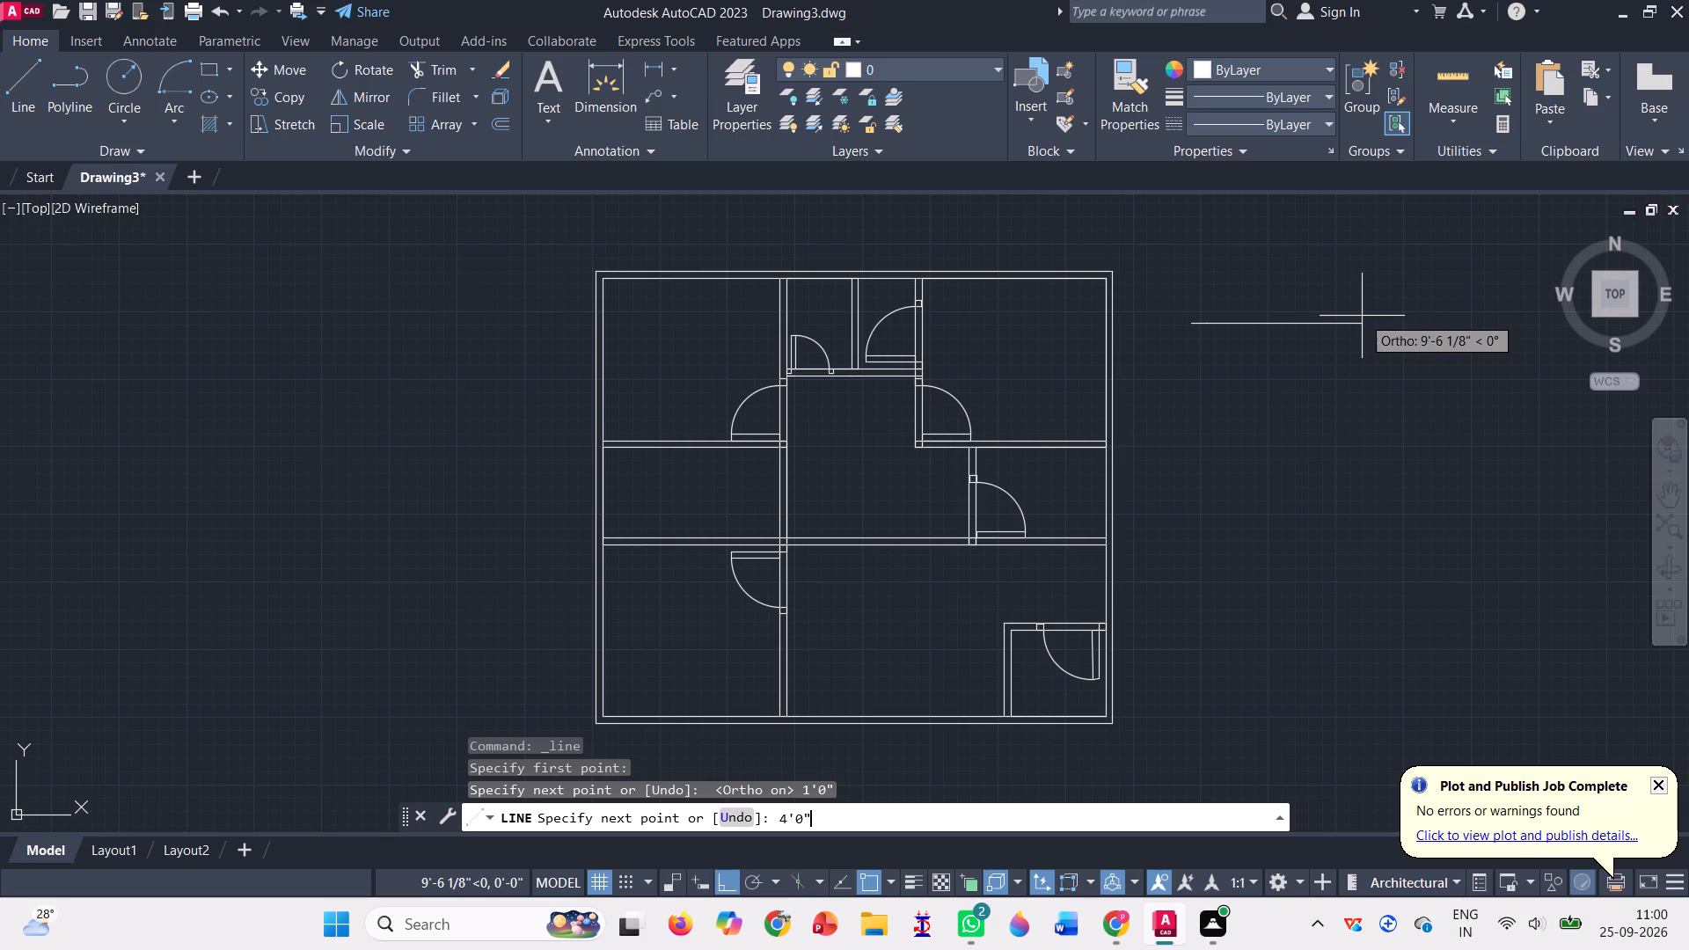
{"action": "key", "text": "Return"}
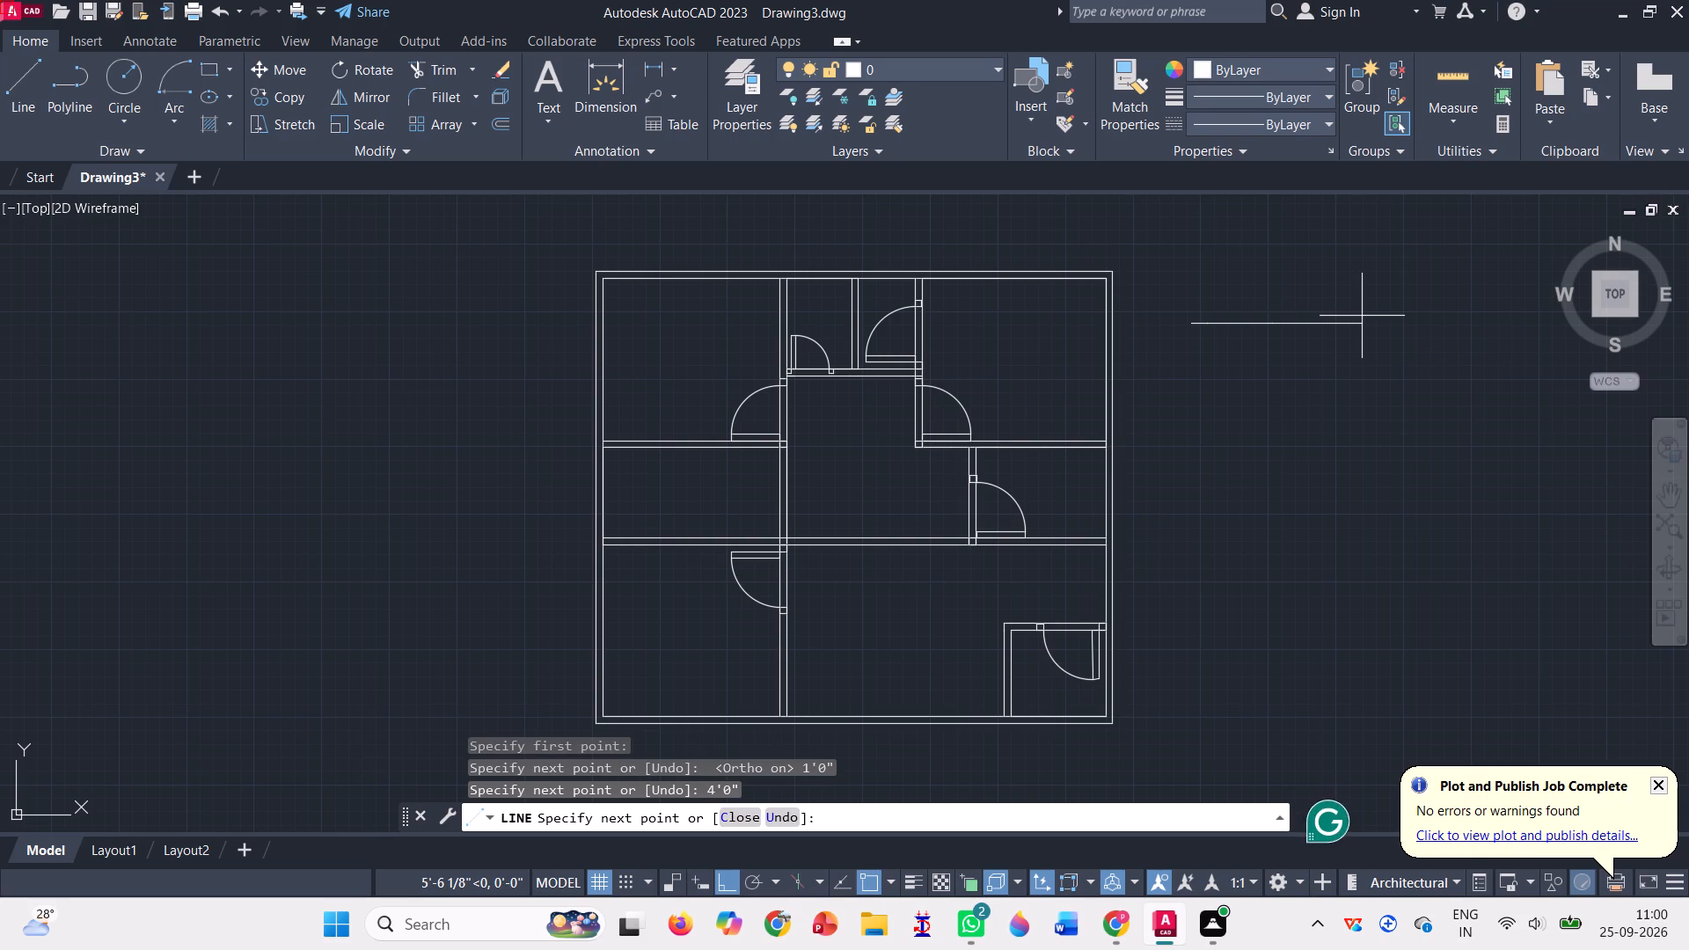
Continue the line 1'0" south from its east end and finish it there.
{"action": "key", "text": "1"}
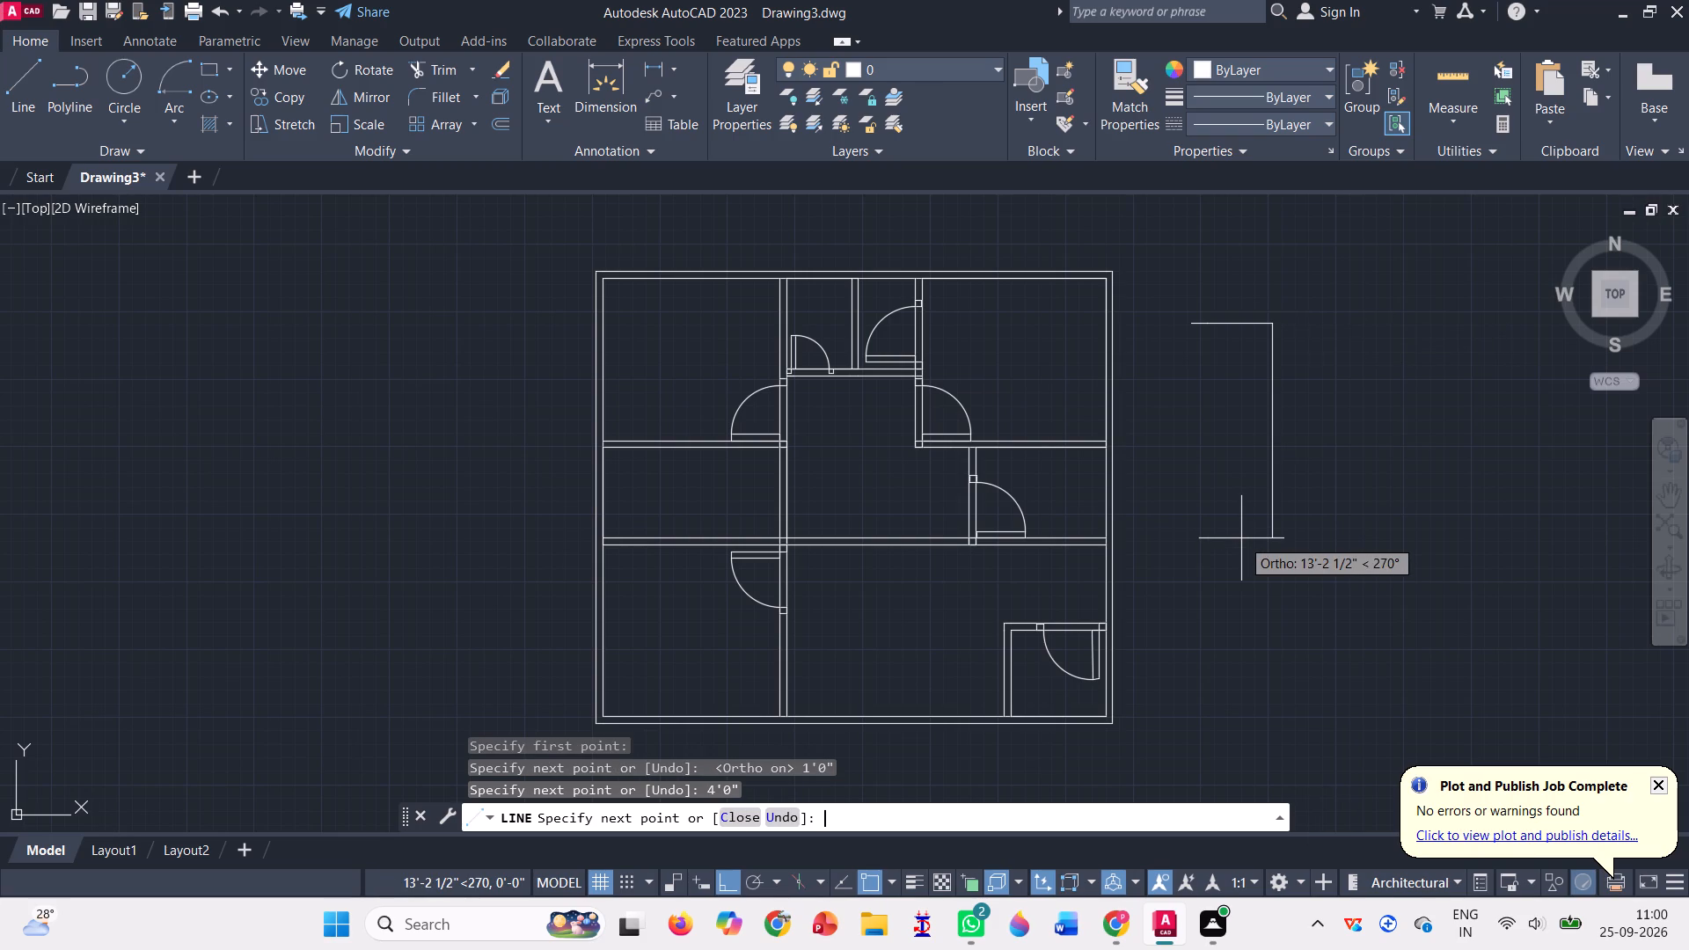
{"action": "key", "text": "apostrophe"}
{"action": "type", "text": "0\""}
{"action": "key", "text": "Return"}
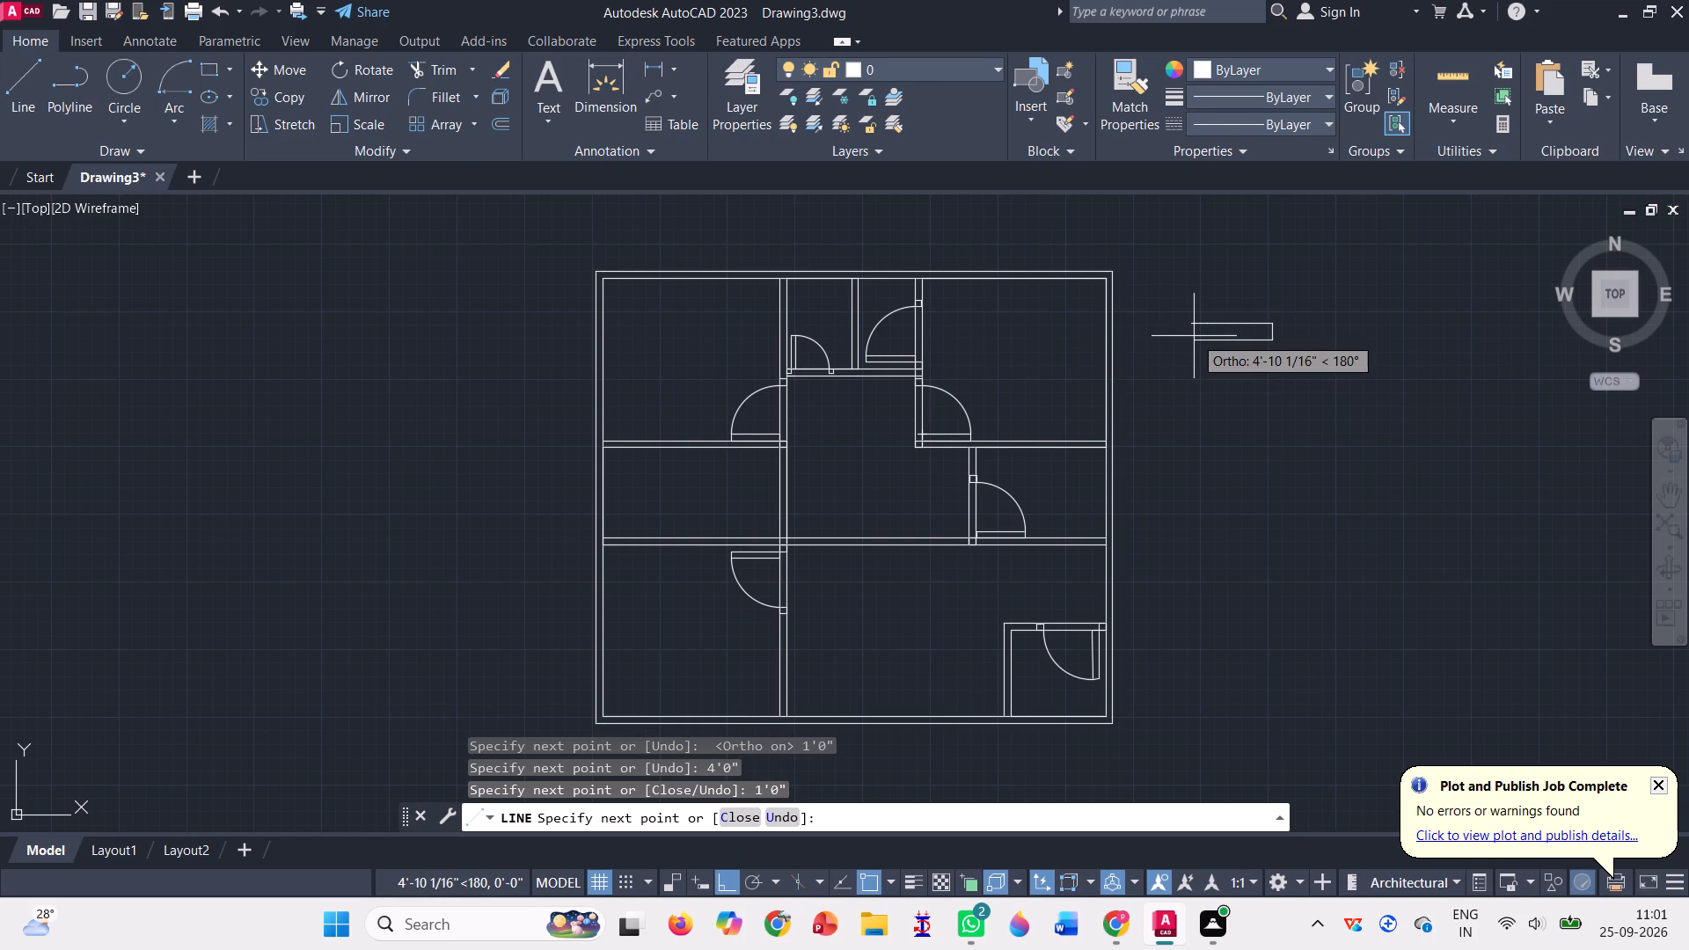
{"action": "scroll", "coordinate": [1194, 336], "scroll_direction": "up", "scroll_amount": 4}
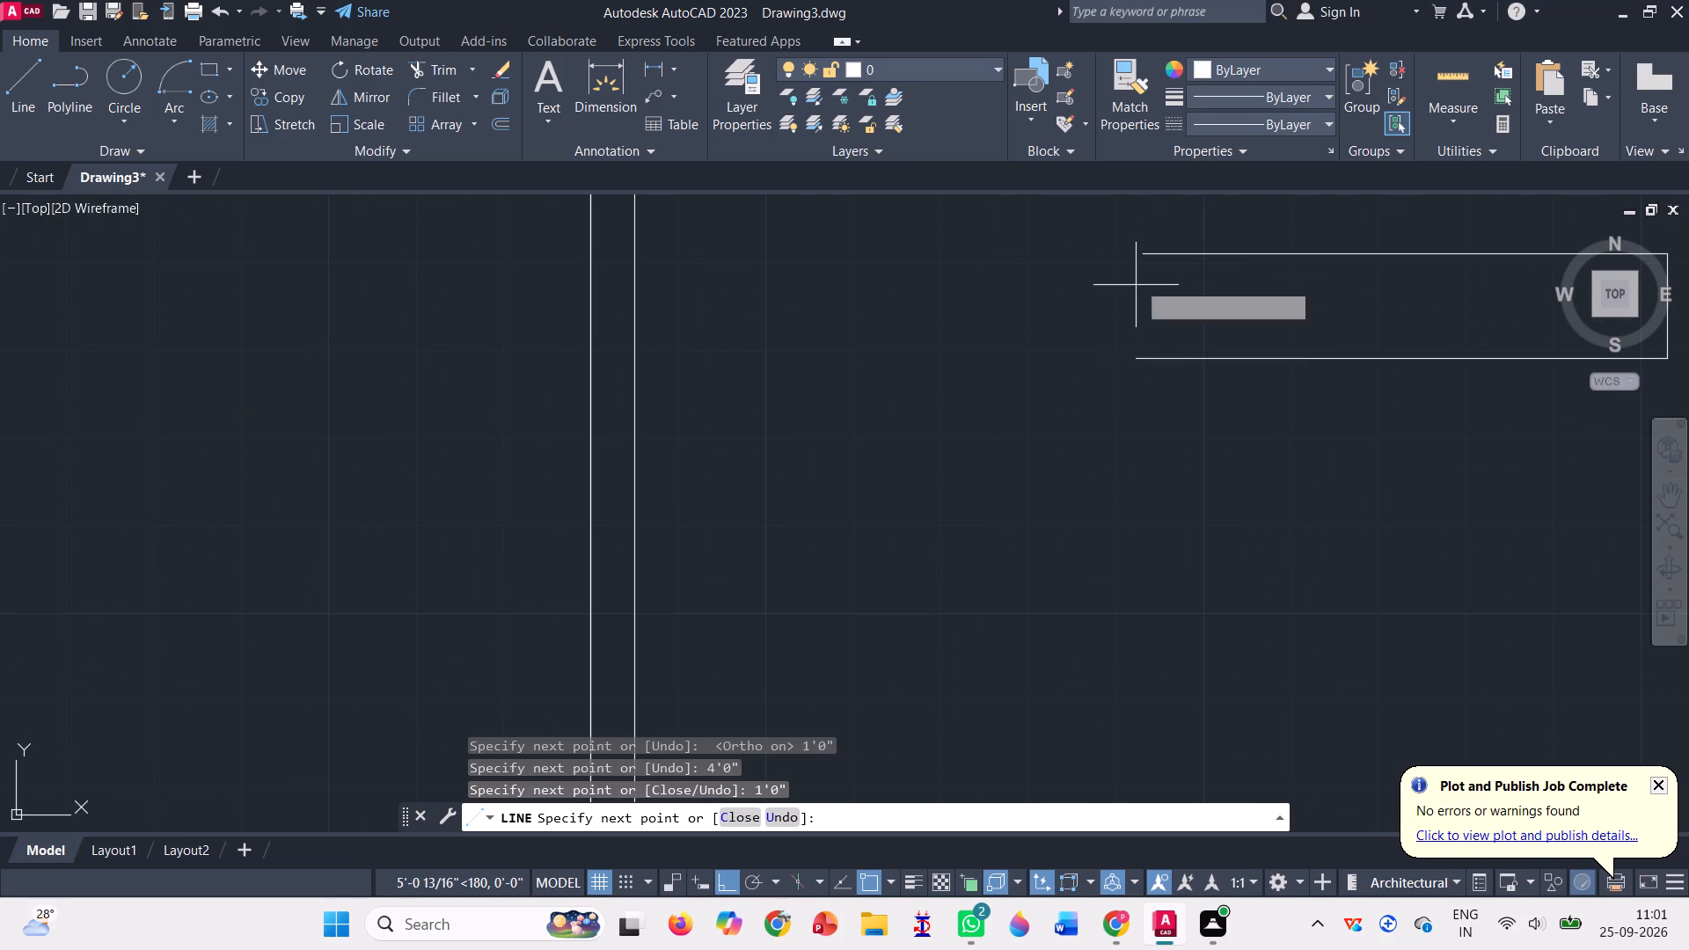
{"action": "key", "text": "Escape"}
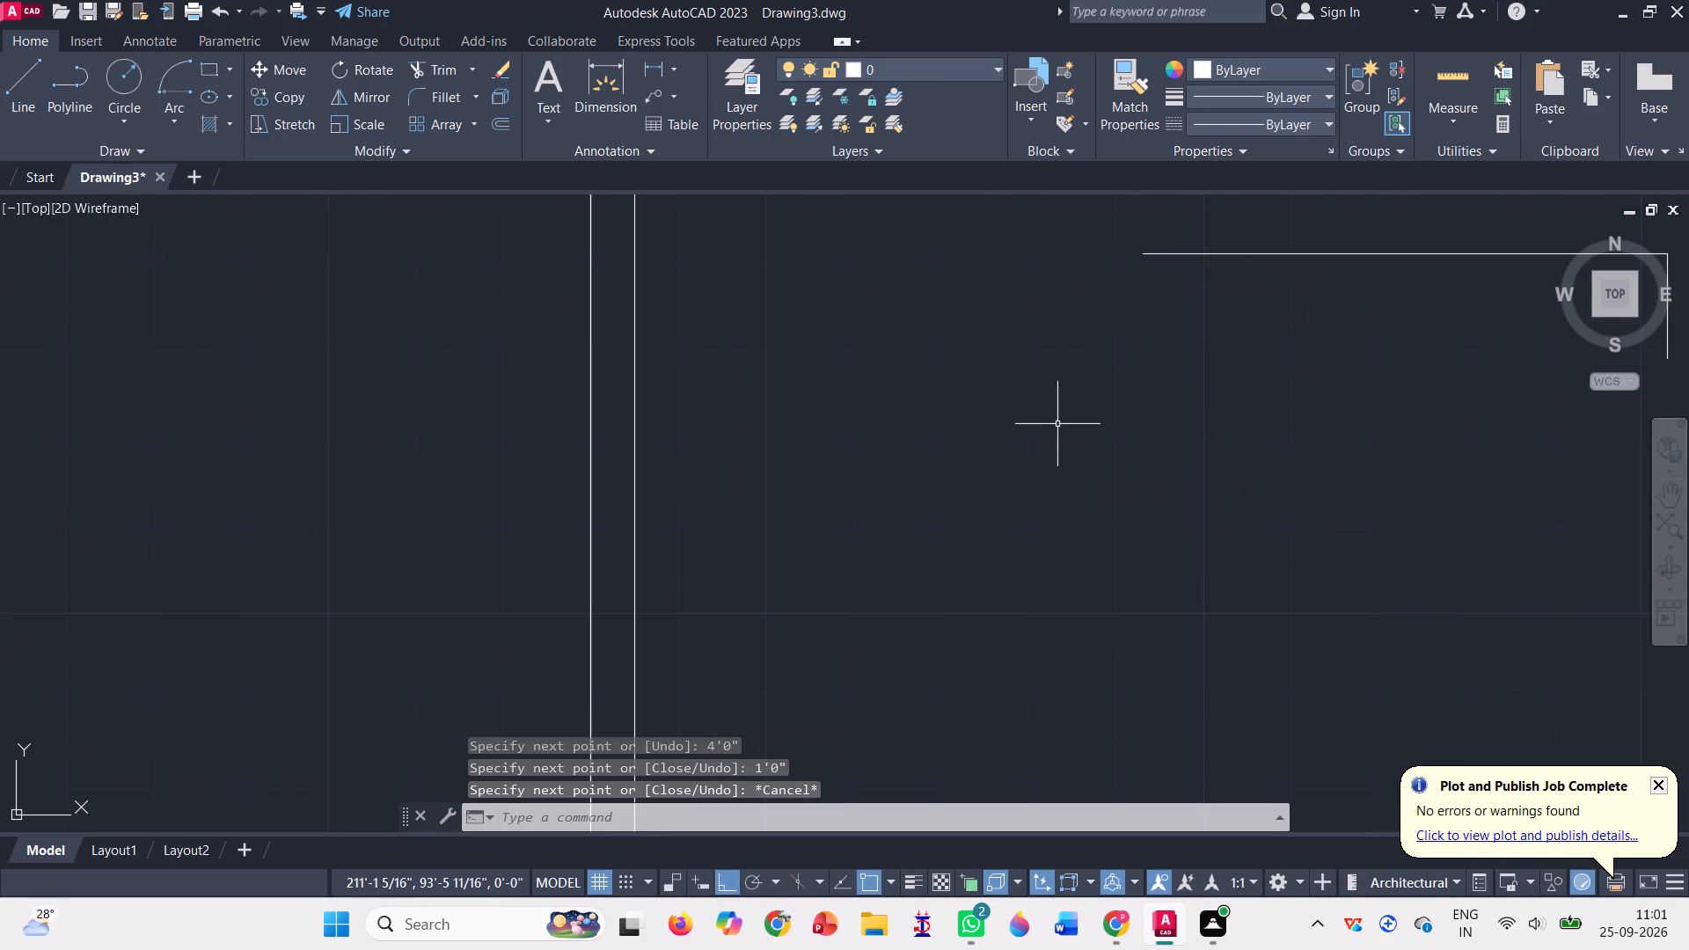
Draw a 5" line south from the west end of the 5'0" line, continuing east to meet the short vertical line.
{"action": "scroll", "coordinate": [1034, 413], "scroll_direction": "down", "scroll_amount": 2}
{"action": "left_click", "coordinate": [18, 99]}
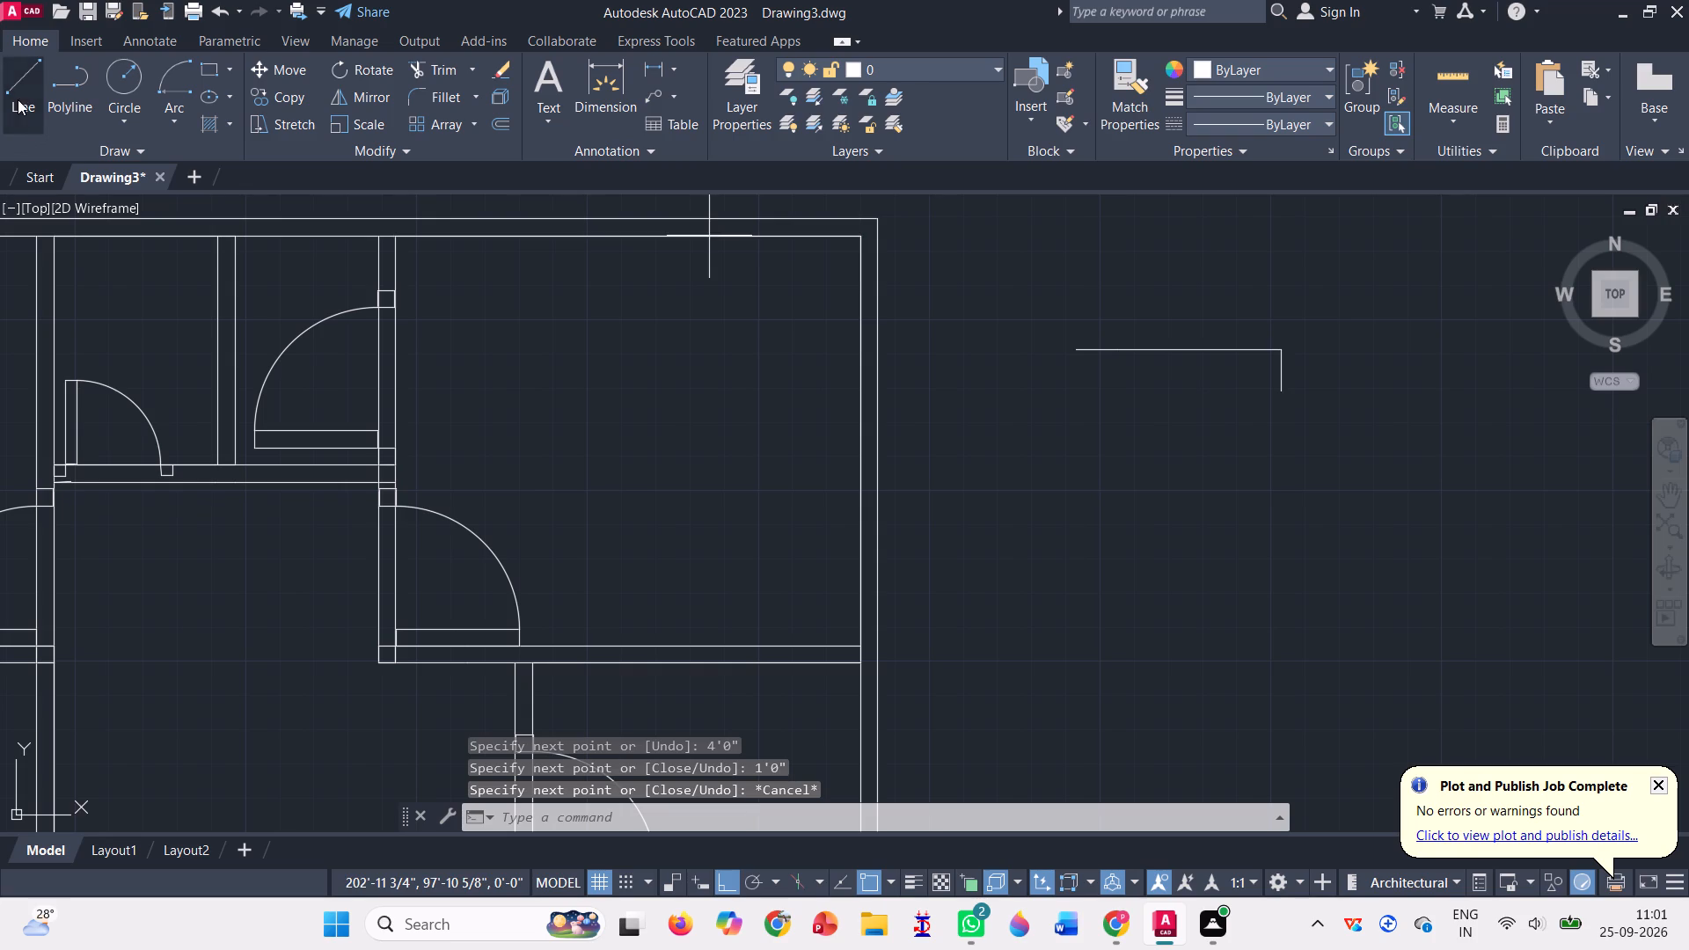
{"action": "scroll", "coordinate": [1105, 370], "scroll_direction": "up", "scroll_amount": 1}
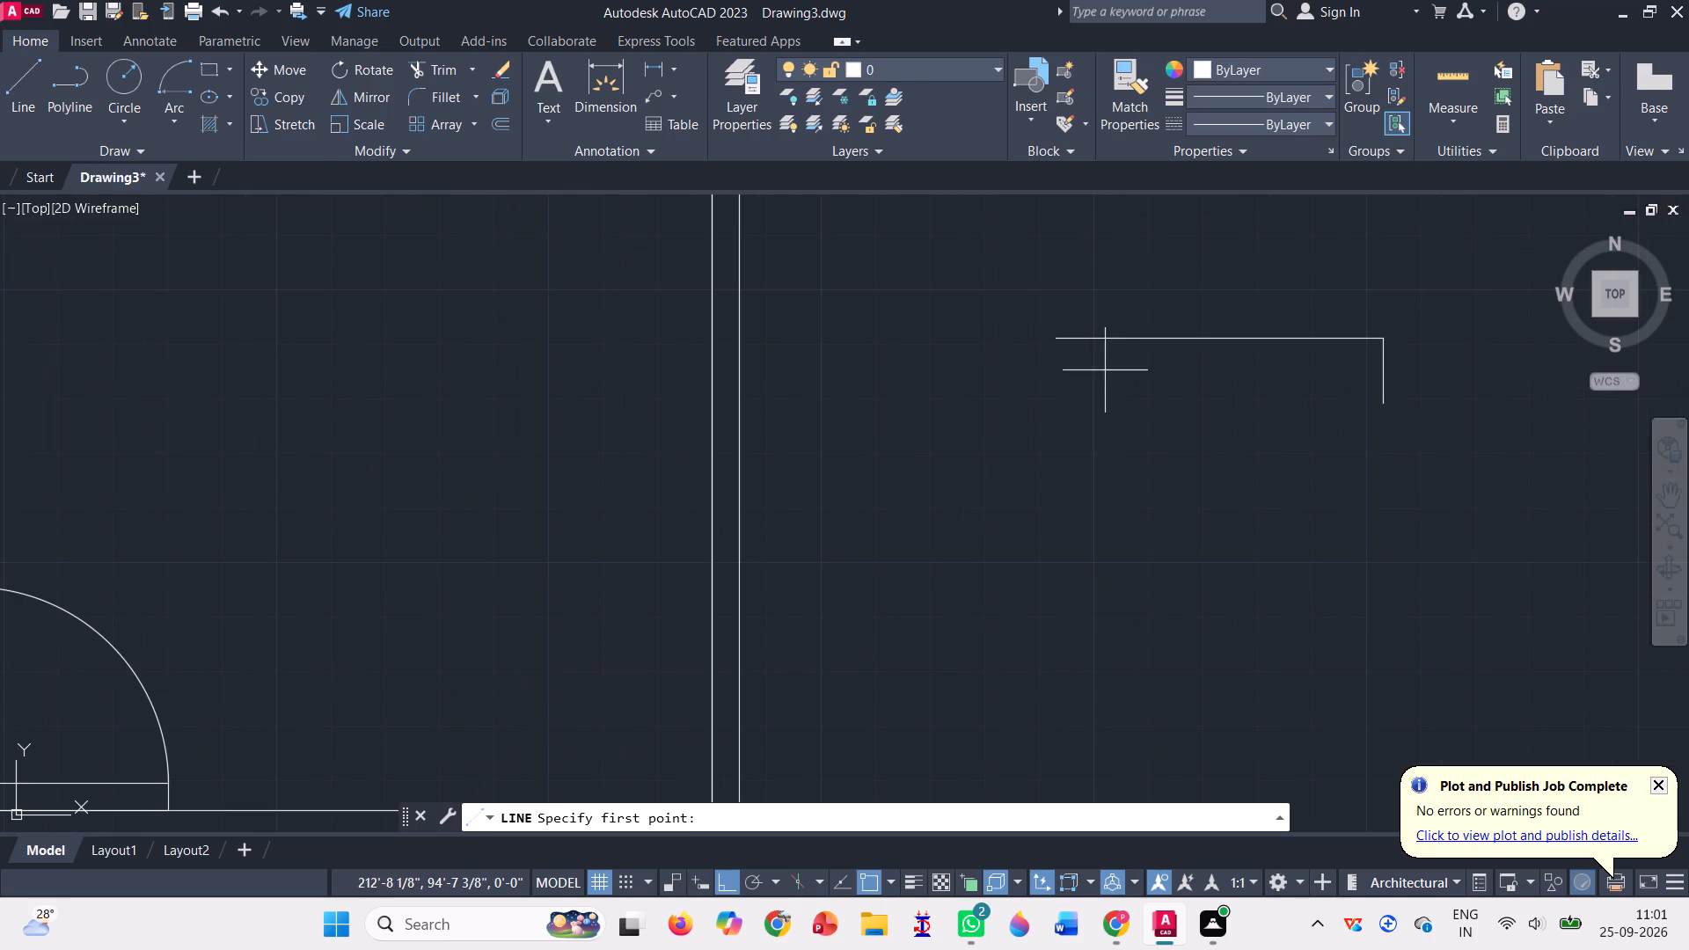
{"action": "left_click", "coordinate": [1057, 336]}
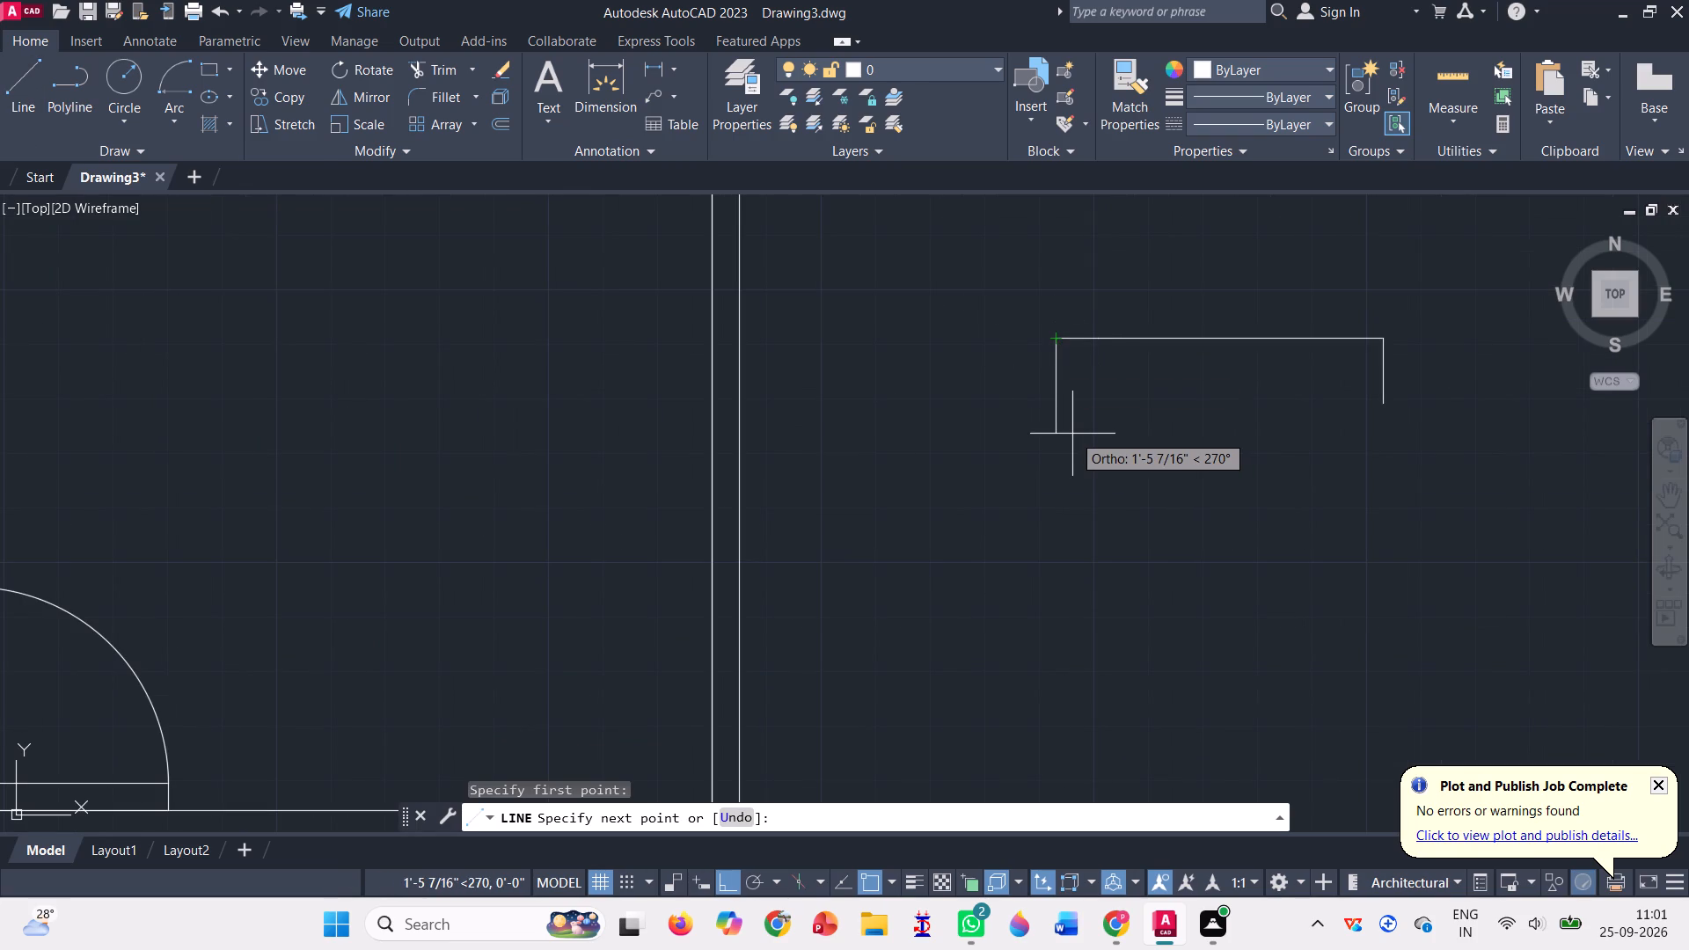
{"action": "type", "text": "0'5"}
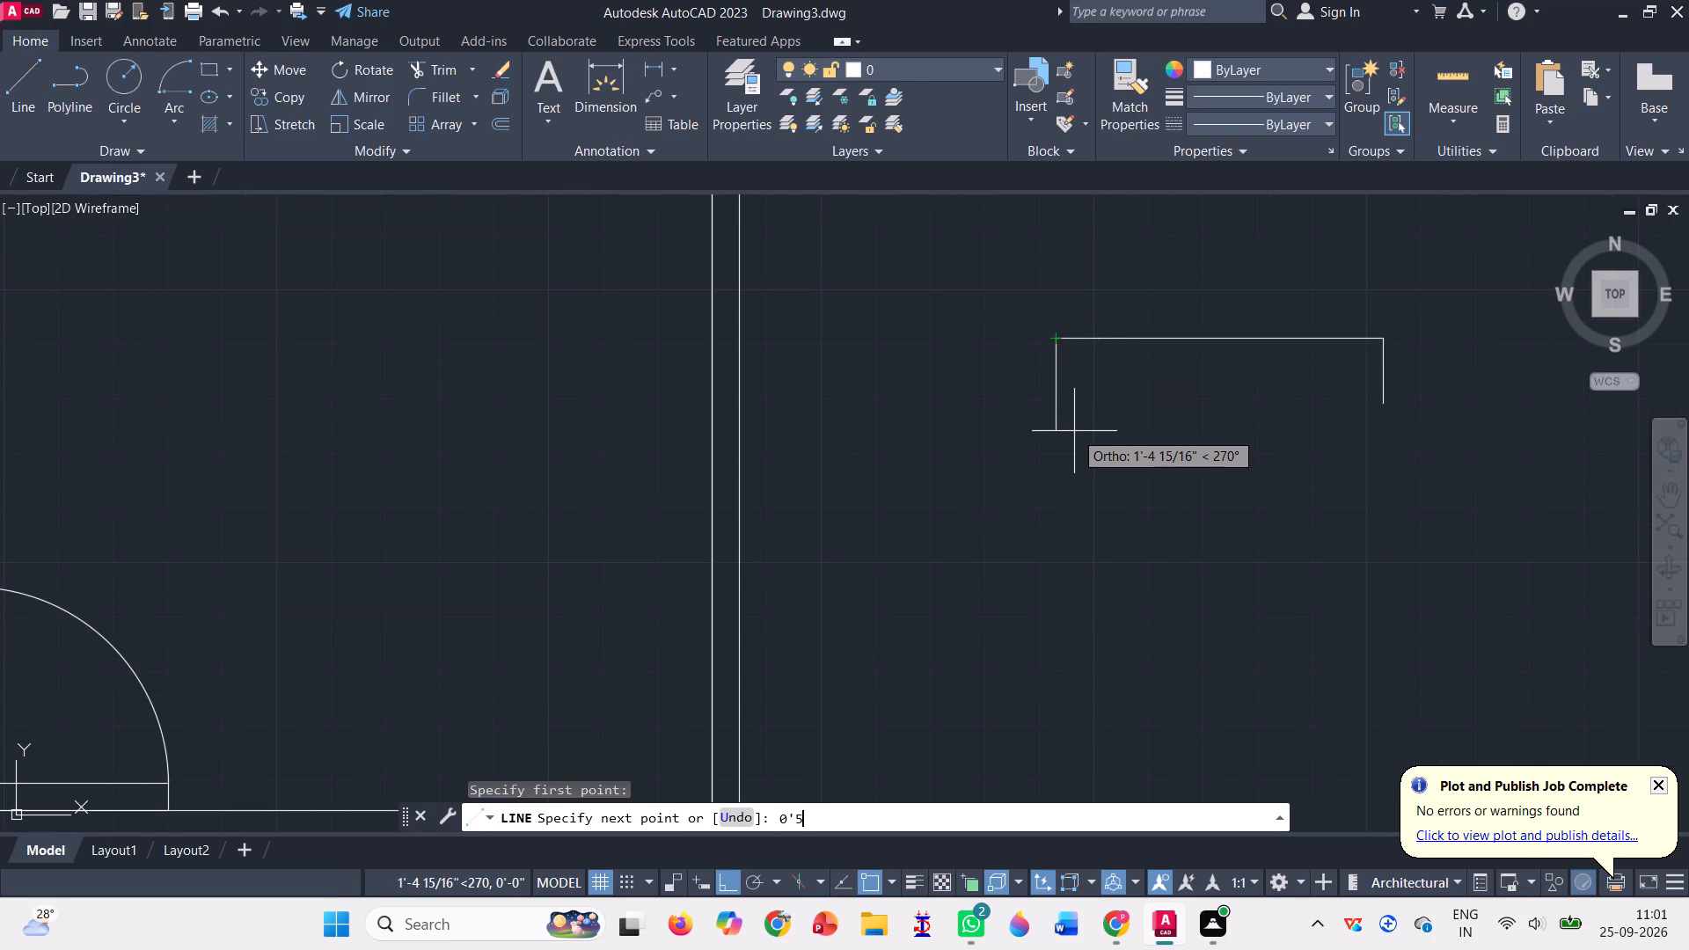
{"action": "key", "text": "shift+quotedbl"}
{"action": "key", "text": "Return"}
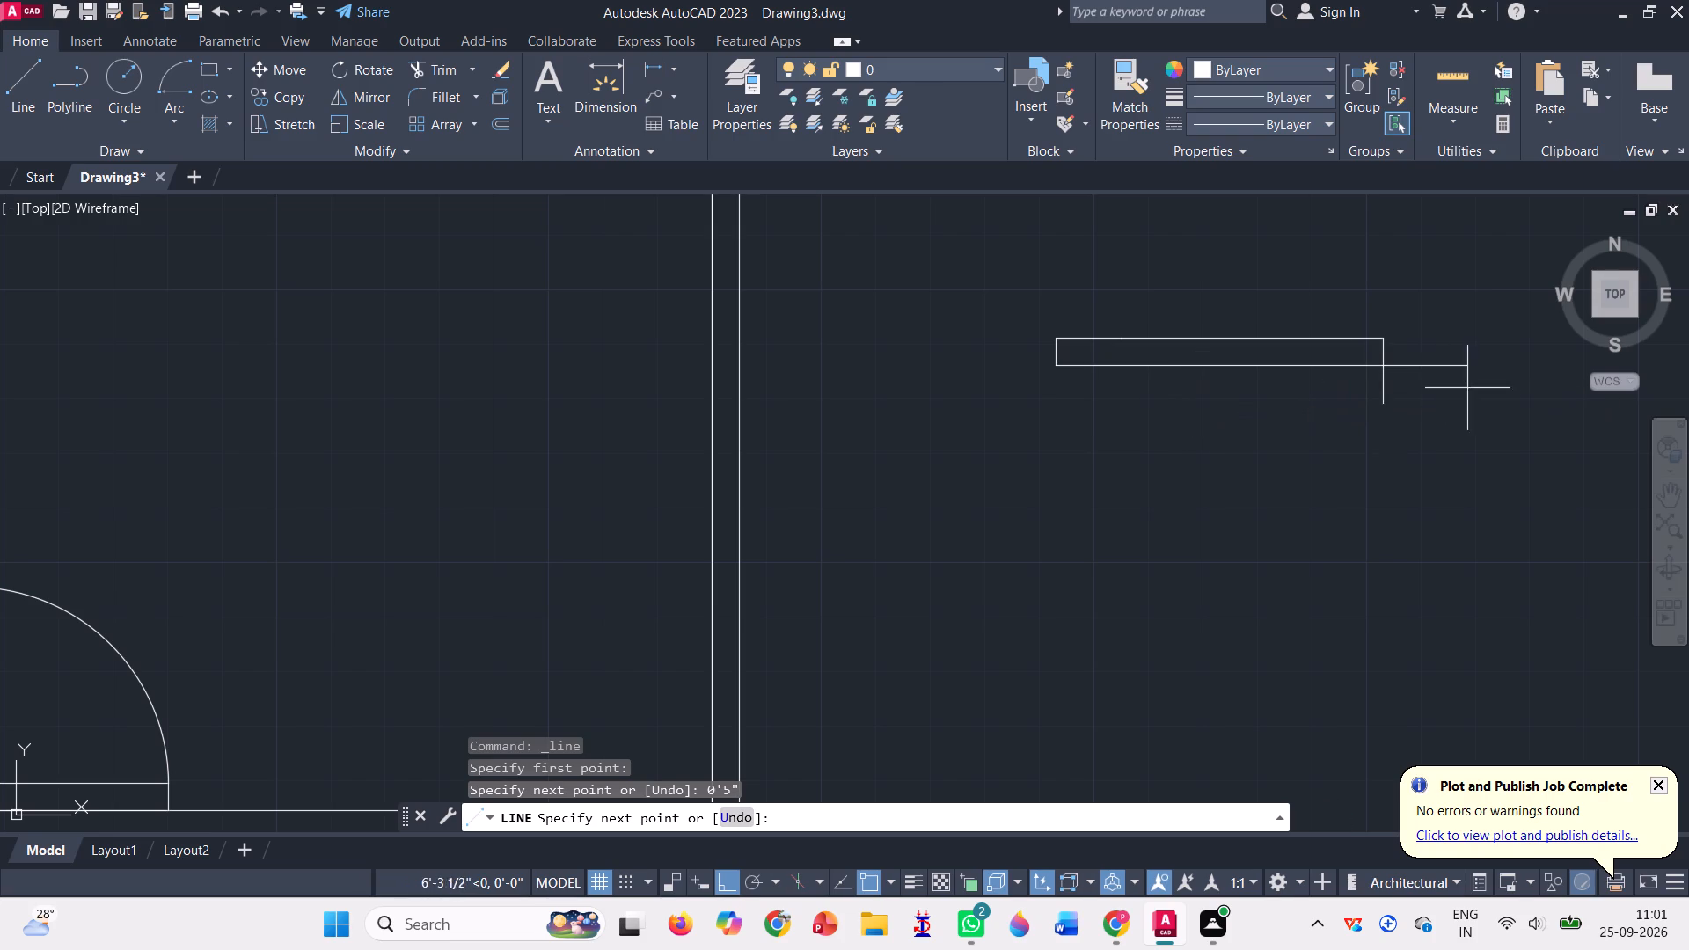
{"action": "scroll", "coordinate": [1380, 372], "scroll_direction": "up", "scroll_amount": 2}
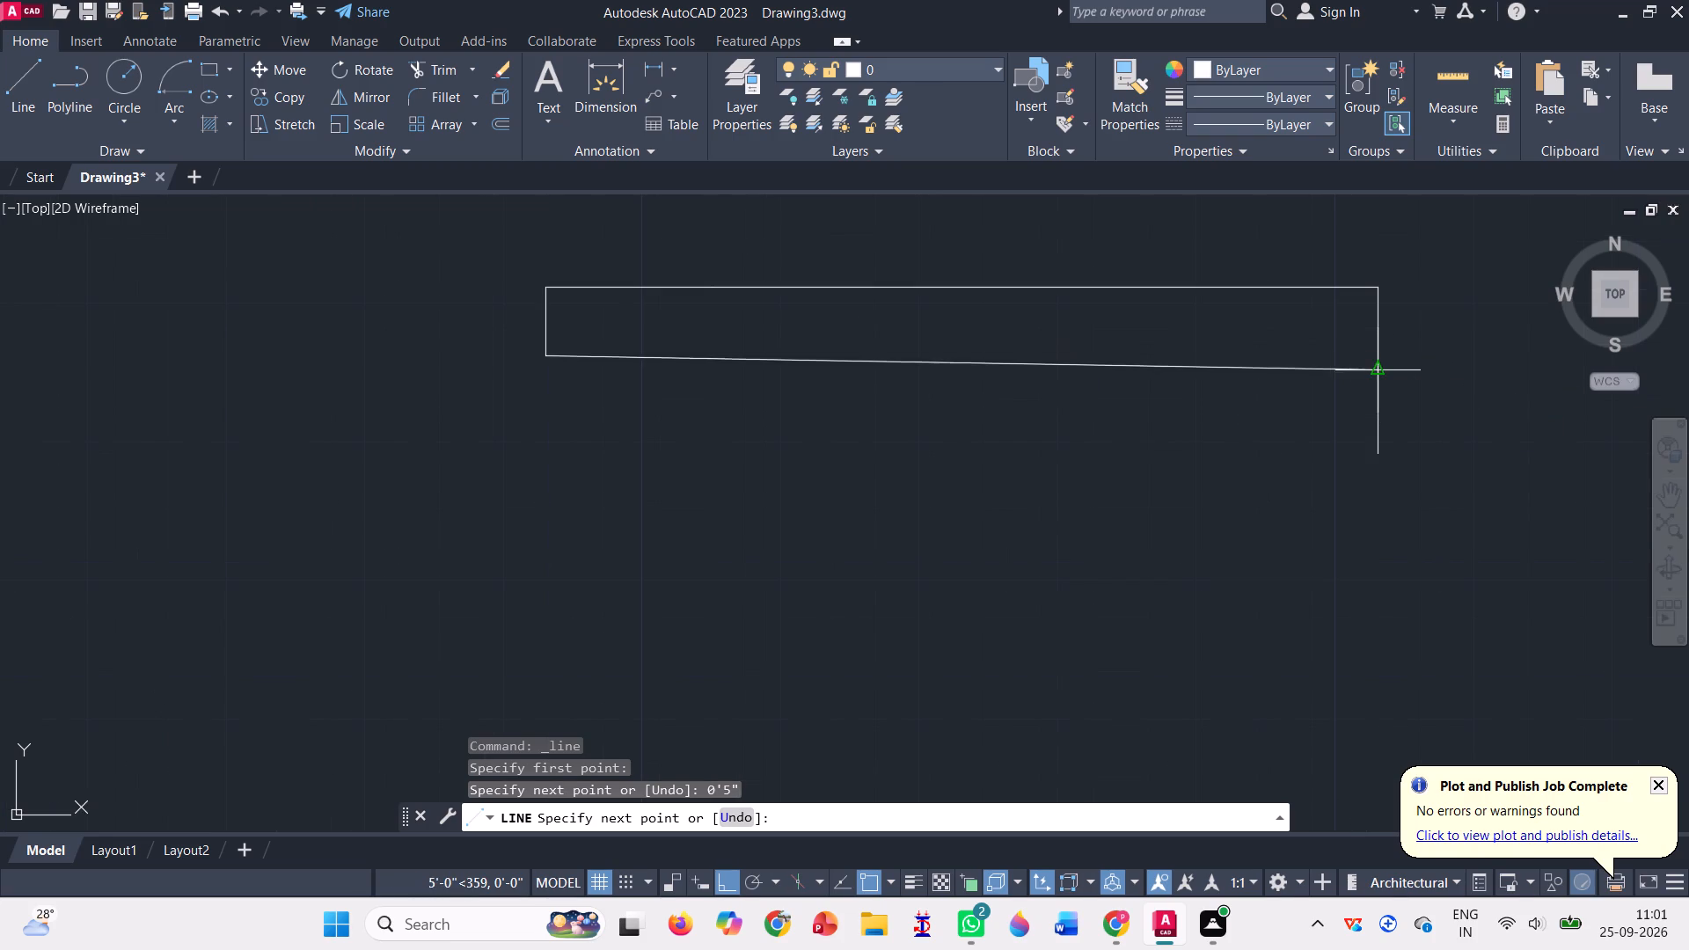
{"action": "left_click", "coordinate": [1379, 361]}
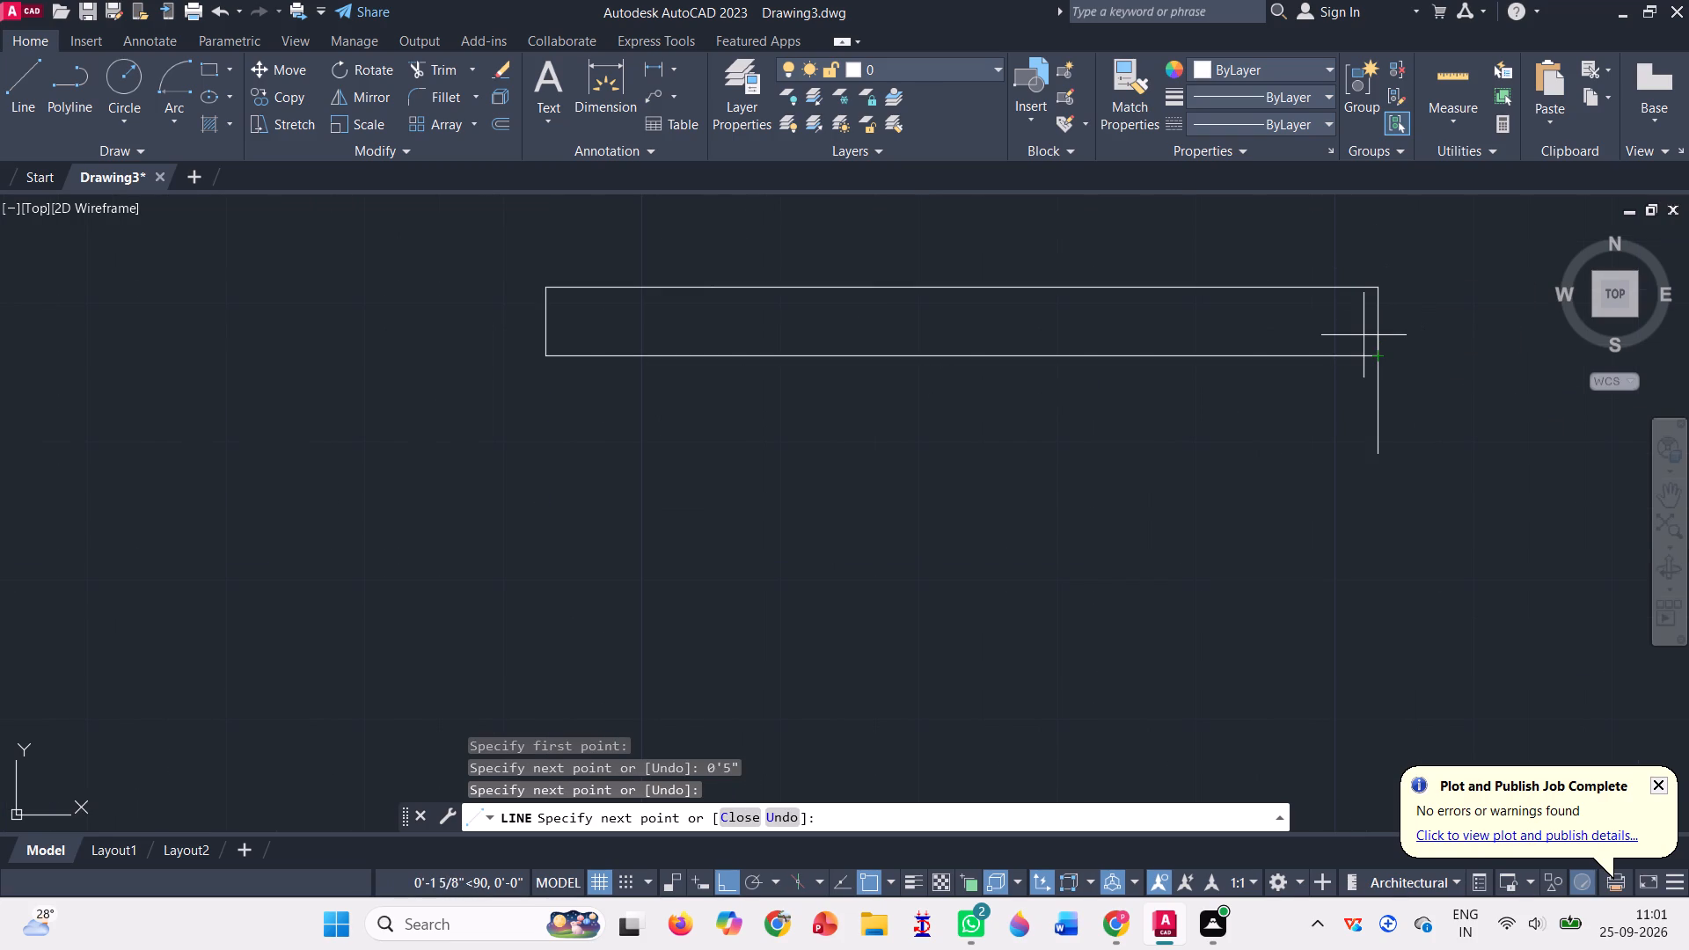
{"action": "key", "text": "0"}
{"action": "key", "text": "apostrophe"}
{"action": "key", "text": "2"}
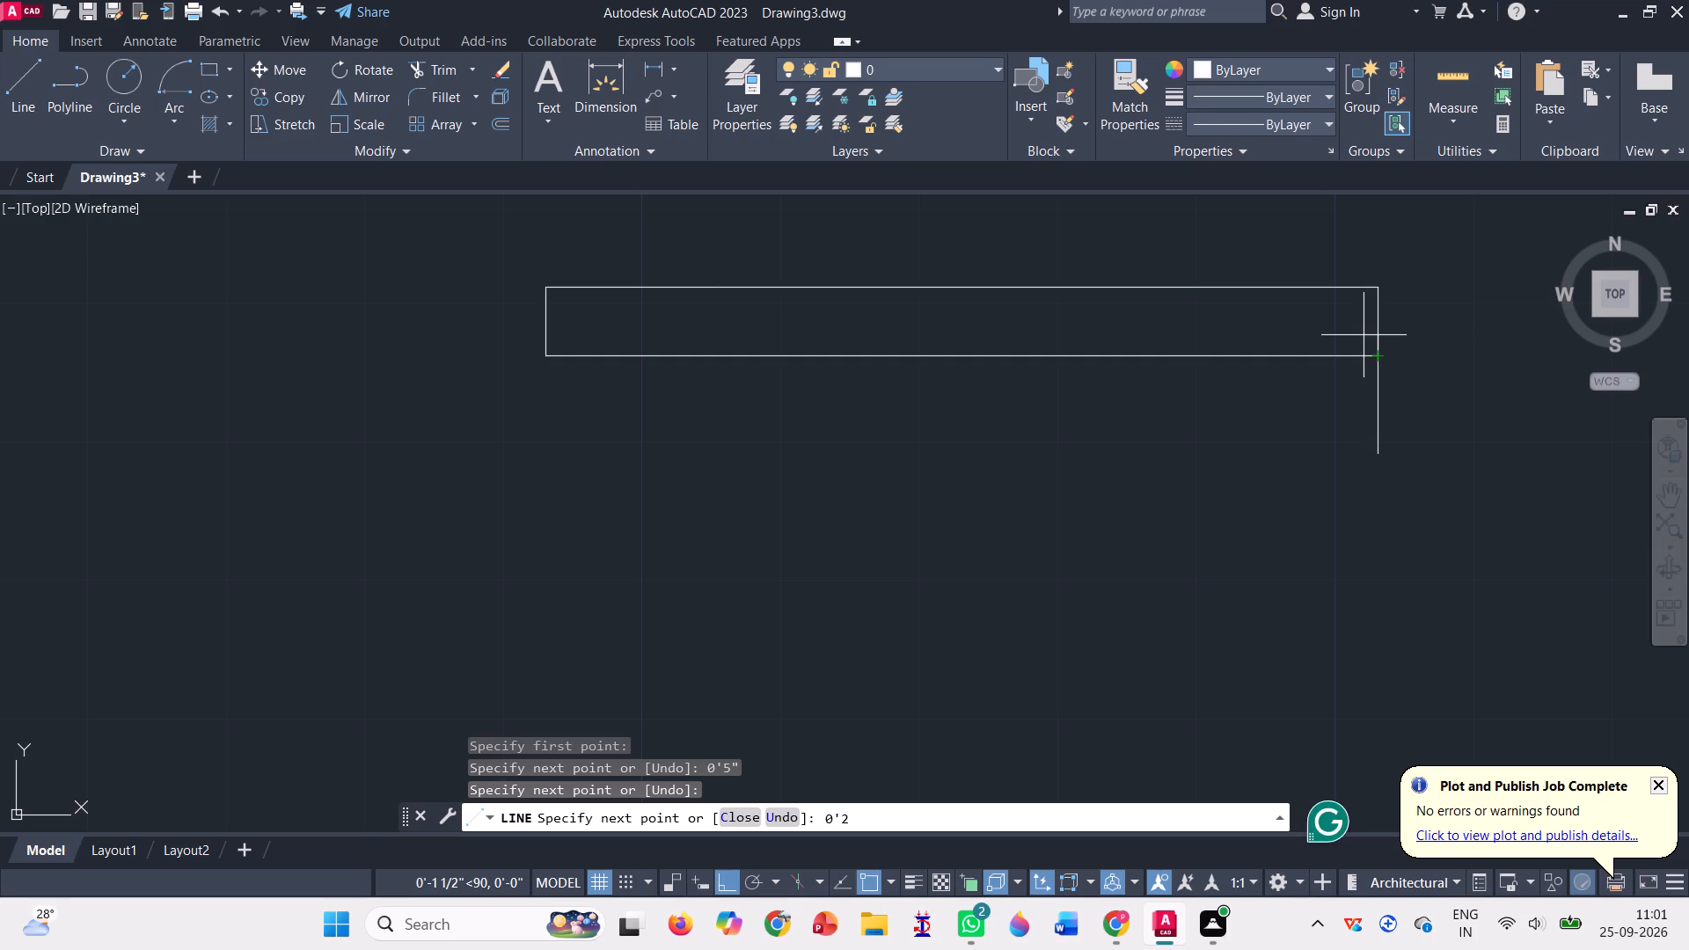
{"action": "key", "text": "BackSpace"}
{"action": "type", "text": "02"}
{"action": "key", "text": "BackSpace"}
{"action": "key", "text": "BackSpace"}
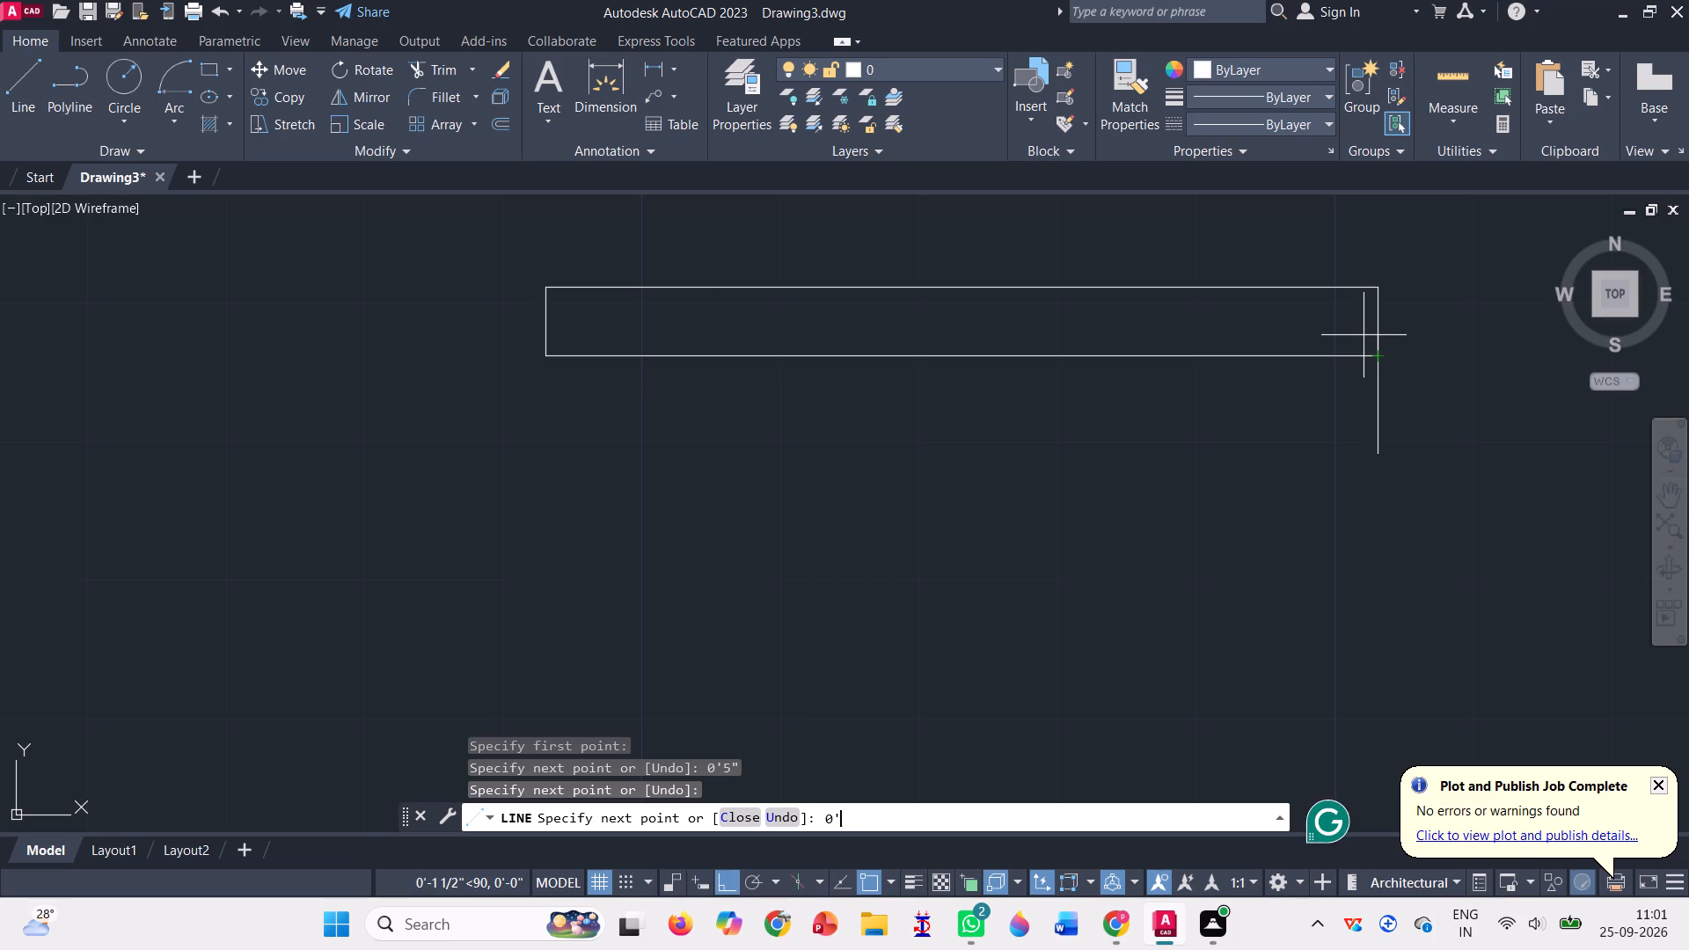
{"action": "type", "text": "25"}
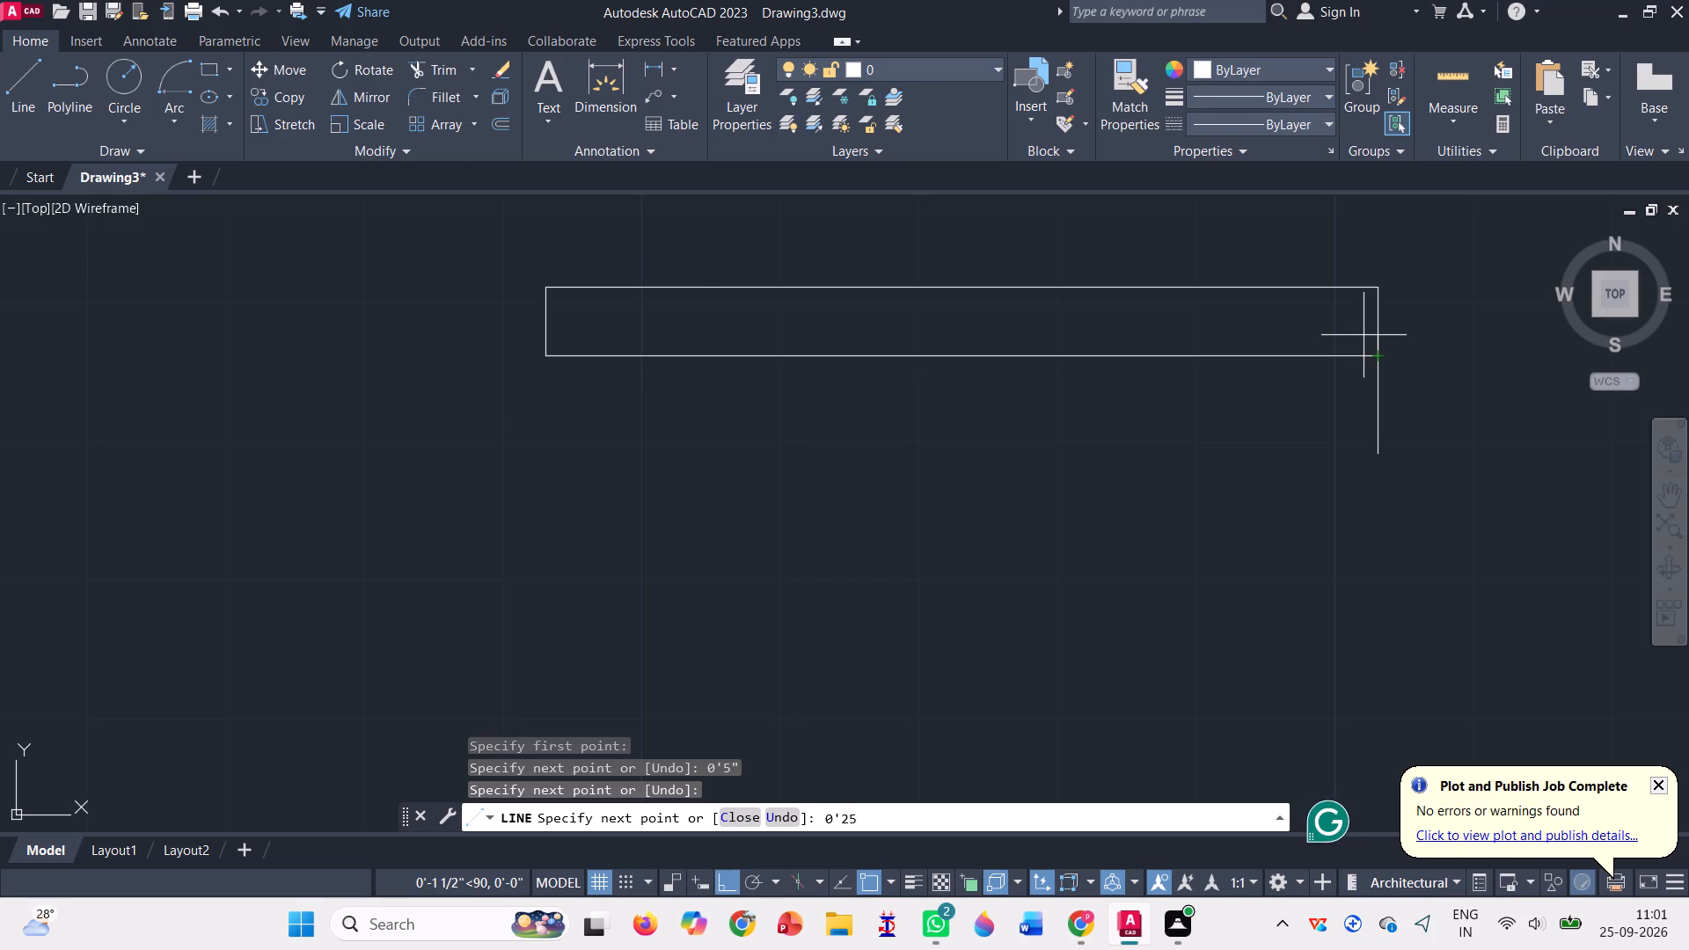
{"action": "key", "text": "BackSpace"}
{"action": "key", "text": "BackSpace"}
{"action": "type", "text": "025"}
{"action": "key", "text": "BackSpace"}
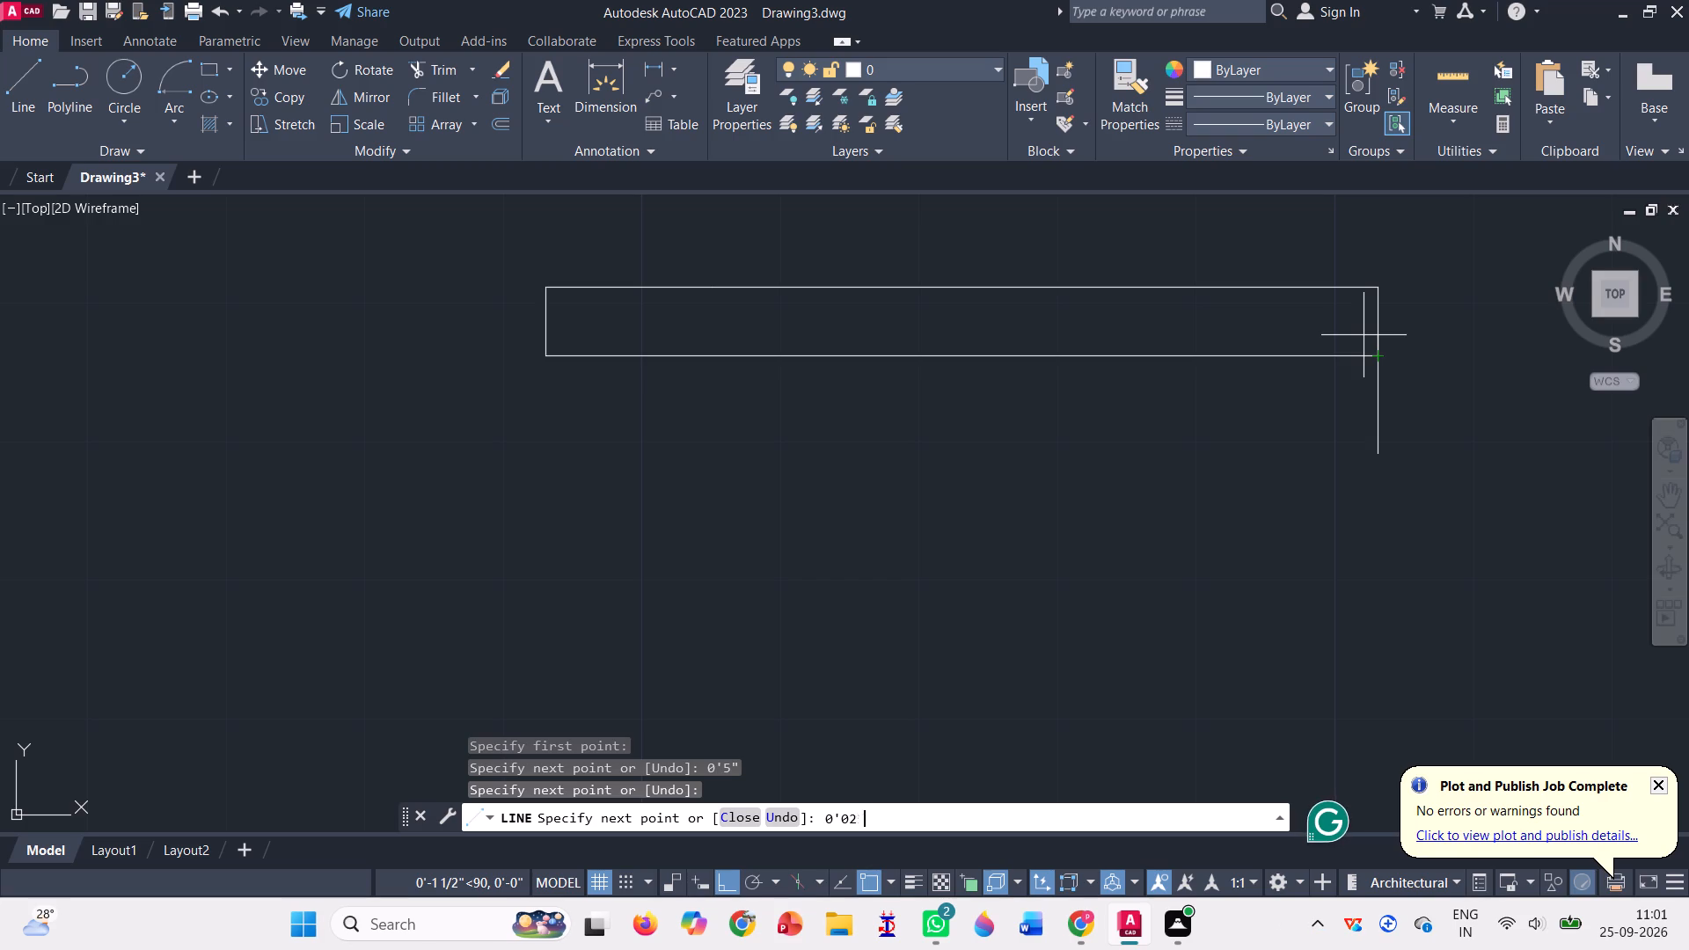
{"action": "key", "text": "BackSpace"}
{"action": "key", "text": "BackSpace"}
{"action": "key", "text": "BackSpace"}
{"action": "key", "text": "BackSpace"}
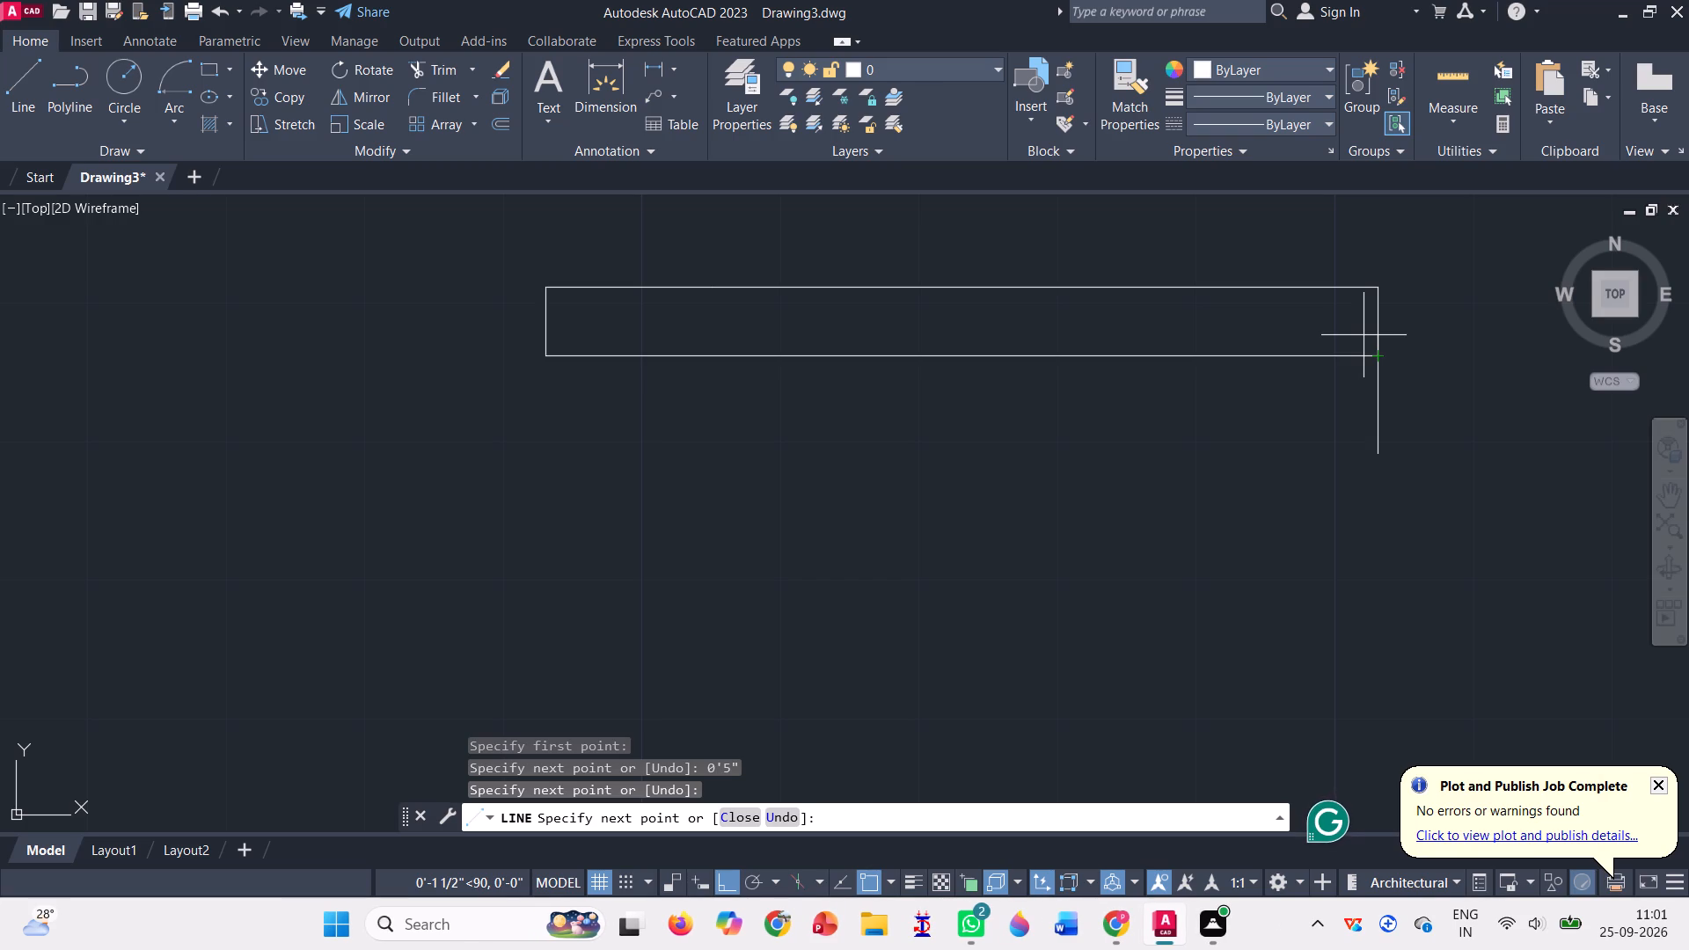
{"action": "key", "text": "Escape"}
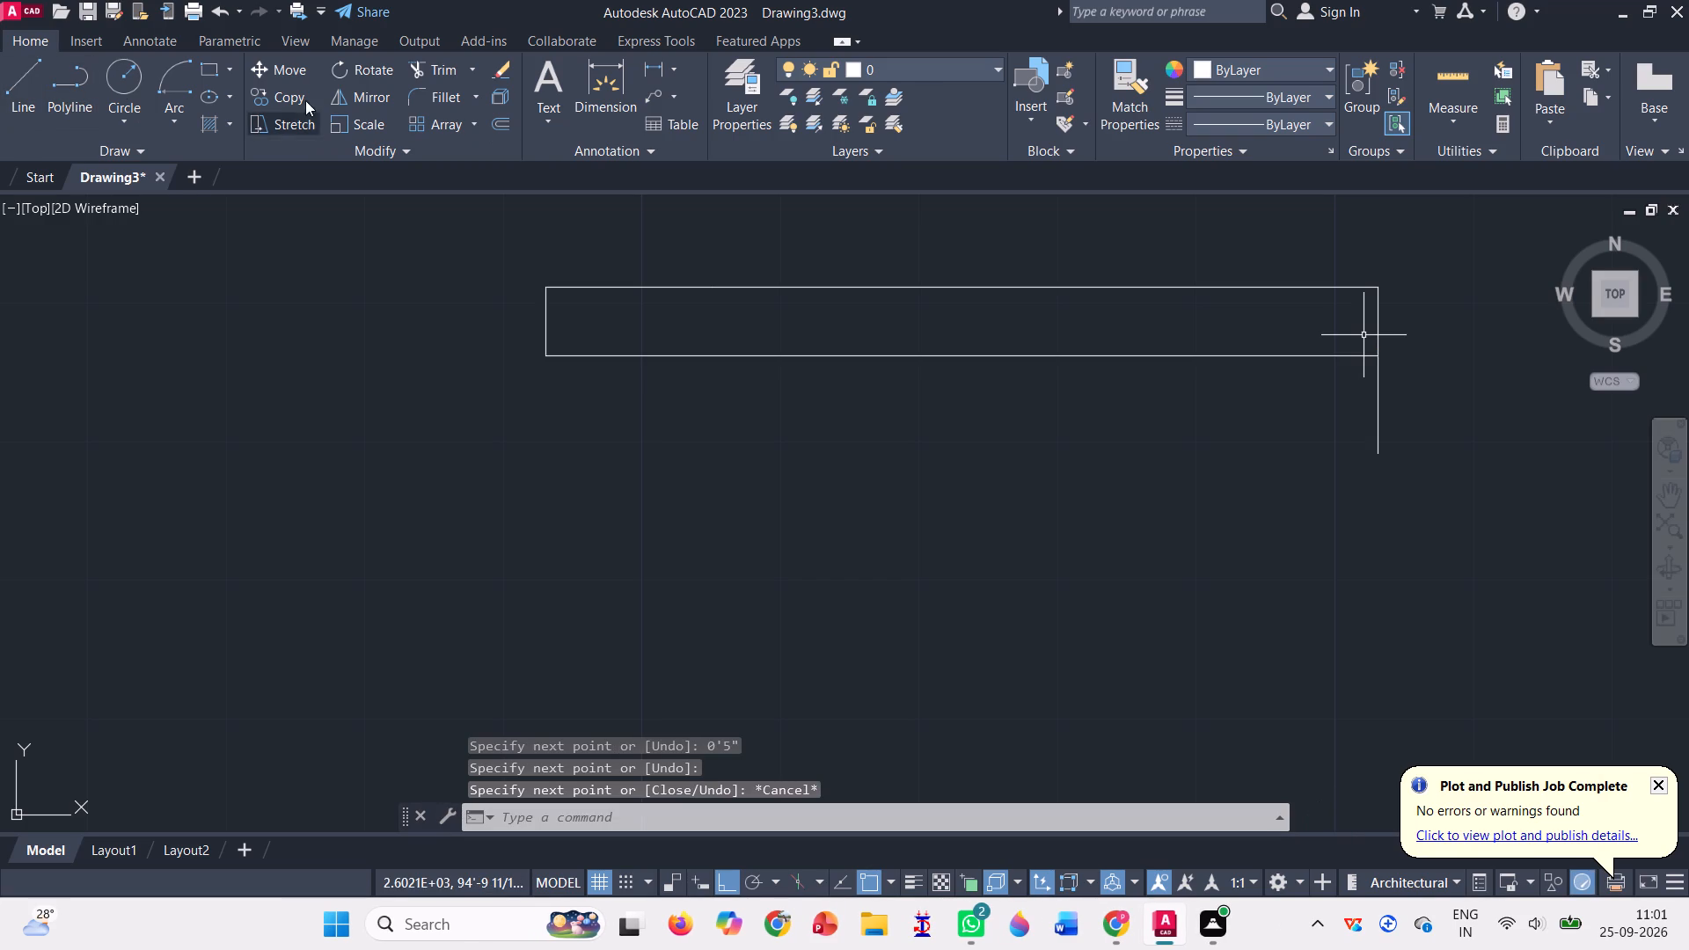
Trim the east vertical line where it extends below the new 5" deep rectangle.
{"action": "left_click", "coordinate": [435, 66]}
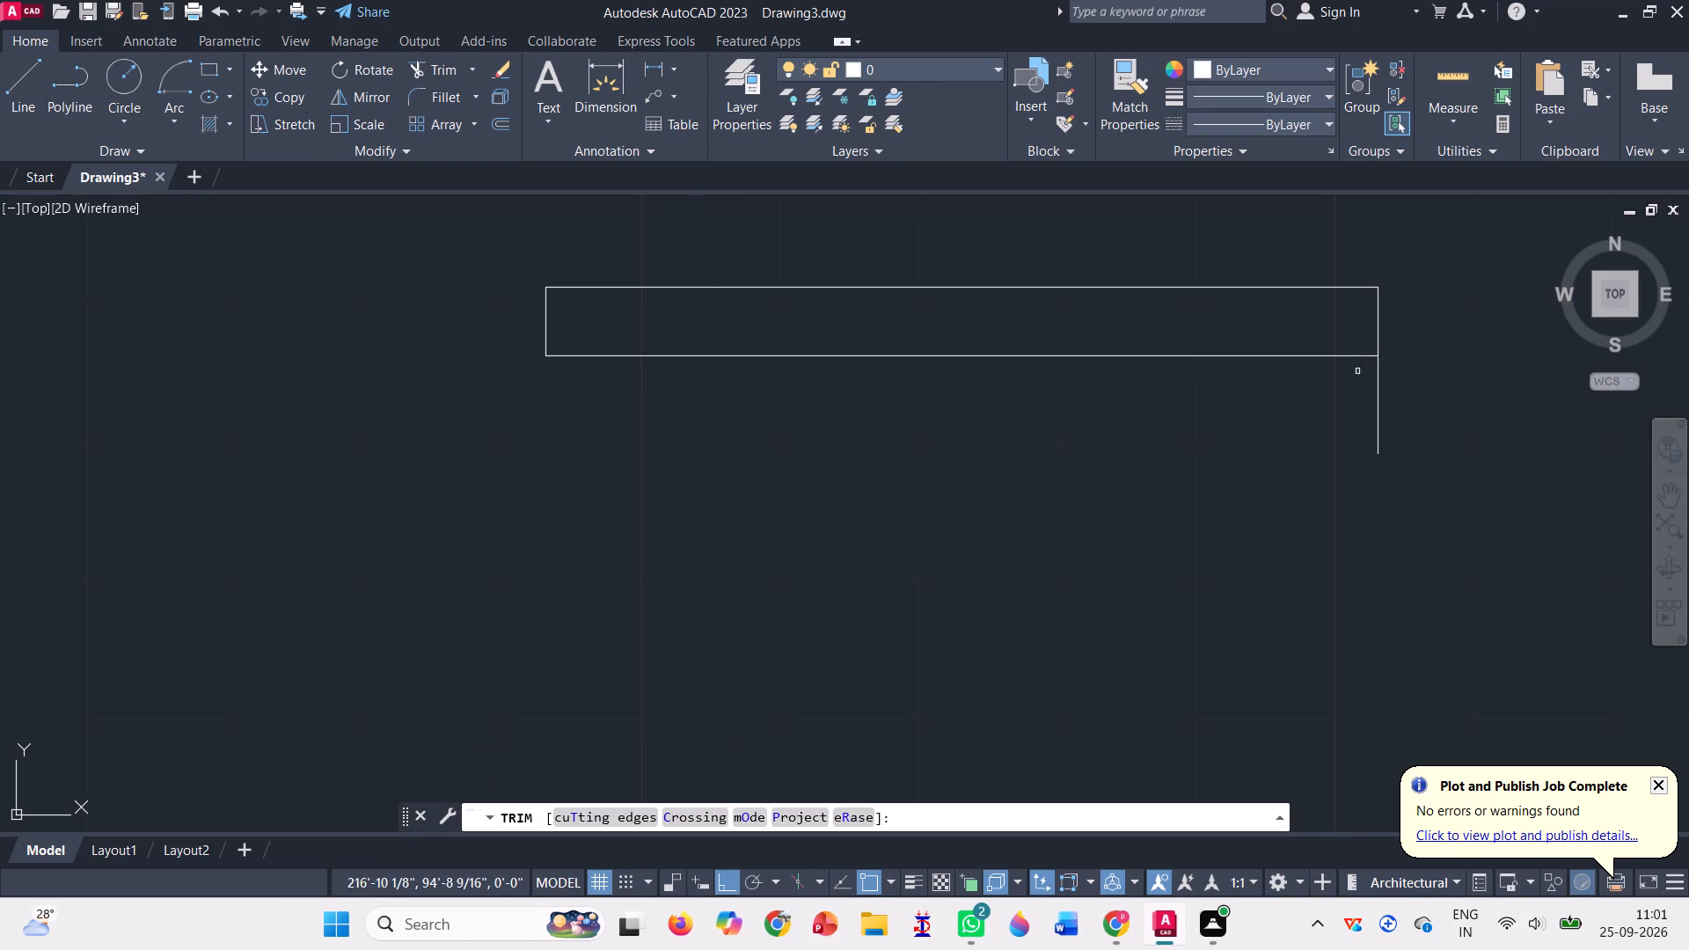
{"action": "left_click_drag", "start_coordinate": [1335, 411], "coordinate": [1432, 388]}
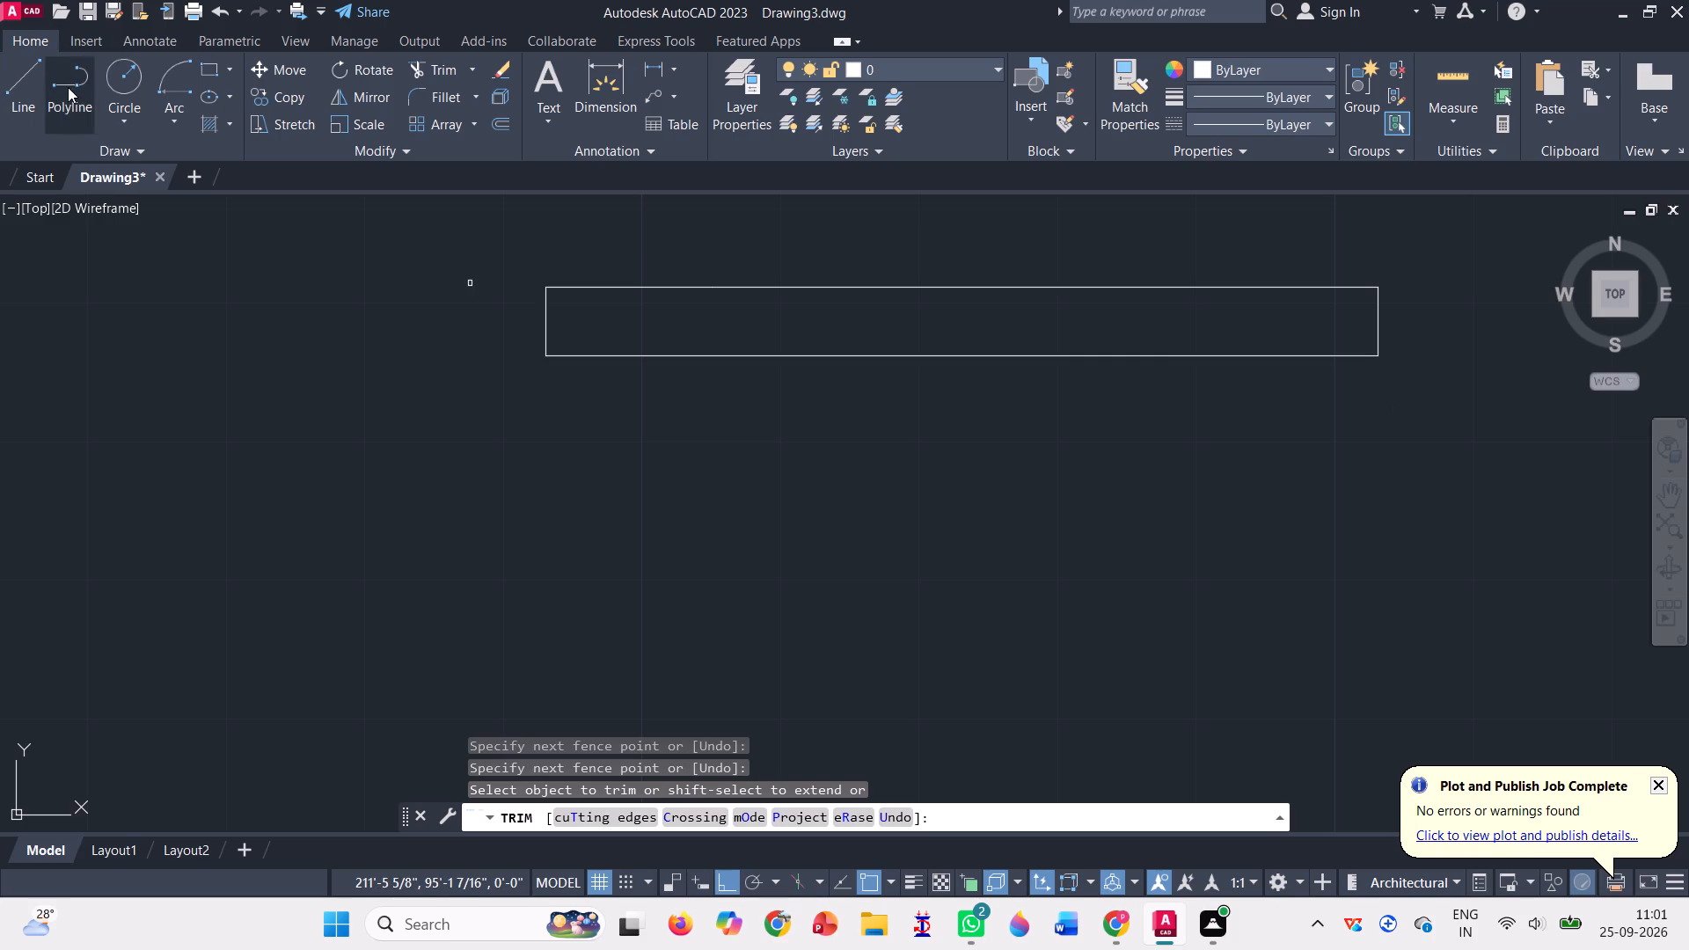
Draw a centre line through the rectangle between the midpoints of its two short ends, and finish the line.
{"action": "left_click", "coordinate": [24, 87]}
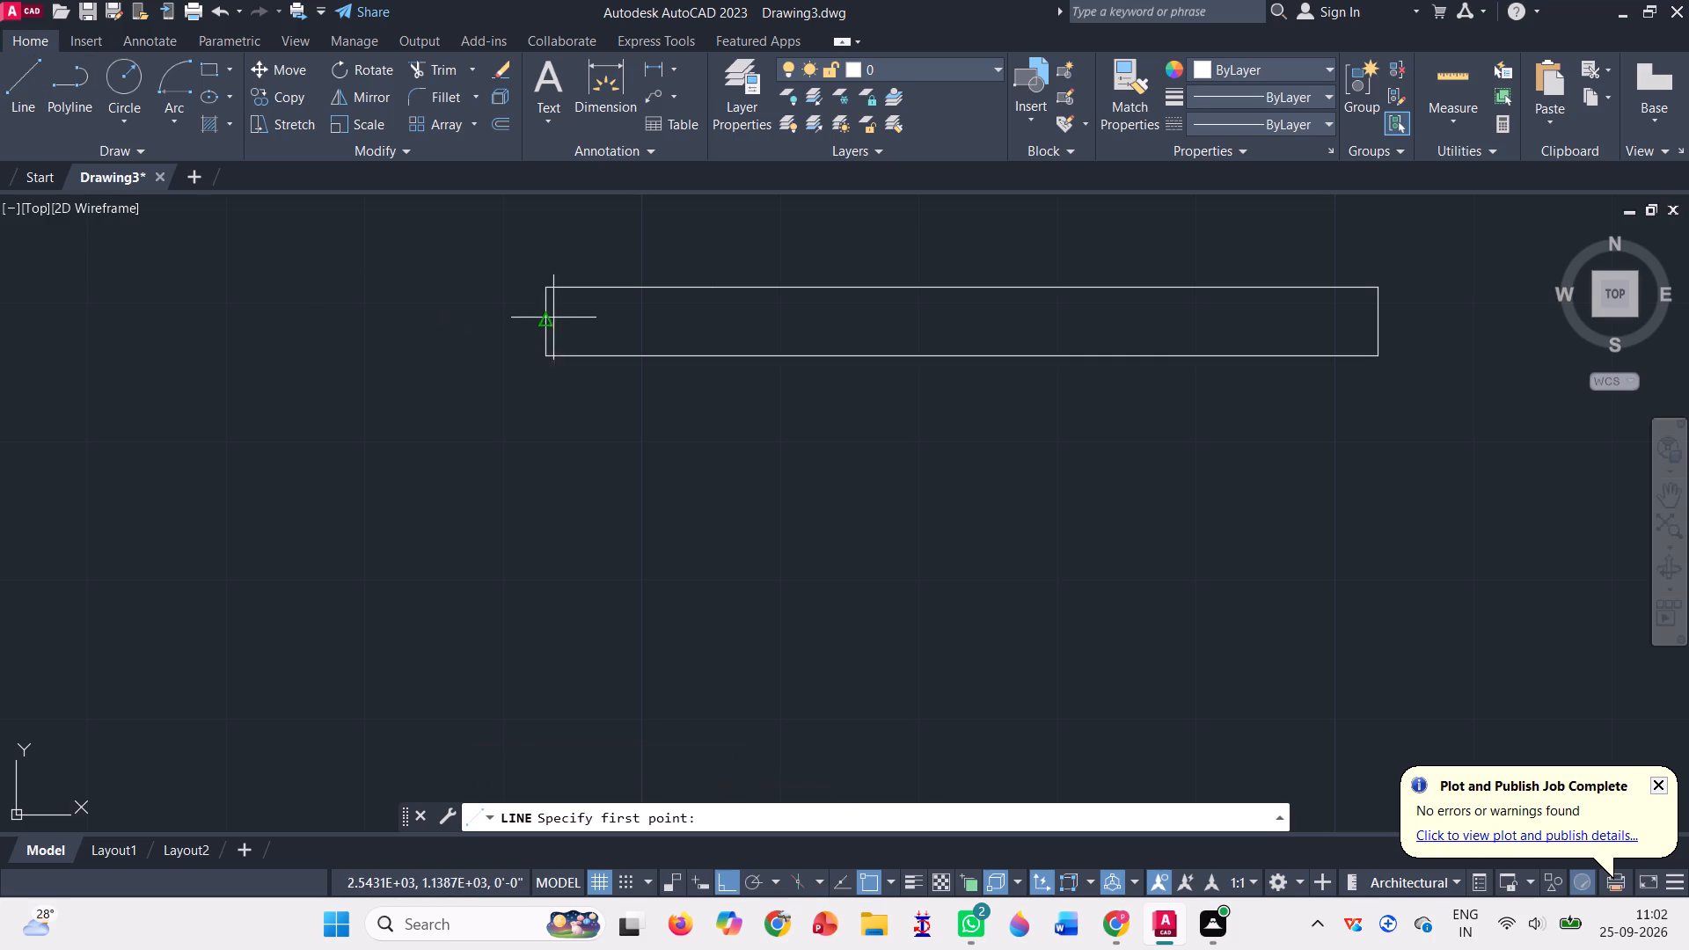
{"action": "left_click", "coordinate": [544, 325]}
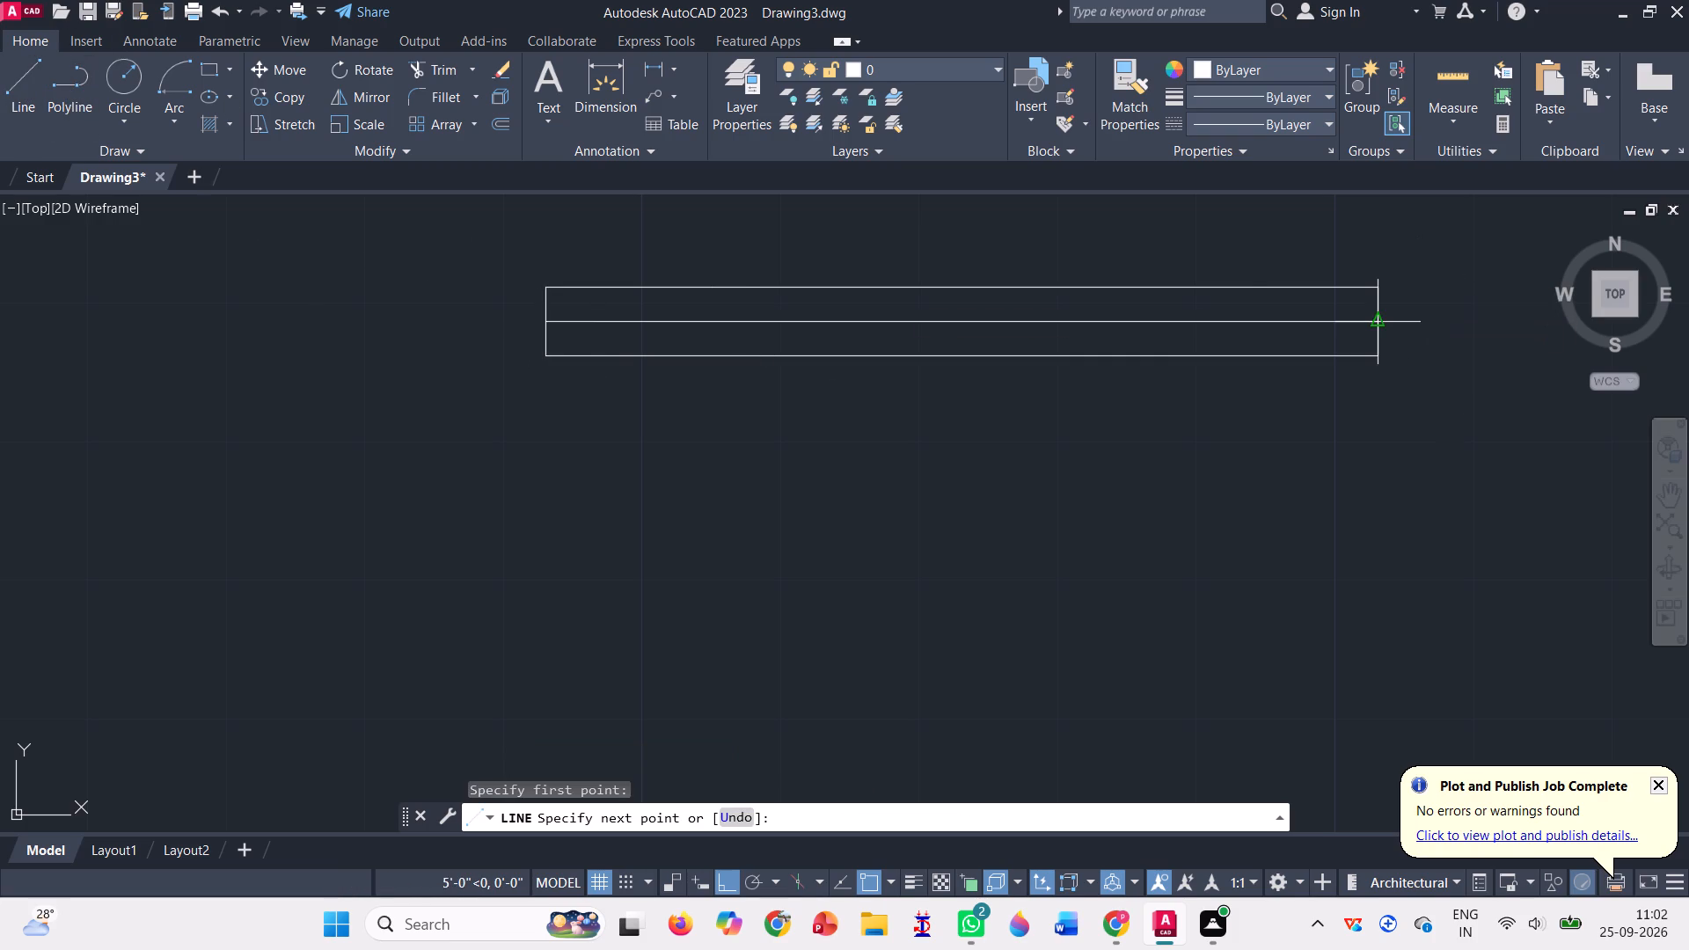
{"action": "left_click", "coordinate": [1381, 319]}
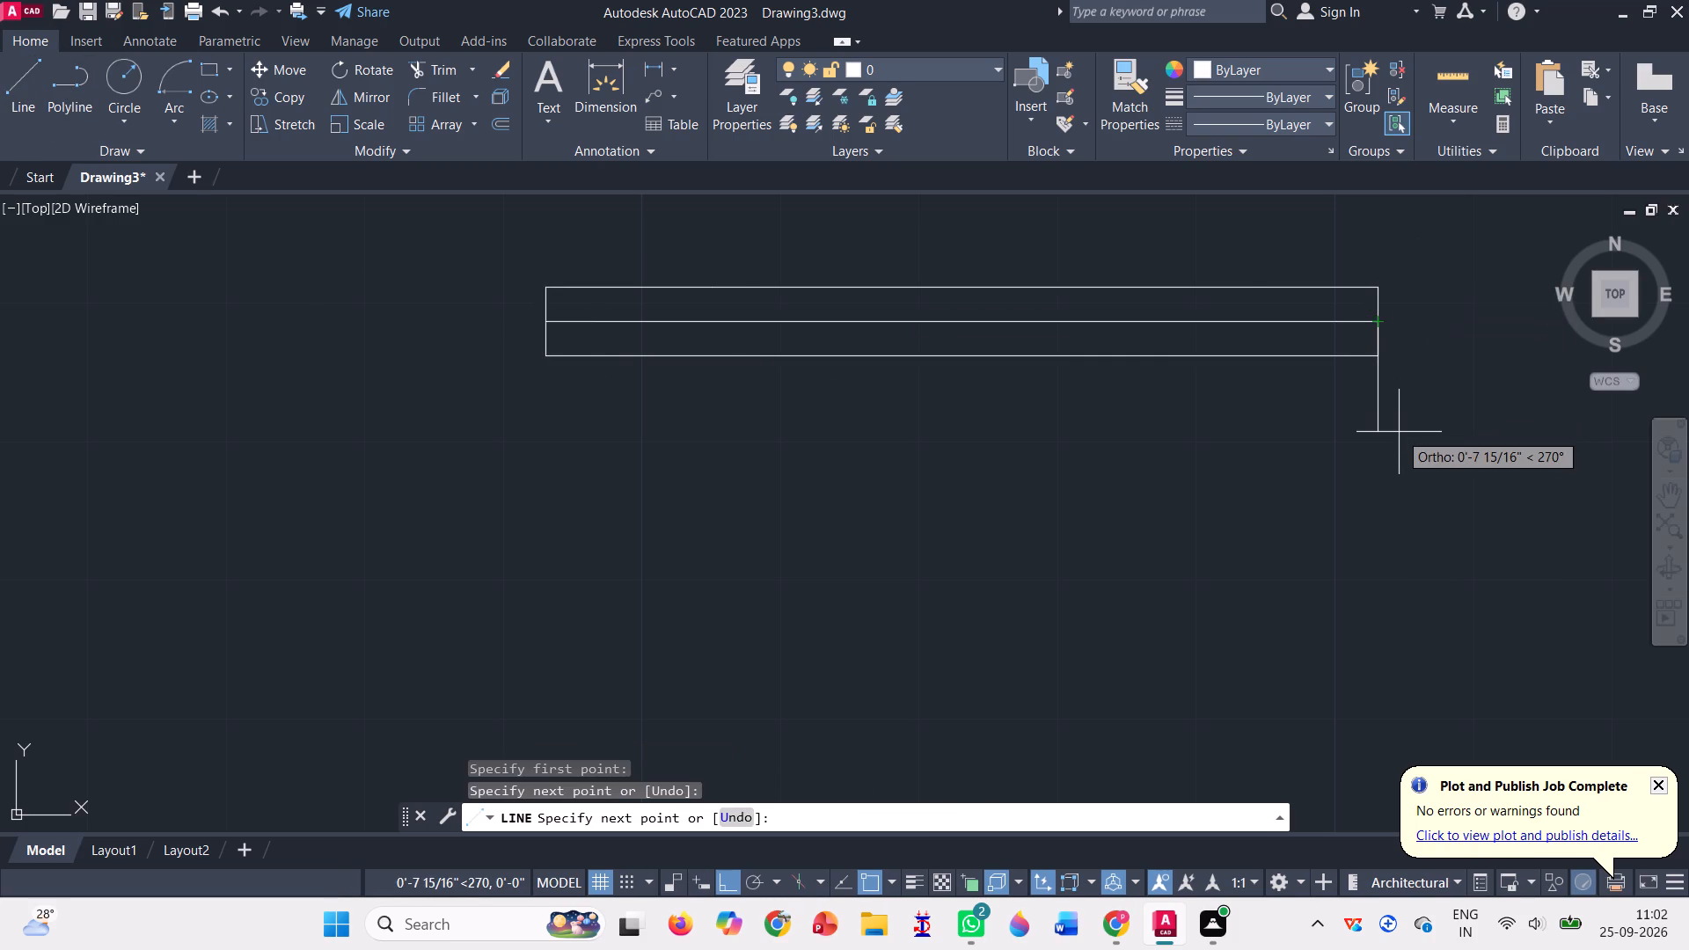
{"action": "key", "text": "Escape"}
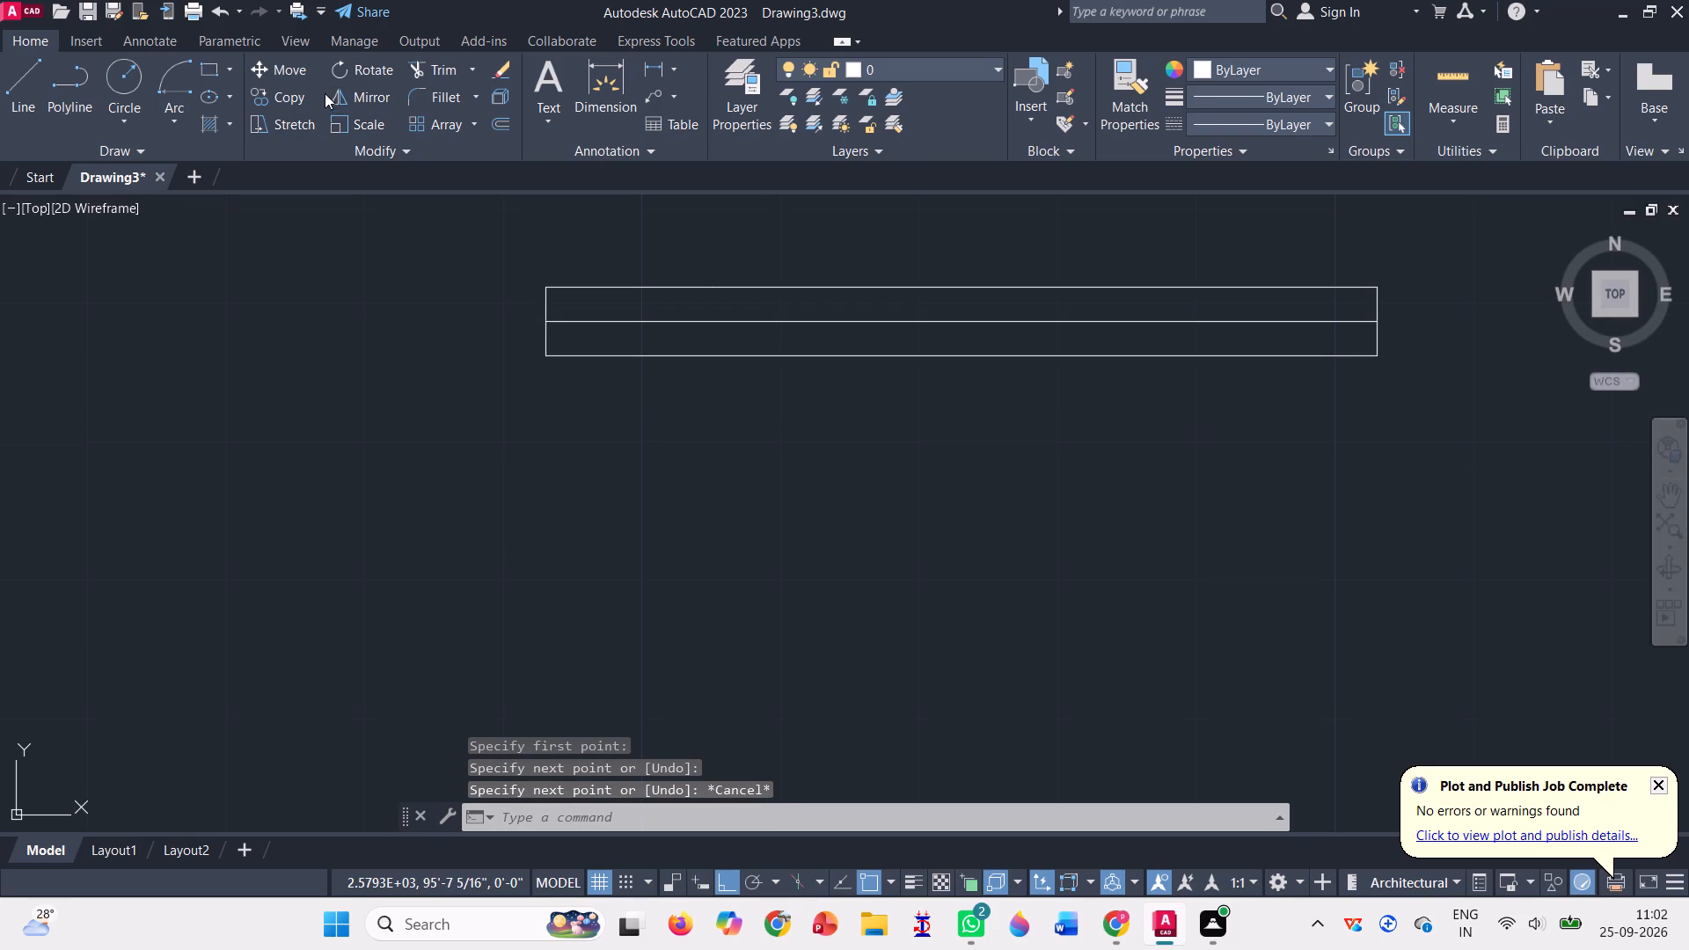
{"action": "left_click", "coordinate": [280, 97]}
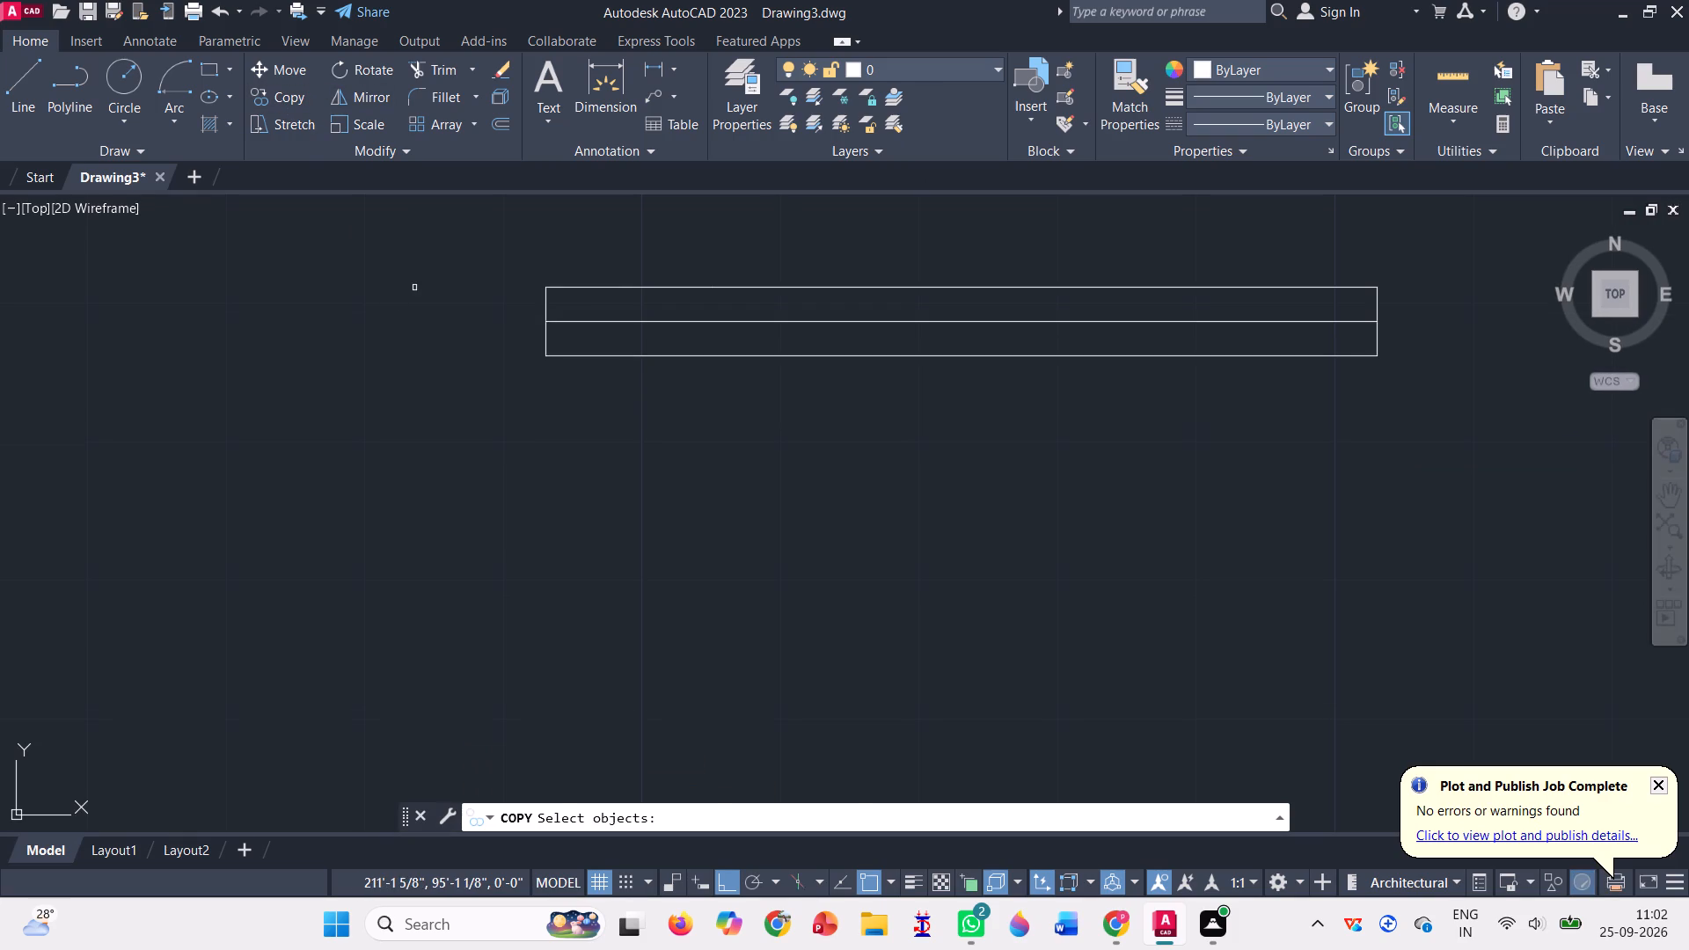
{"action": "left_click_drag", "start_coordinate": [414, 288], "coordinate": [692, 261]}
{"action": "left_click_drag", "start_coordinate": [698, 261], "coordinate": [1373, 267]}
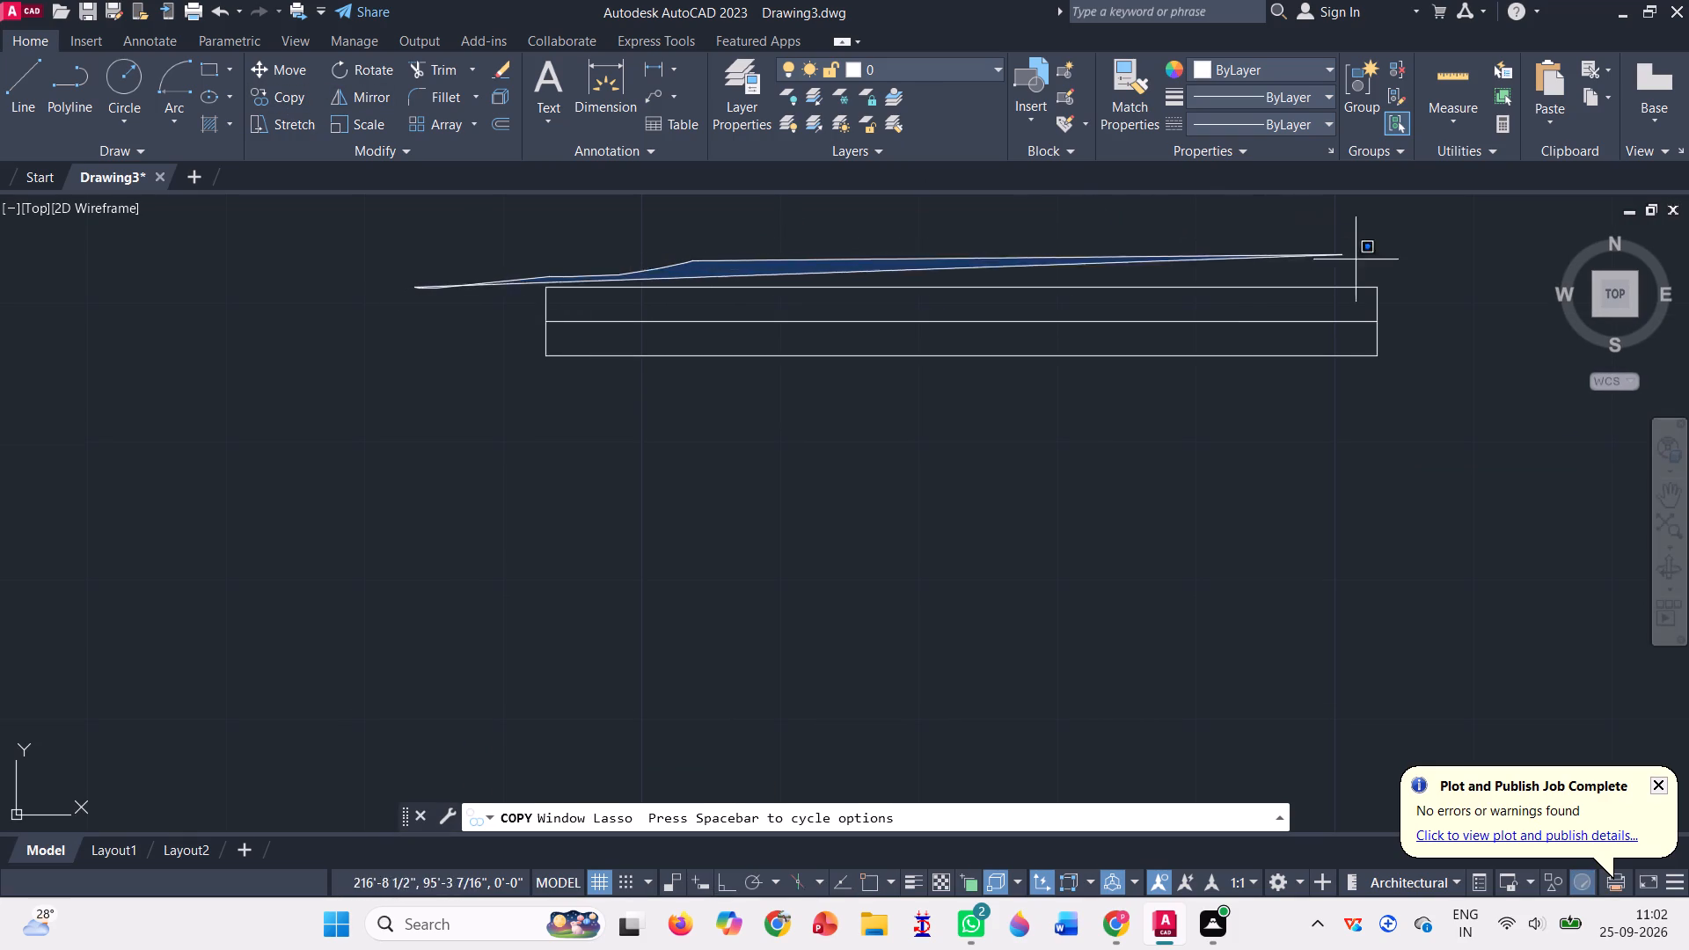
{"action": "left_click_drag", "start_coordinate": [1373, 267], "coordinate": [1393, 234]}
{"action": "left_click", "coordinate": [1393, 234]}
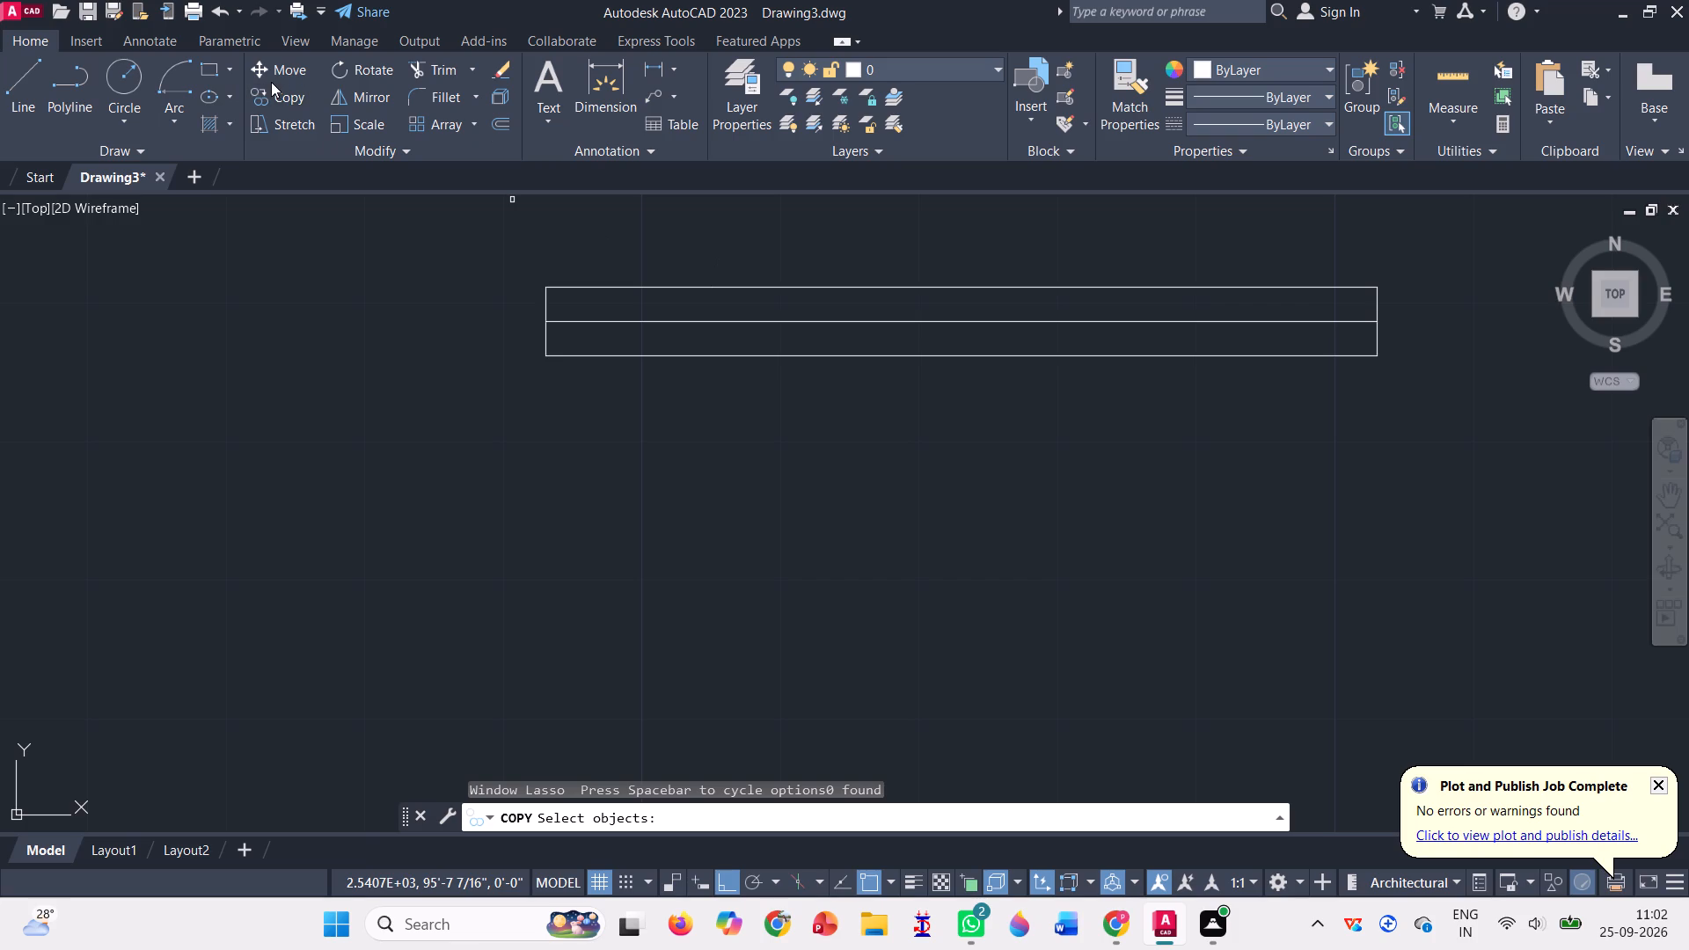
With Ortho off, copy the whole window symbol by its northwest corner onto the north wall's outer line, near the northeast room's west end.
{"action": "left_click", "coordinate": [276, 86]}
{"action": "left_click", "coordinate": [456, 264]}
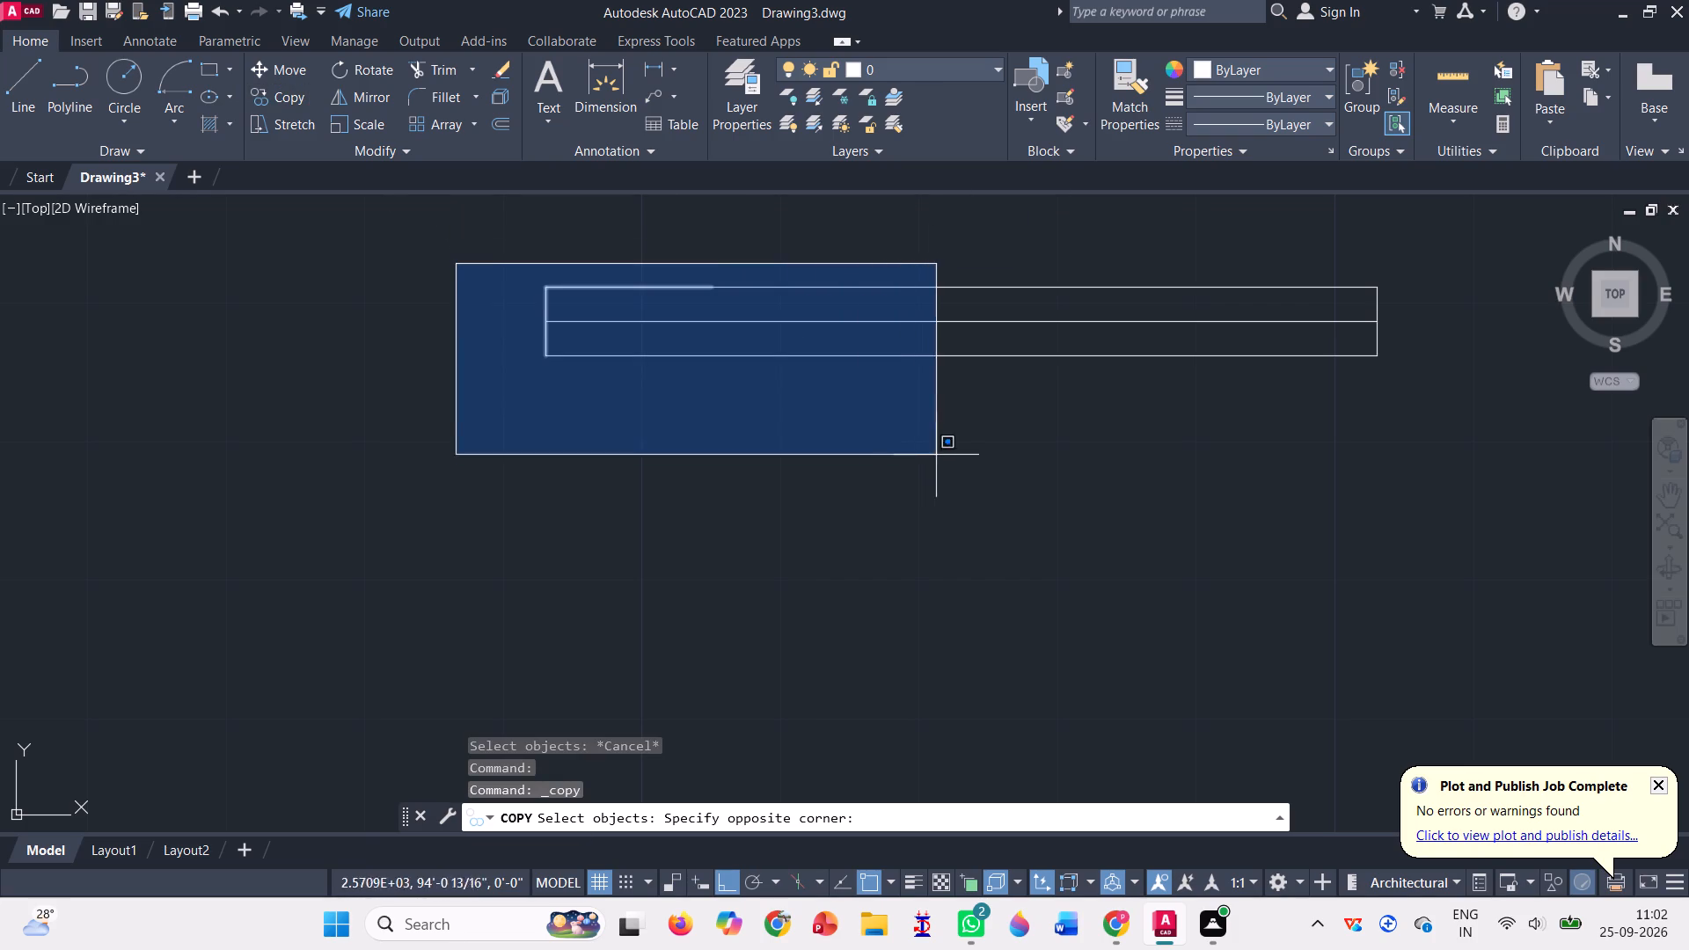
{"action": "left_click", "coordinate": [1429, 436]}
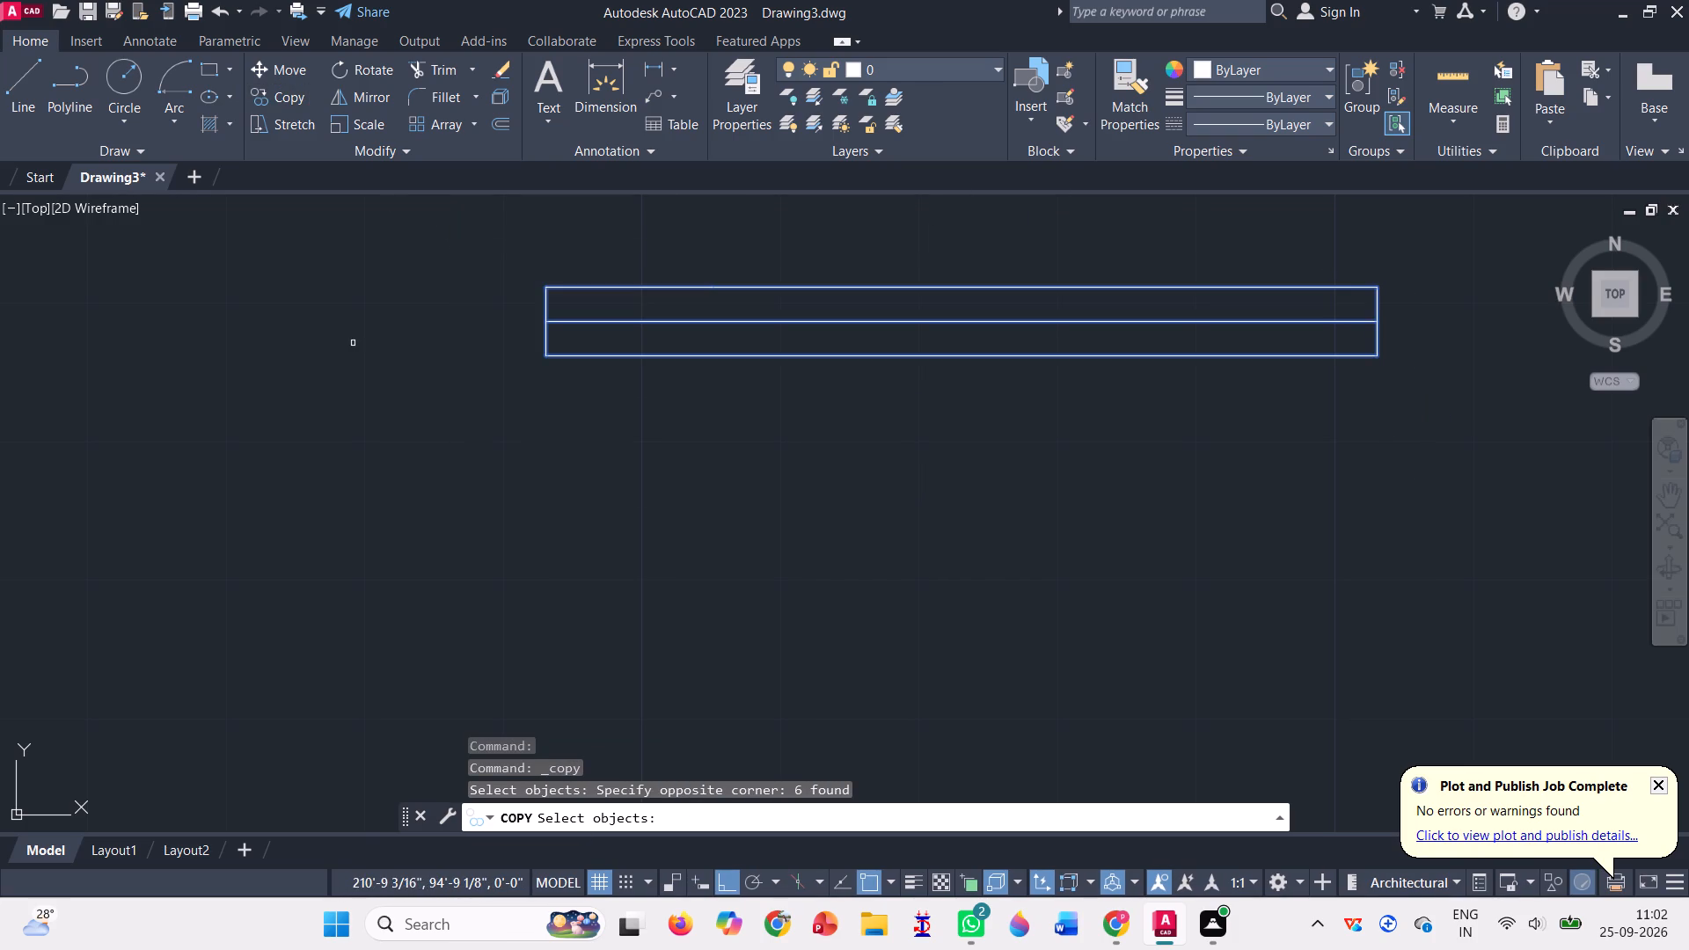
{"action": "key", "text": "Return"}
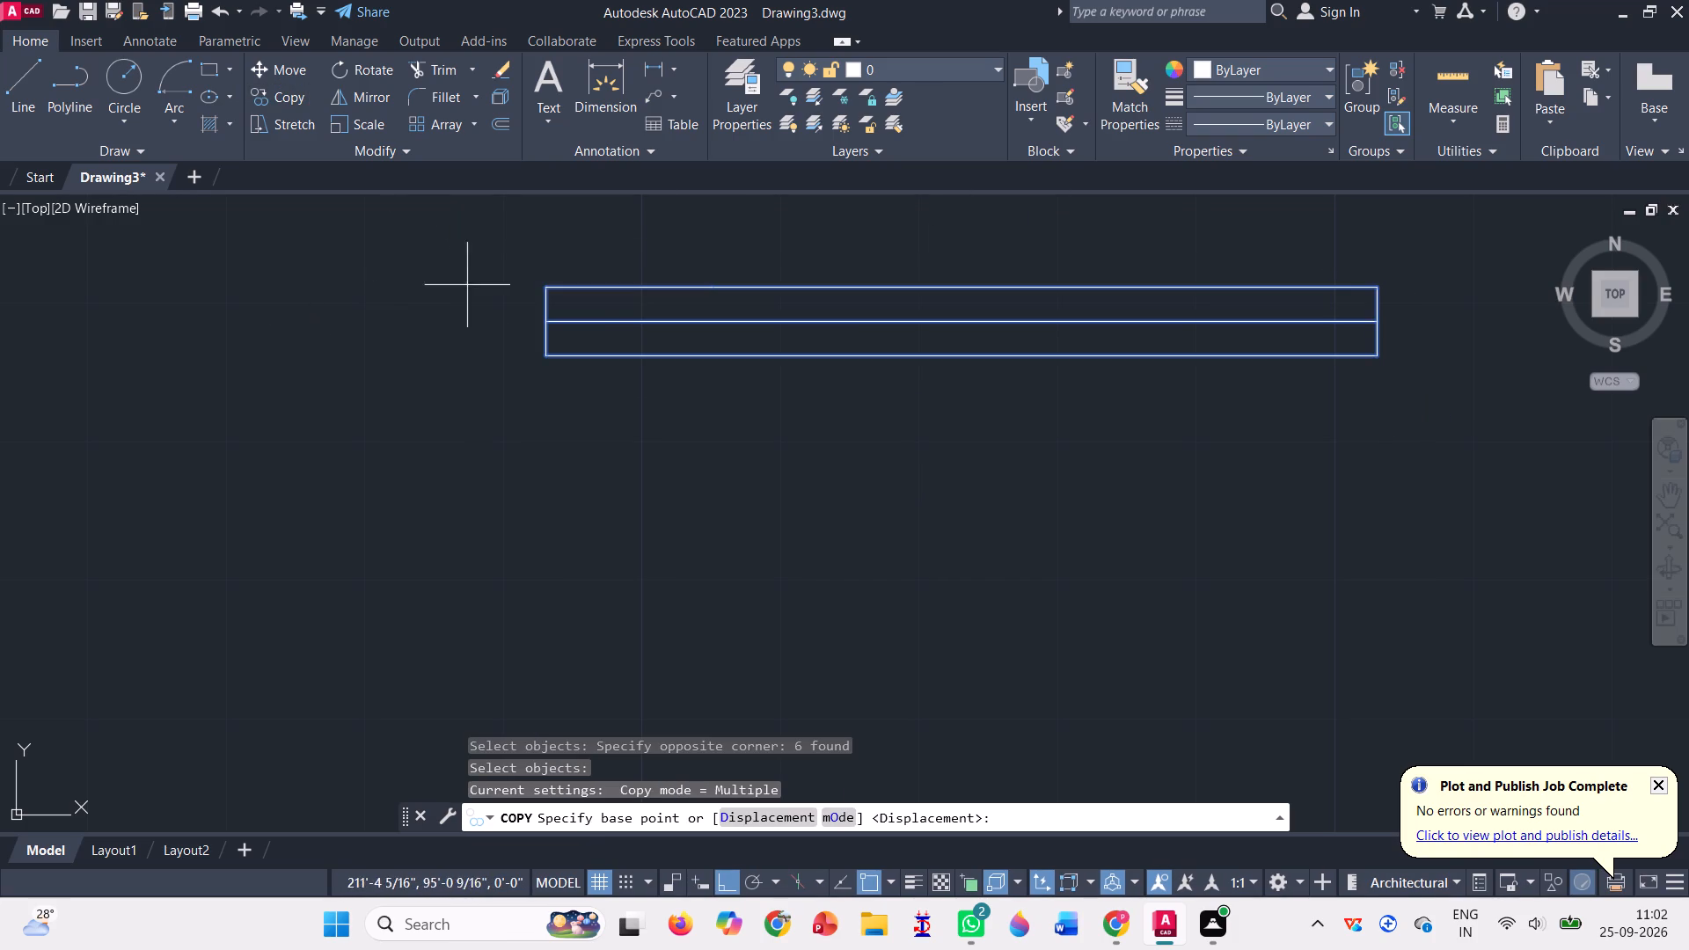
{"action": "left_click", "coordinate": [547, 291]}
{"action": "scroll", "coordinate": [625, 328], "scroll_direction": "down", "scroll_amount": 3}
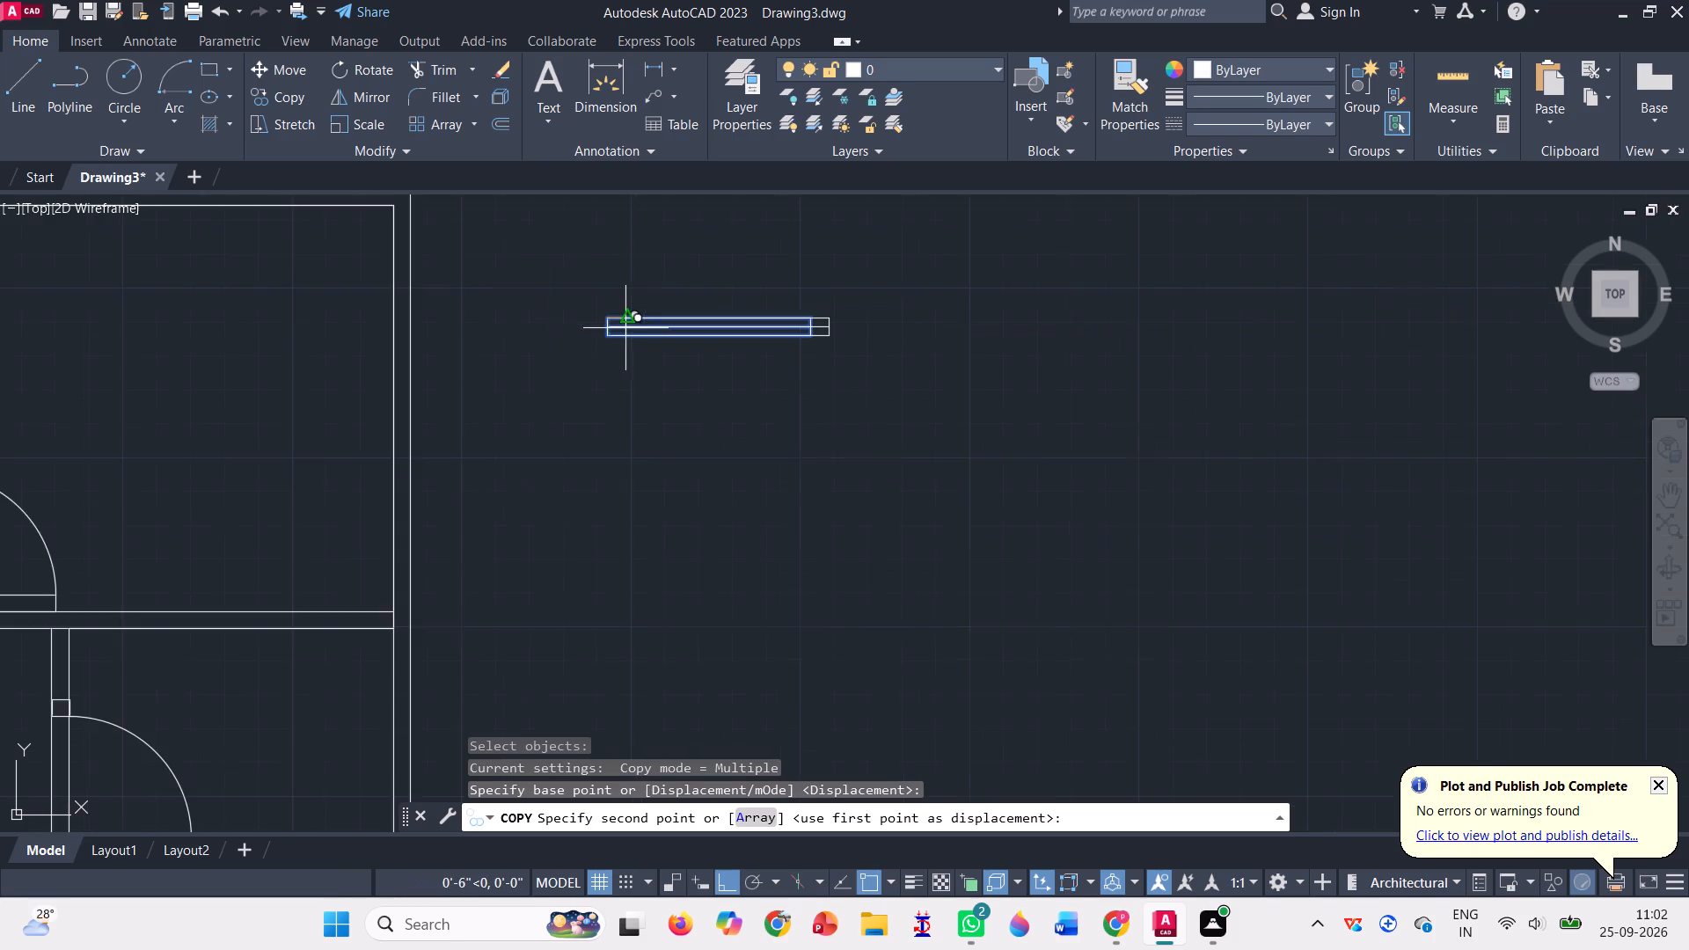
{"action": "scroll", "coordinate": [625, 328], "scroll_direction": "down", "scroll_amount": 3}
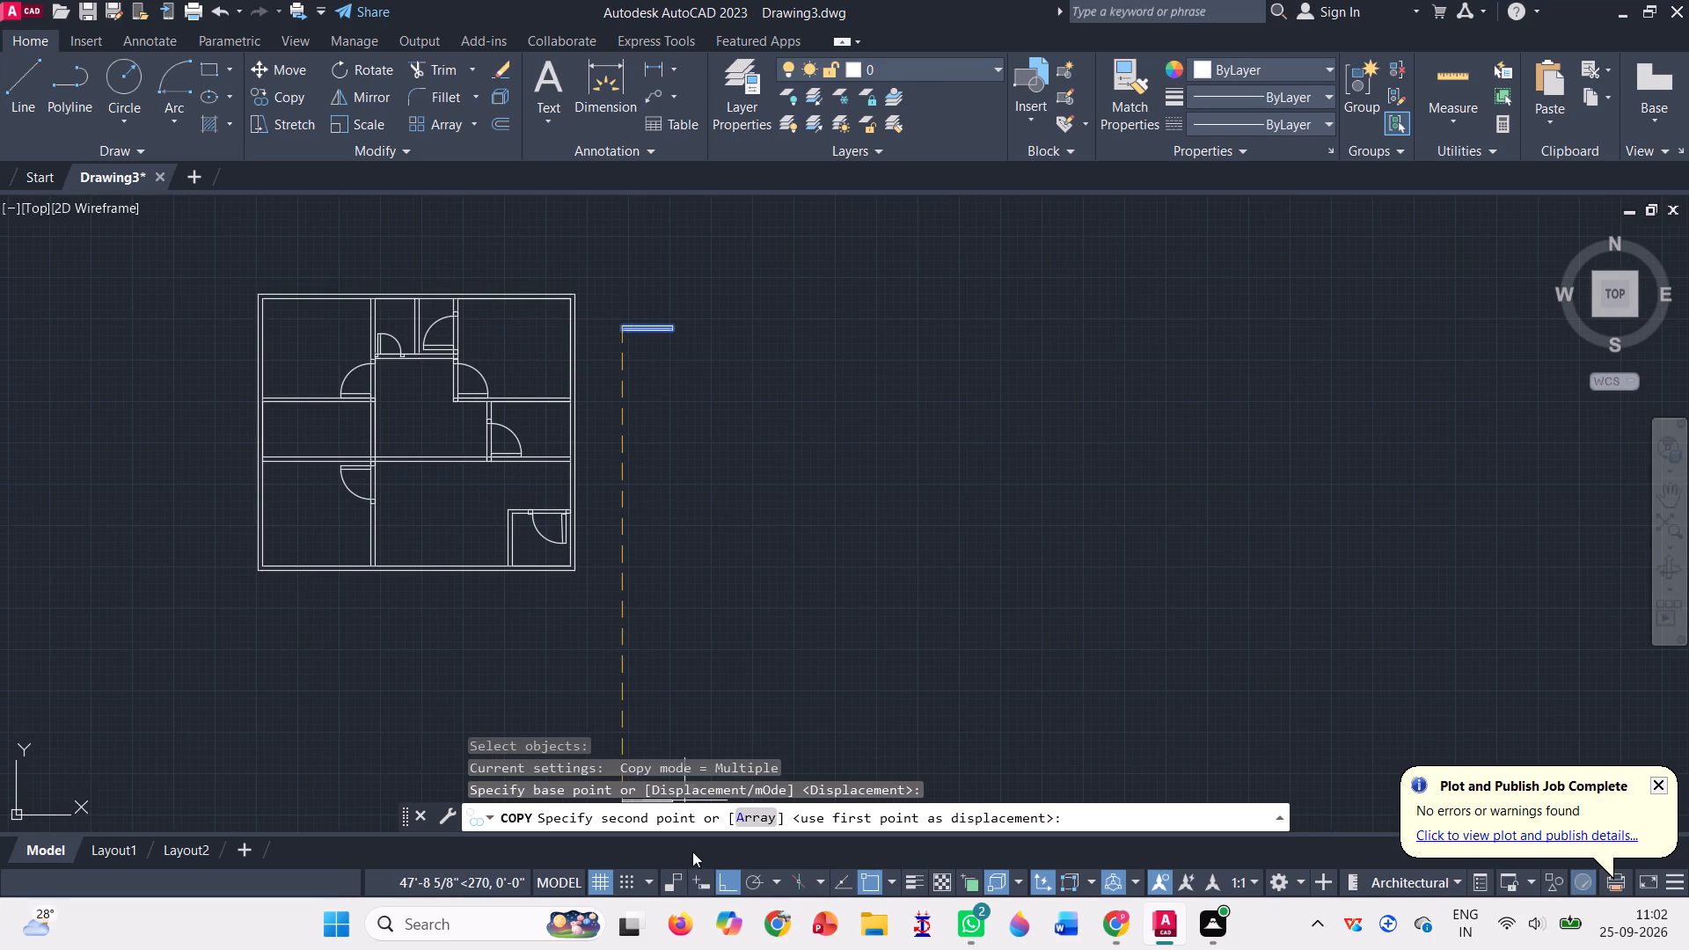
{"action": "left_click", "coordinate": [718, 885]}
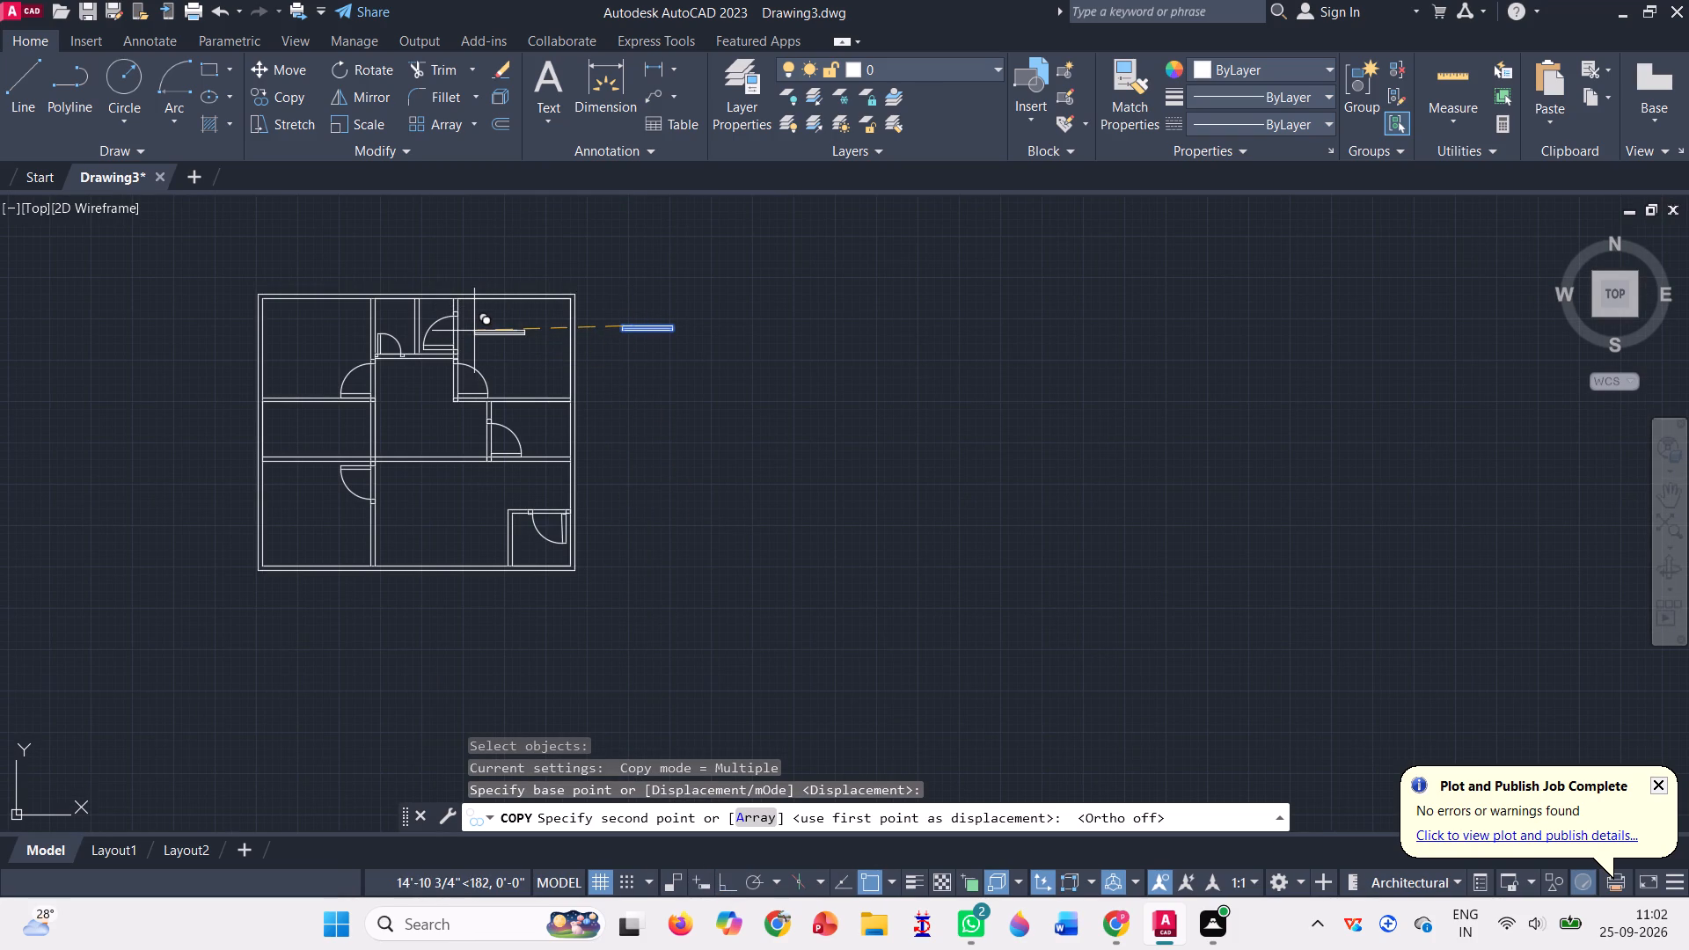
{"action": "scroll", "coordinate": [479, 299], "scroll_direction": "up", "scroll_amount": 3}
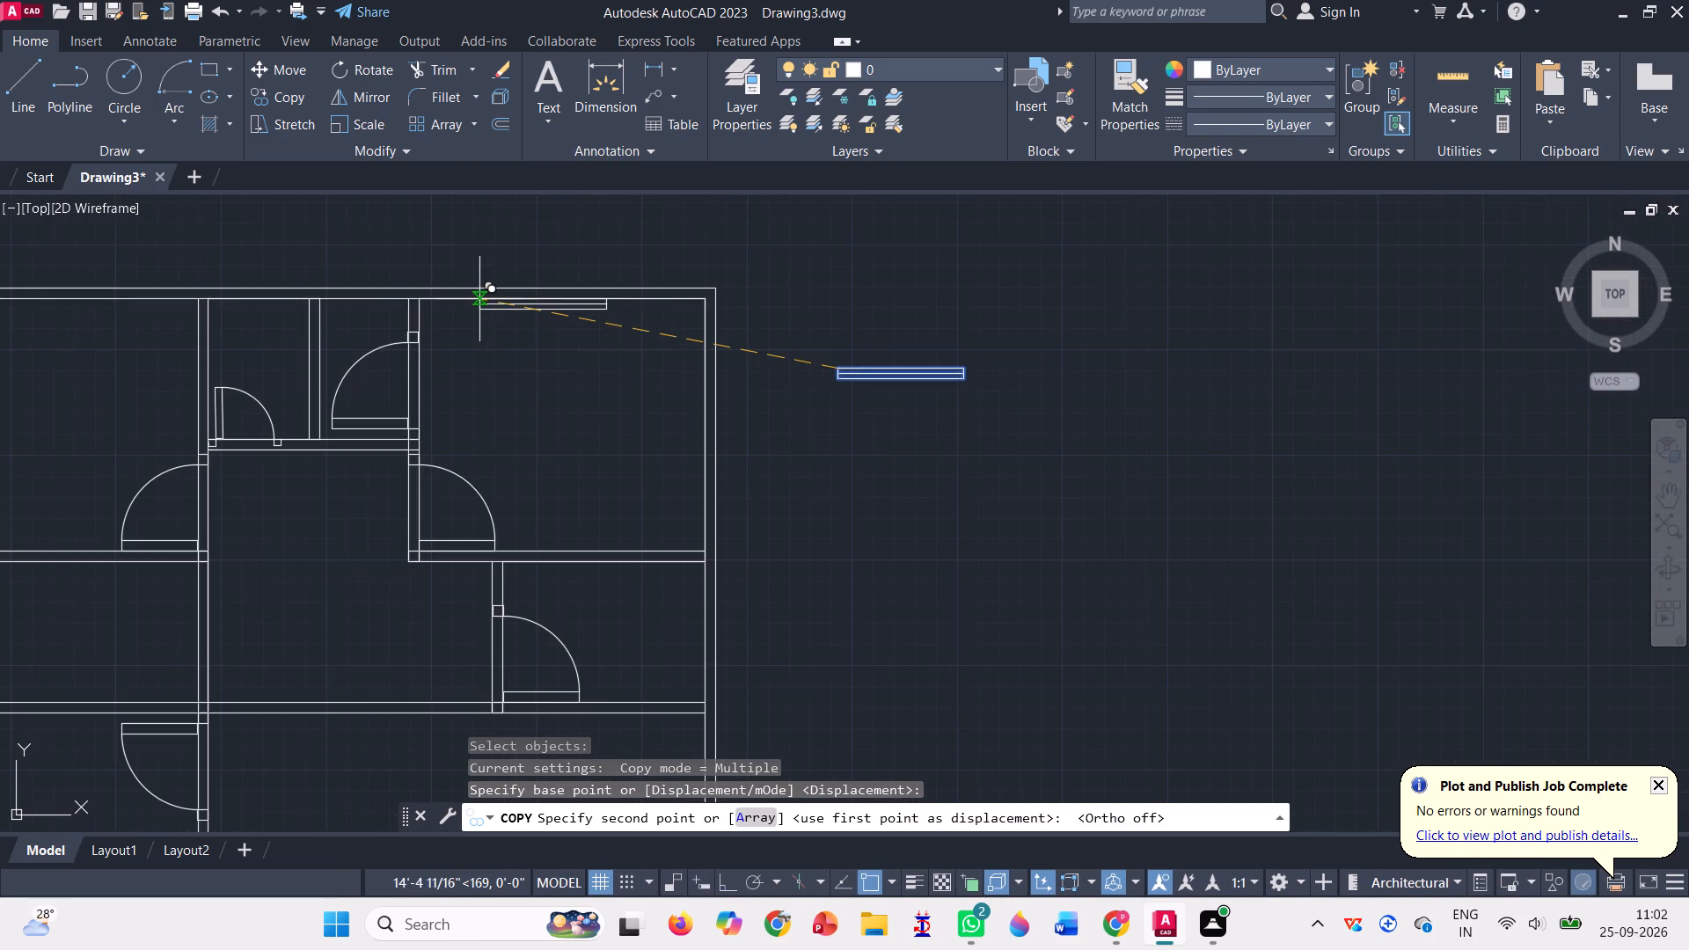
{"action": "scroll", "coordinate": [479, 299], "scroll_direction": "up", "scroll_amount": 1}
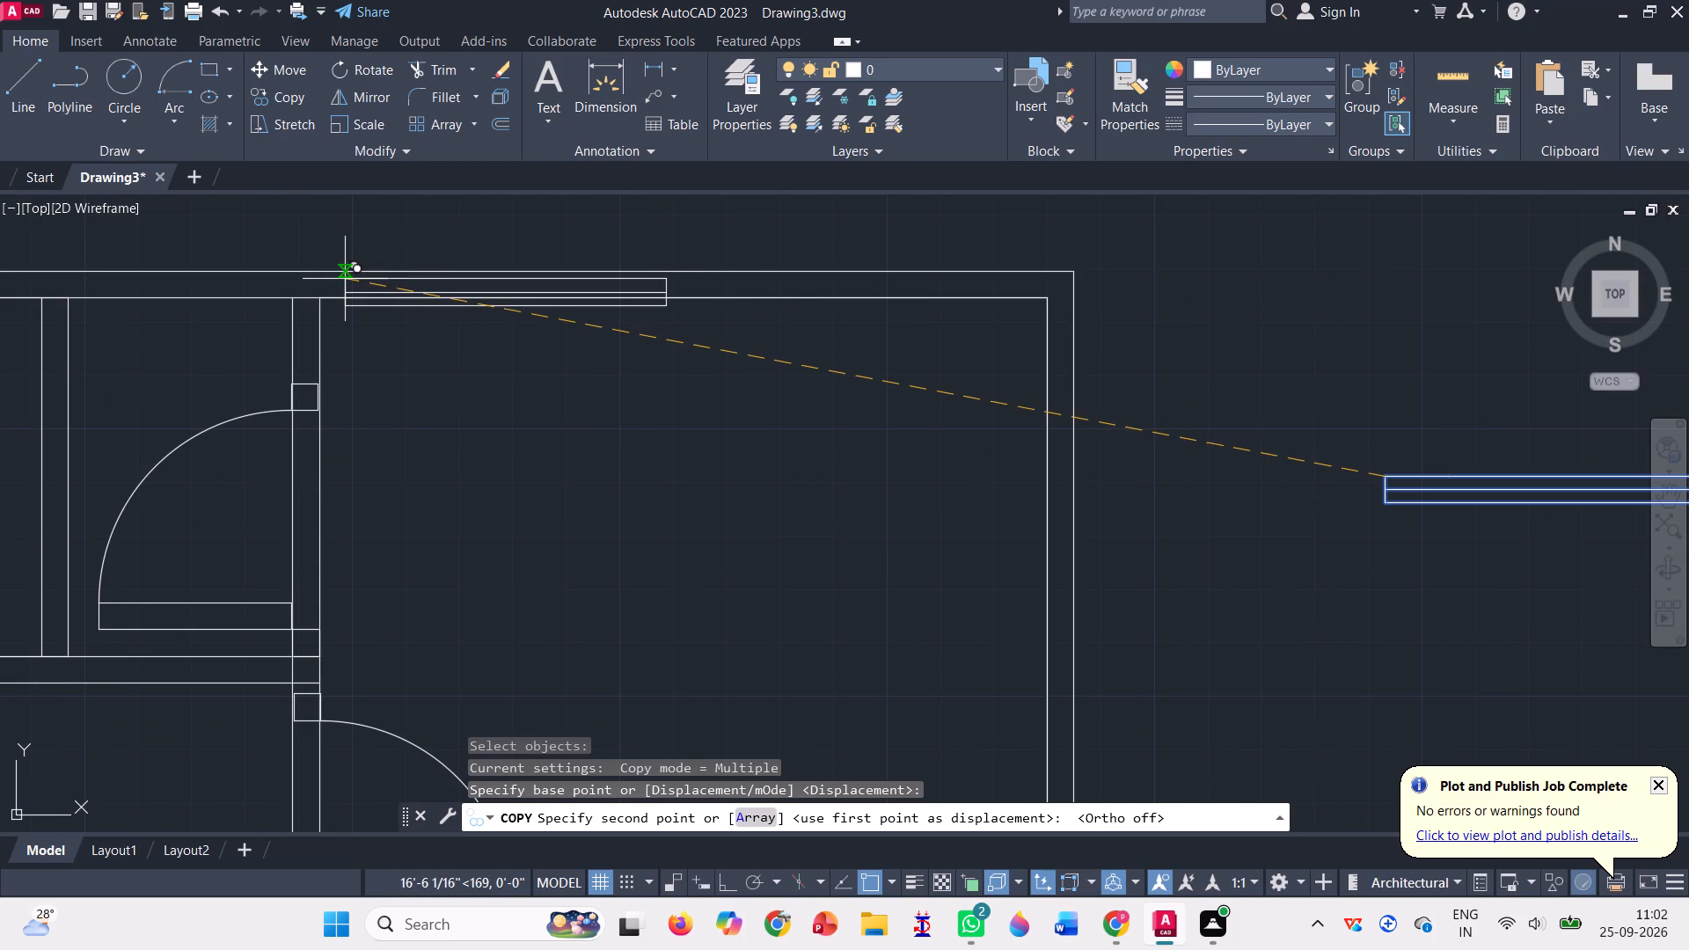
{"action": "scroll", "coordinate": [345, 274], "scroll_direction": "up", "scroll_amount": 1}
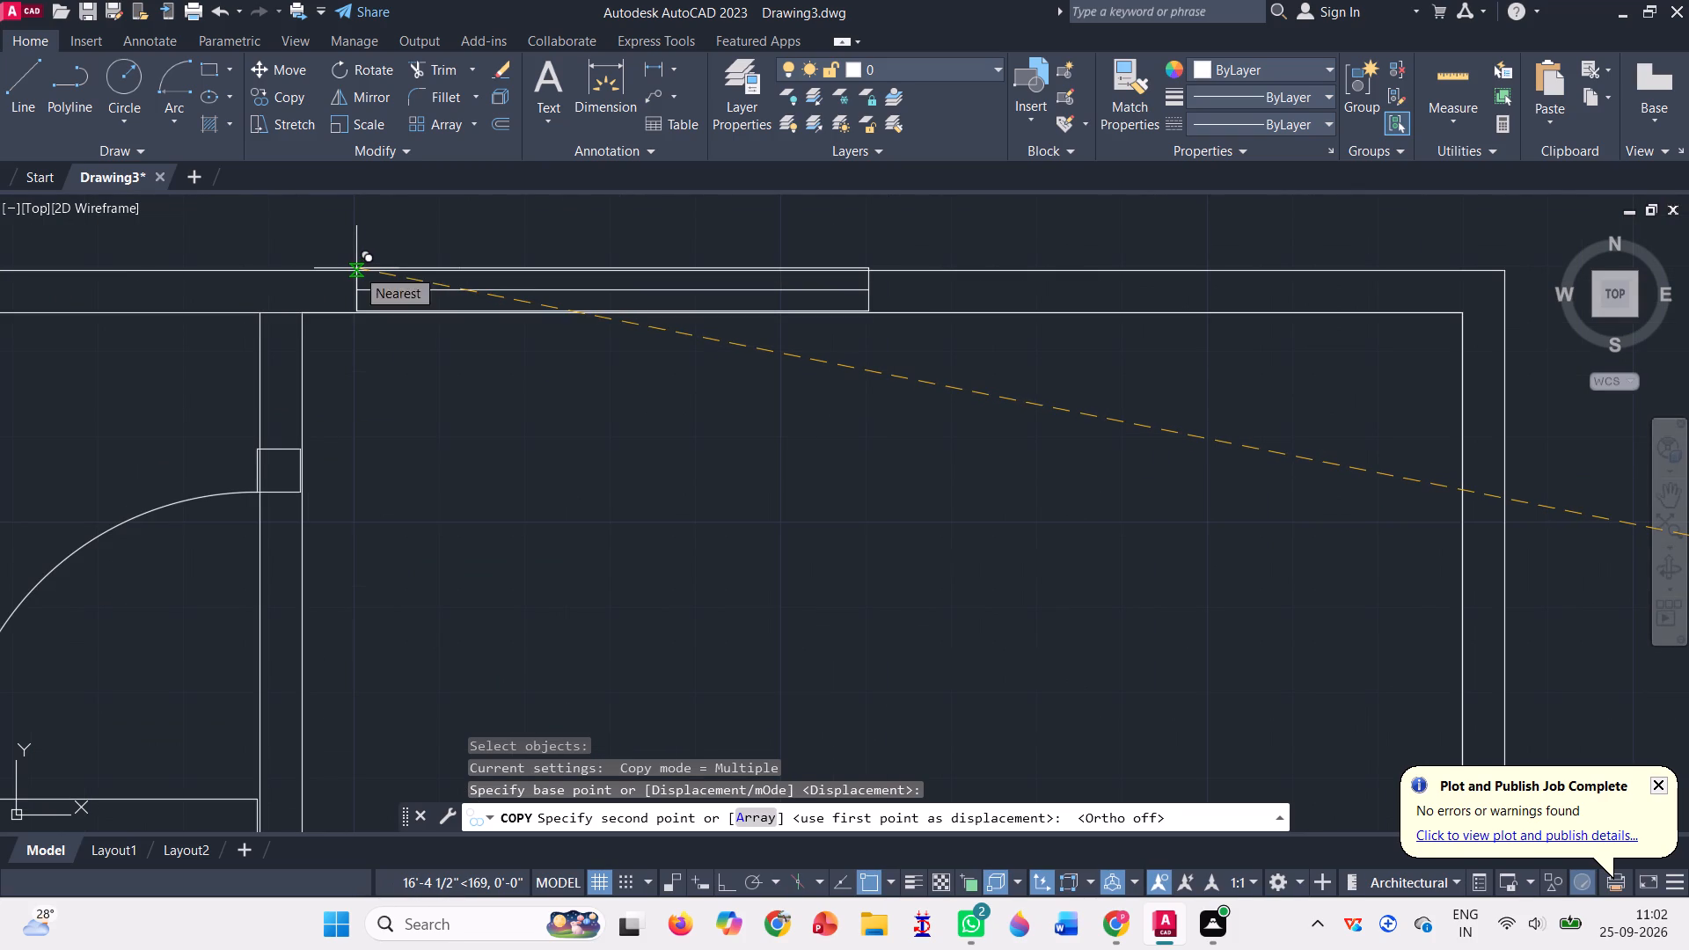
{"action": "left_click", "coordinate": [356, 268]}
{"action": "scroll", "coordinate": [621, 312], "scroll_direction": "down", "scroll_amount": 3}
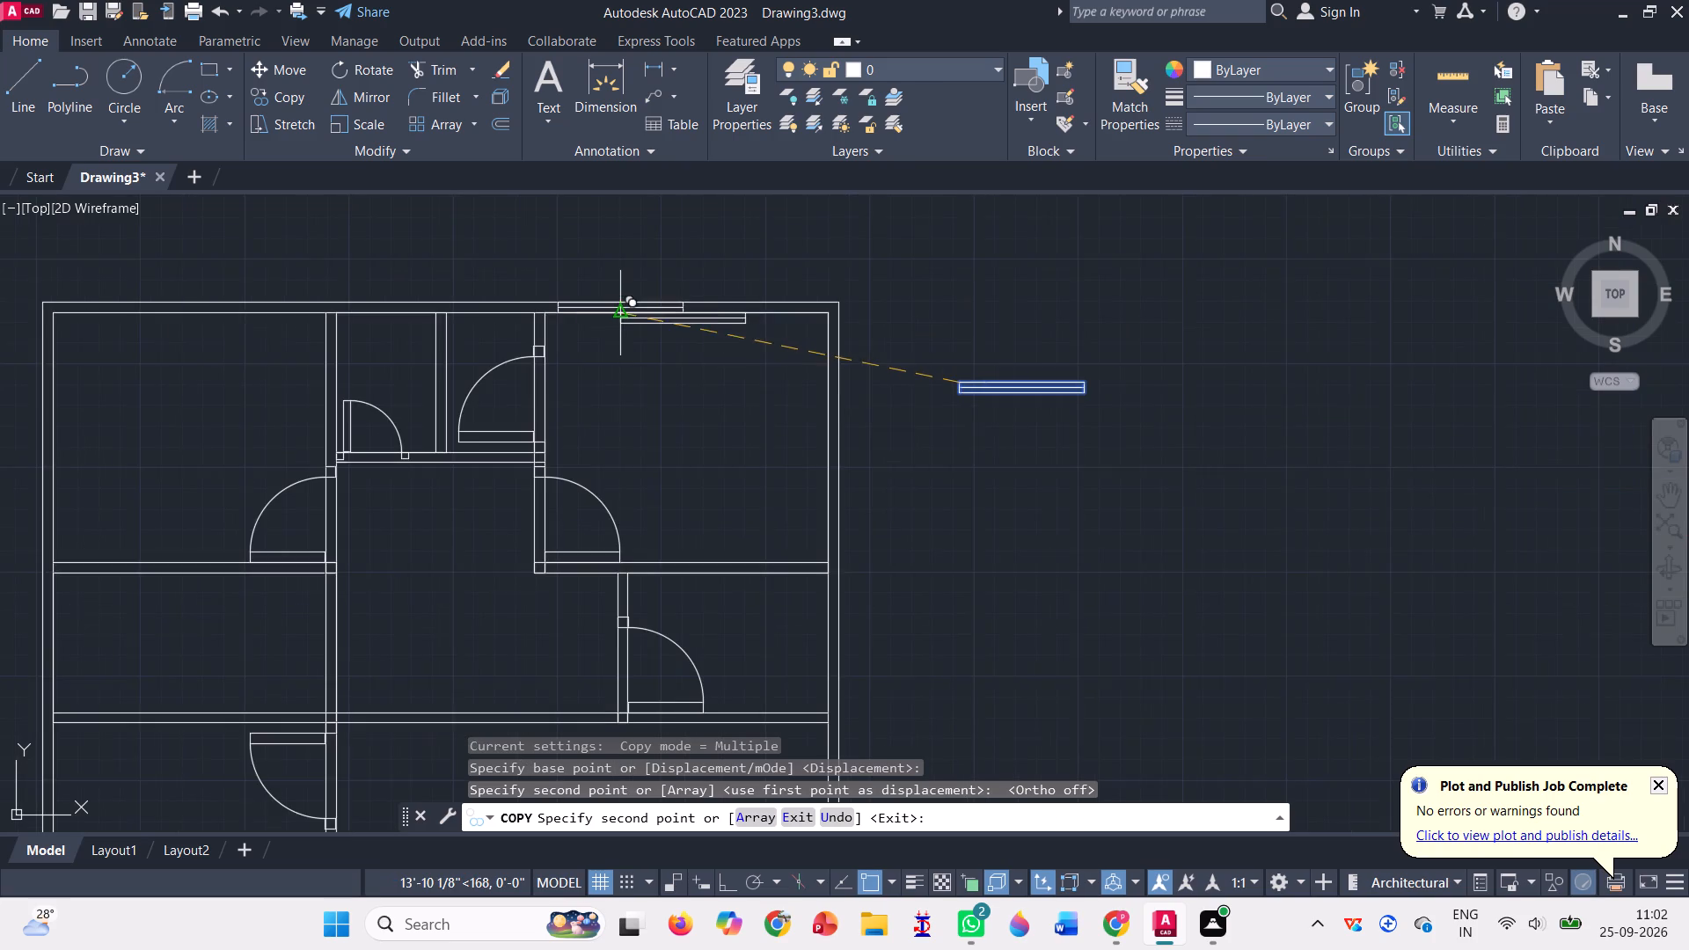
Place a copy of the window symbol on the north wall's outer line, near the northwest room's east end.
{"action": "scroll", "coordinate": [887, 443], "scroll_direction": "down", "scroll_amount": 2}
{"action": "scroll", "coordinate": [592, 390], "scroll_direction": "up", "scroll_amount": 1}
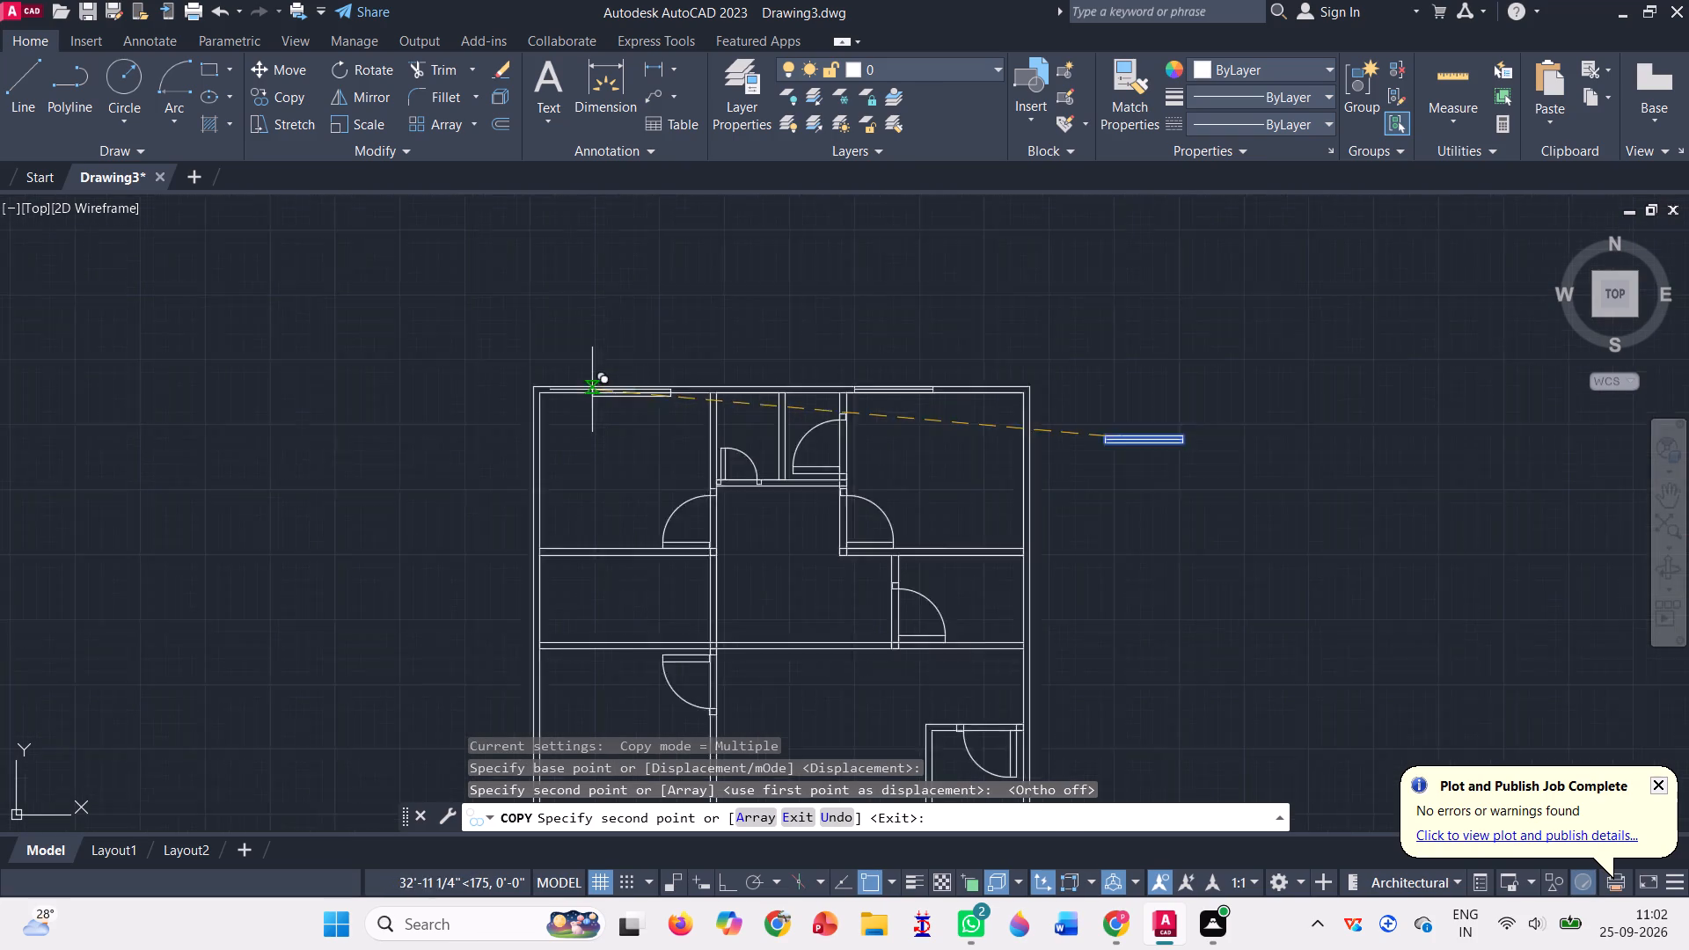
{"action": "scroll", "coordinate": [592, 390], "scroll_direction": "up", "scroll_amount": 4}
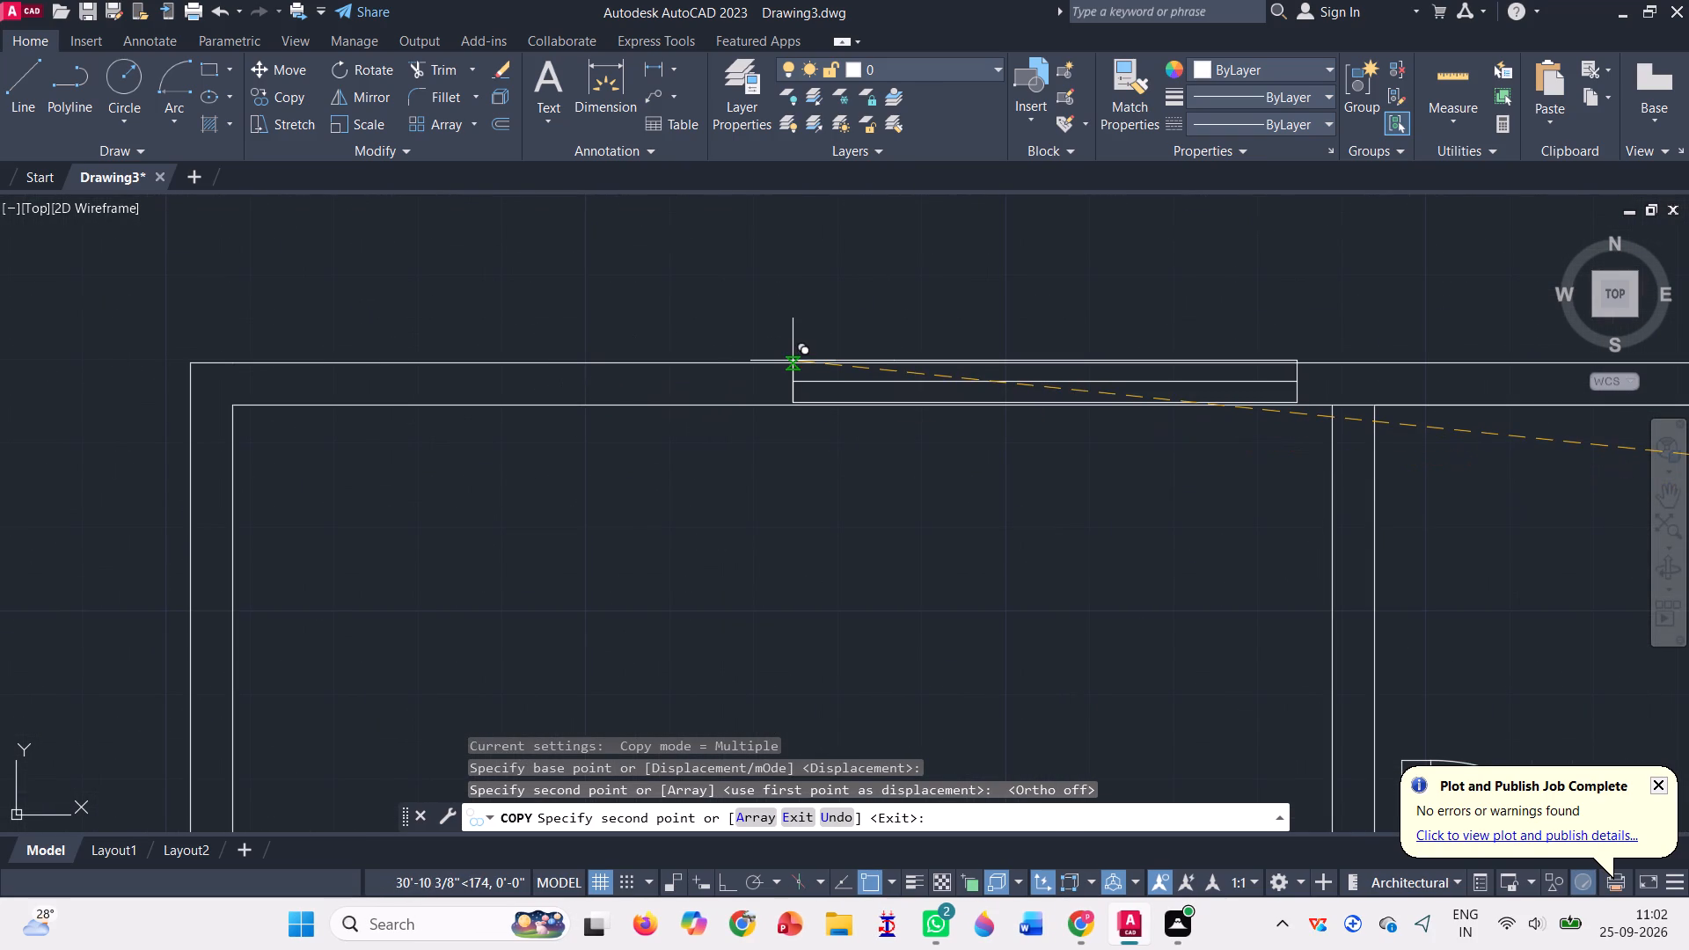
{"action": "left_click", "coordinate": [793, 361]}
Place two window copies in the south wall, one in the southwest room and one in the large room beside it, and finish copying.
{"action": "scroll", "coordinate": [524, 313], "scroll_direction": "down", "scroll_amount": 4}
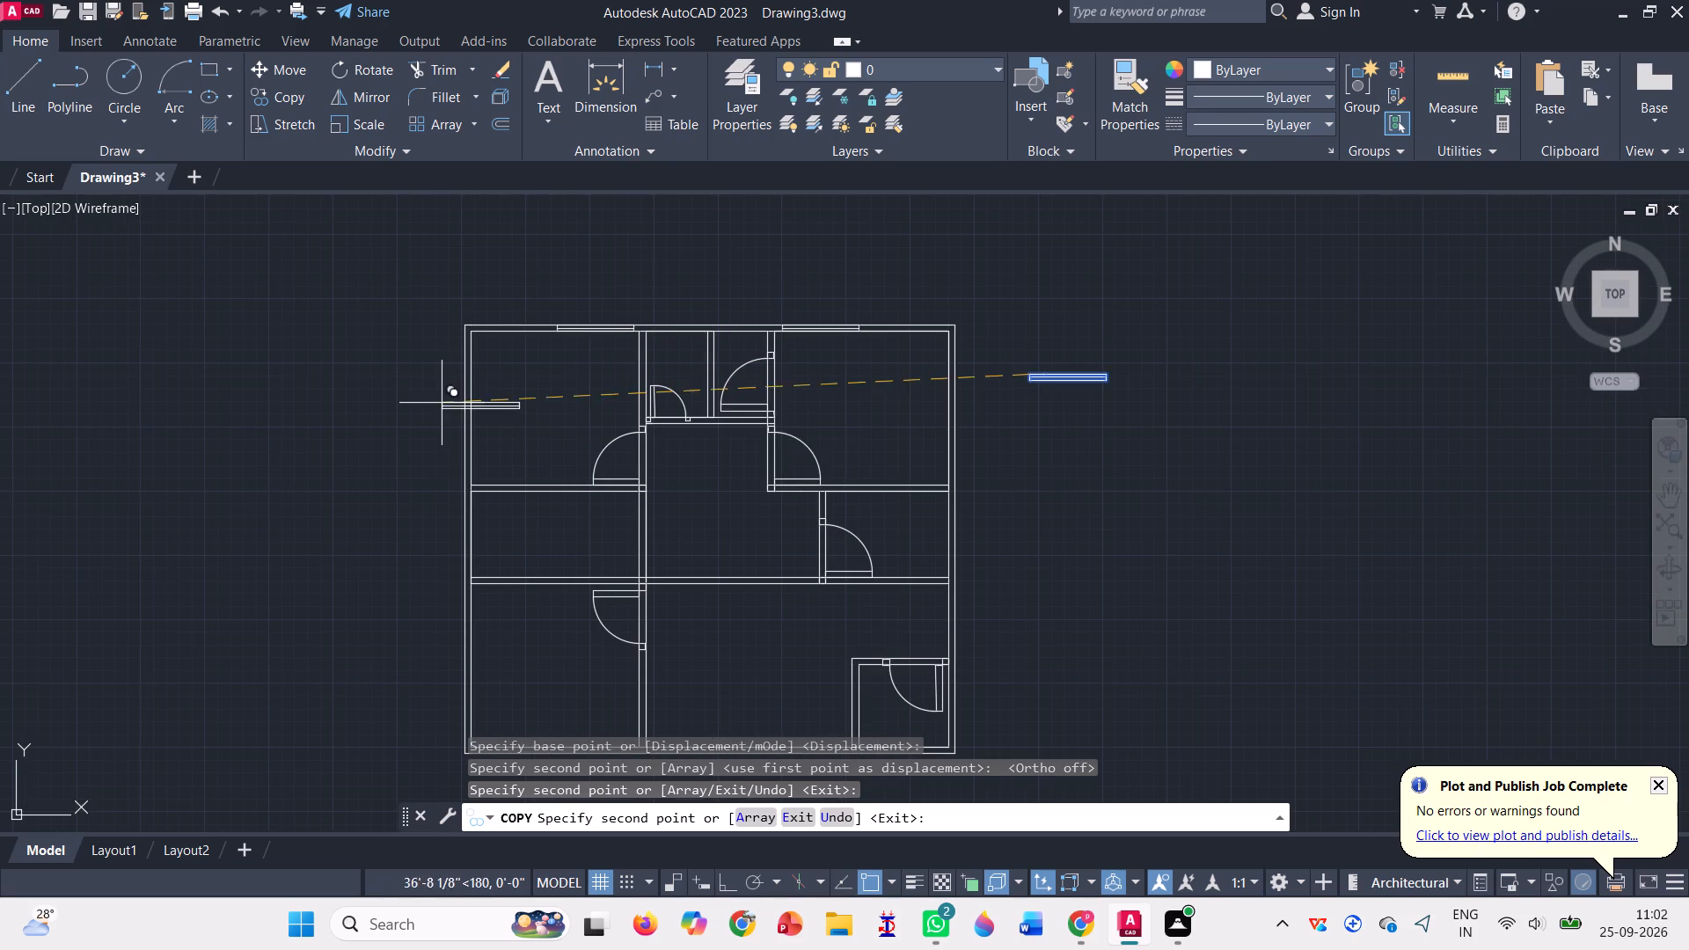
{"action": "scroll", "coordinate": [551, 543], "scroll_direction": "down", "scroll_amount": 1}
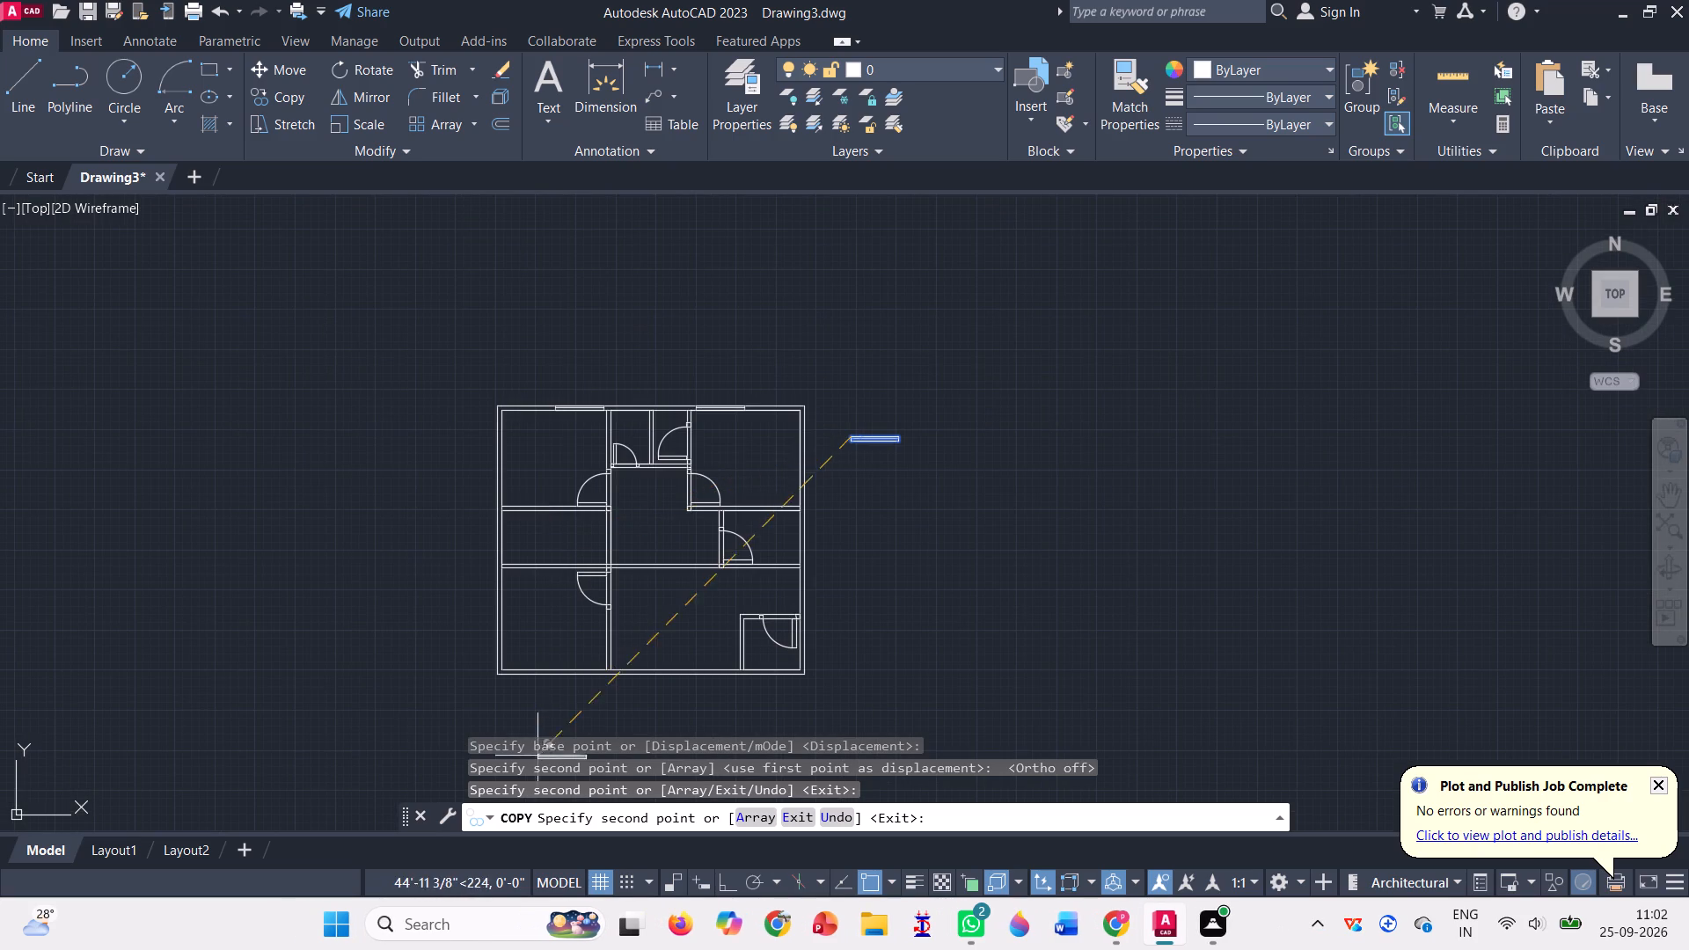
{"action": "scroll", "coordinate": [518, 708], "scroll_direction": "up", "scroll_amount": 3}
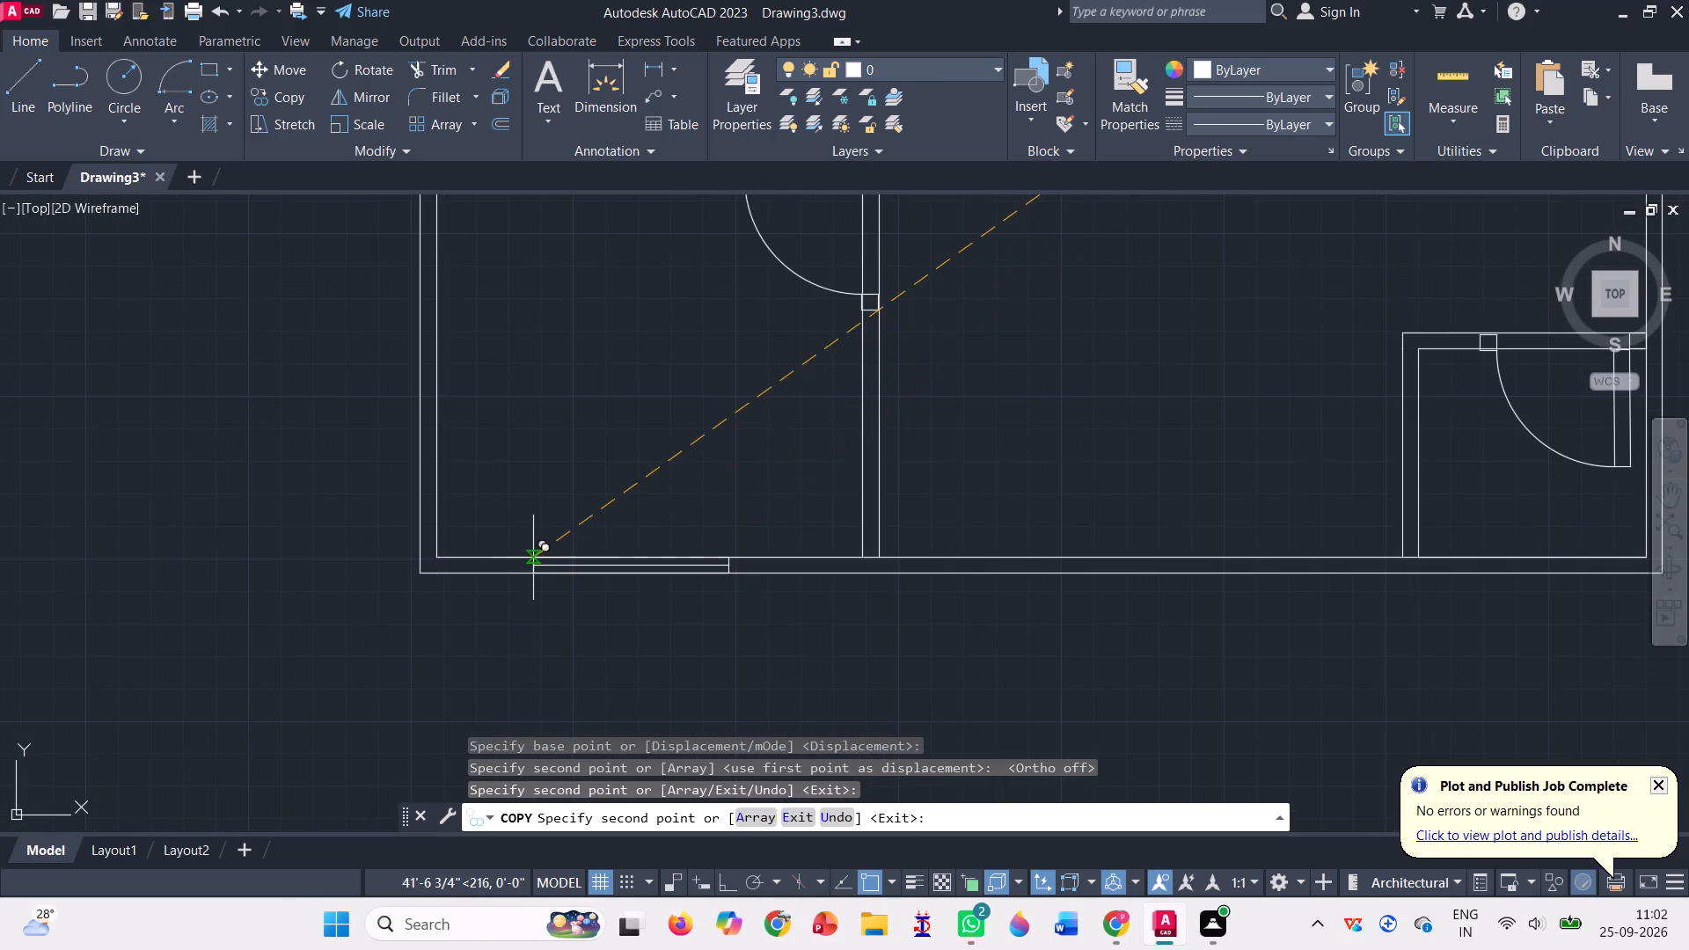
{"action": "left_click", "coordinate": [533, 558]}
{"action": "scroll", "coordinate": [450, 547], "scroll_direction": "down", "scroll_amount": 4}
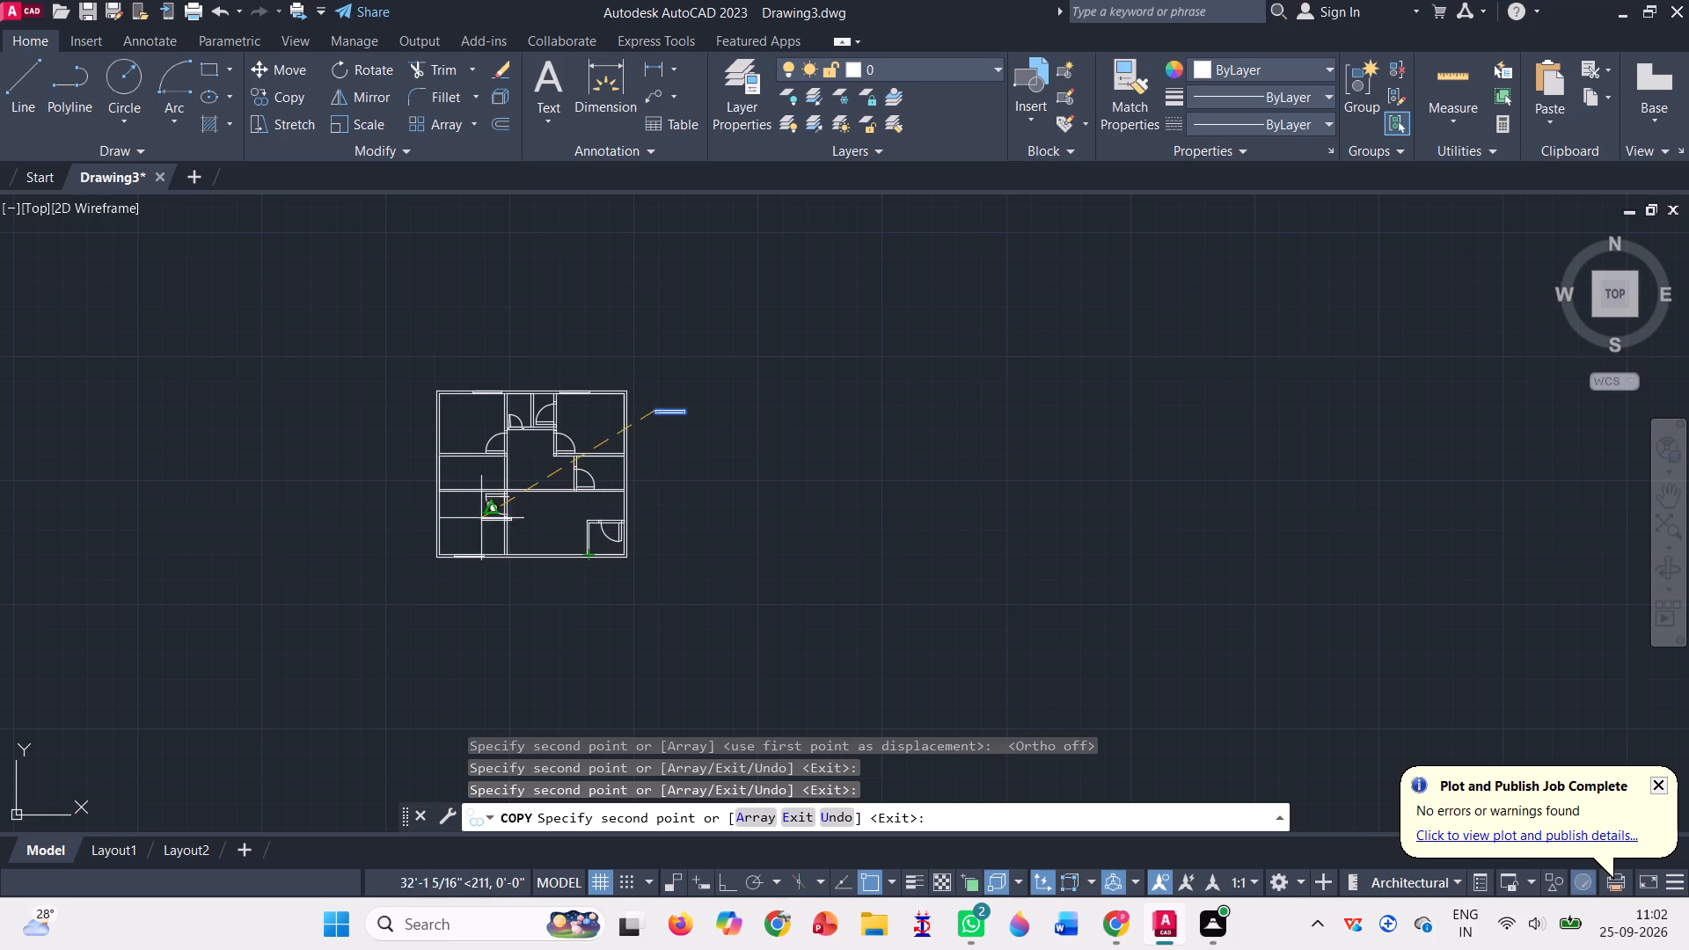
{"action": "scroll", "coordinate": [547, 560], "scroll_direction": "up", "scroll_amount": 4}
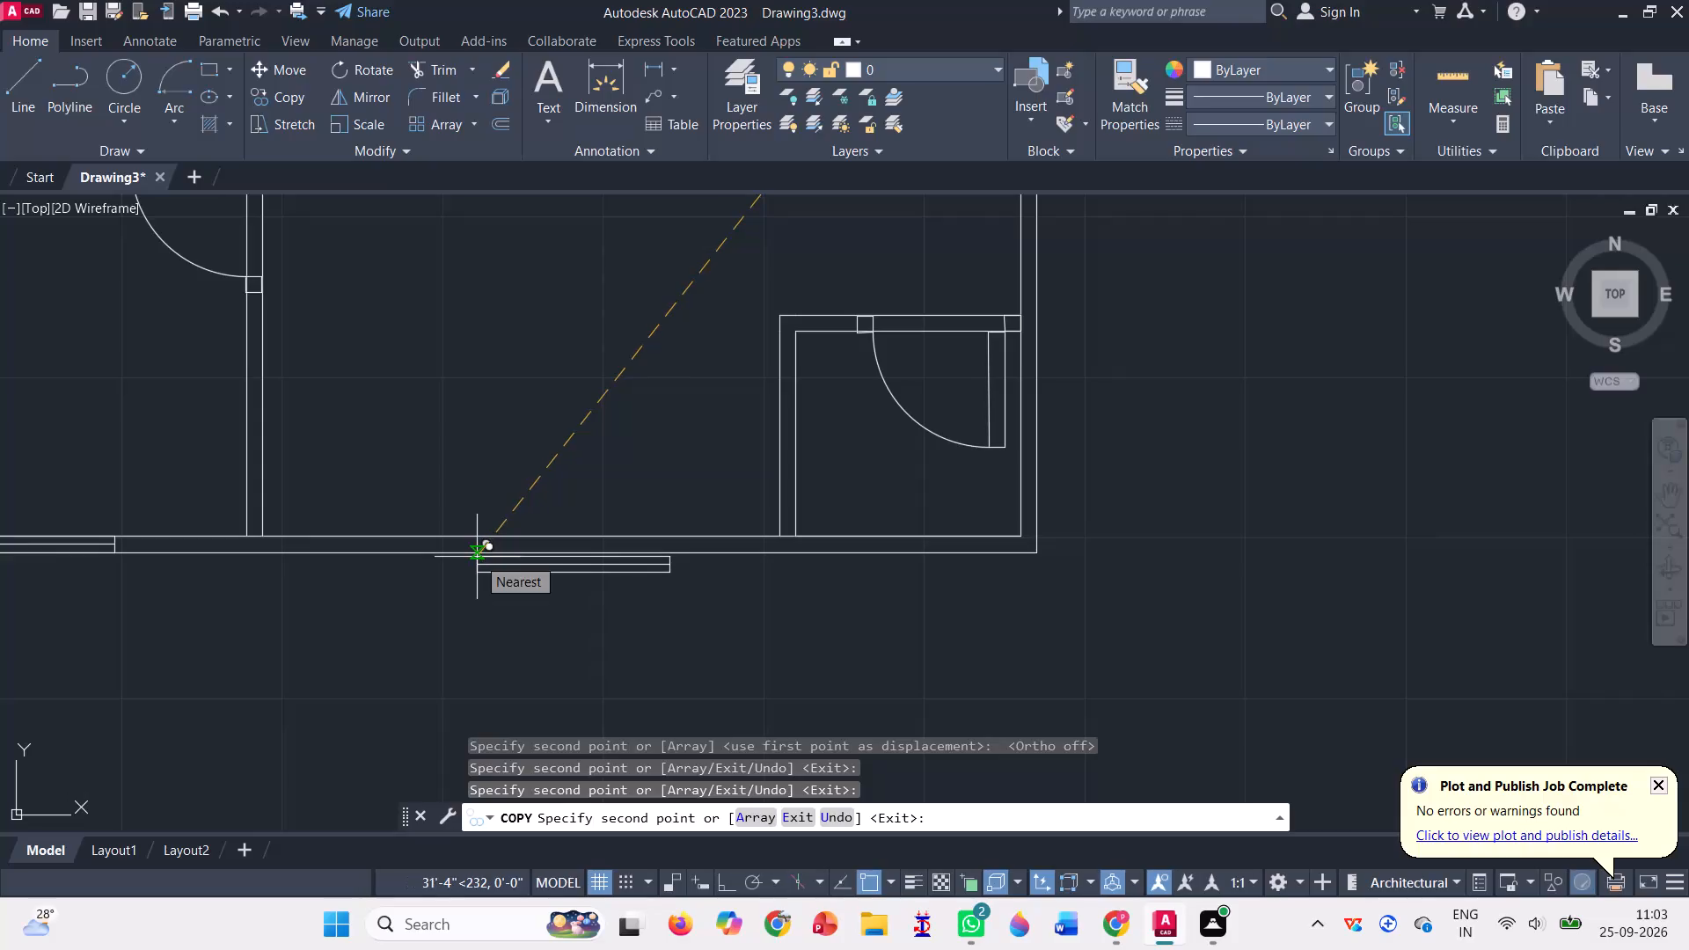
{"action": "left_click", "coordinate": [436, 534]}
{"action": "scroll", "coordinate": [387, 466], "scroll_direction": "down", "scroll_amount": 3}
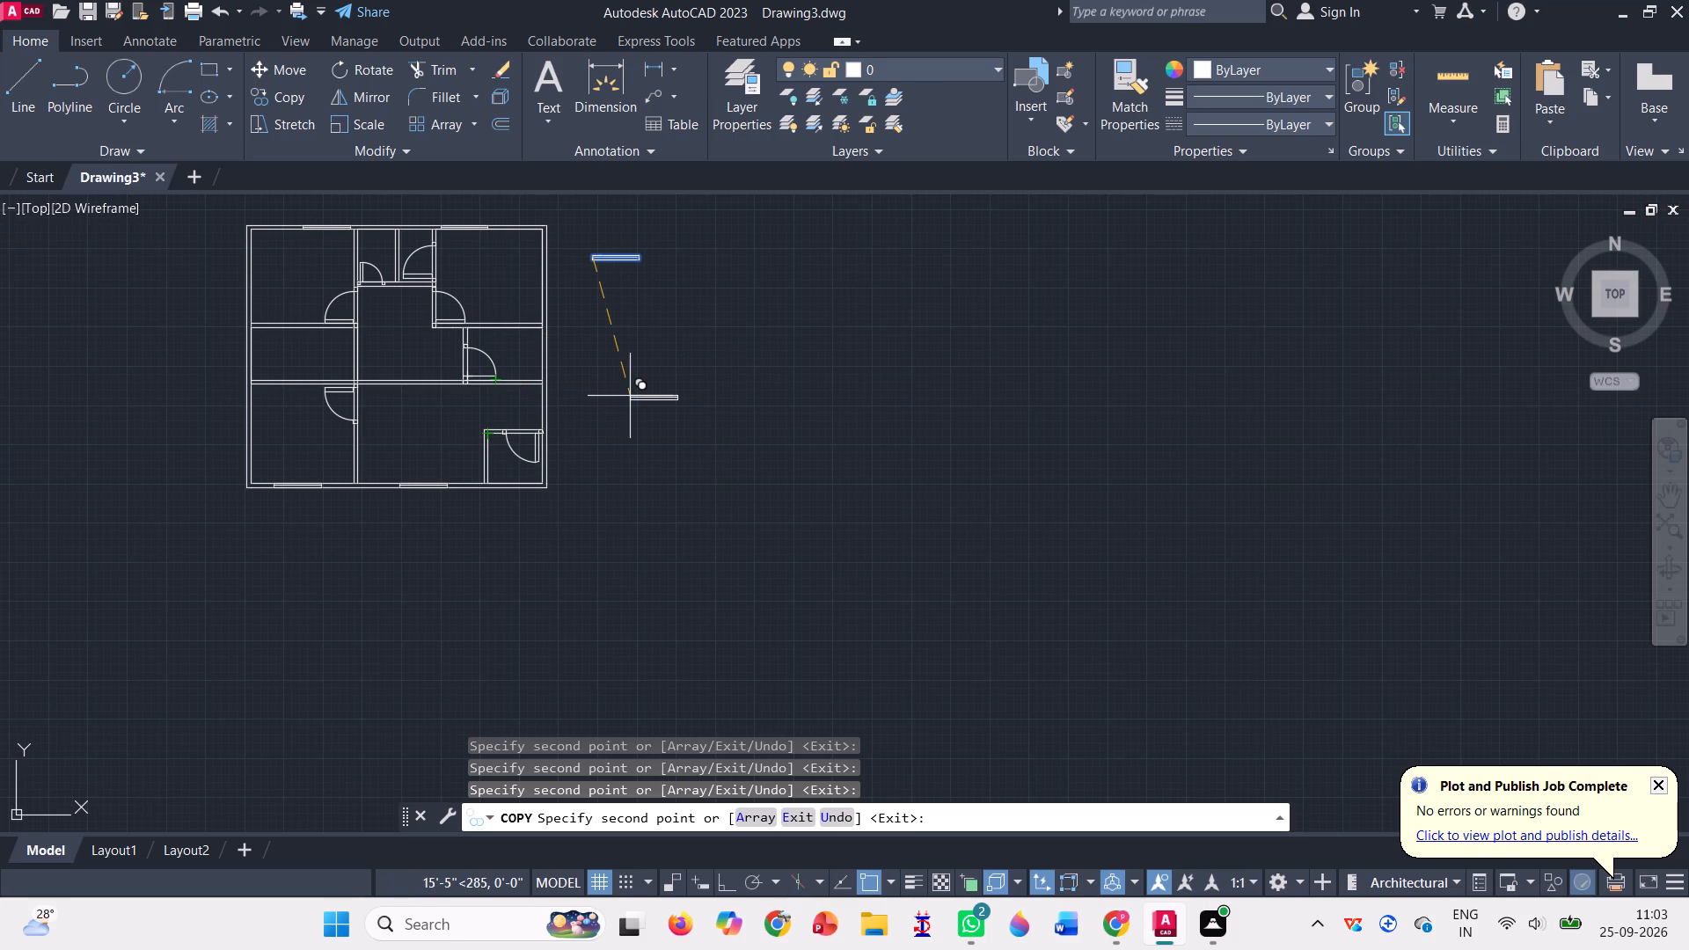
{"action": "key", "text": "Escape"}
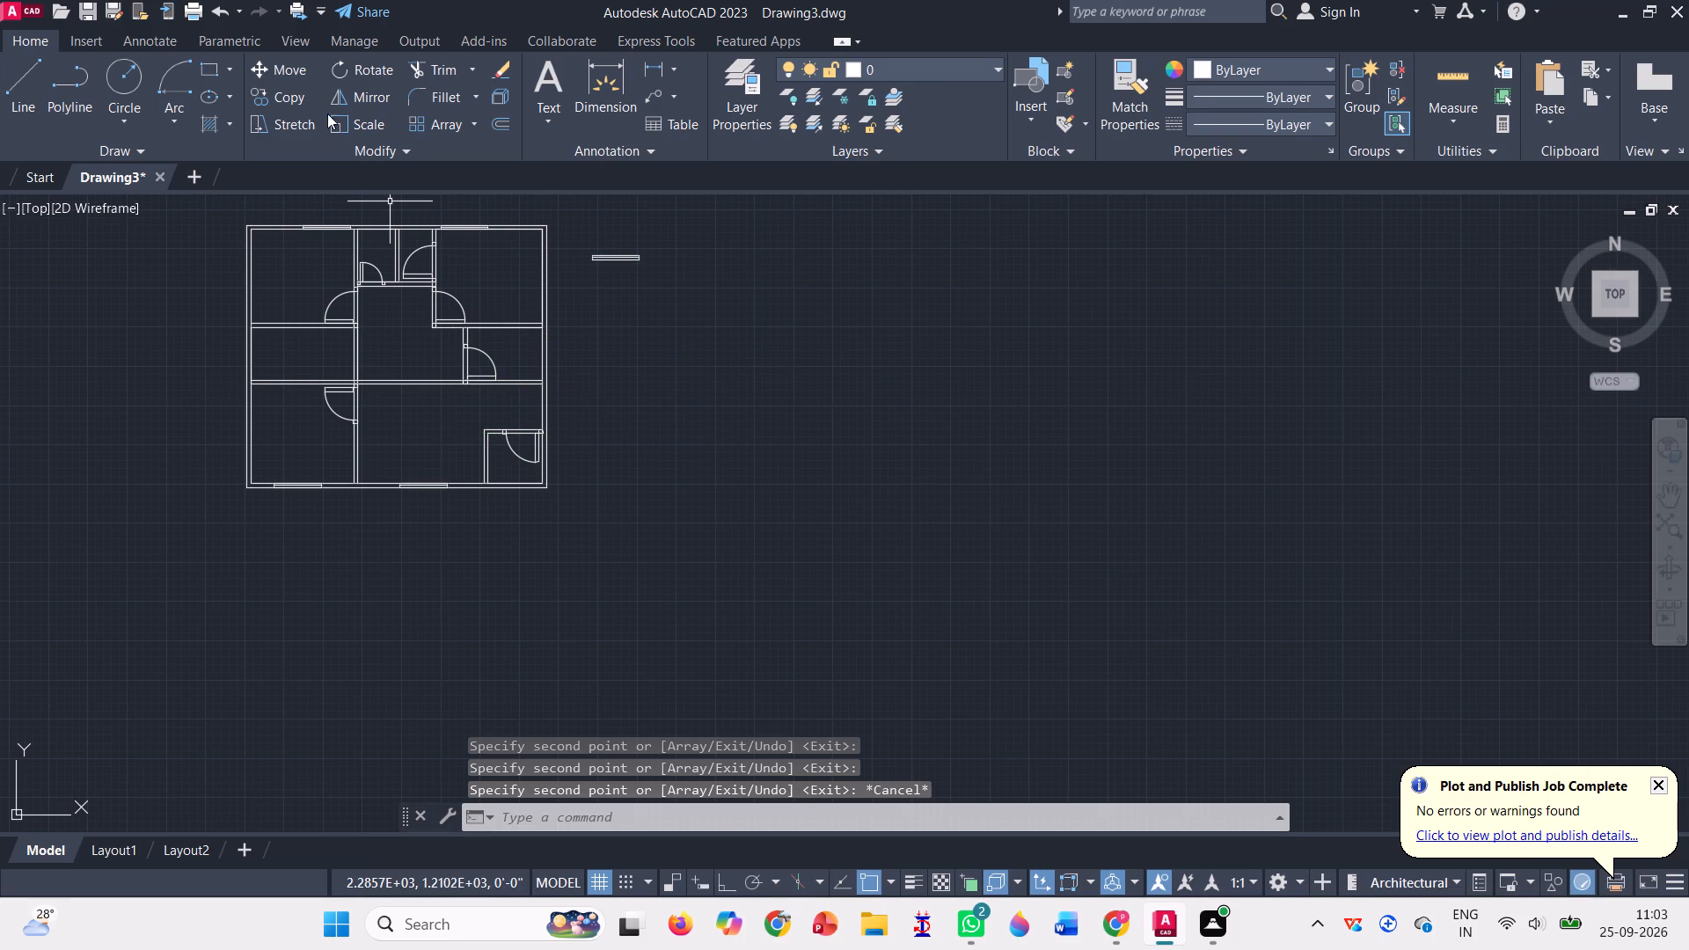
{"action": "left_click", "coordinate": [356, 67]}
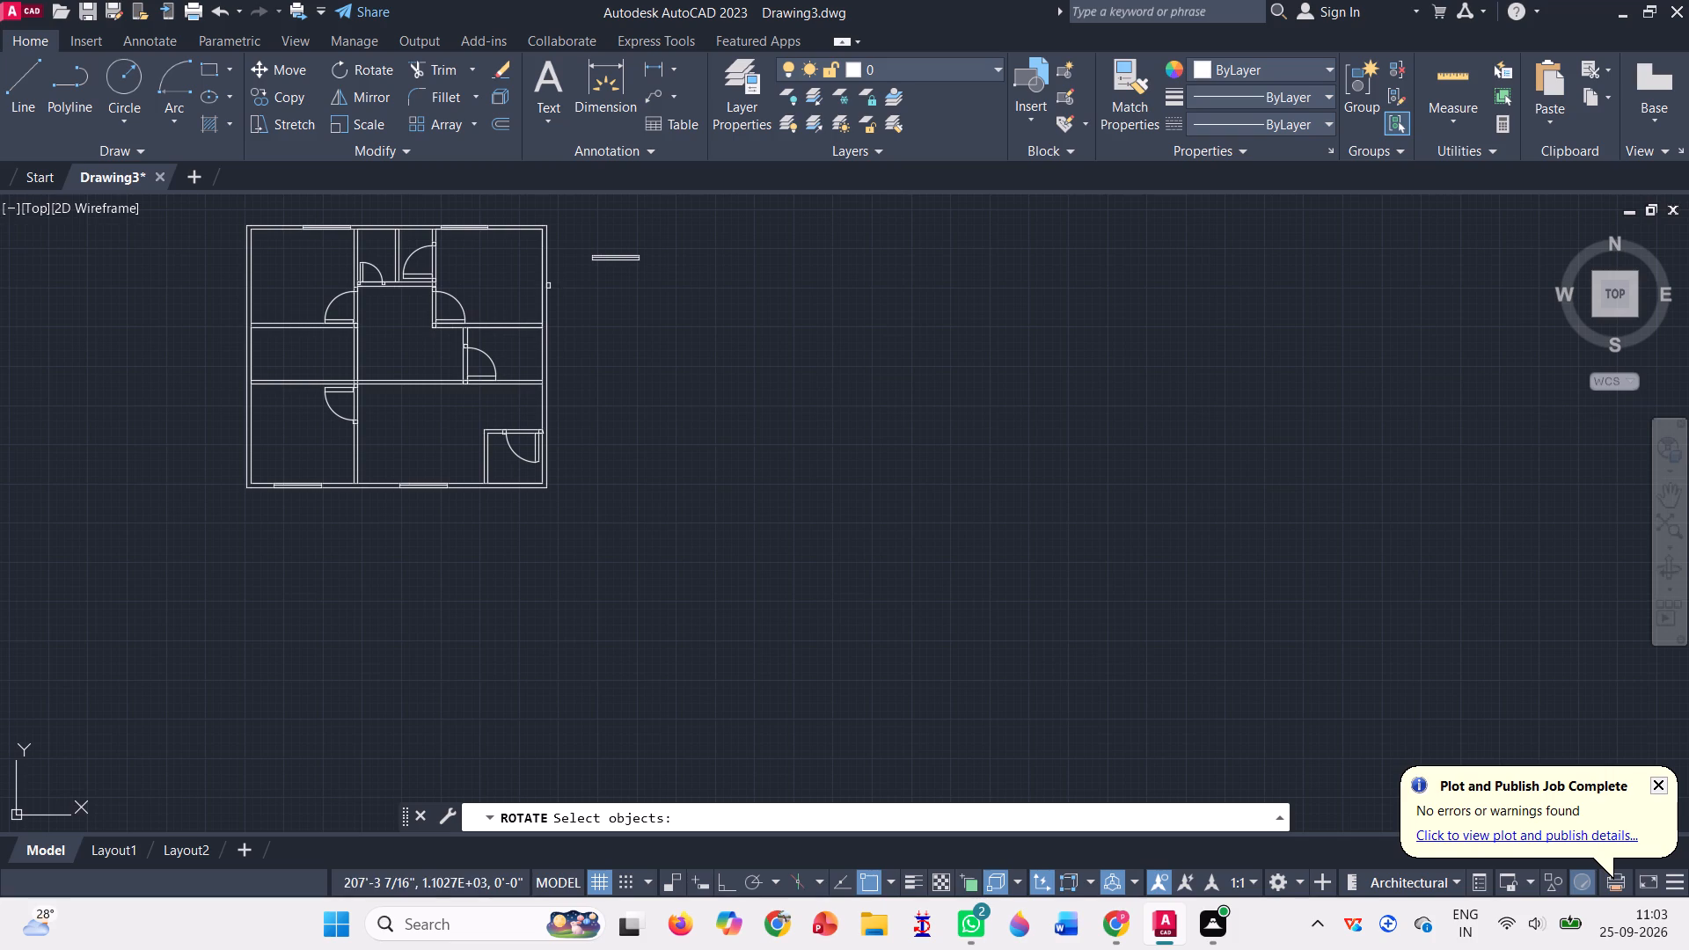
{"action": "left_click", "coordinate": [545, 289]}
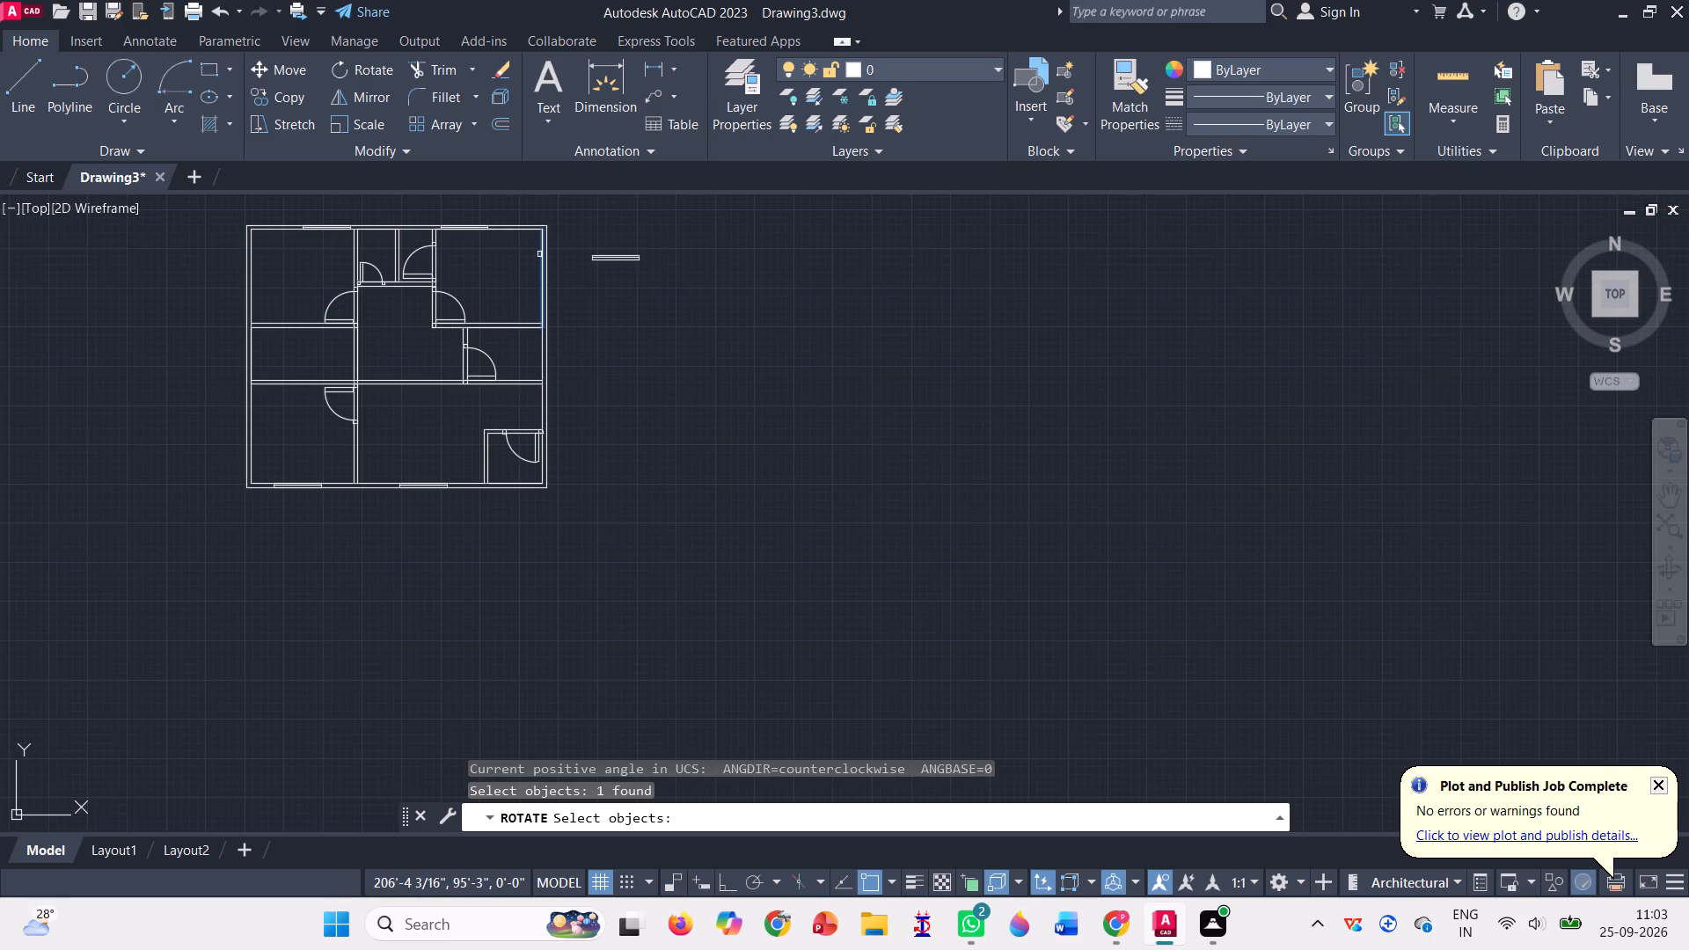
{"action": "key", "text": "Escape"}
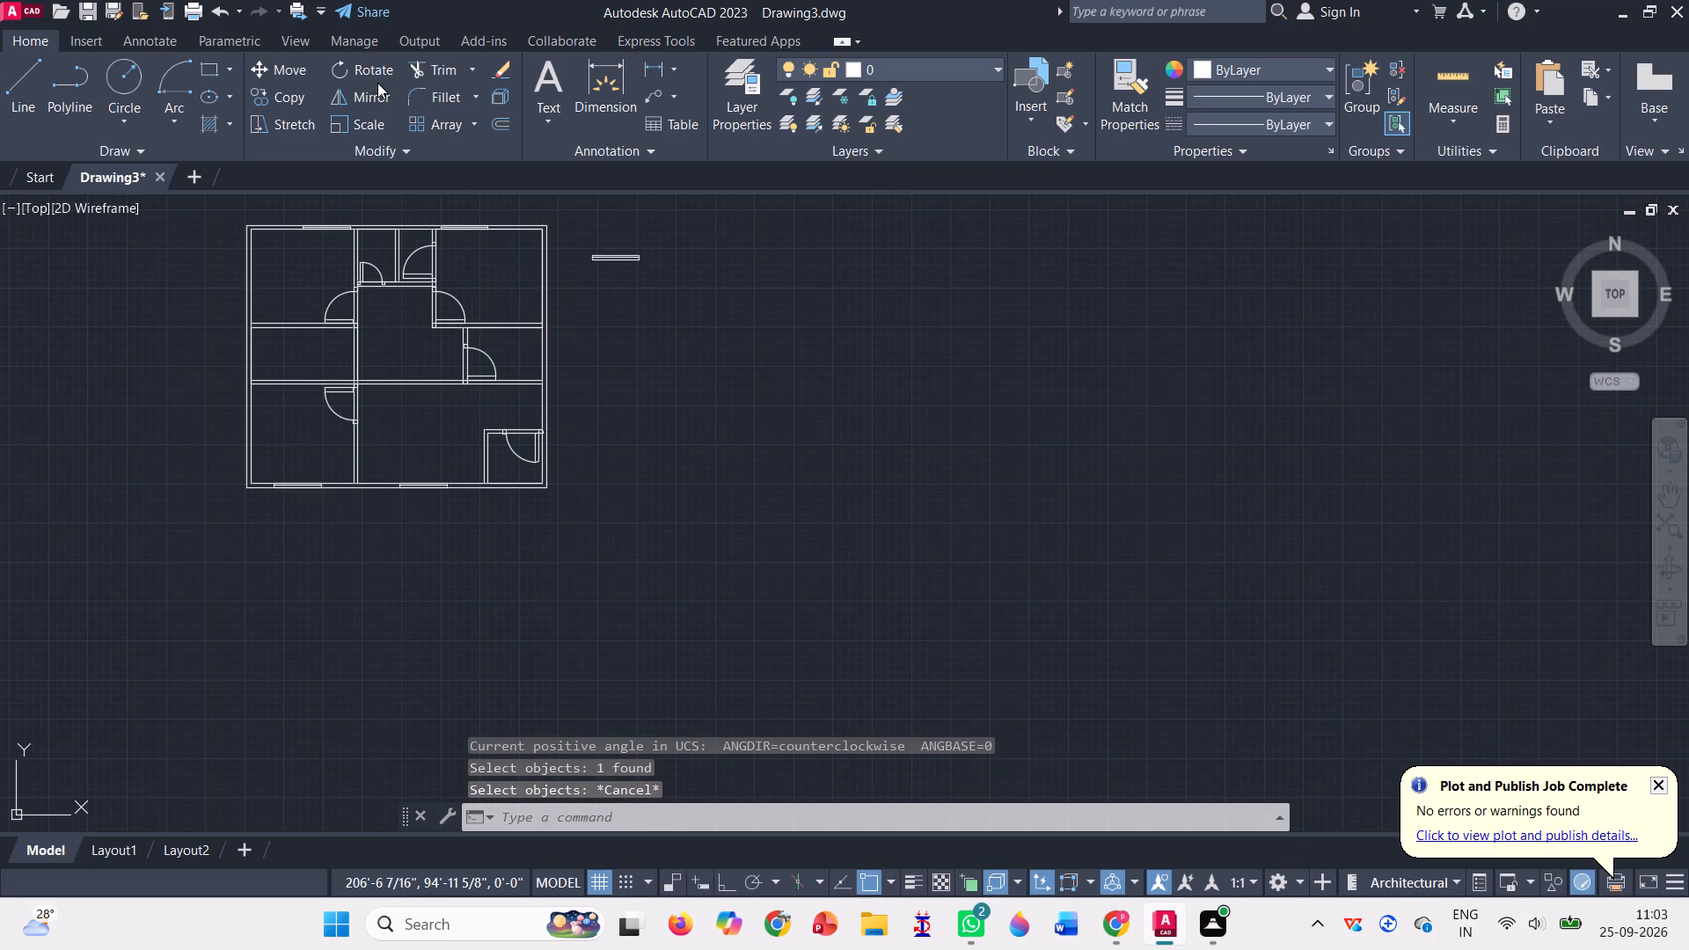
Rotate the whole loose window symbol outside the plan 90° clockwise about its northwest corner, so it stands vertical.
{"action": "left_click", "coordinate": [371, 59]}
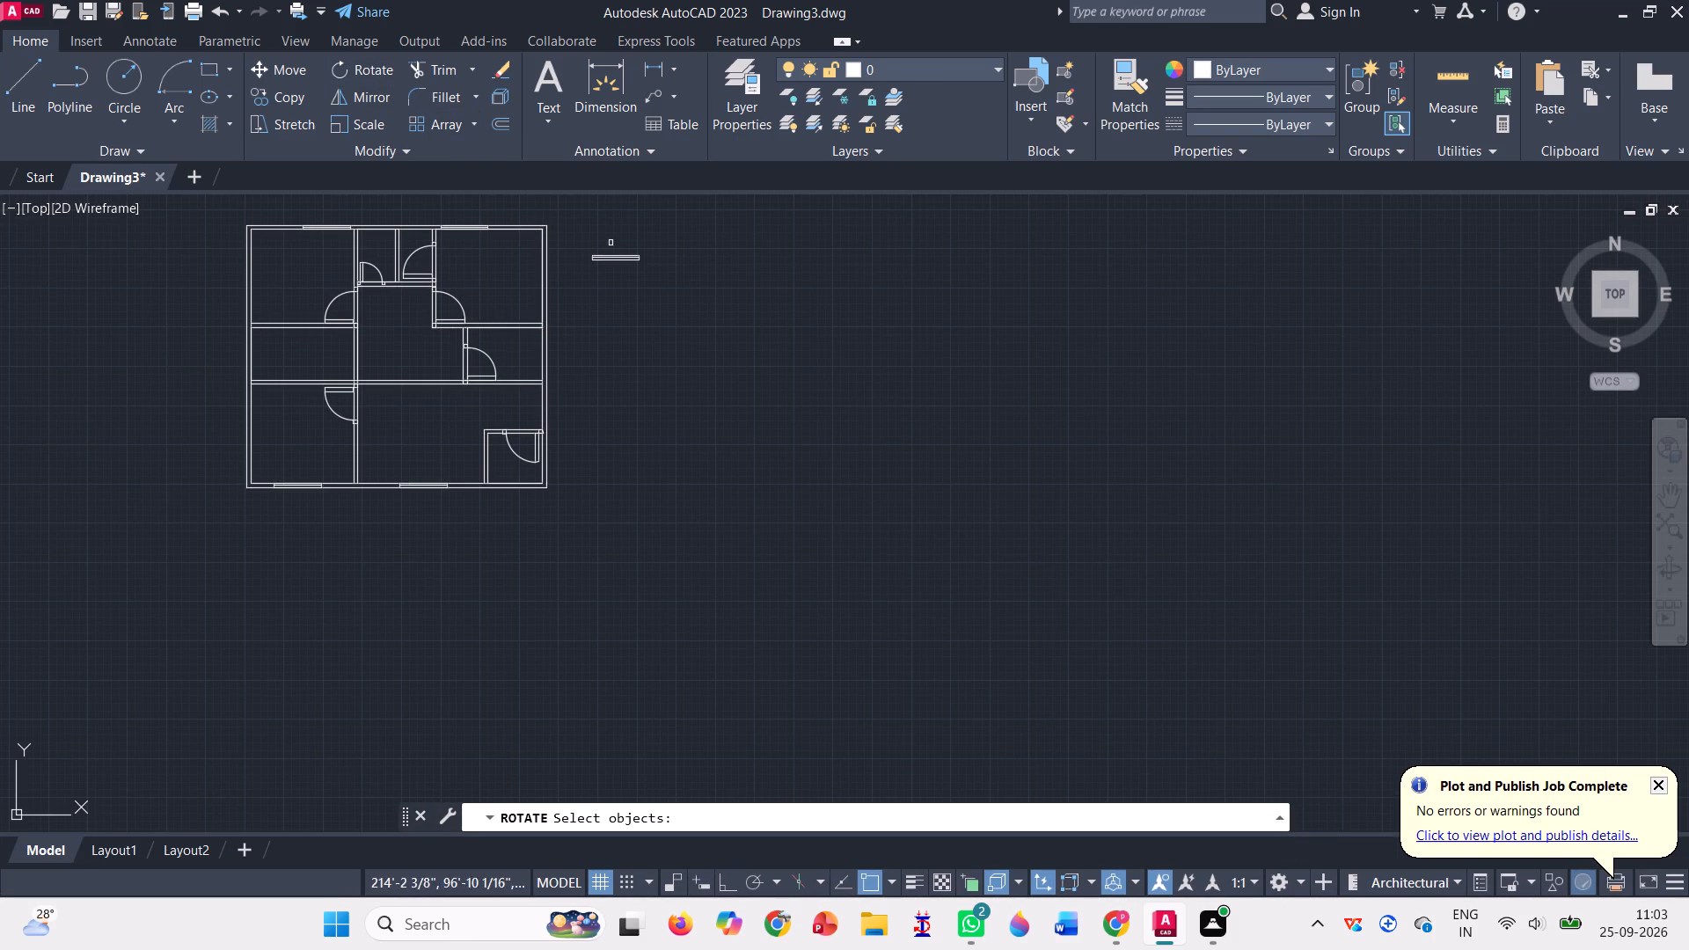
{"action": "left_click_drag", "start_coordinate": [576, 274], "coordinate": [714, 250]}
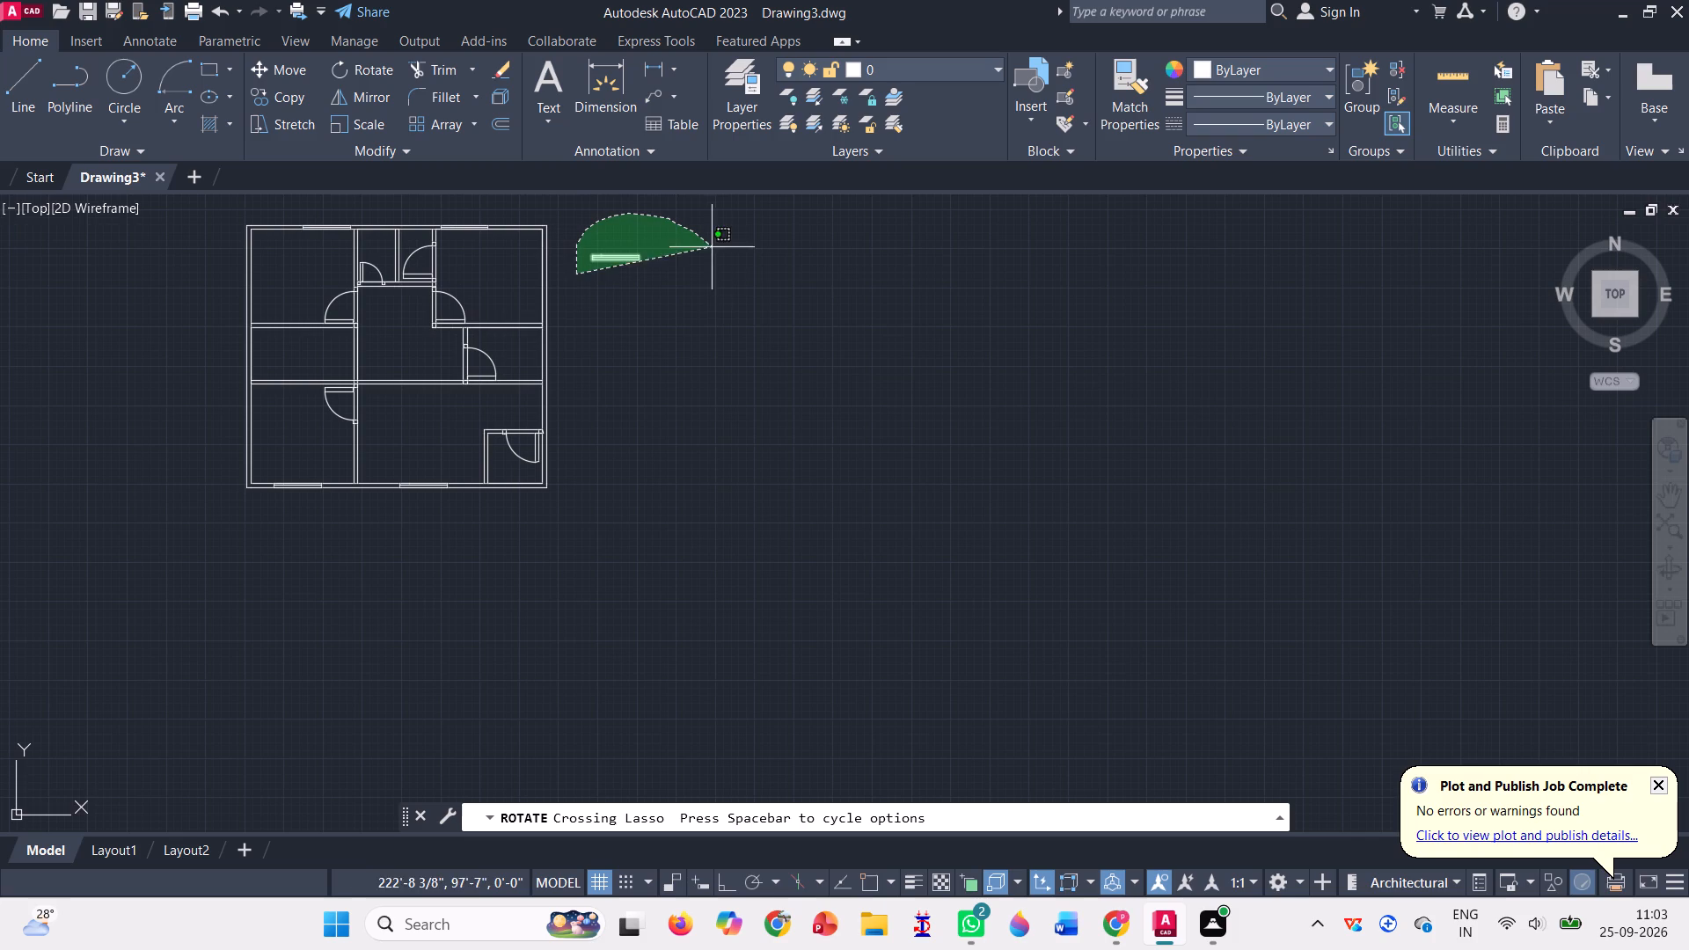
{"action": "left_click_drag", "start_coordinate": [714, 250], "coordinate": [666, 353]}
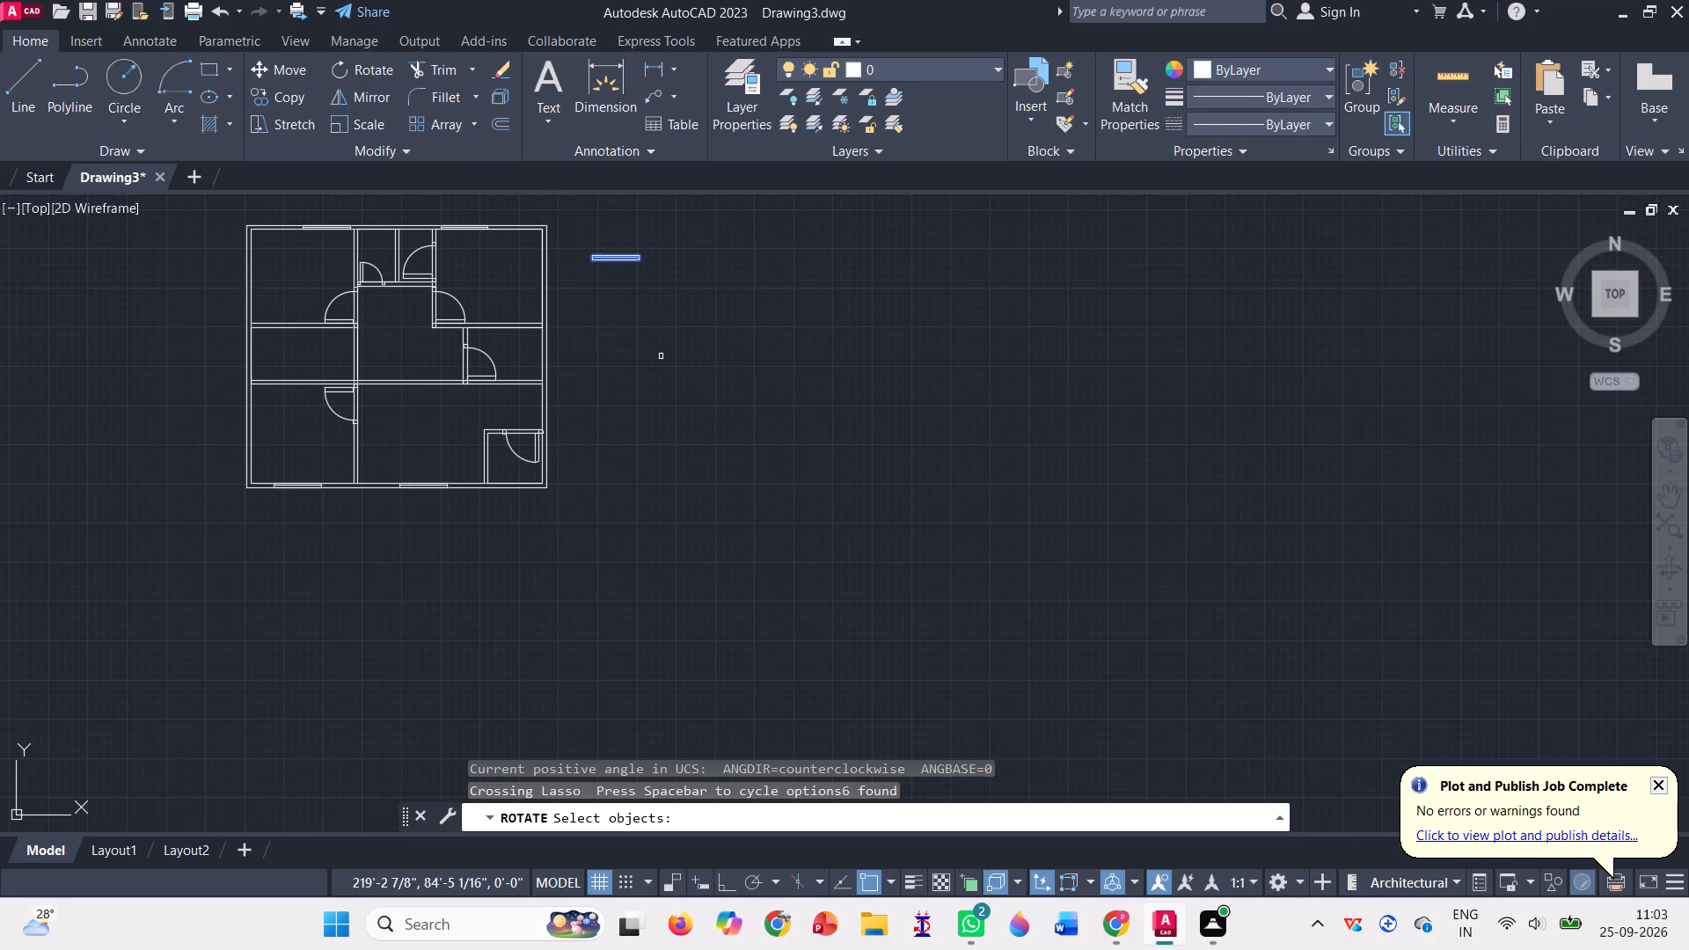
{"action": "key", "text": "Return"}
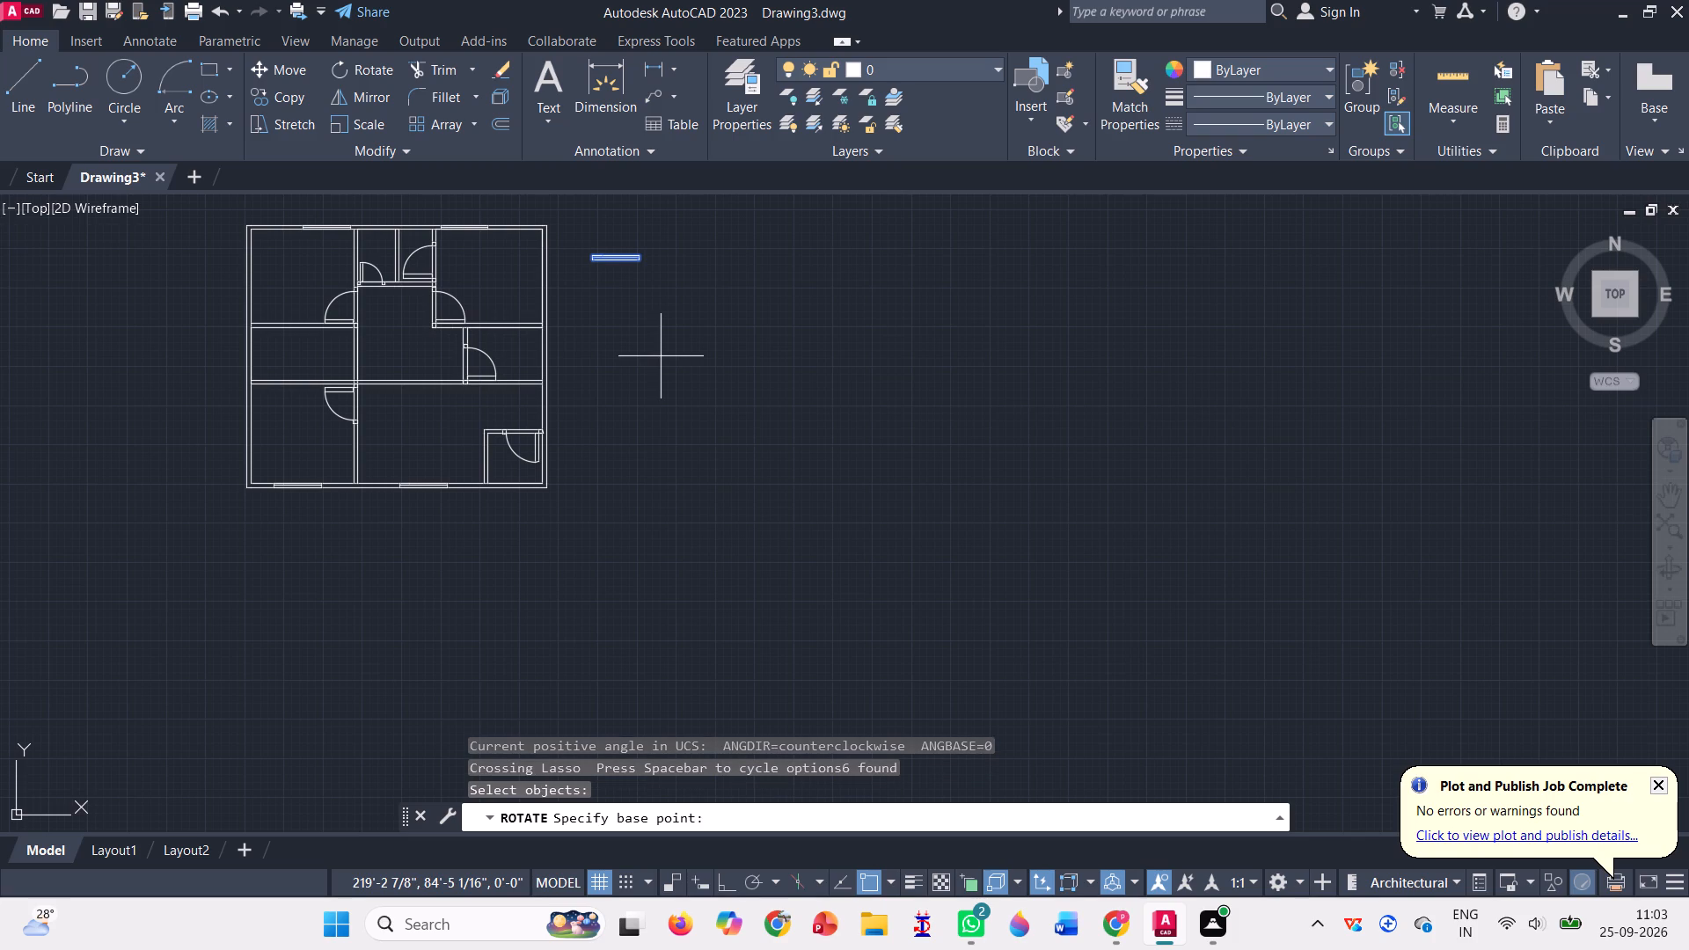
{"action": "scroll", "coordinate": [589, 234], "scroll_direction": "up", "scroll_amount": 2}
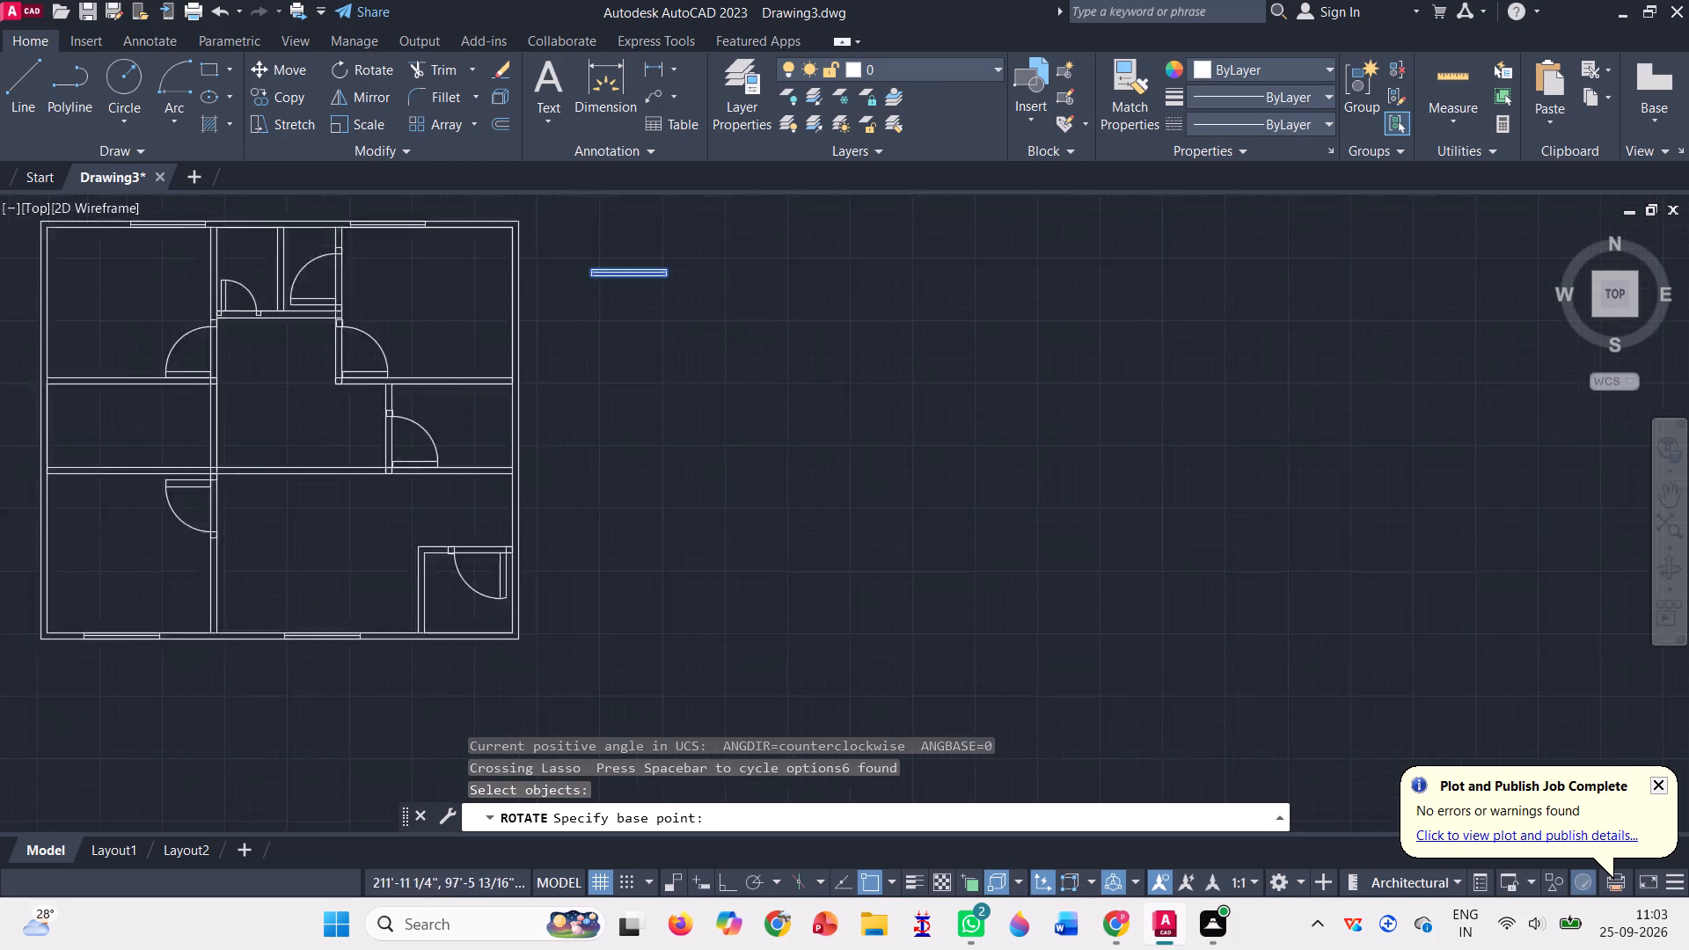
{"action": "scroll", "coordinate": [589, 234], "scroll_direction": "up", "scroll_amount": 3}
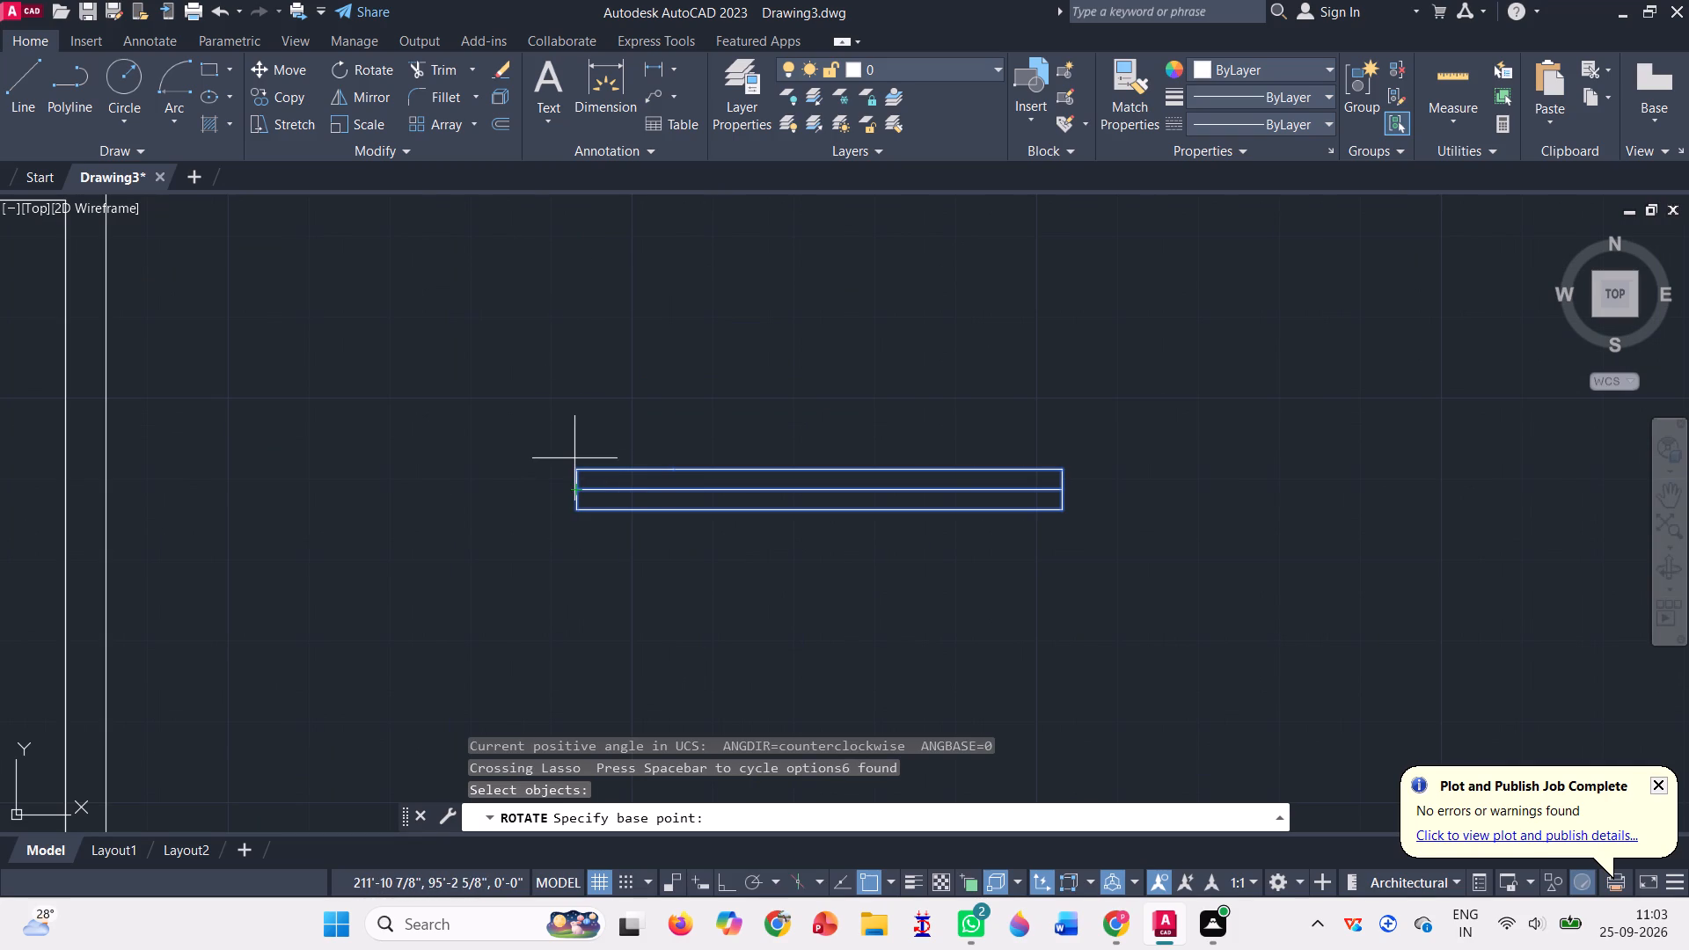
{"action": "left_click", "coordinate": [574, 469]}
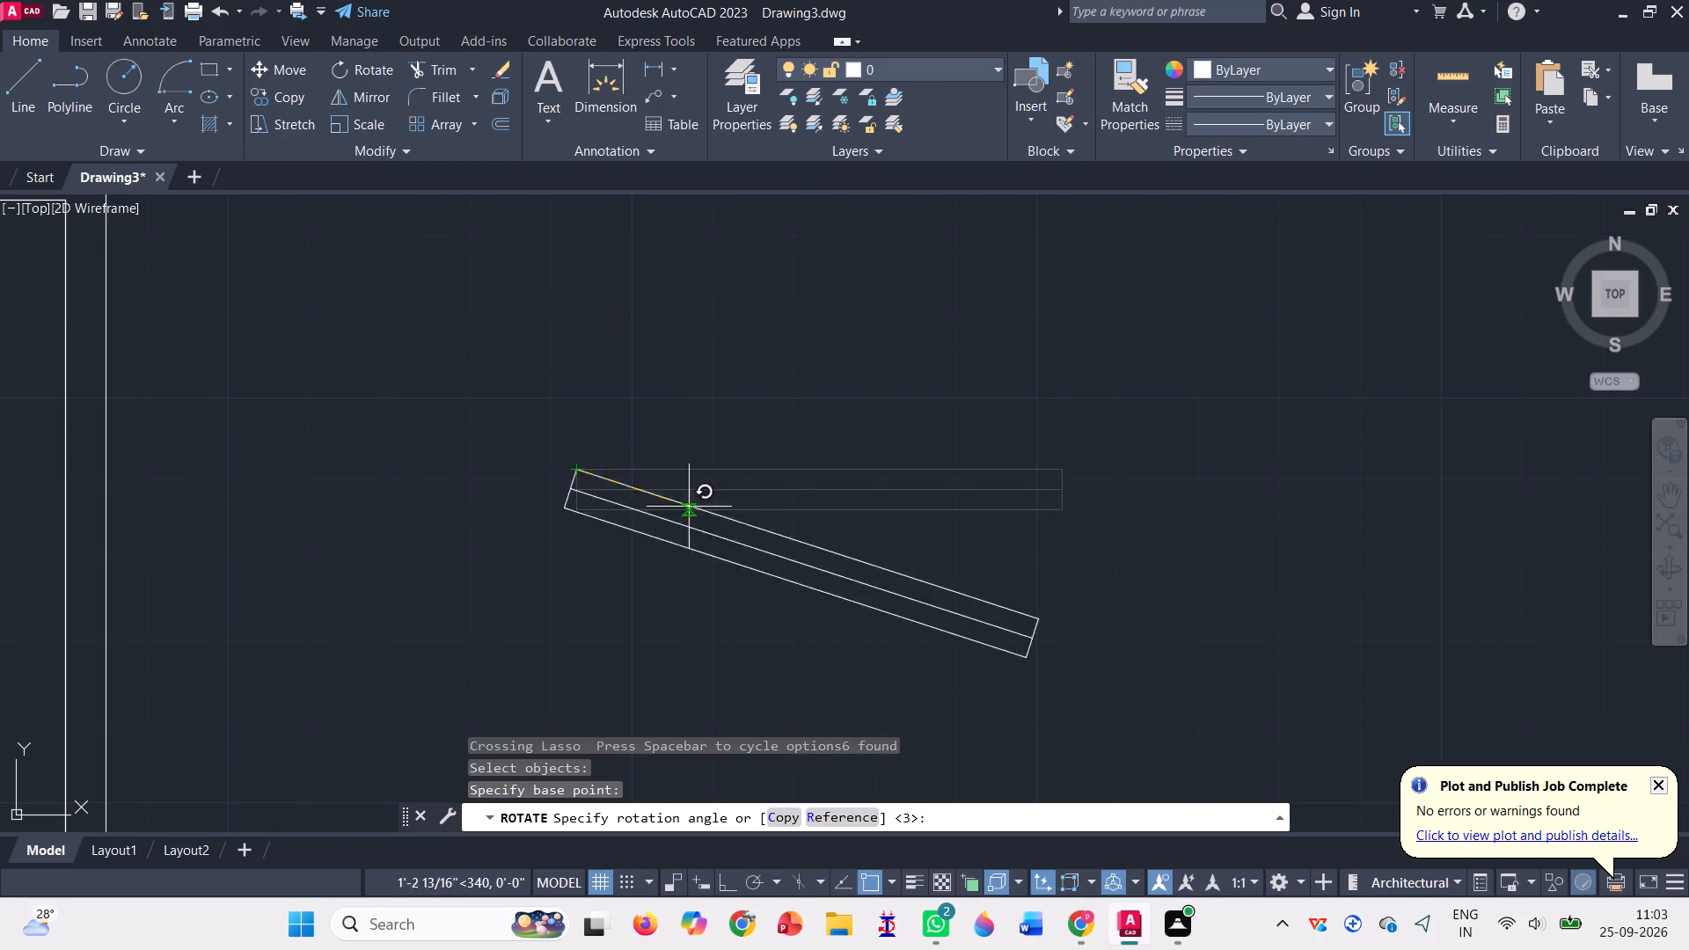
{"action": "left_click", "coordinate": [579, 621]}
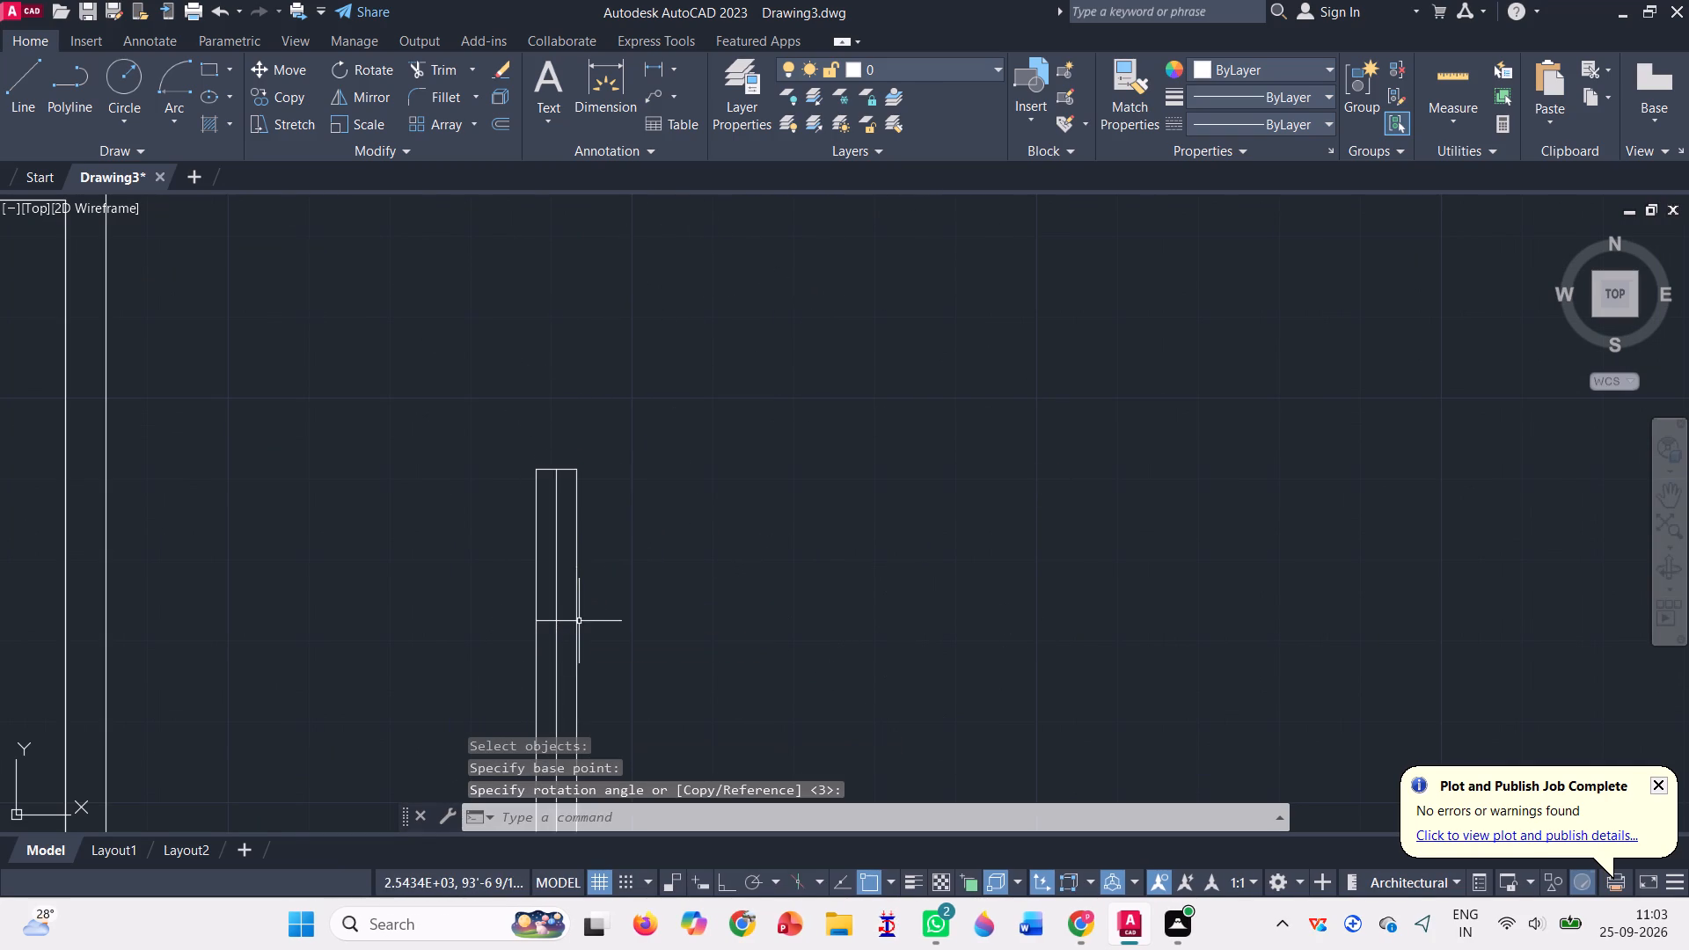
Copy the whole vertical window symbol by its northwest corner onto the east wall's inner line in the northeast room.
{"action": "scroll", "coordinate": [675, 479], "scroll_direction": "down", "scroll_amount": 3}
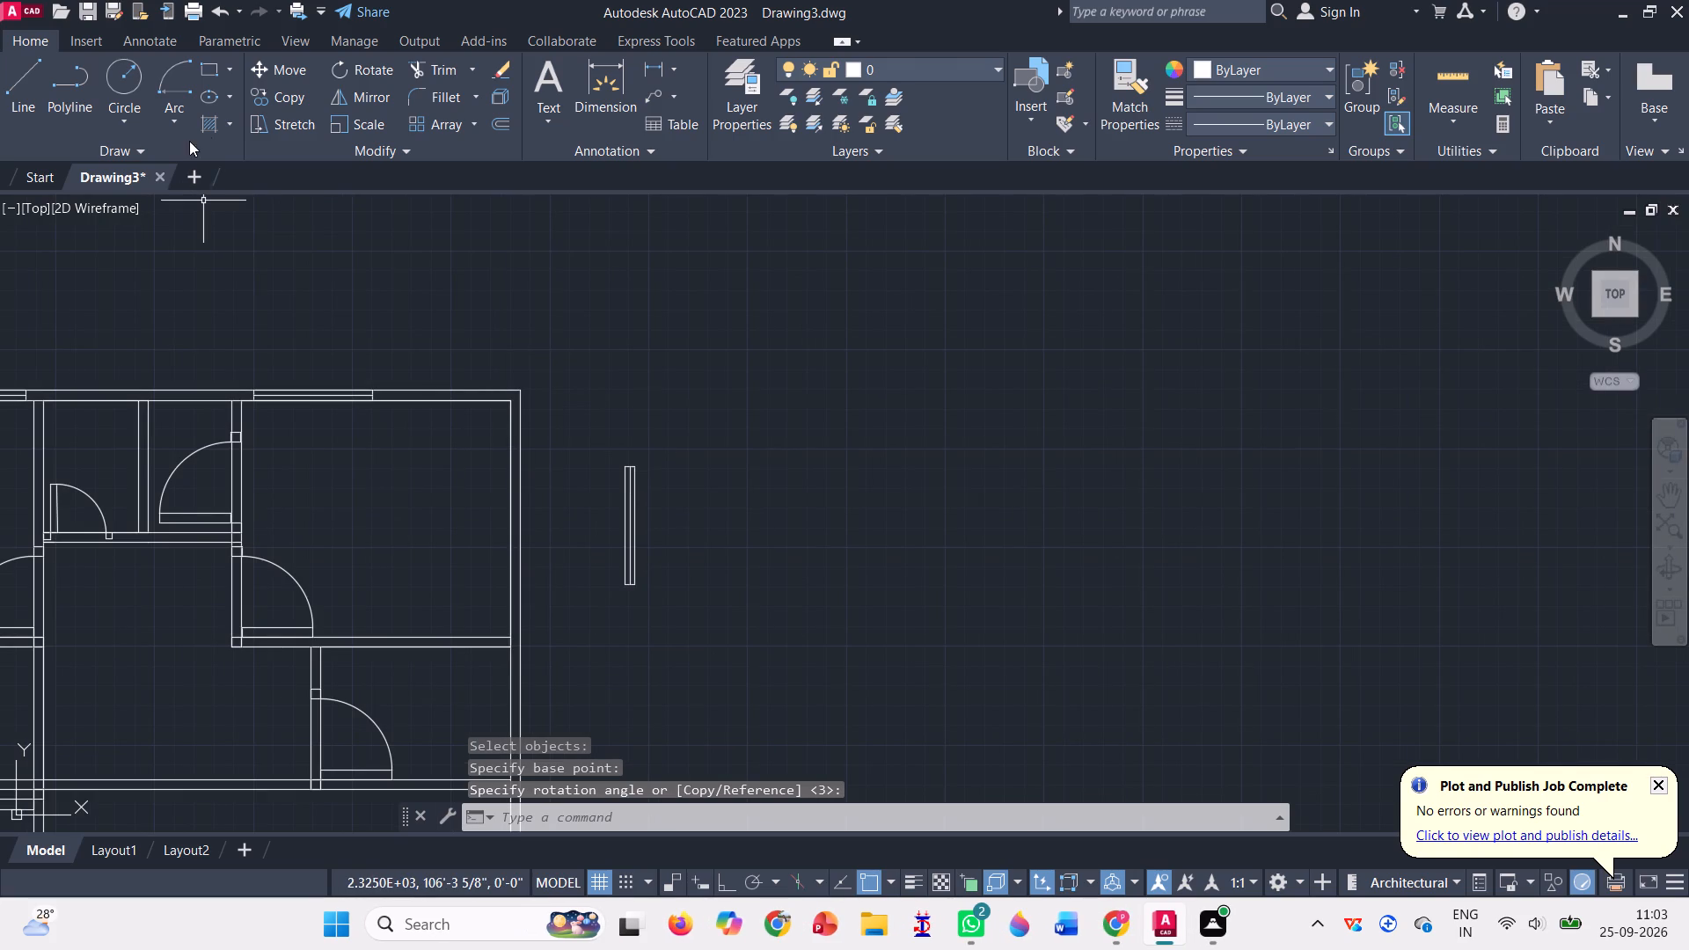
{"action": "left_click", "coordinate": [287, 91]}
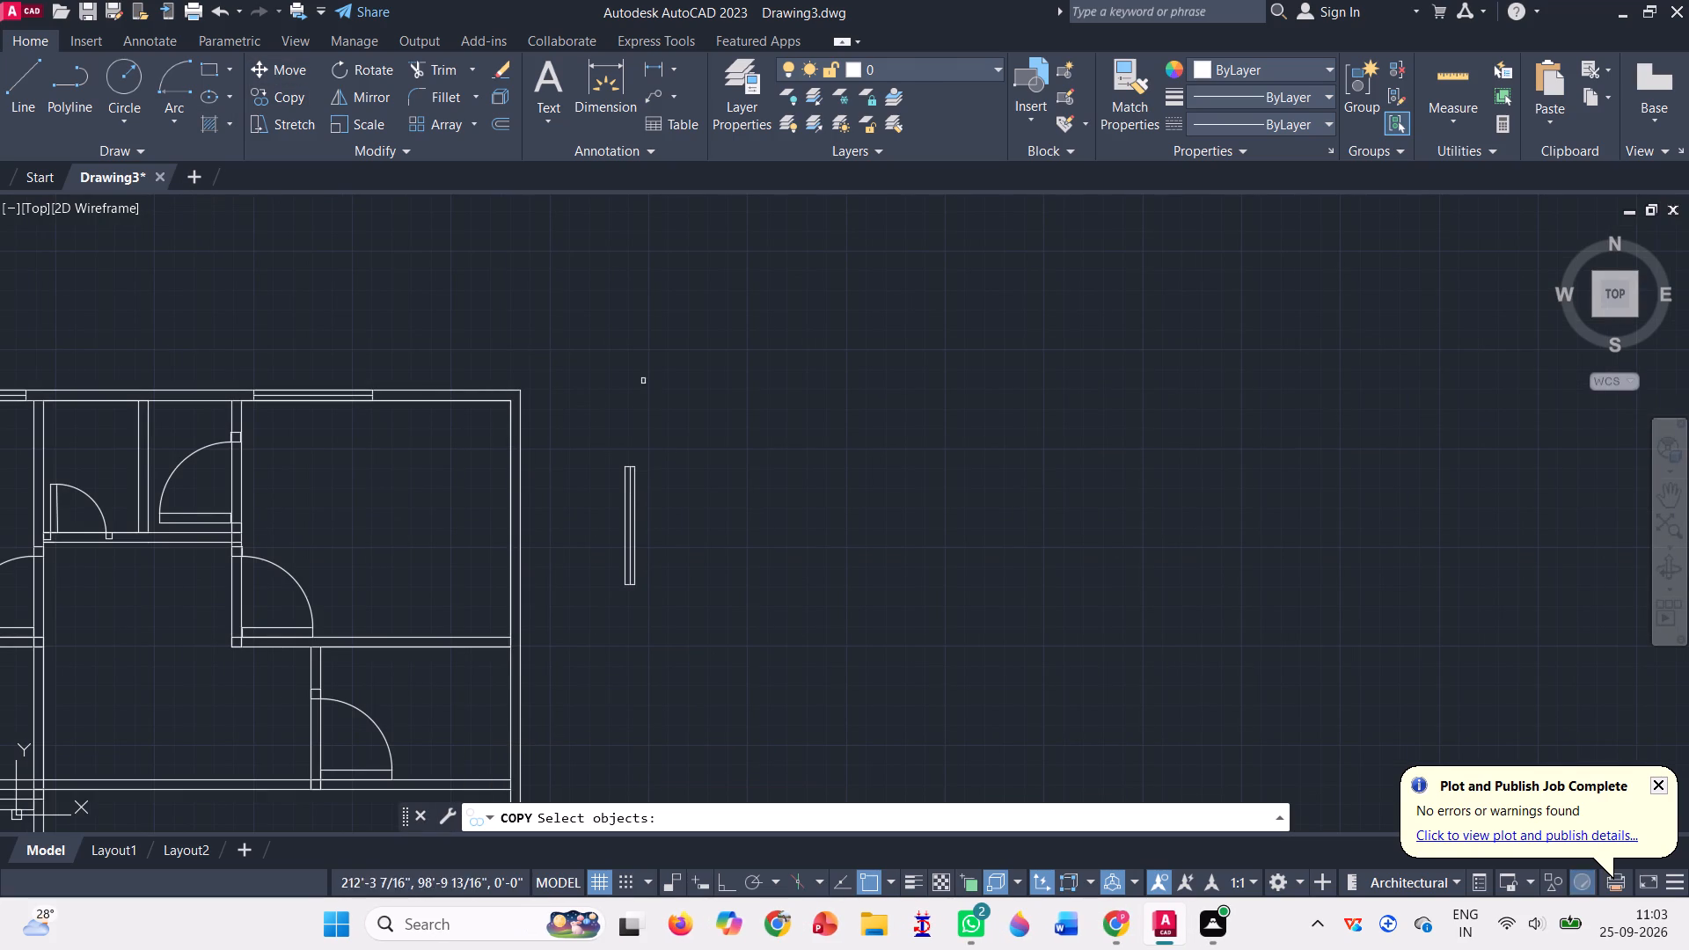
{"action": "left_click_drag", "start_coordinate": [600, 457], "coordinate": [604, 632]}
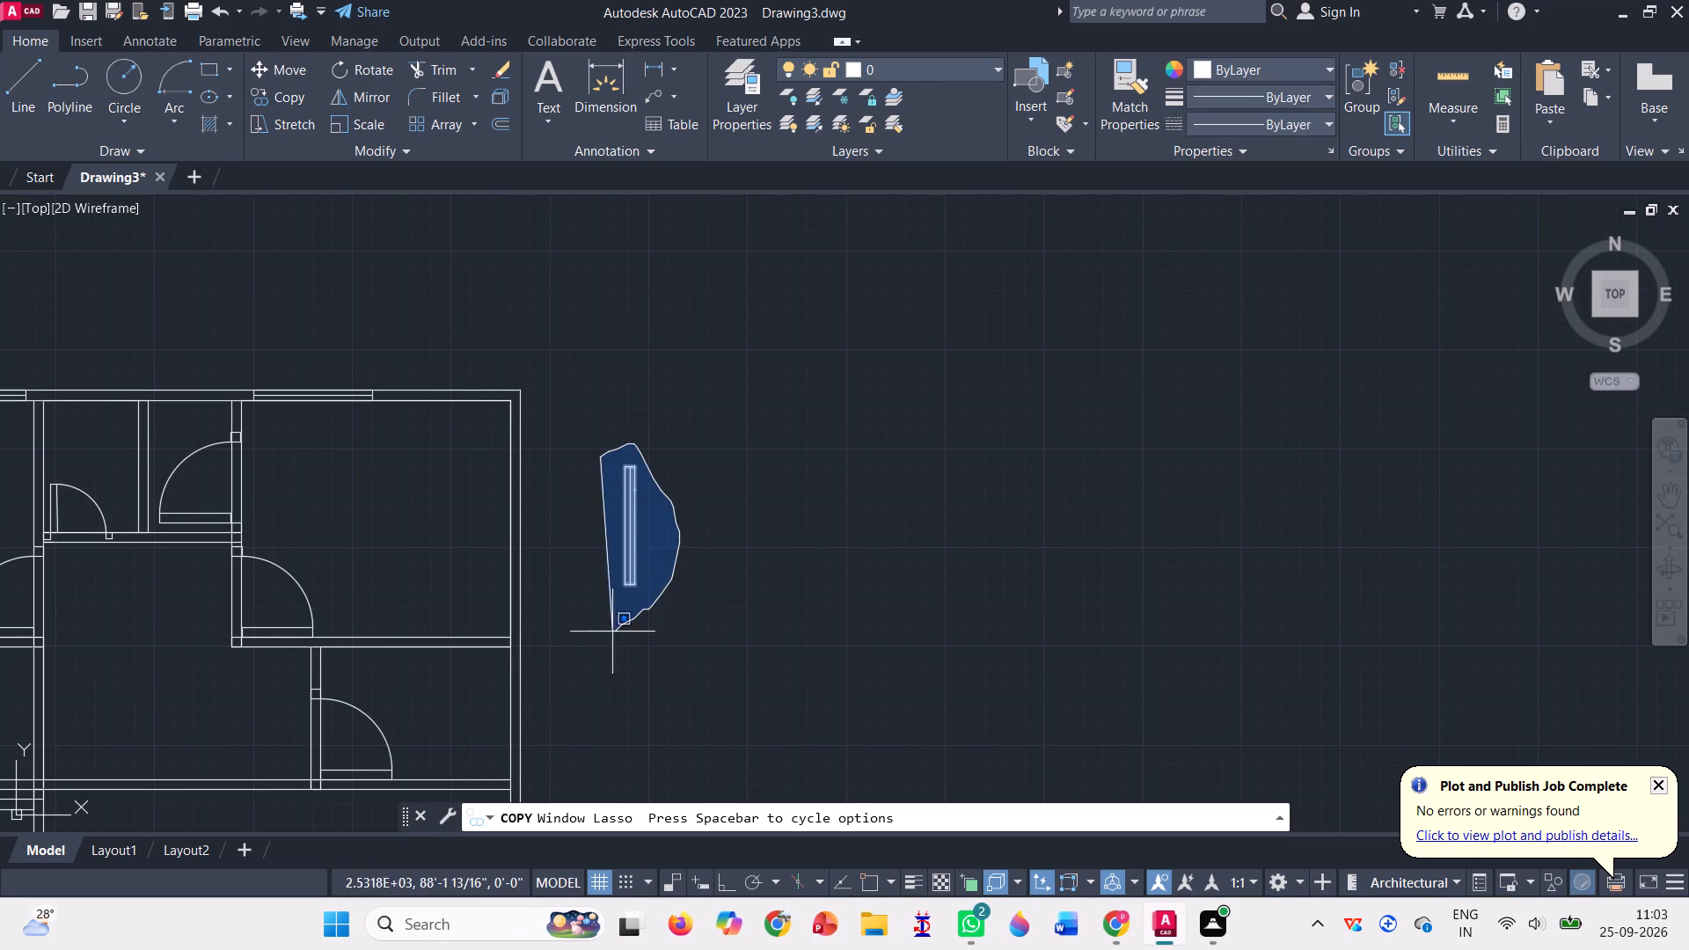
{"action": "left_click_drag", "start_coordinate": [604, 632], "coordinate": [598, 634]}
{"action": "key", "text": "Return"}
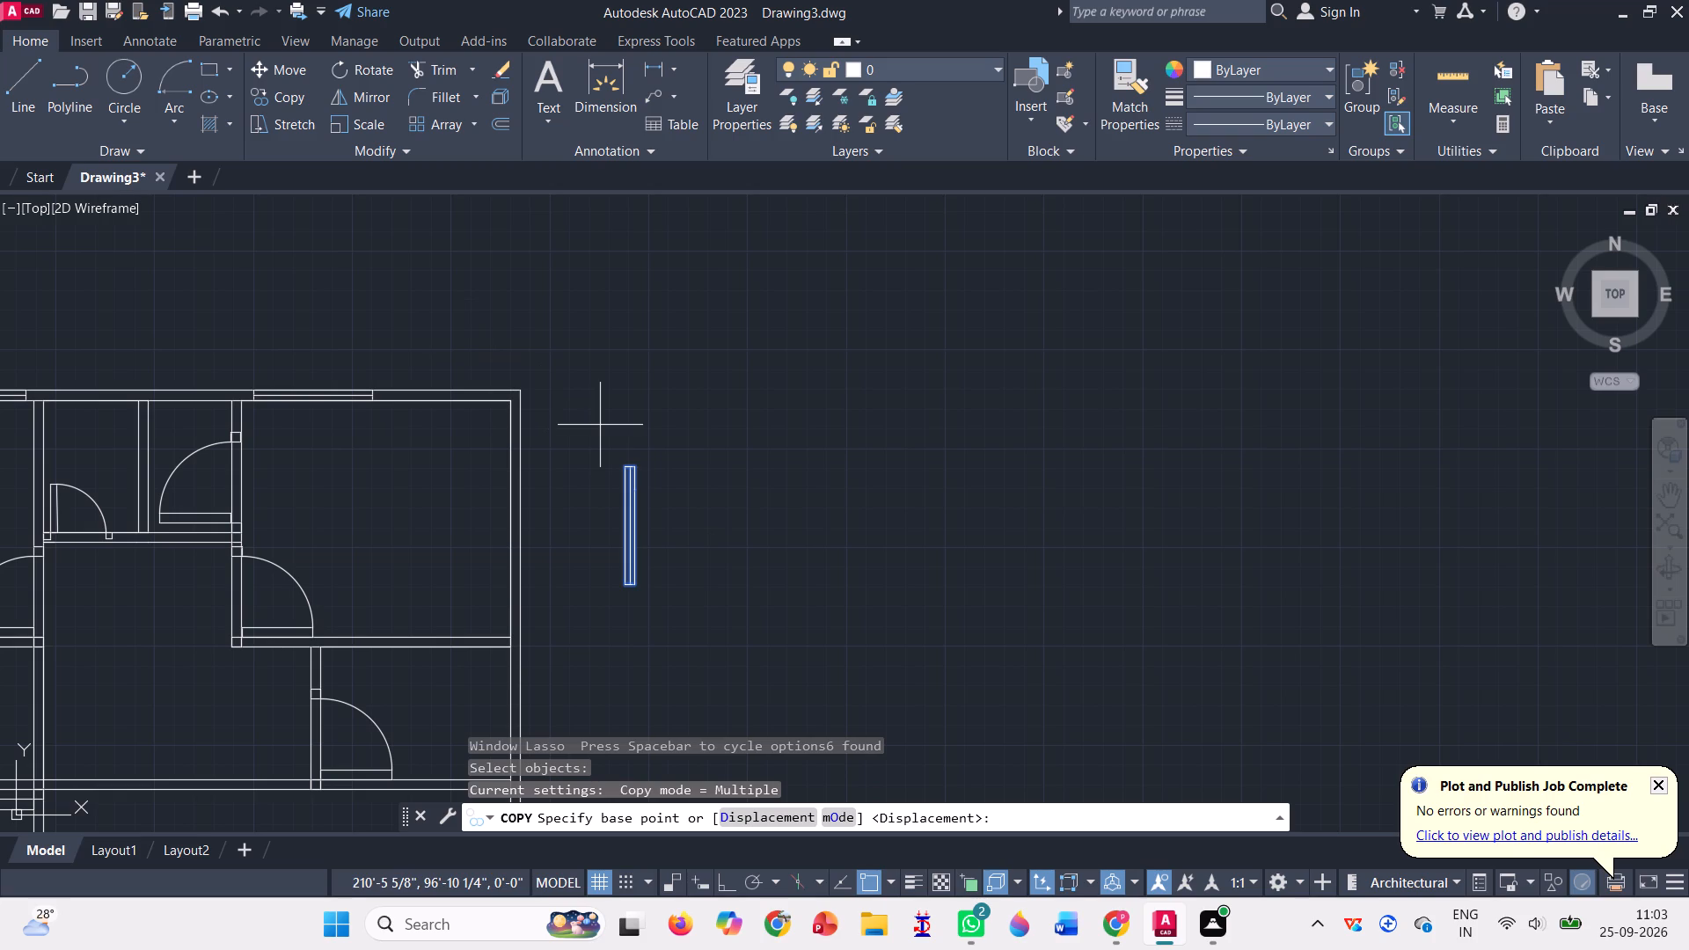
{"action": "scroll", "coordinate": [609, 449], "scroll_direction": "up", "scroll_amount": 2}
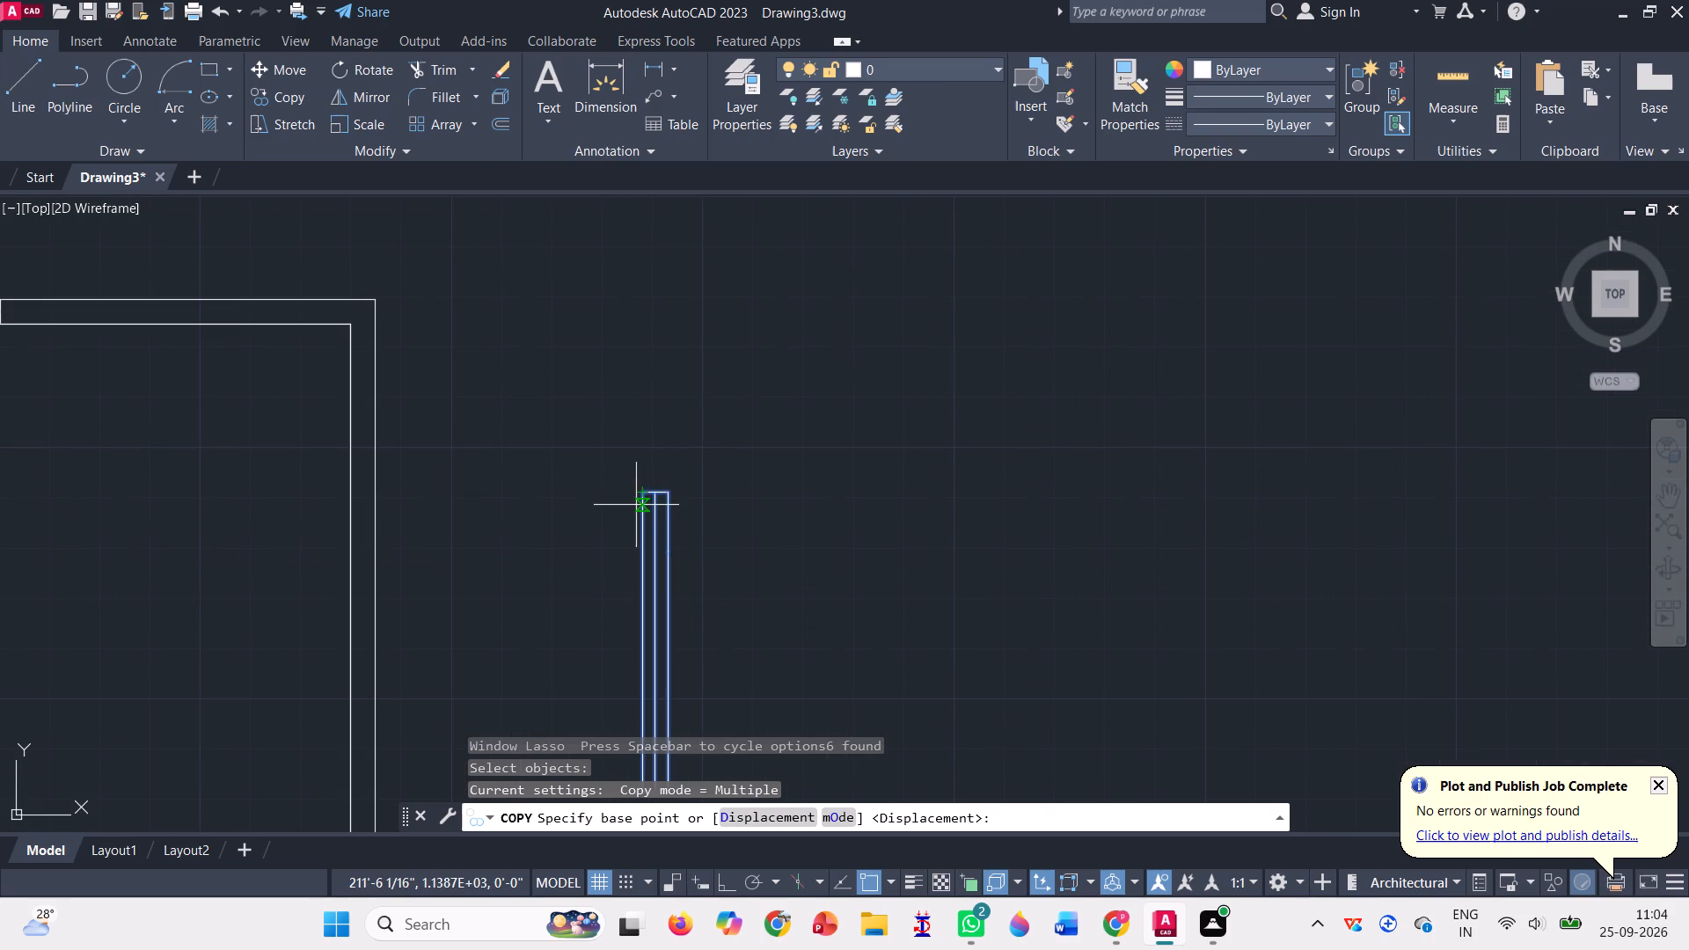
{"action": "left_click", "coordinate": [638, 496]}
{"action": "scroll", "coordinate": [1016, 289], "scroll_direction": "down", "scroll_amount": 3}
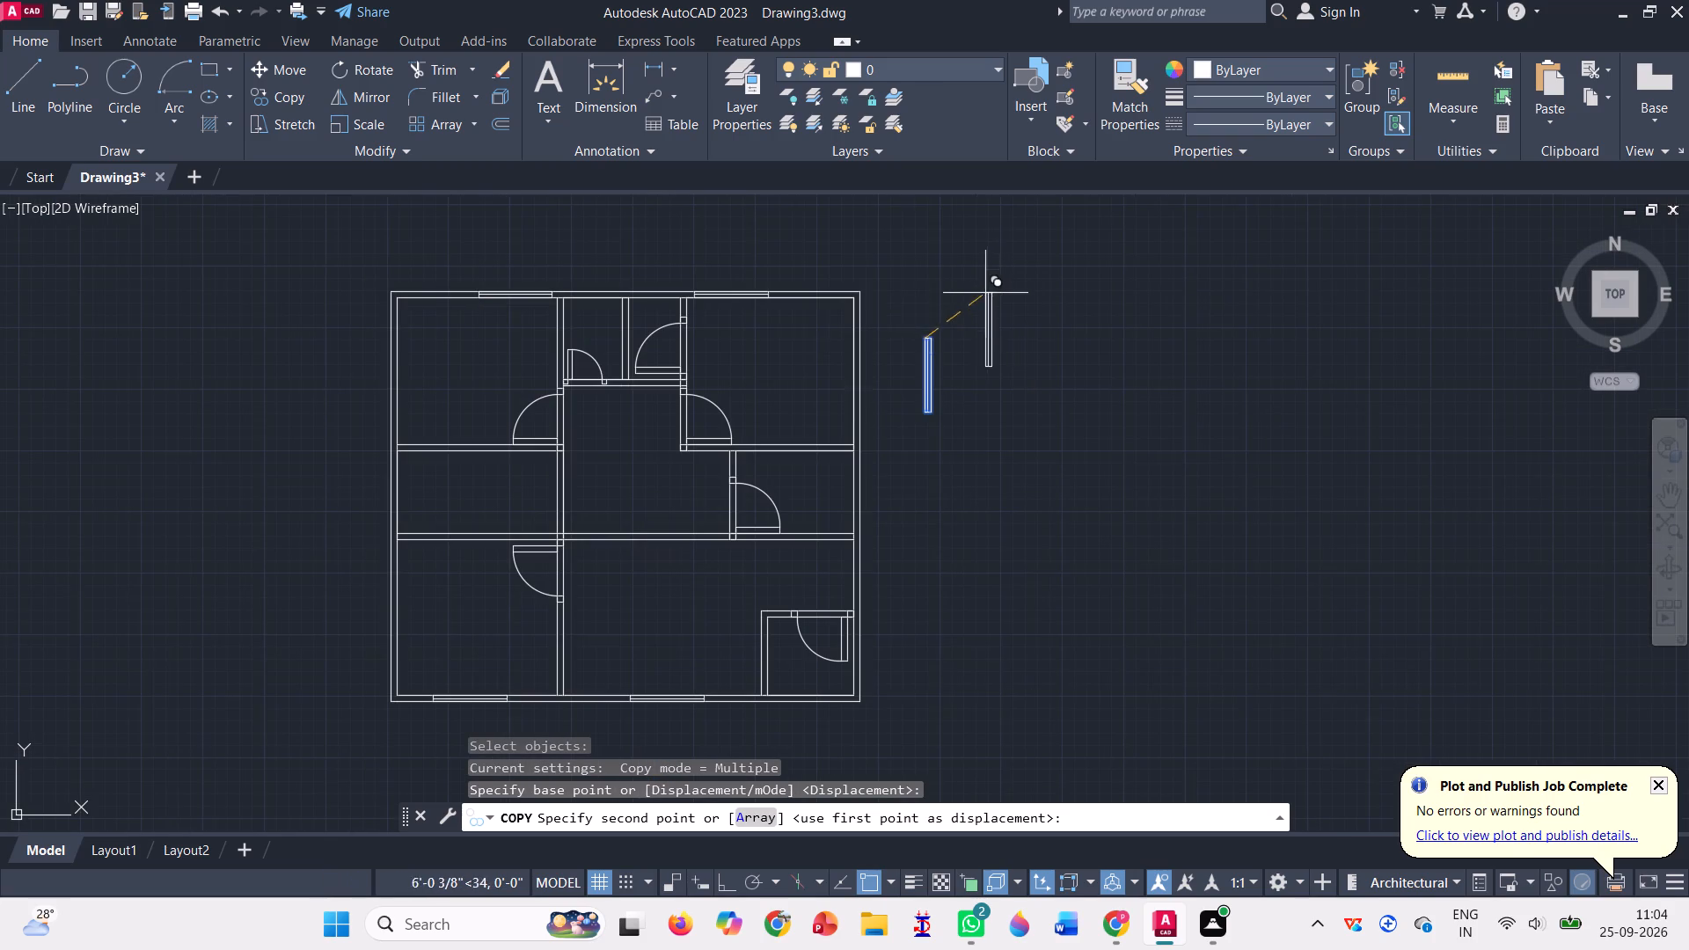
{"action": "scroll", "coordinate": [859, 342], "scroll_direction": "up", "scroll_amount": 2}
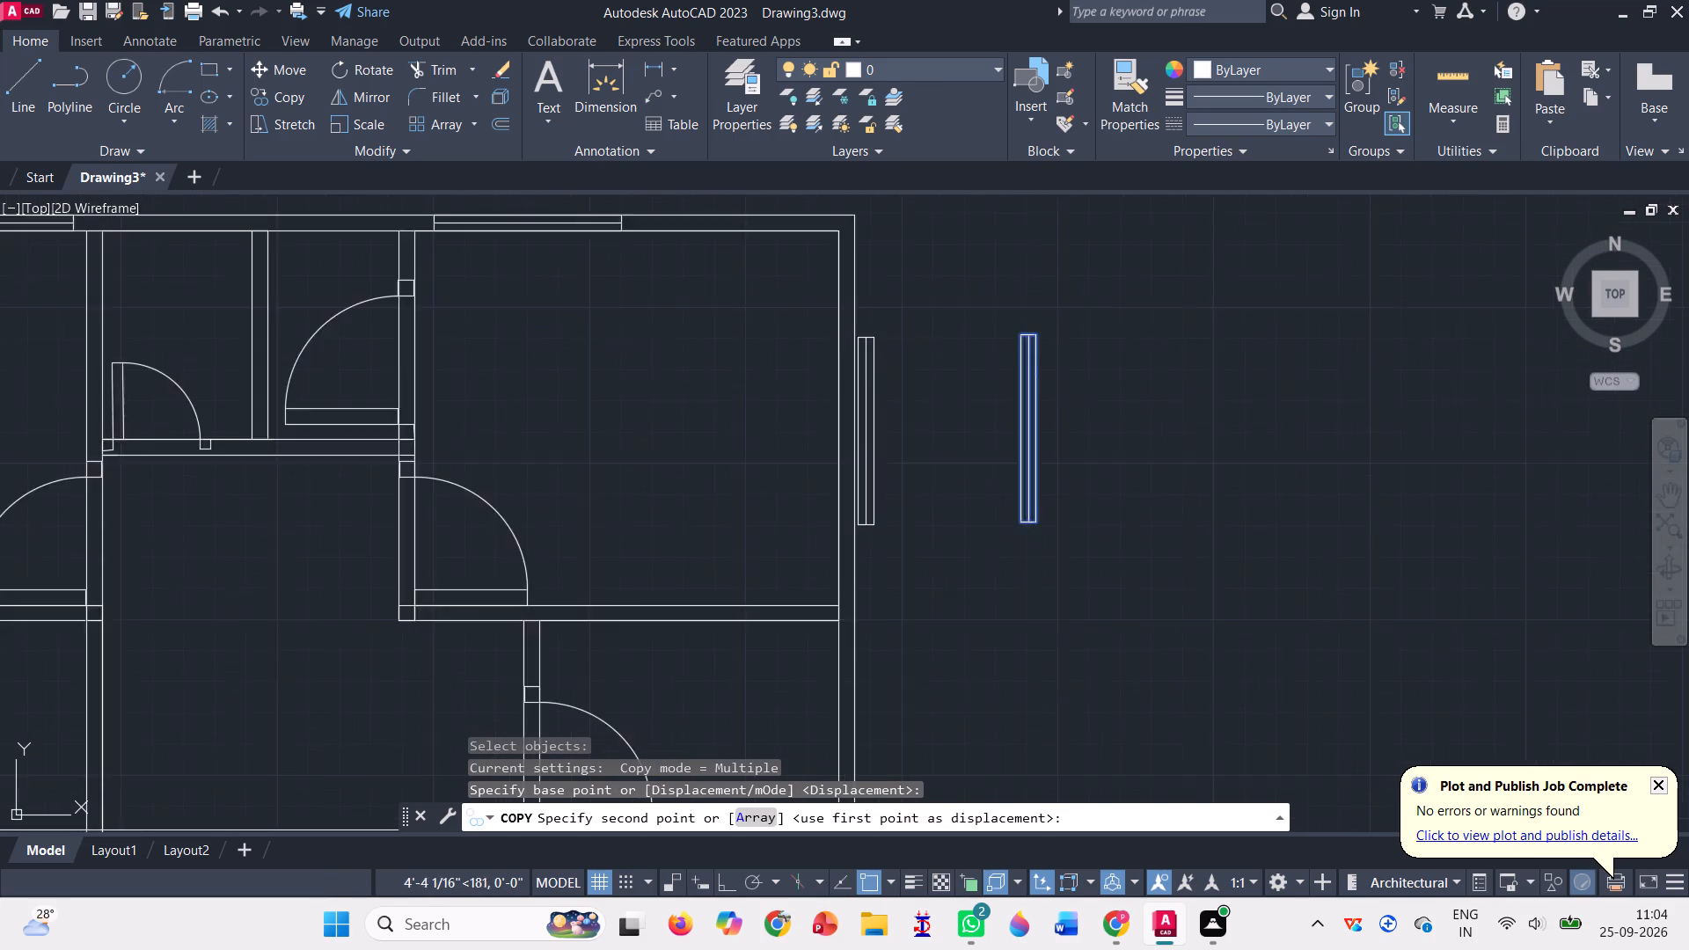
{"action": "scroll", "coordinate": [859, 342], "scroll_direction": "up", "scroll_amount": 1}
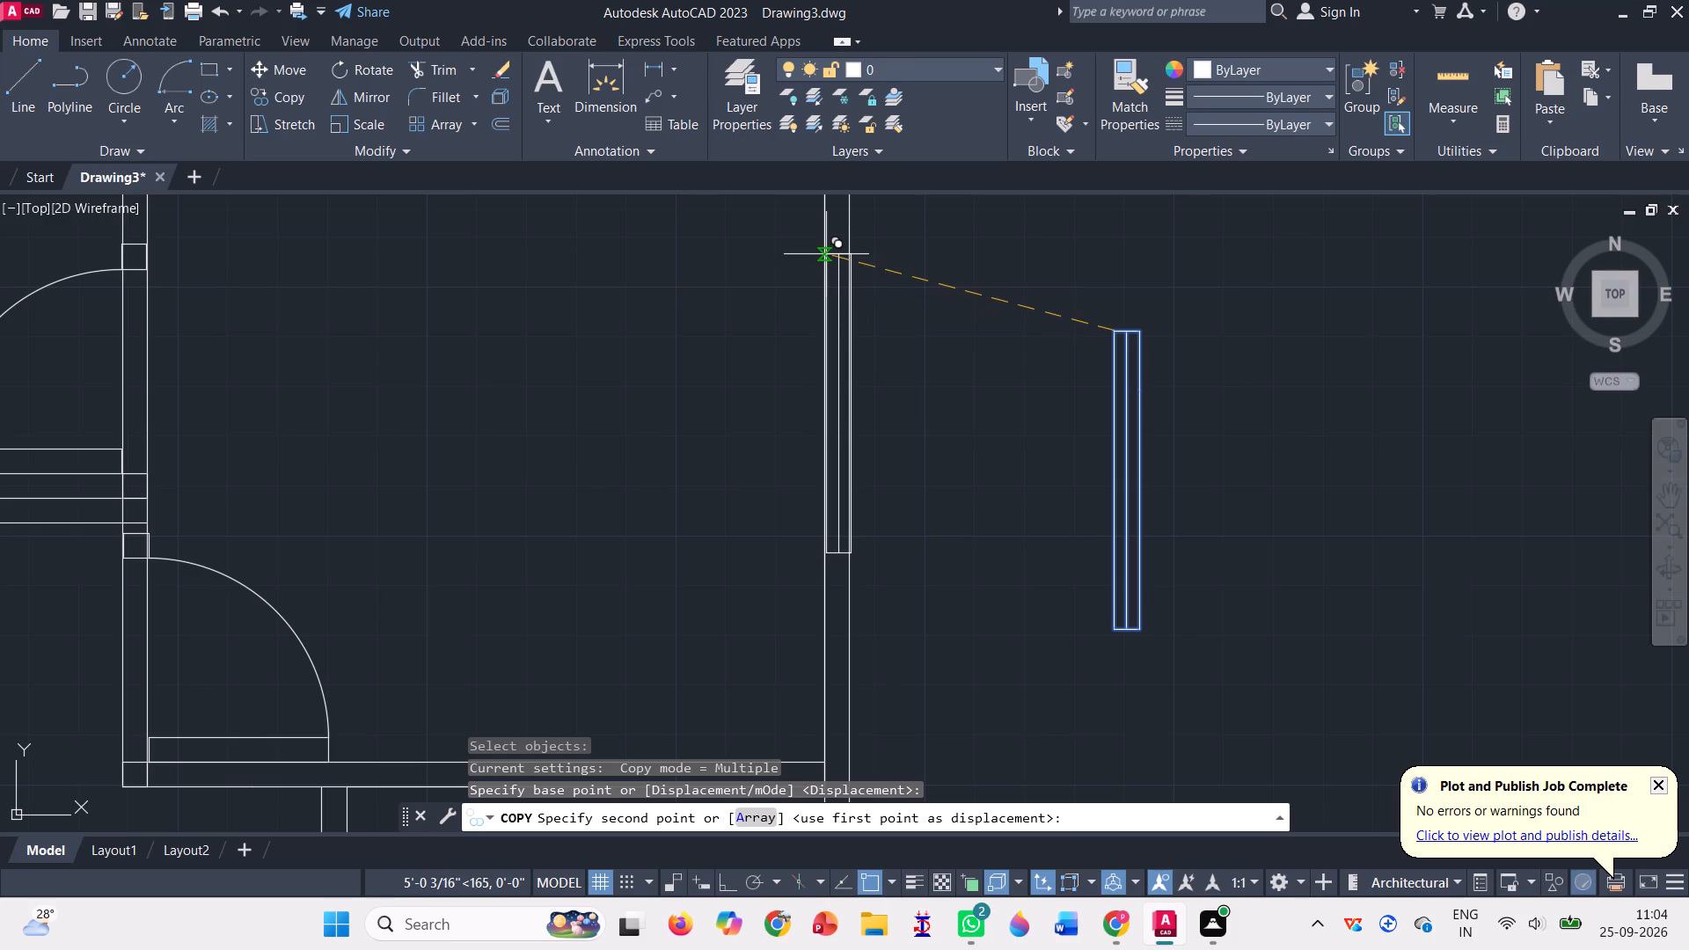
{"action": "left_click", "coordinate": [826, 254]}
Place a vertical window copy in the east wall of the small southeast room, starting at that room's inner northeast corner.
{"action": "scroll", "coordinate": [876, 242], "scroll_direction": "down", "scroll_amount": 4}
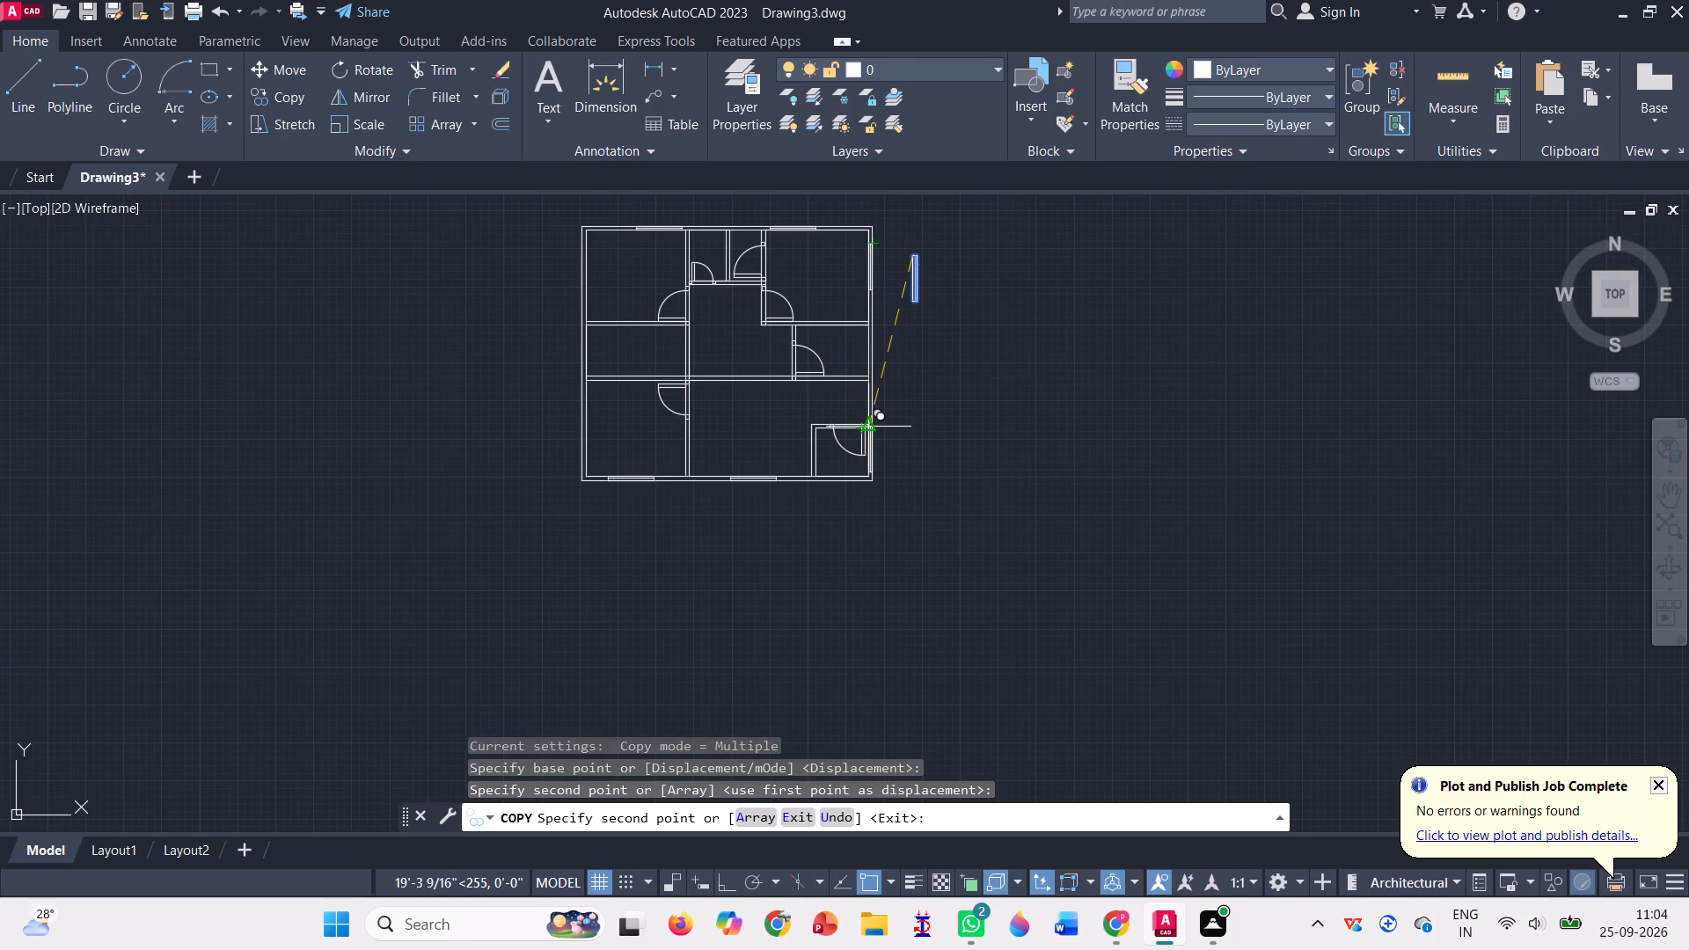
{"action": "scroll", "coordinate": [910, 466], "scroll_direction": "up", "scroll_amount": 2}
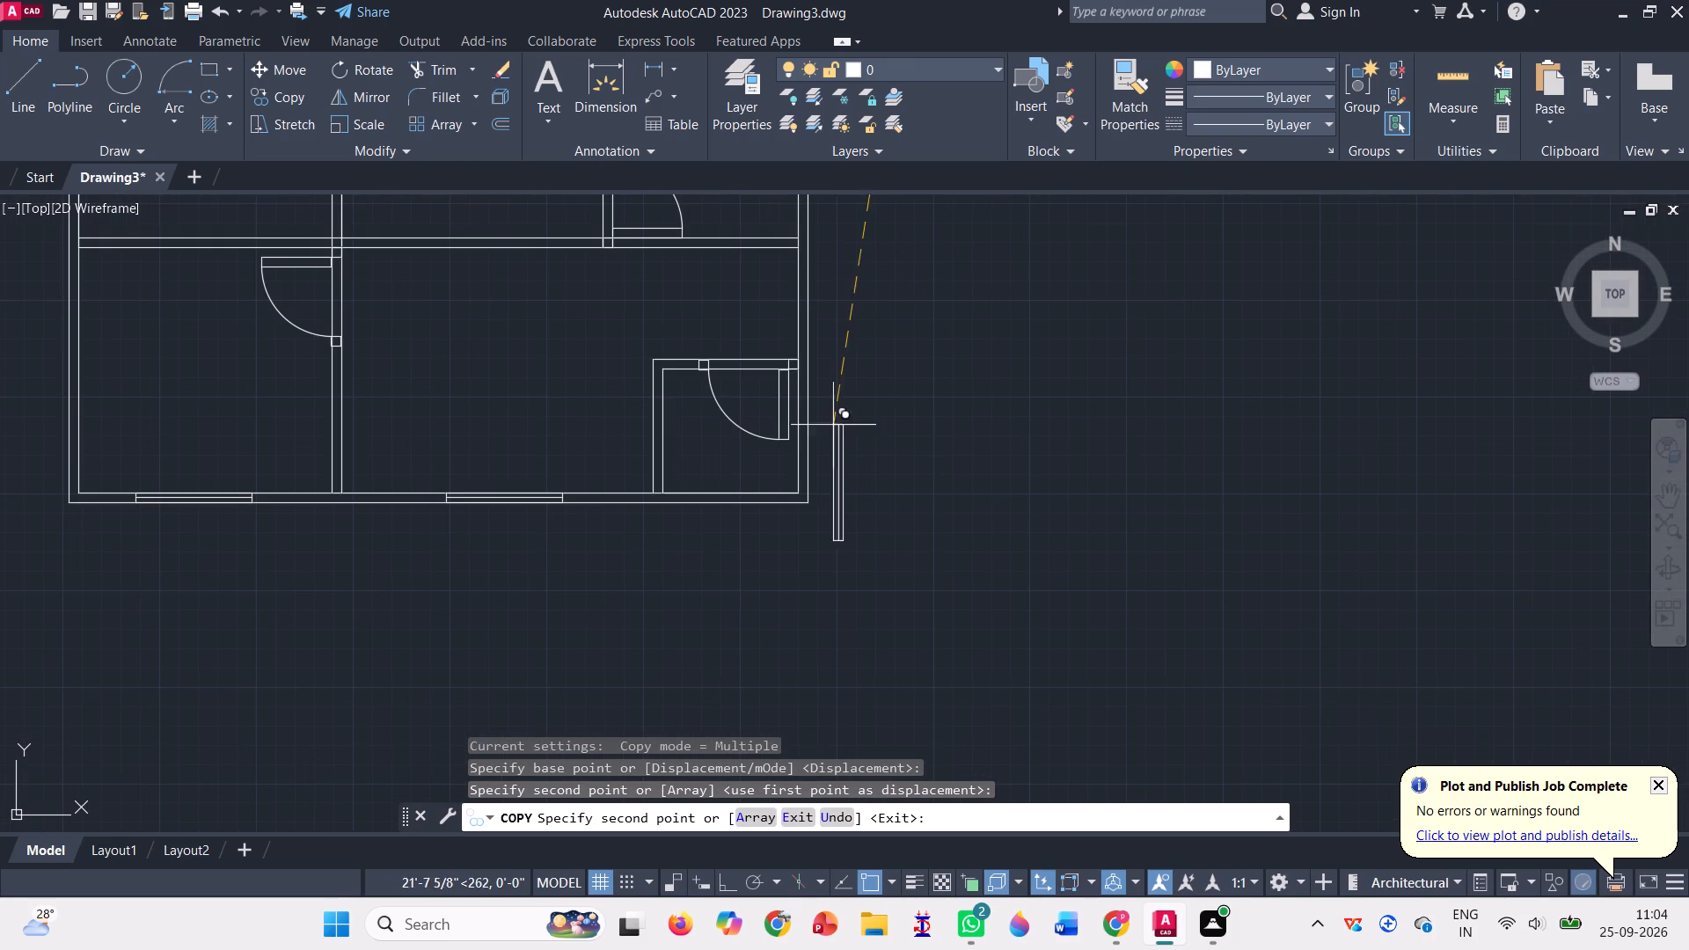
{"action": "scroll", "coordinate": [792, 379], "scroll_direction": "up", "scroll_amount": 2}
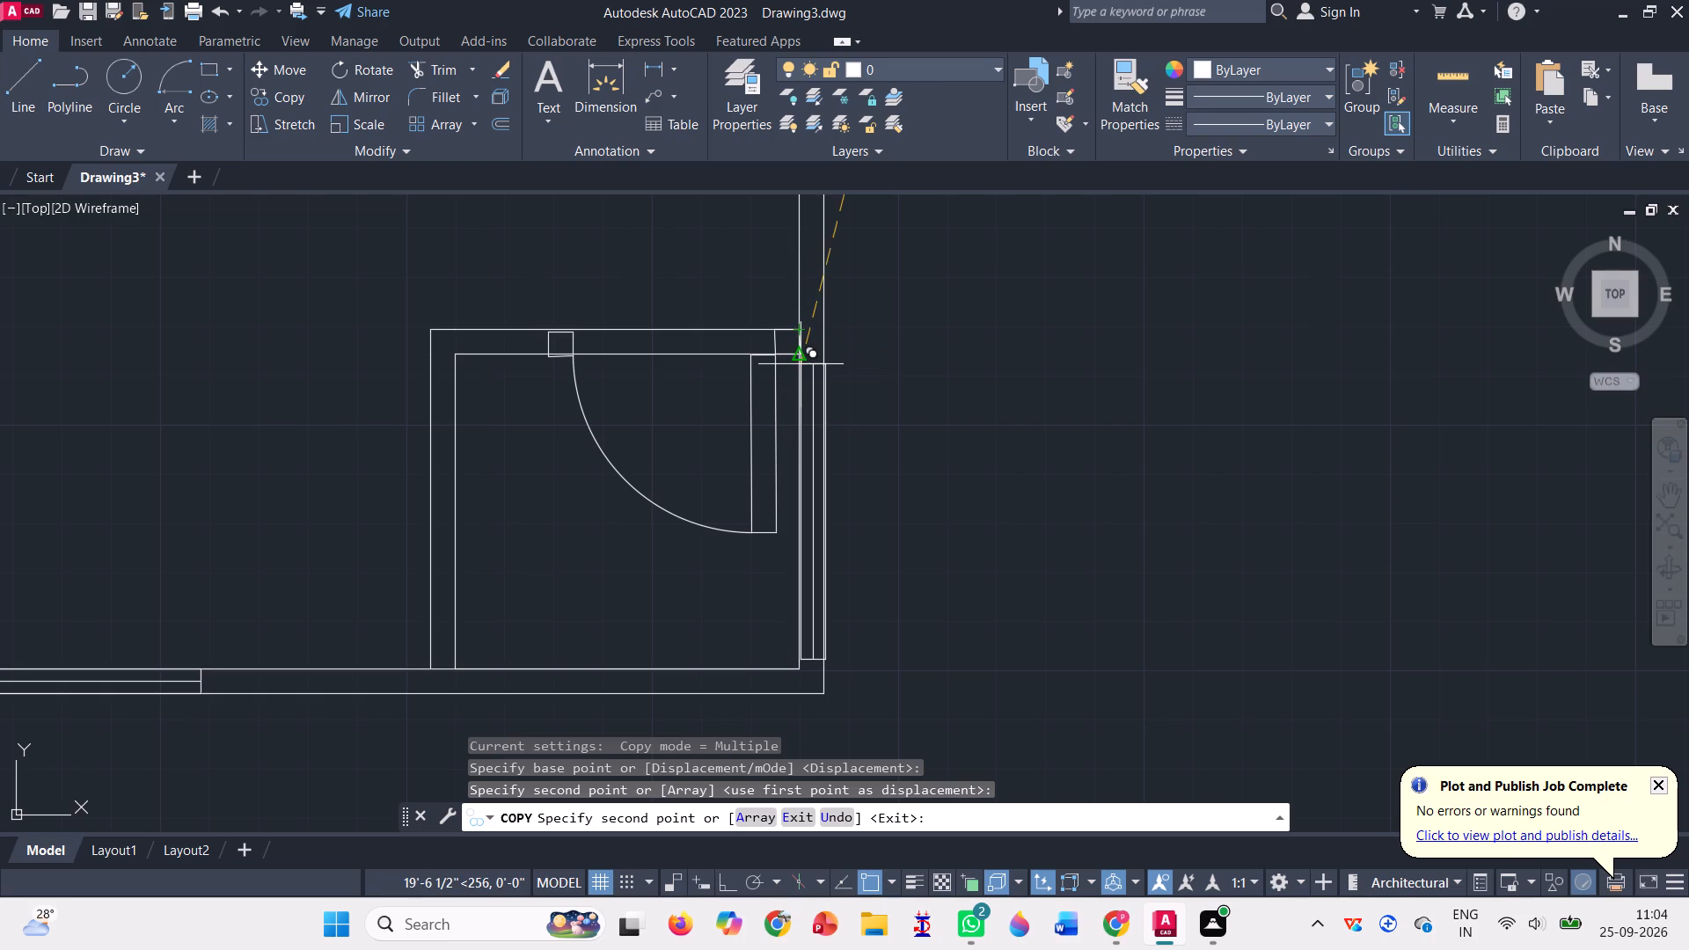
{"action": "left_click", "coordinate": [798, 354]}
Place a vertical window copy in the east wall of the room south of the northeast room, starting at its inner northeast corner.
{"action": "scroll", "coordinate": [855, 363], "scroll_direction": "down", "scroll_amount": 3}
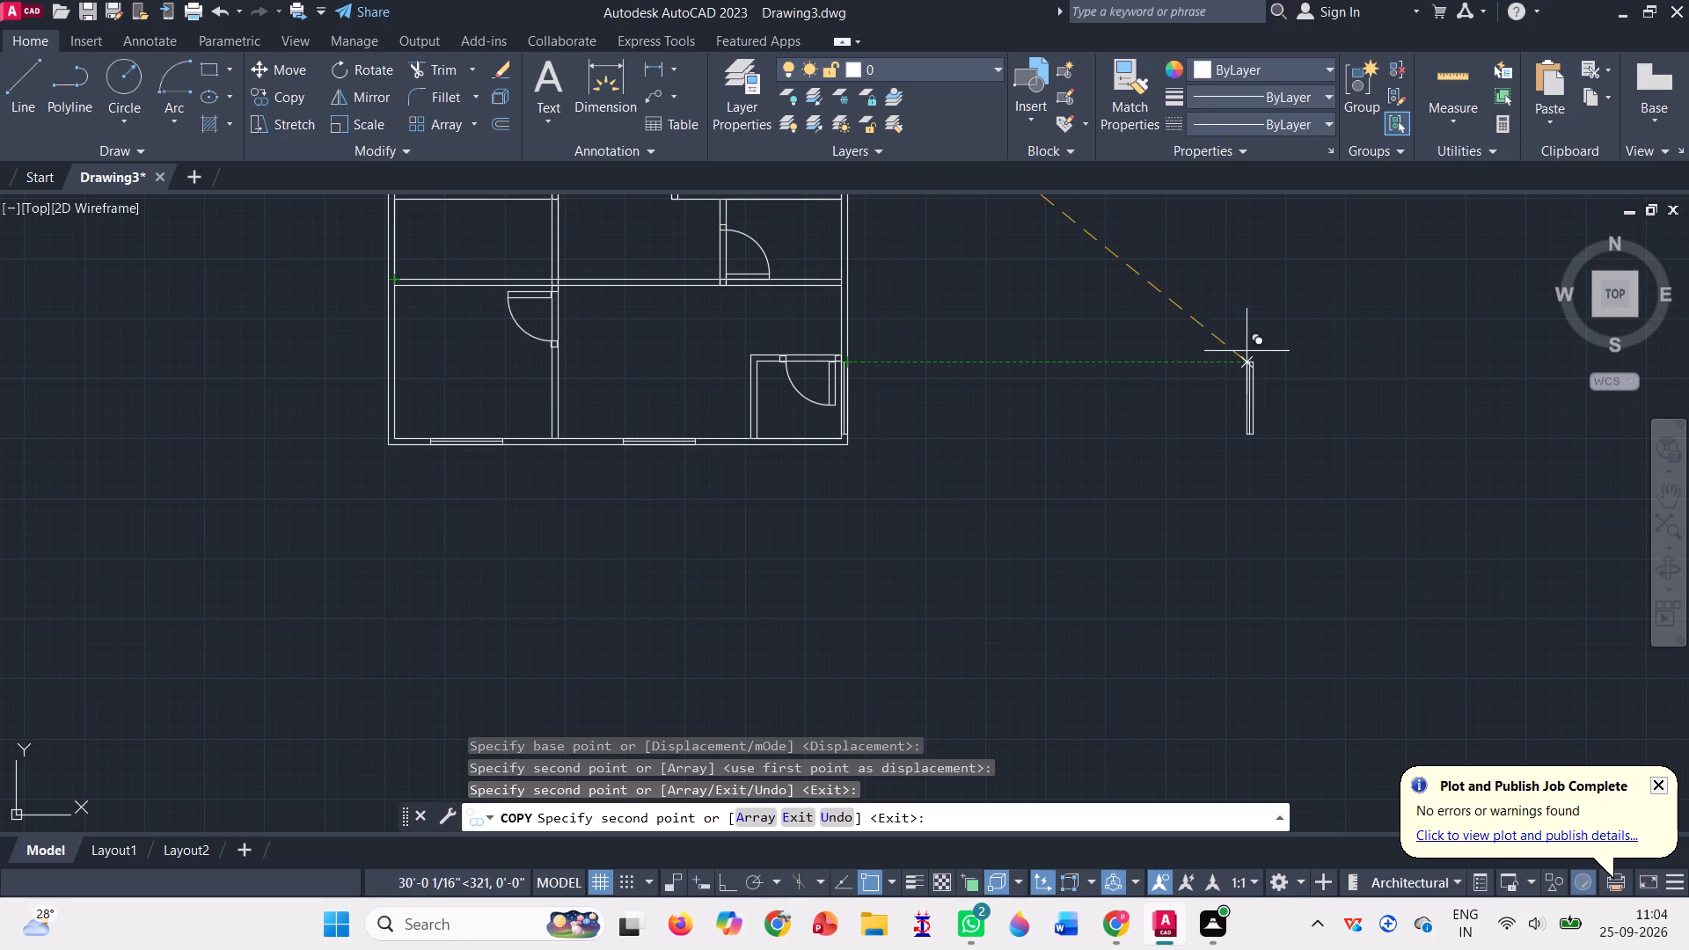
{"action": "scroll", "coordinate": [1238, 362], "scroll_direction": "down", "scroll_amount": 1}
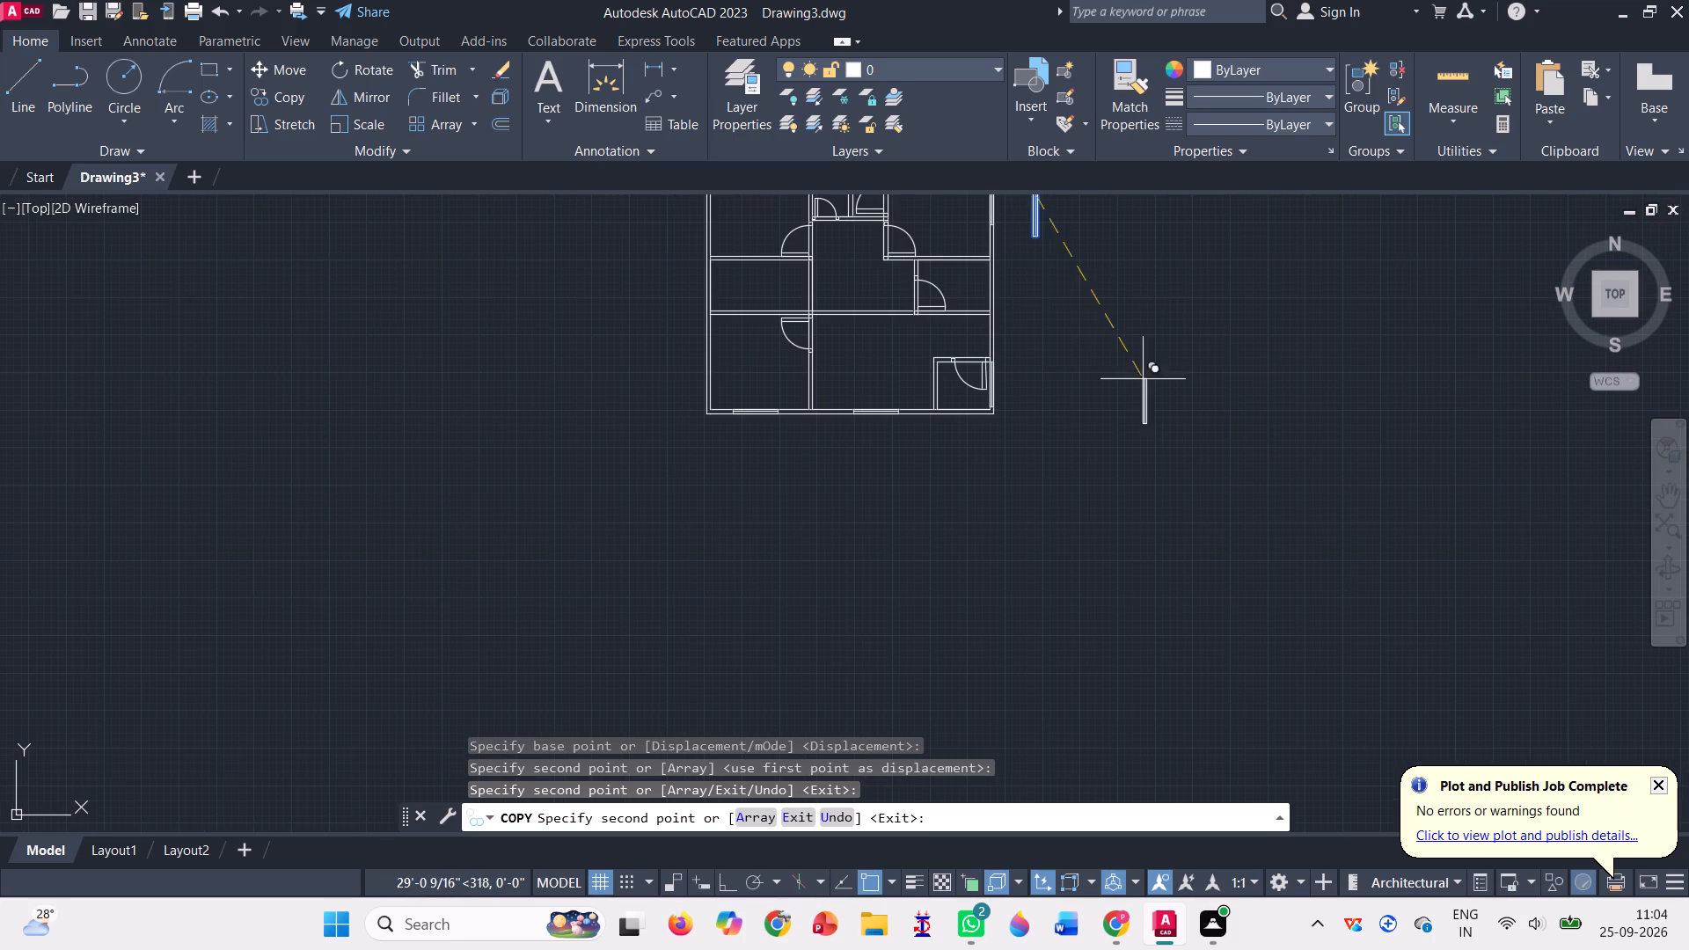
{"action": "scroll", "coordinate": [997, 245], "scroll_direction": "up", "scroll_amount": 4}
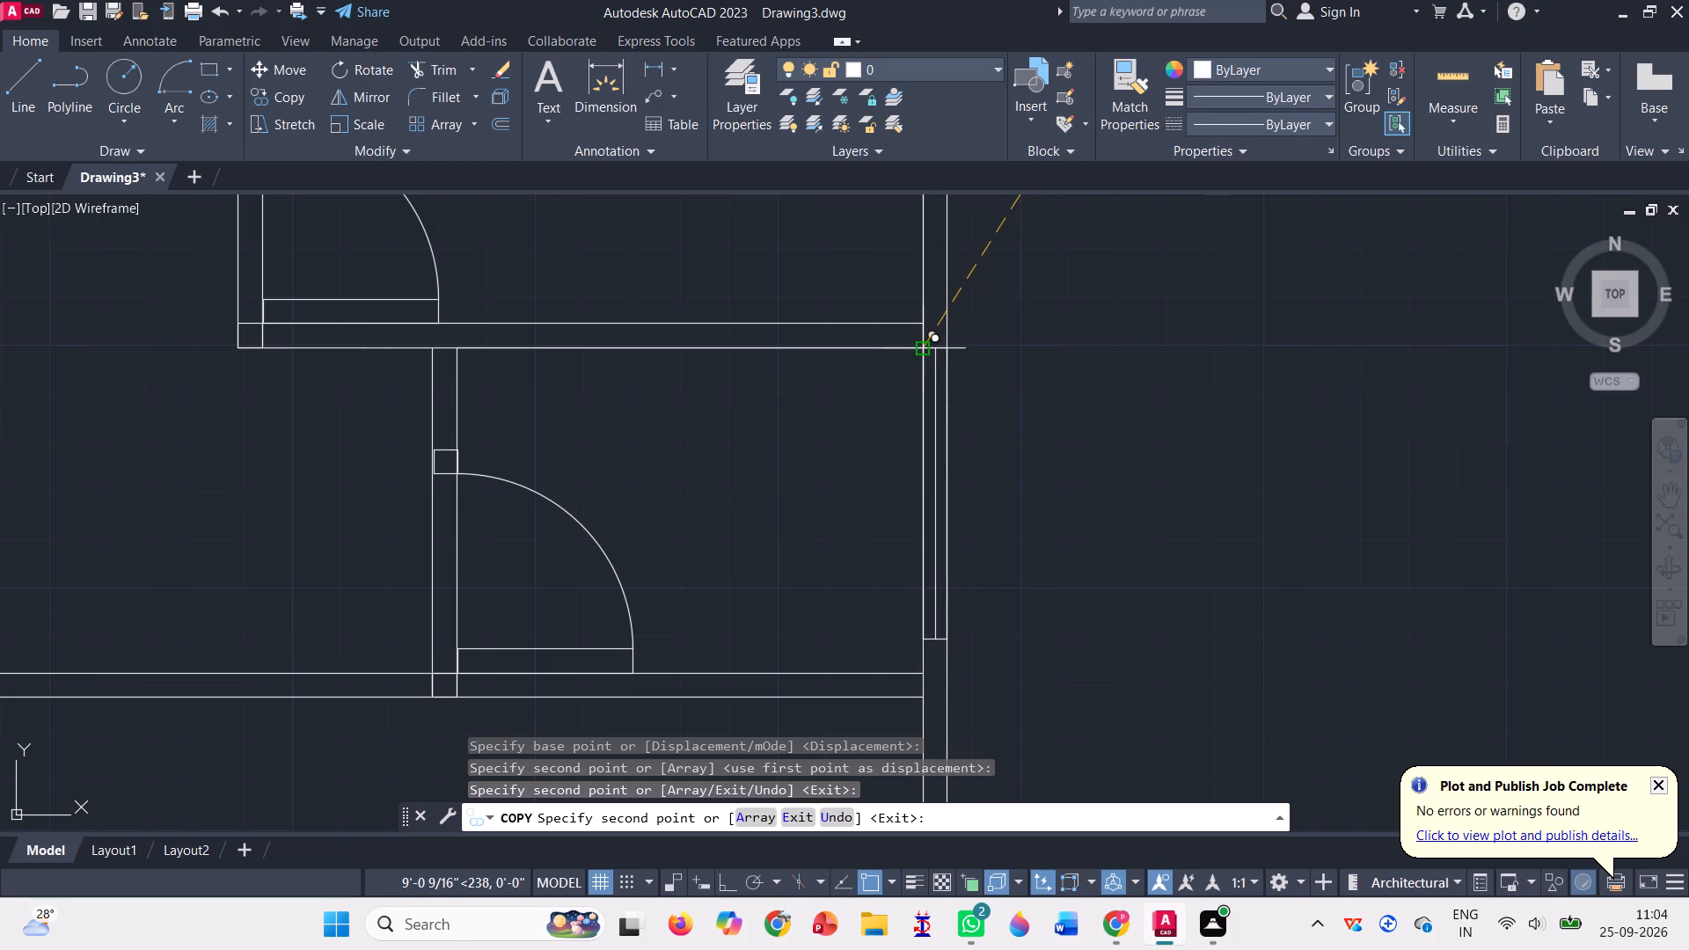
{"action": "left_click", "coordinate": [917, 348]}
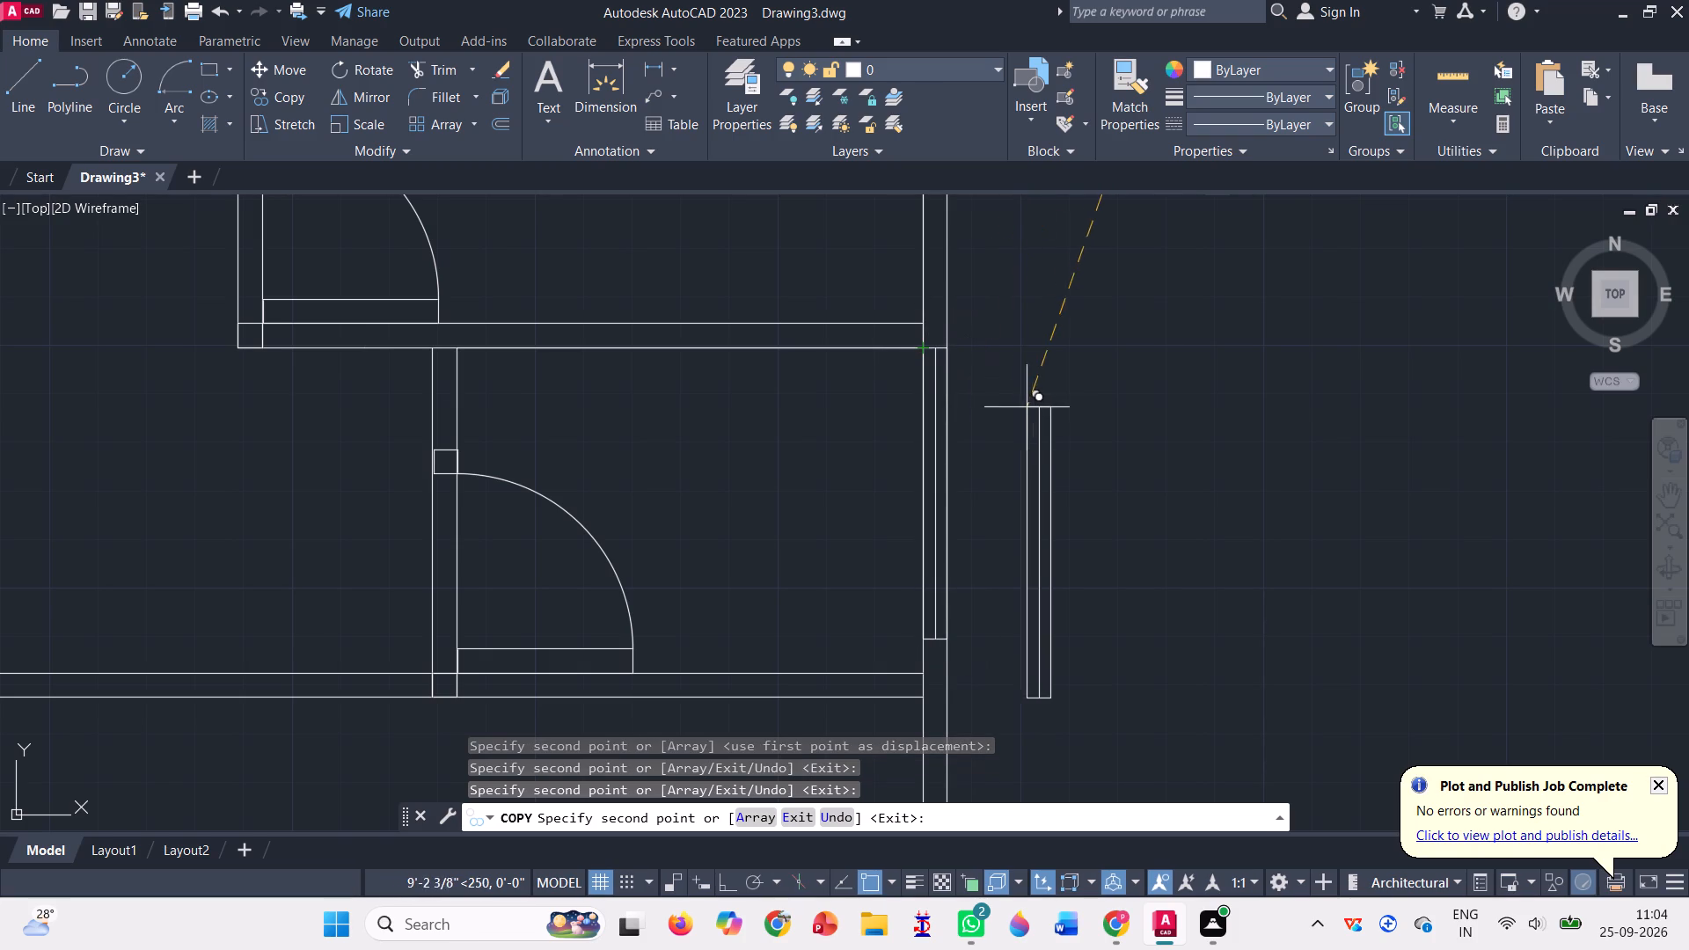
Draw a horizontal line across the east-wall window of the room south of the northeast room, a short distance below its north end.
{"action": "key", "text": "Escape"}
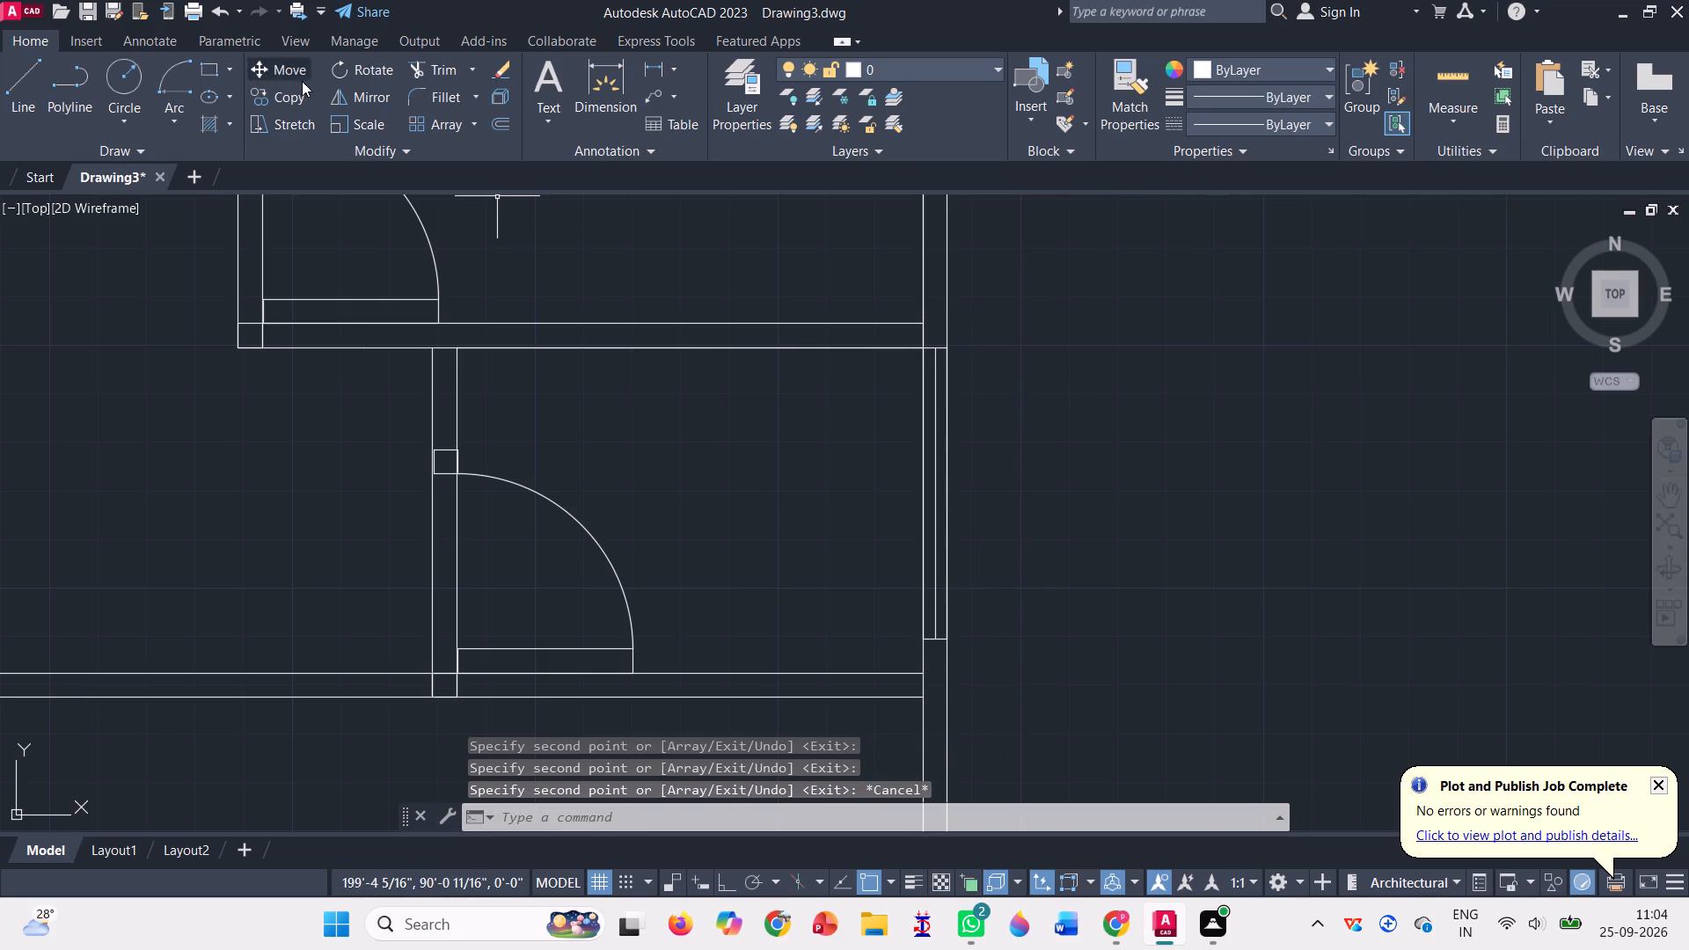
{"action": "left_click", "coordinate": [28, 58]}
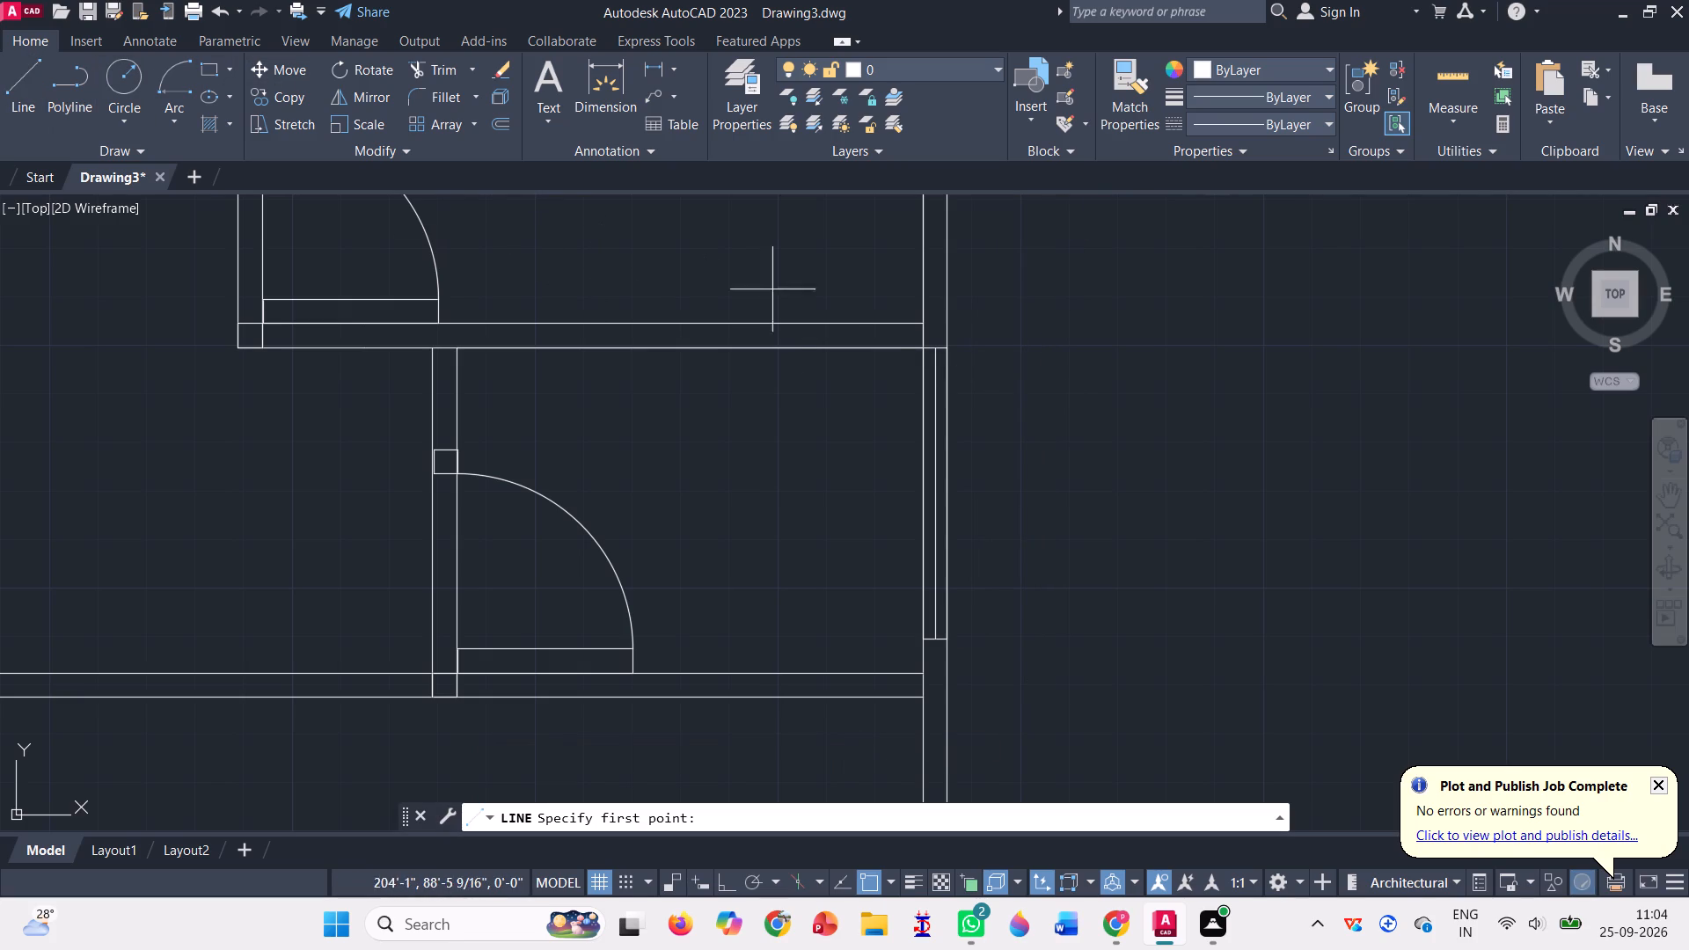
{"action": "scroll", "coordinate": [915, 374], "scroll_direction": "up", "scroll_amount": 2}
{"action": "scroll", "coordinate": [918, 385], "scroll_direction": "down", "scroll_amount": 2}
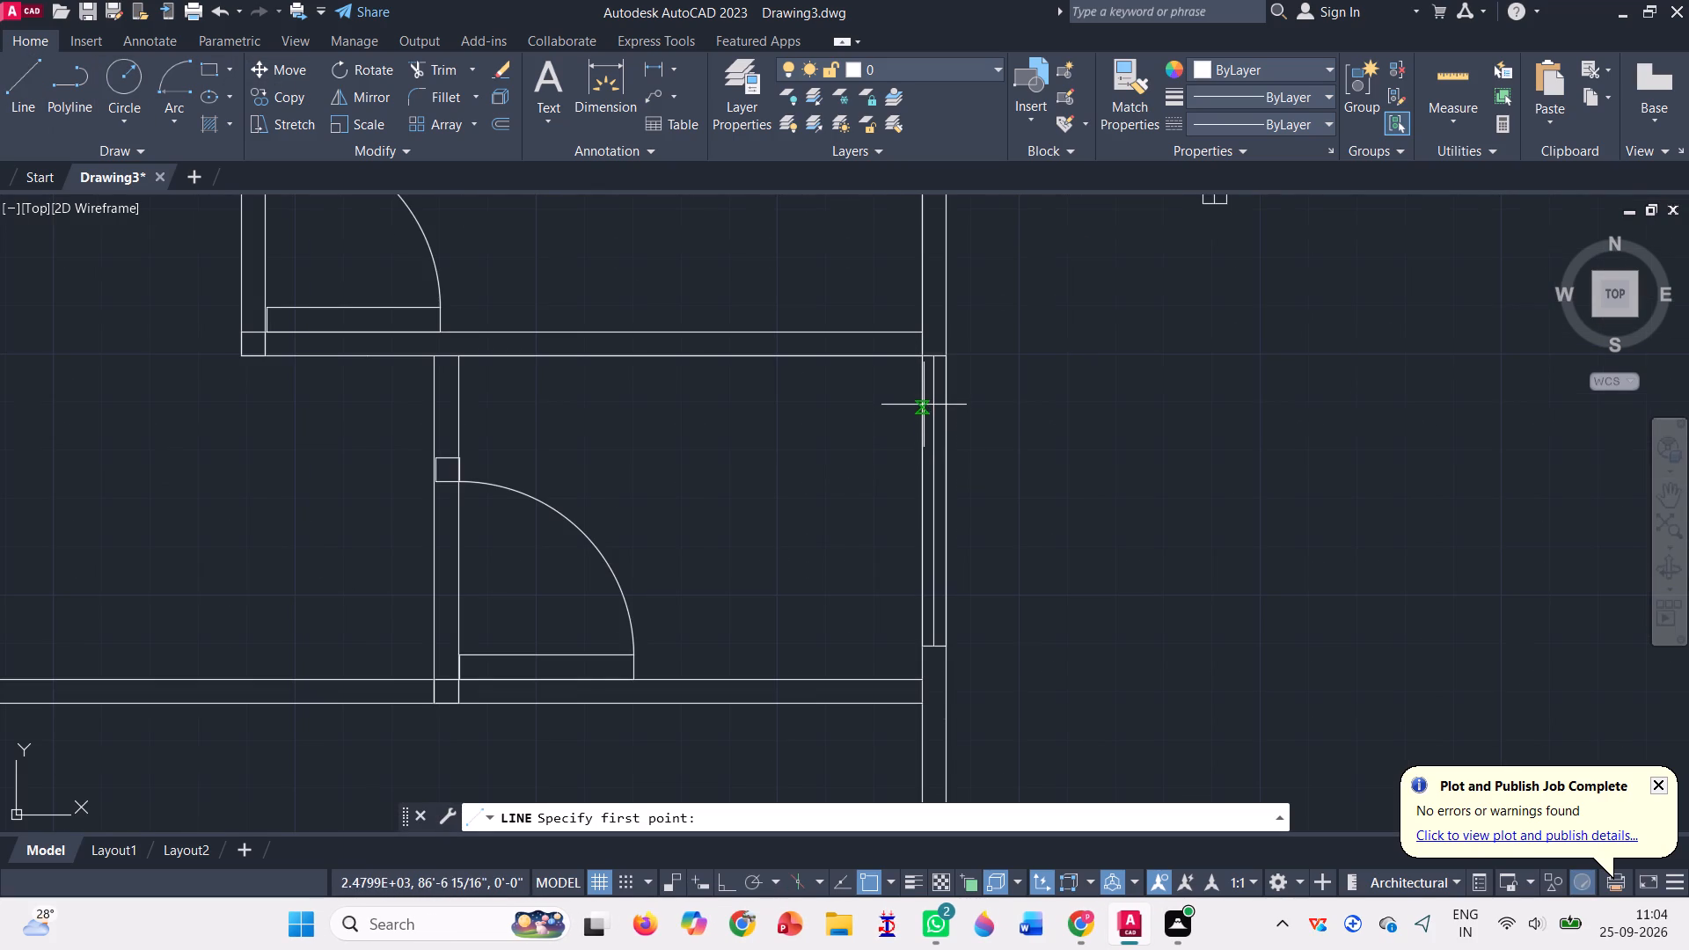
{"action": "left_click", "coordinate": [920, 426]}
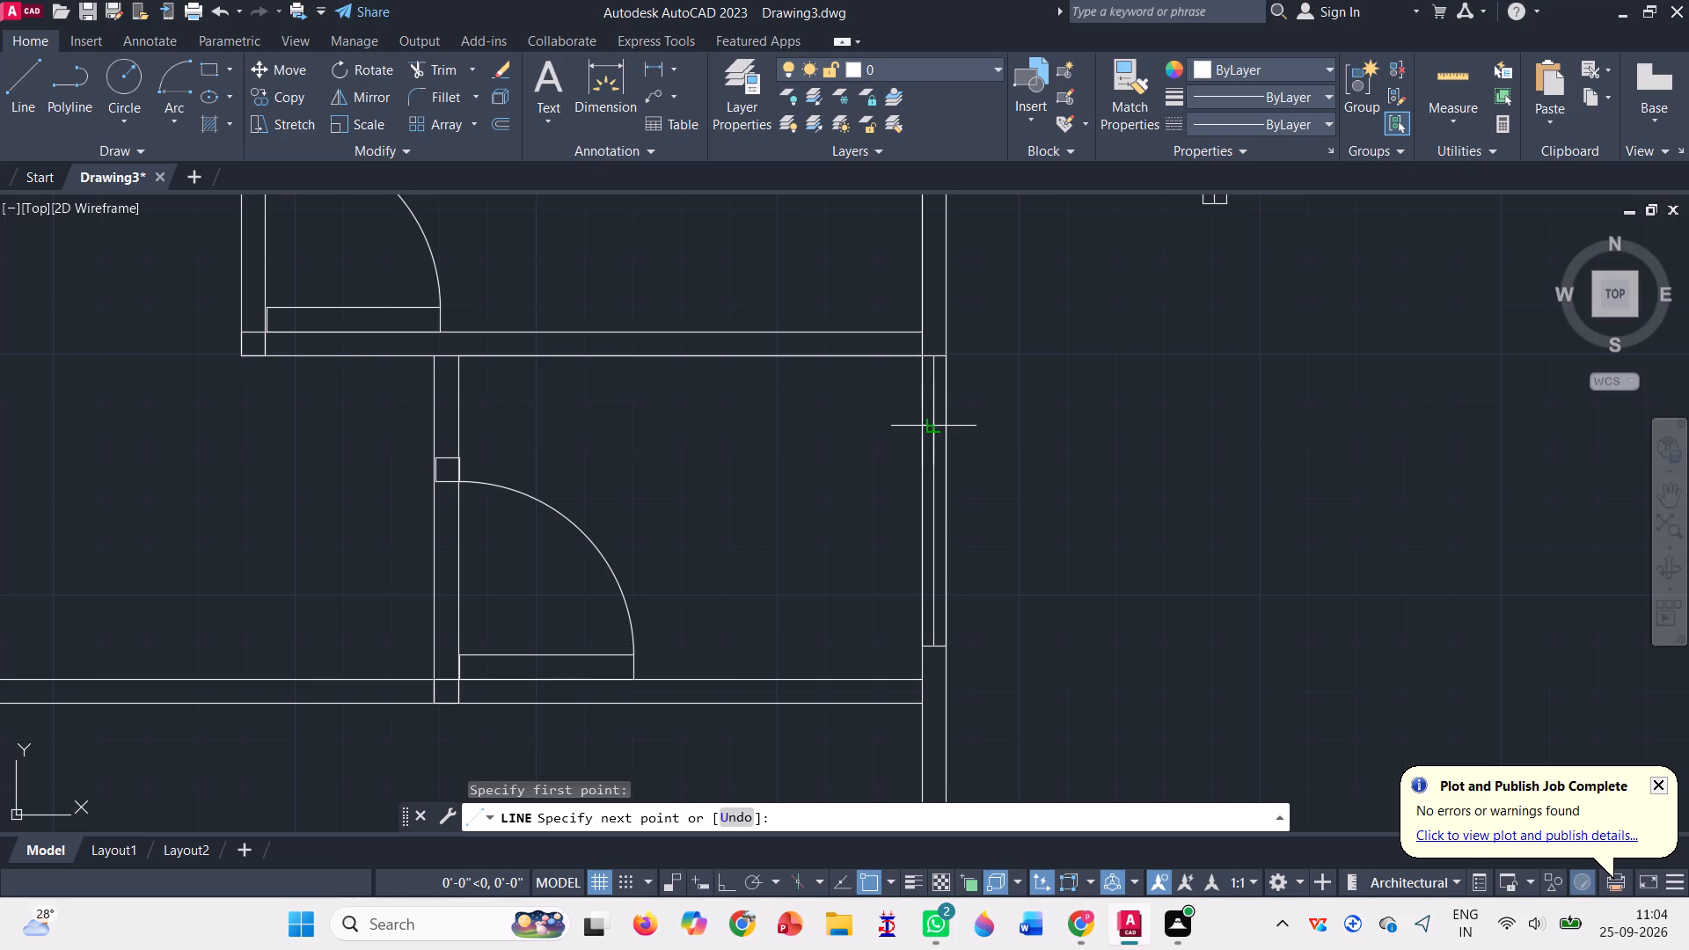
{"action": "left_click", "coordinate": [947, 426]}
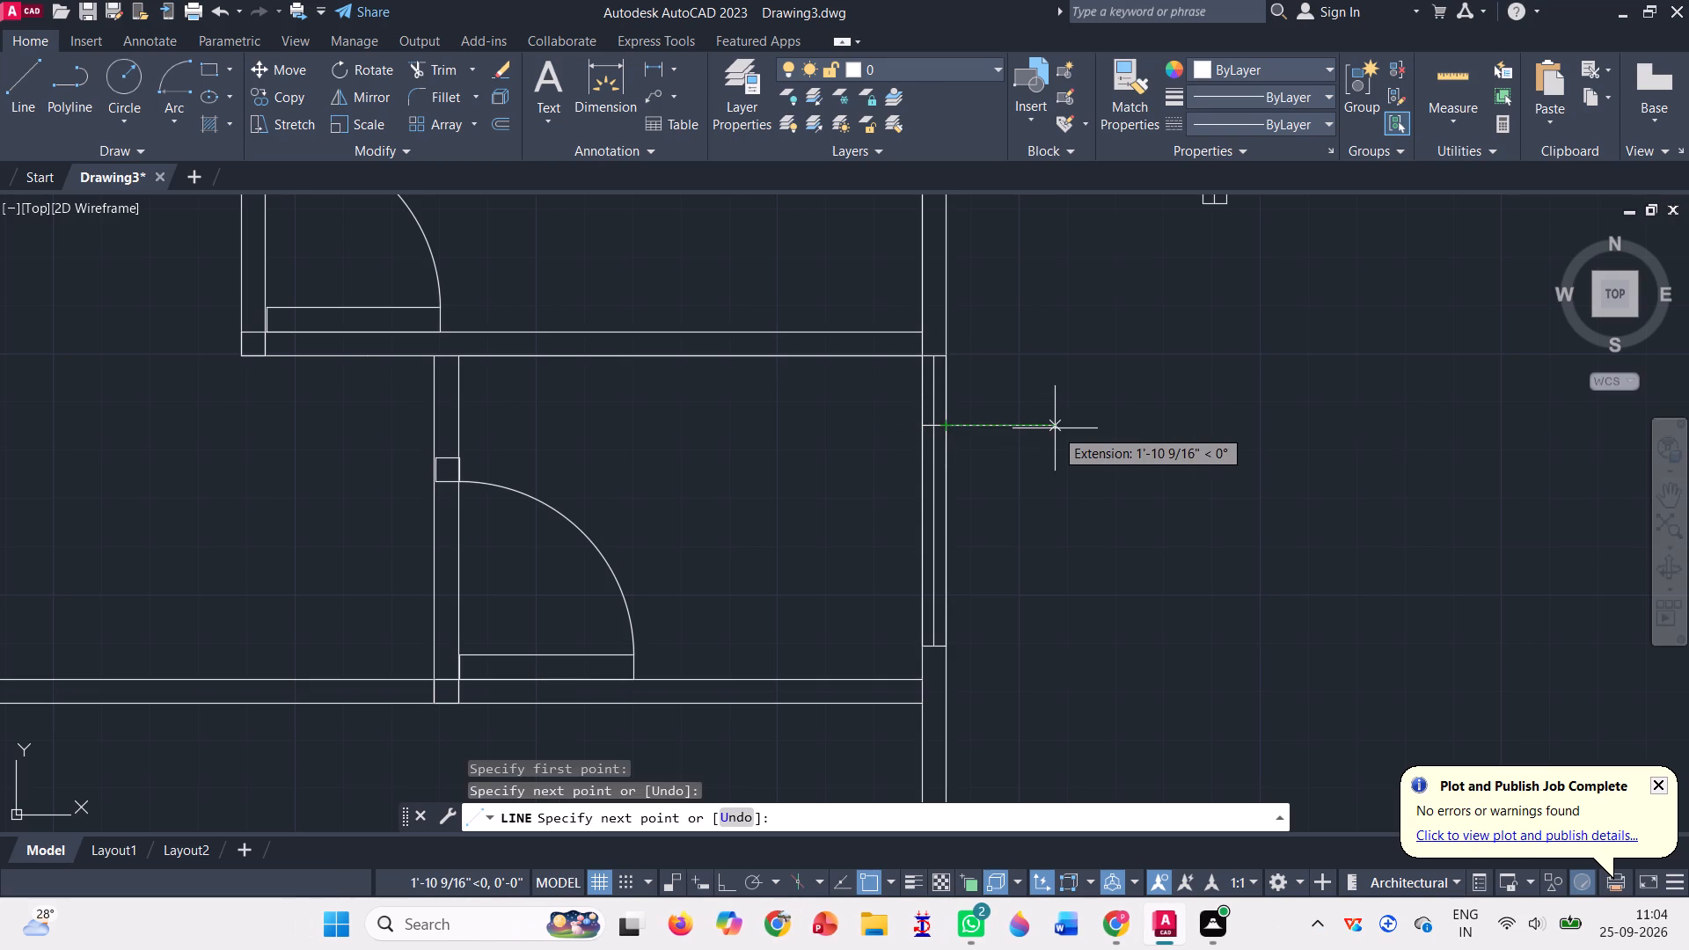
{"action": "key", "text": "Return"}
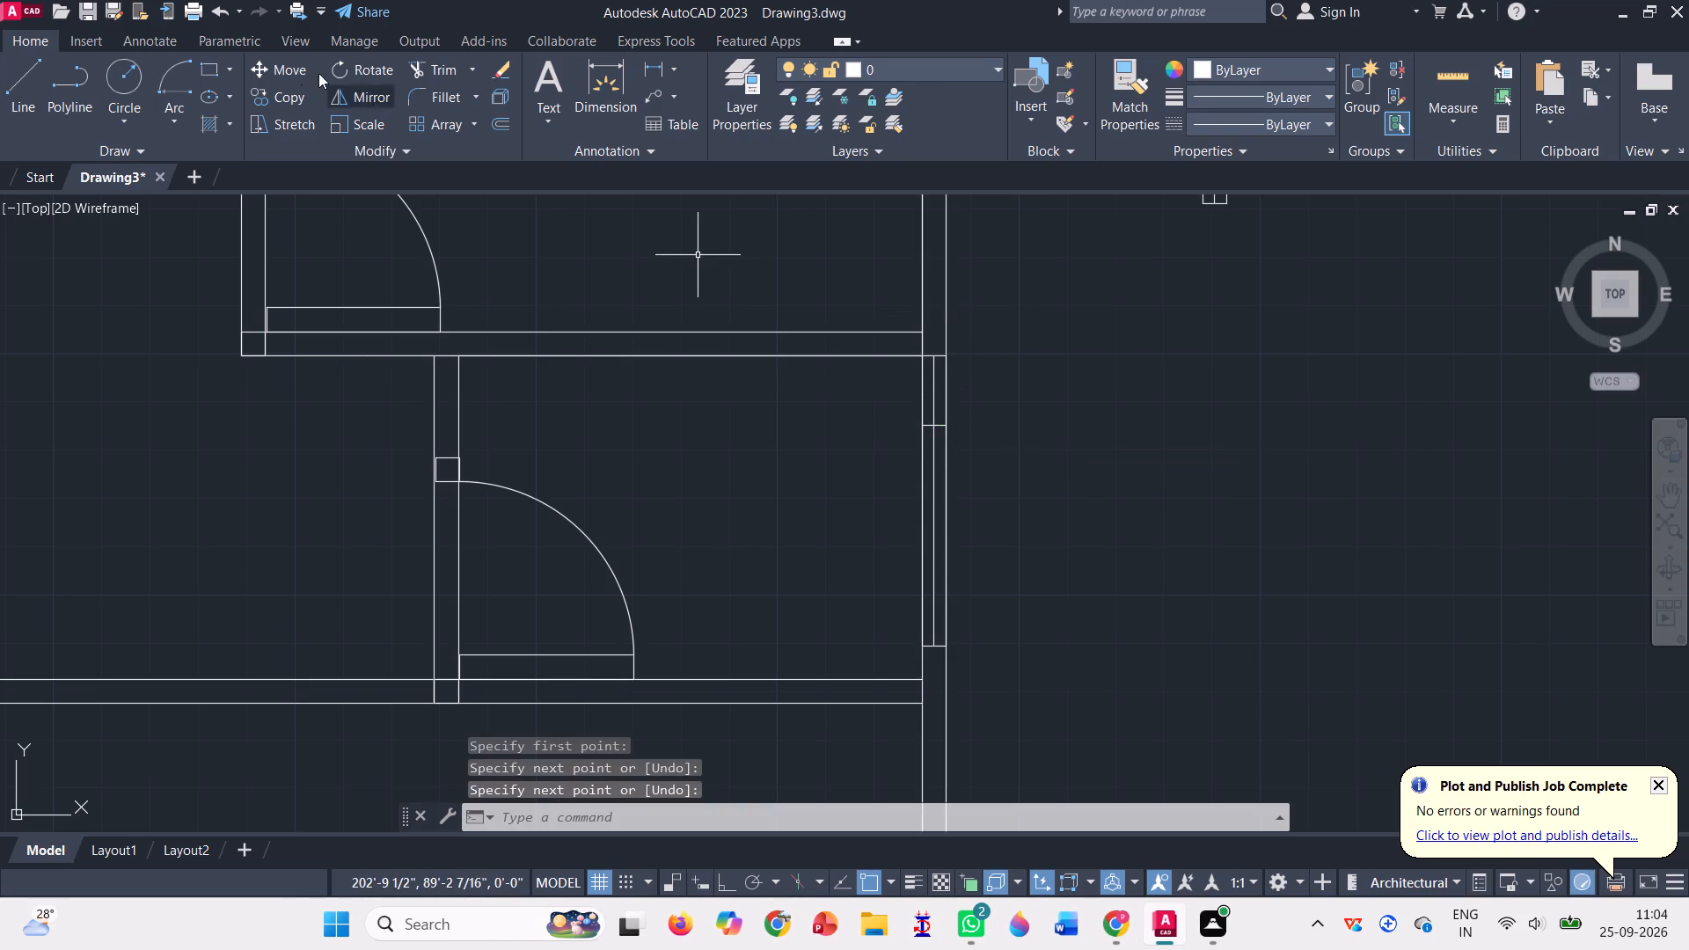
Trim off the window's center line and end line north of the new cross line, up to the room's corner.
{"action": "left_click", "coordinate": [429, 60]}
{"action": "scroll", "coordinate": [954, 333], "scroll_direction": "up", "scroll_amount": 2}
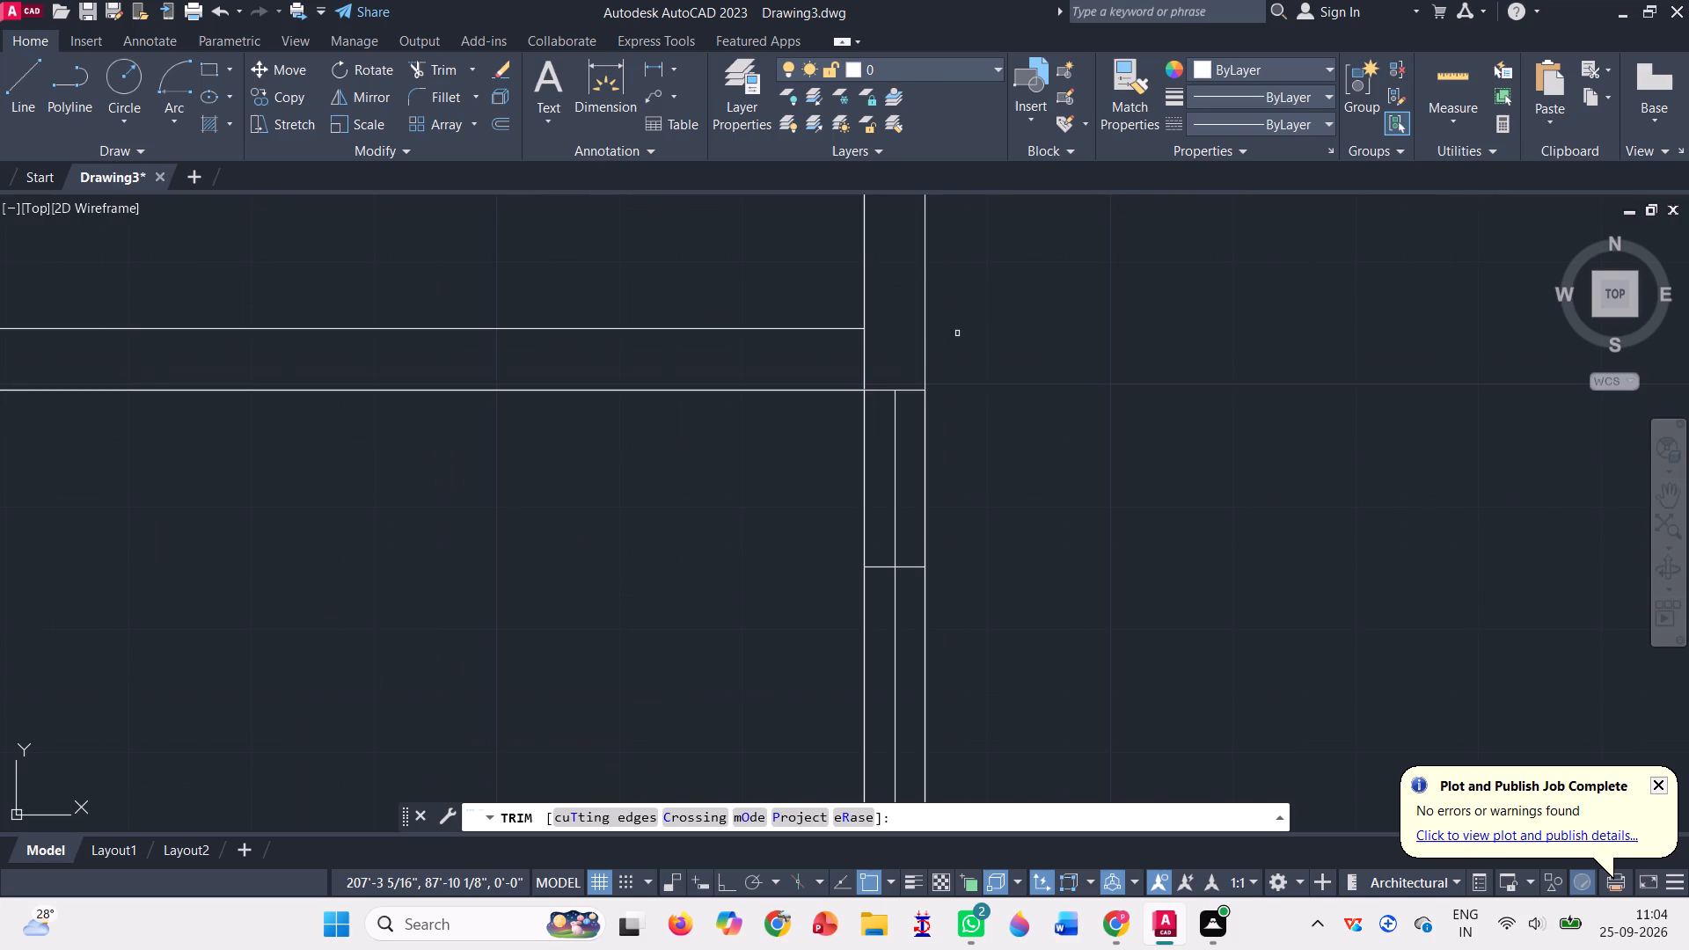
{"action": "left_click_drag", "start_coordinate": [886, 379], "coordinate": [899, 406]}
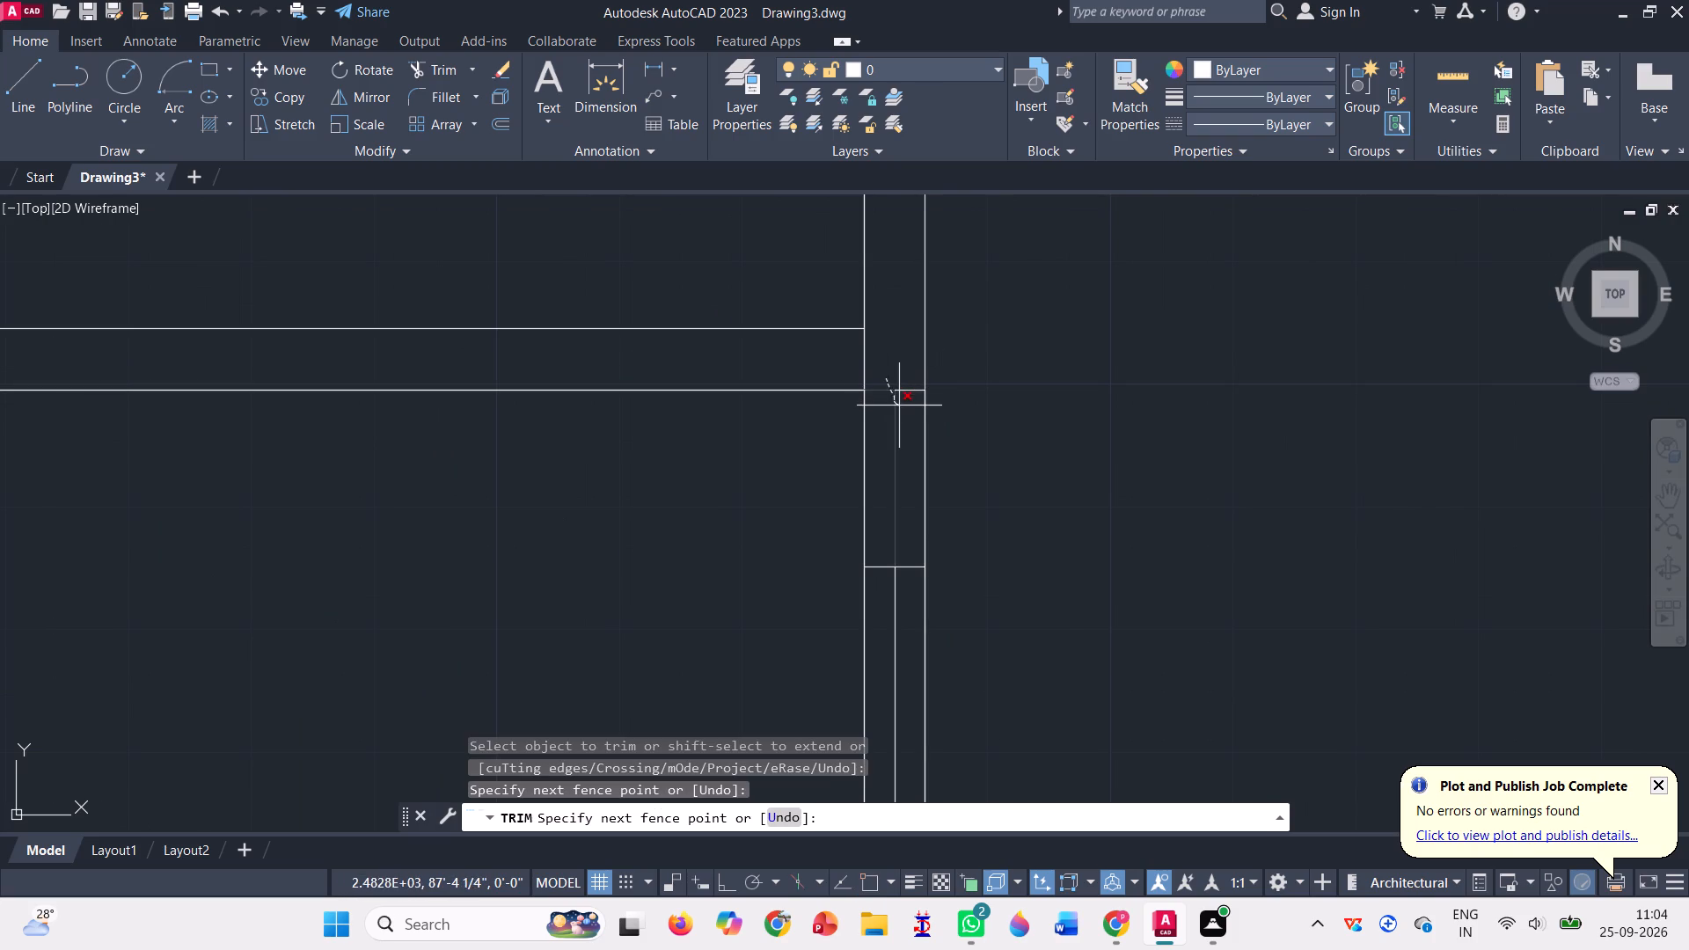
{"action": "left_click_drag", "start_coordinate": [899, 406], "coordinate": [896, 406]}
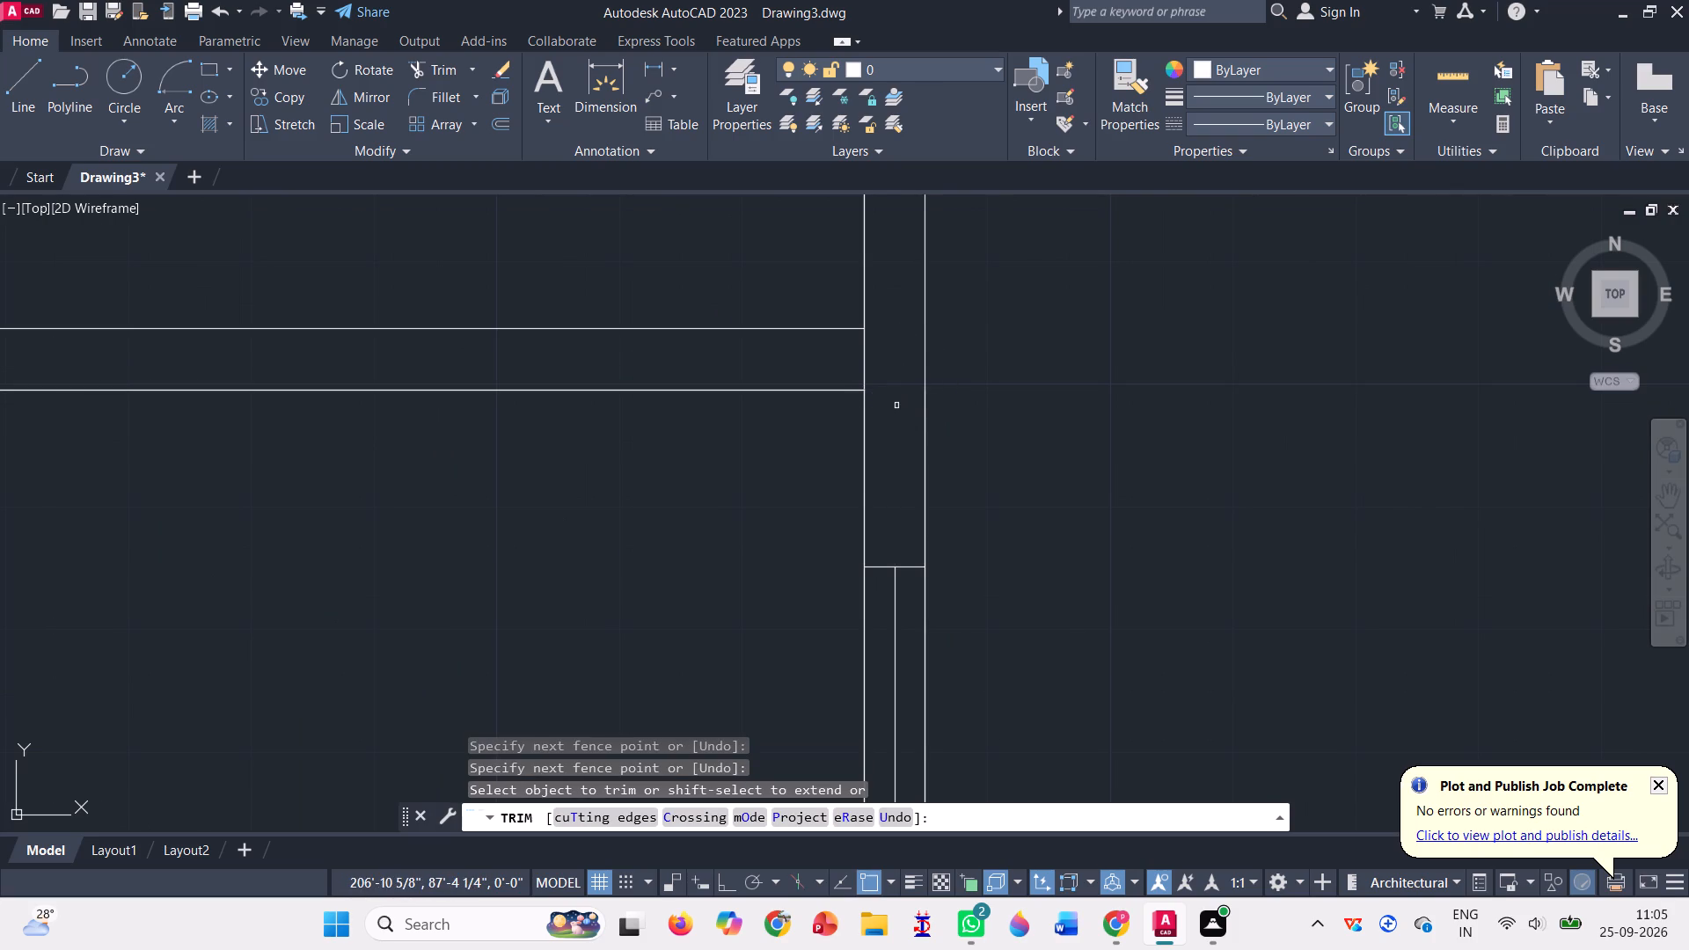
Trim the wall lines crossing the door openings of the two small north rooms and the northwest room.
{"action": "scroll", "coordinate": [896, 406], "scroll_direction": "down", "scroll_amount": 2}
{"action": "scroll", "coordinate": [989, 379], "scroll_direction": "down", "scroll_amount": 2}
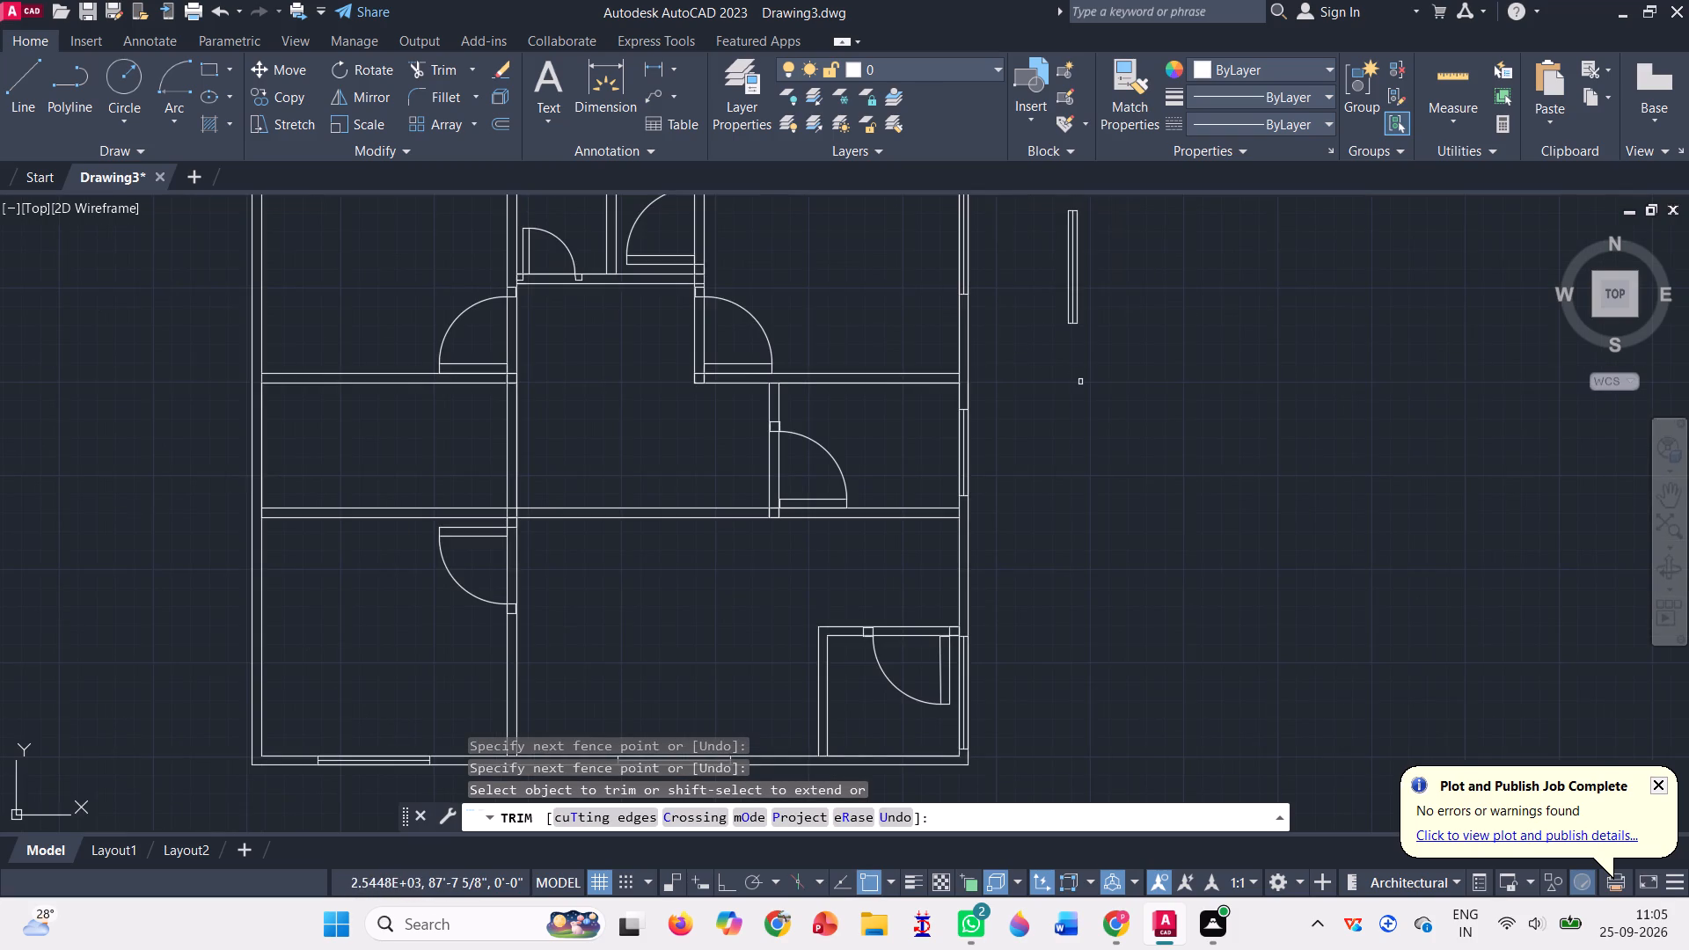
{"action": "scroll", "coordinate": [1080, 382], "scroll_direction": "down", "scroll_amount": 1}
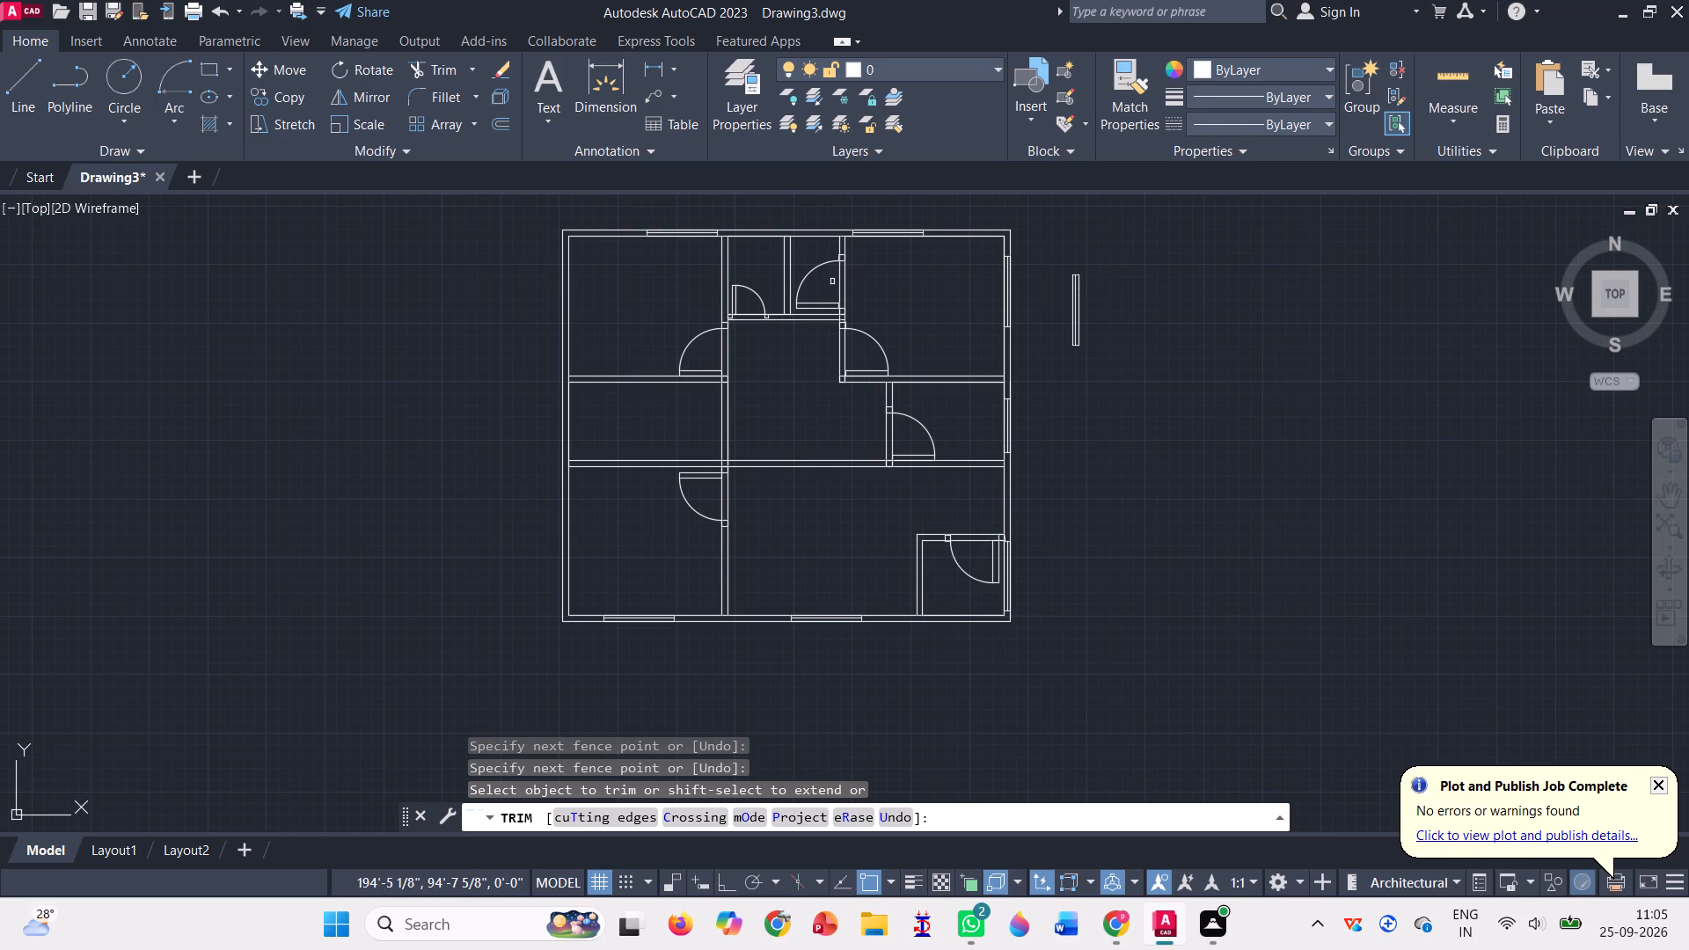
{"action": "left_click_drag", "start_coordinate": [832, 281], "coordinate": [869, 270]}
{"action": "scroll", "coordinate": [756, 331], "scroll_direction": "up", "scroll_amount": 1}
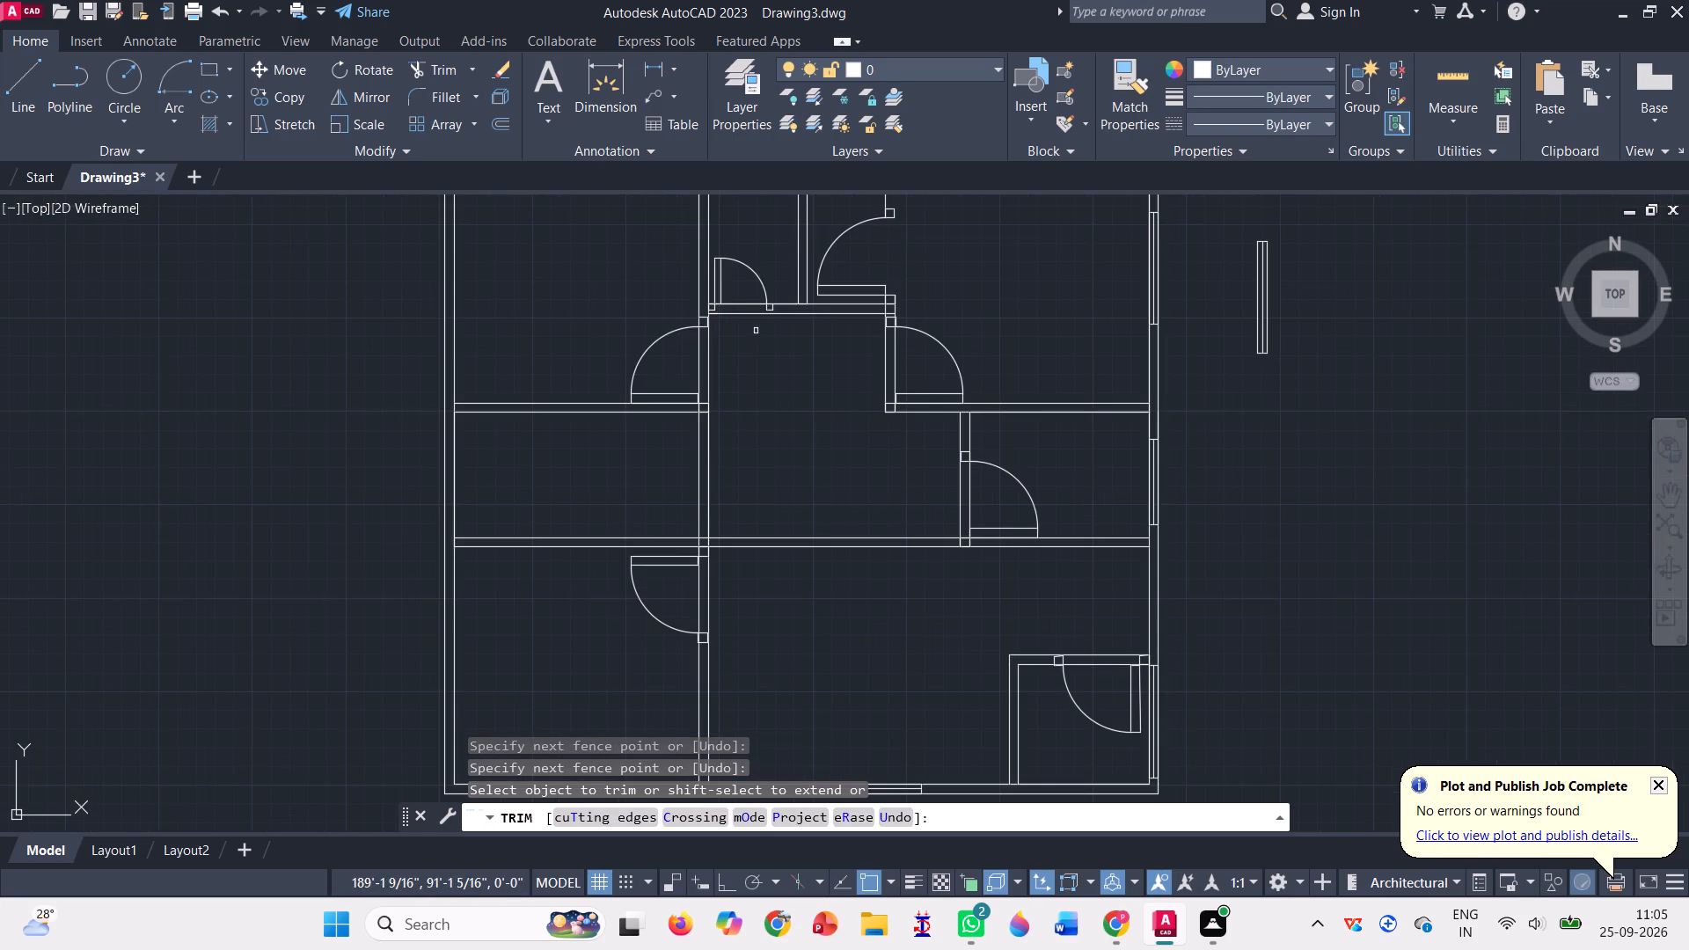
{"action": "left_click_drag", "start_coordinate": [730, 293], "coordinate": [746, 306]}
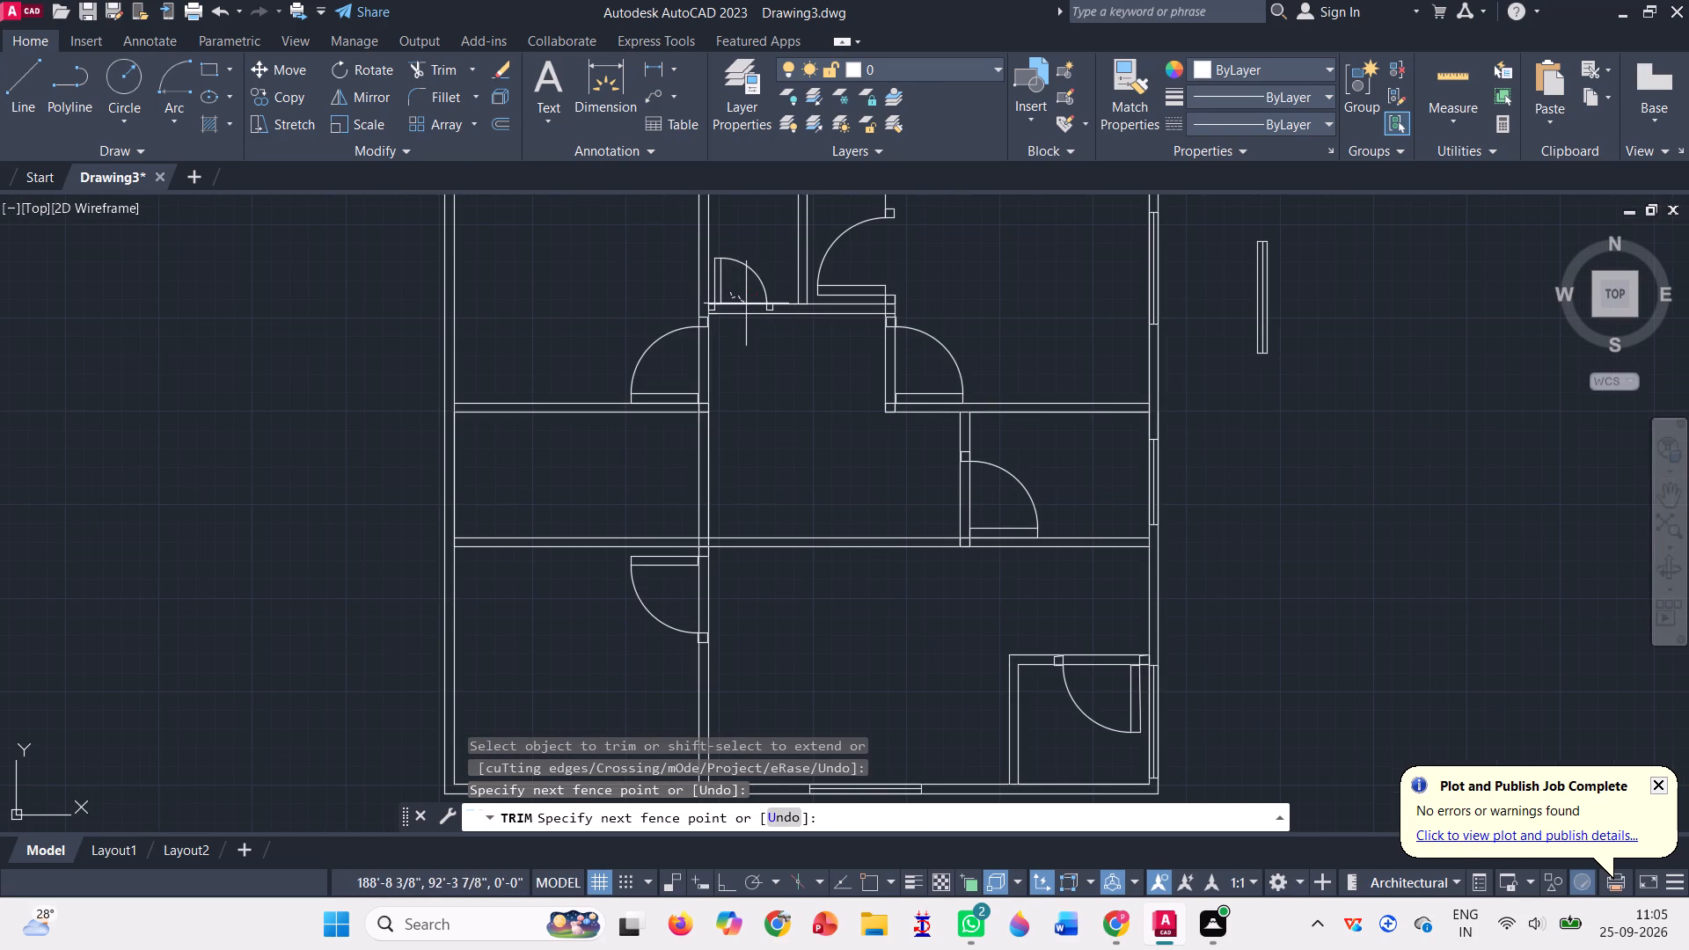
{"action": "left_click_drag", "start_coordinate": [746, 306], "coordinate": [746, 354]}
{"action": "left_click_drag", "start_coordinate": [680, 356], "coordinate": [708, 364]}
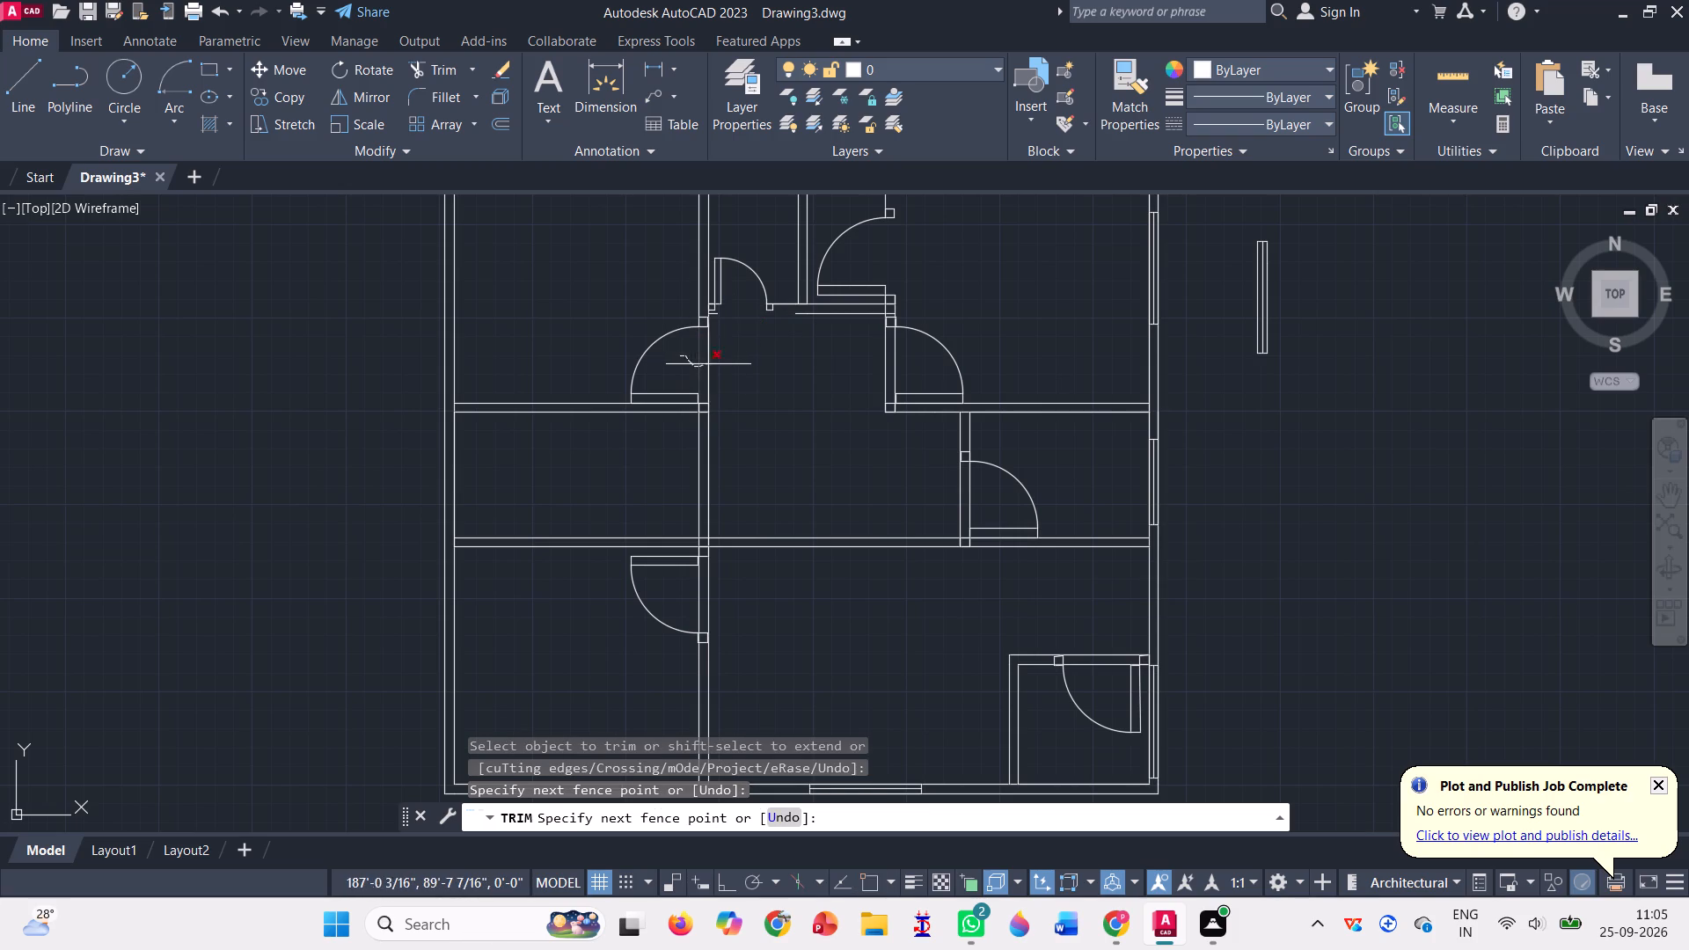
{"action": "left_click_drag", "start_coordinate": [708, 364], "coordinate": [711, 366]}
Trim the wall lines crossing the door openings of the southwest, middle east, northeast and small southeast rooms.
{"action": "left_click_drag", "start_coordinate": [682, 604], "coordinate": [725, 596]}
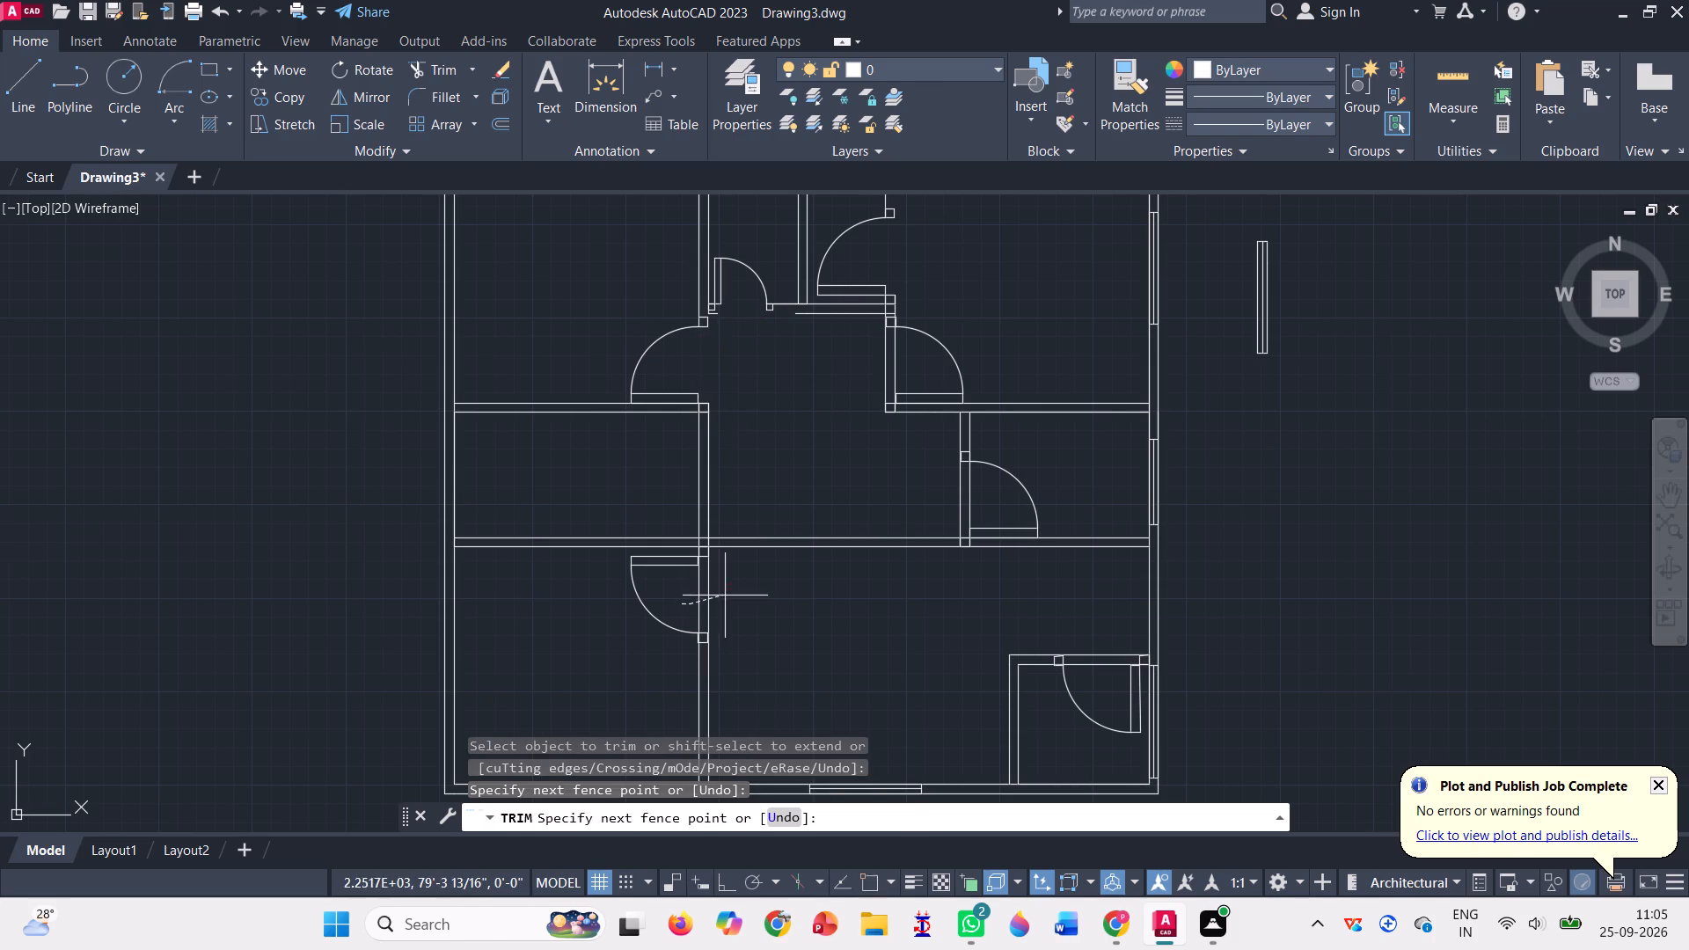
{"action": "left_click_drag", "start_coordinate": [725, 596], "coordinate": [728, 593]}
{"action": "left_click_drag", "start_coordinate": [946, 508], "coordinate": [977, 507]}
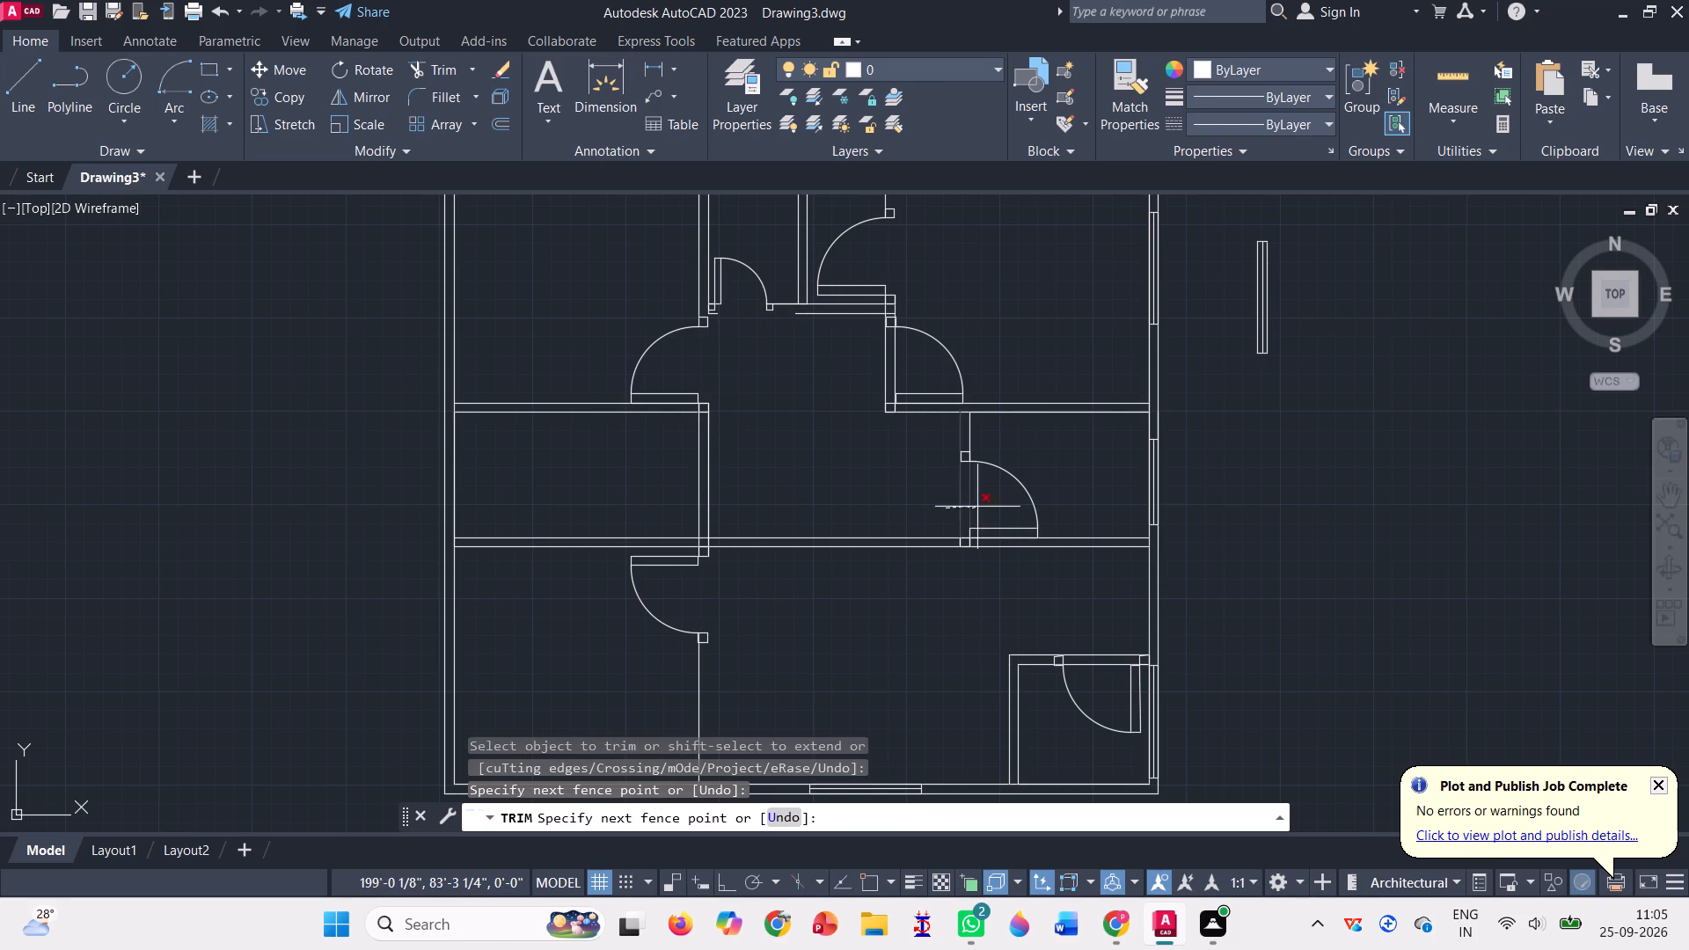
{"action": "left_click_drag", "start_coordinate": [977, 507], "coordinate": [980, 507]}
{"action": "left_click_drag", "start_coordinate": [905, 352], "coordinate": [872, 371]}
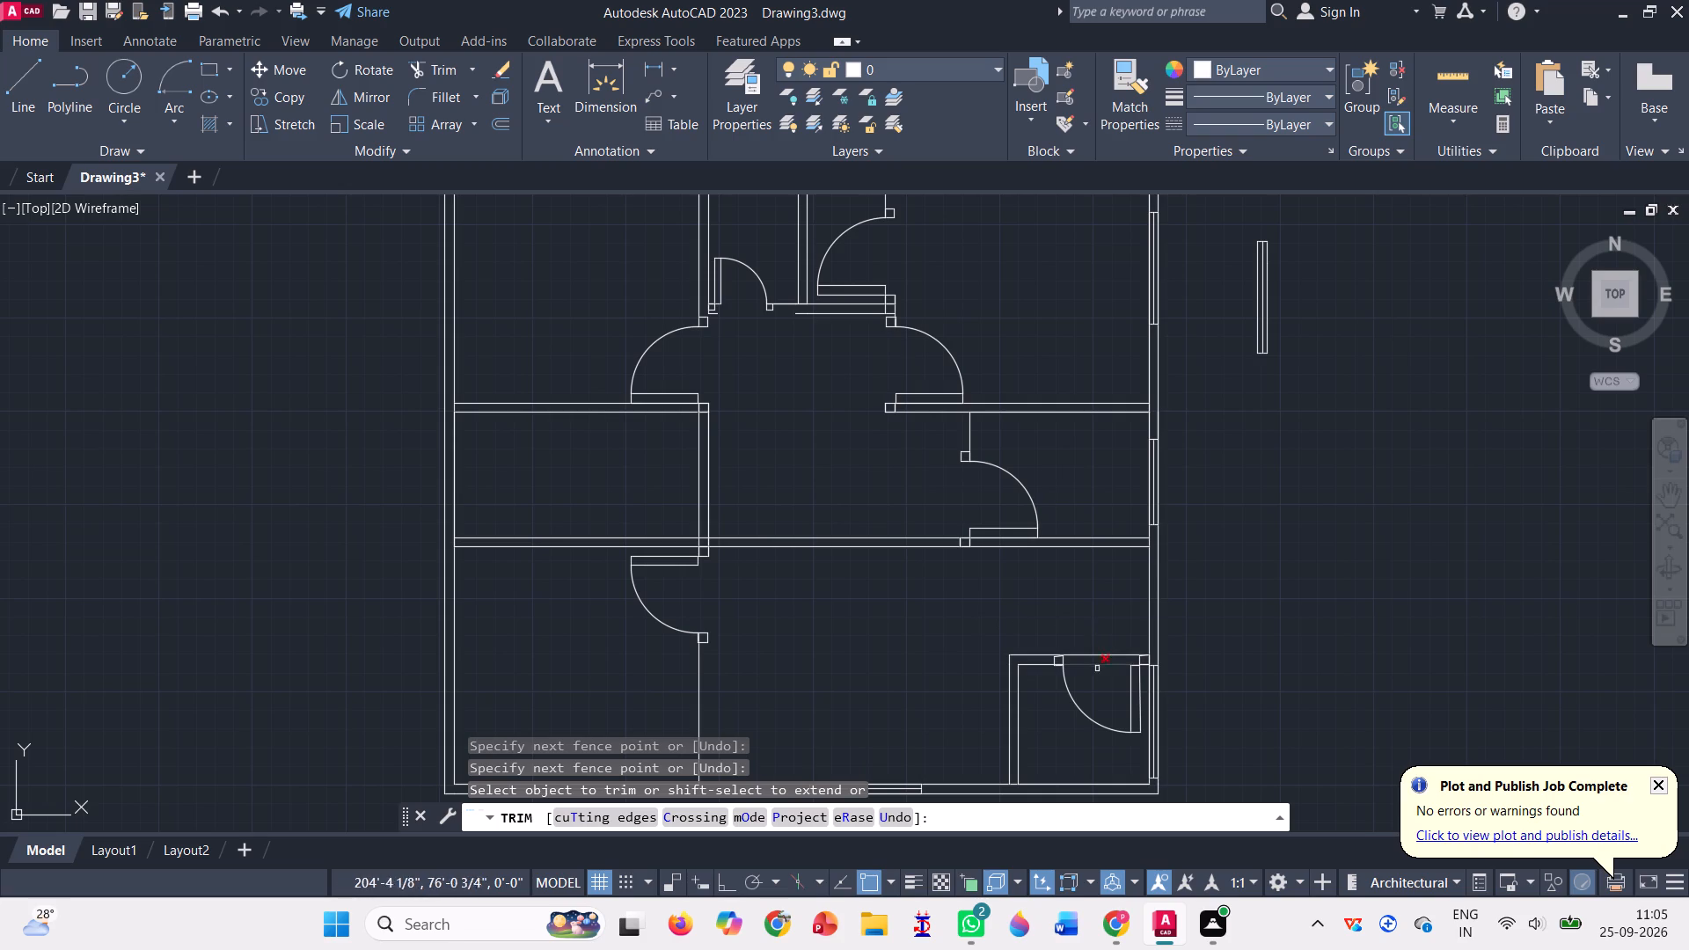
{"action": "left_click_drag", "start_coordinate": [1103, 677], "coordinate": [1093, 653]}
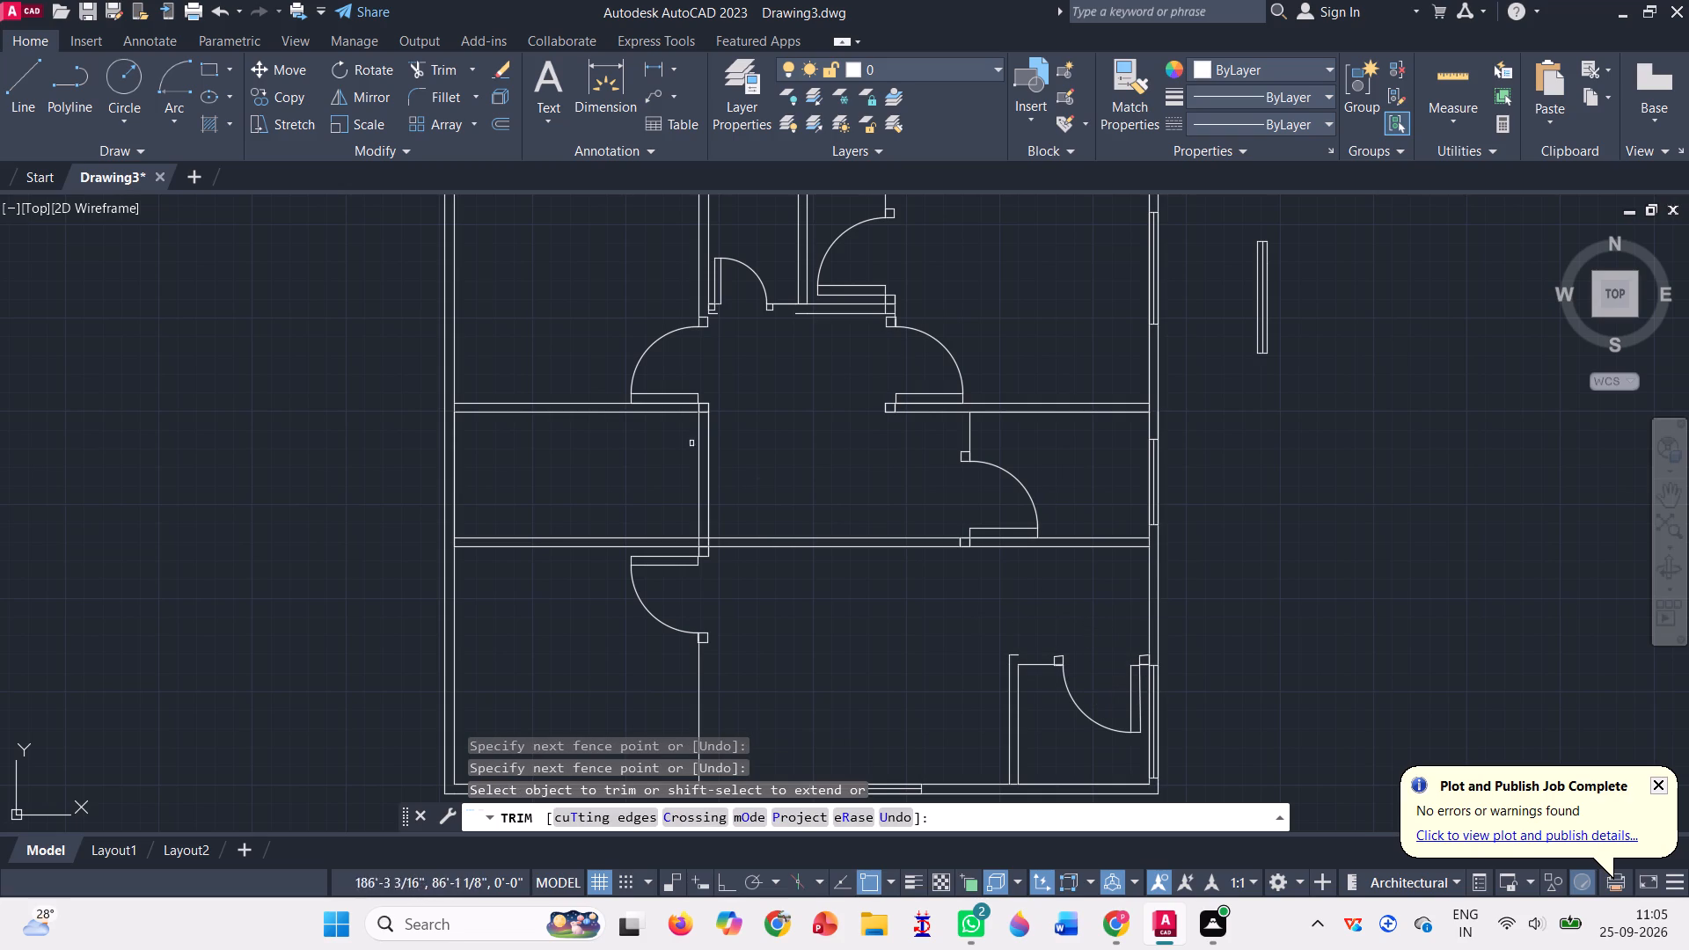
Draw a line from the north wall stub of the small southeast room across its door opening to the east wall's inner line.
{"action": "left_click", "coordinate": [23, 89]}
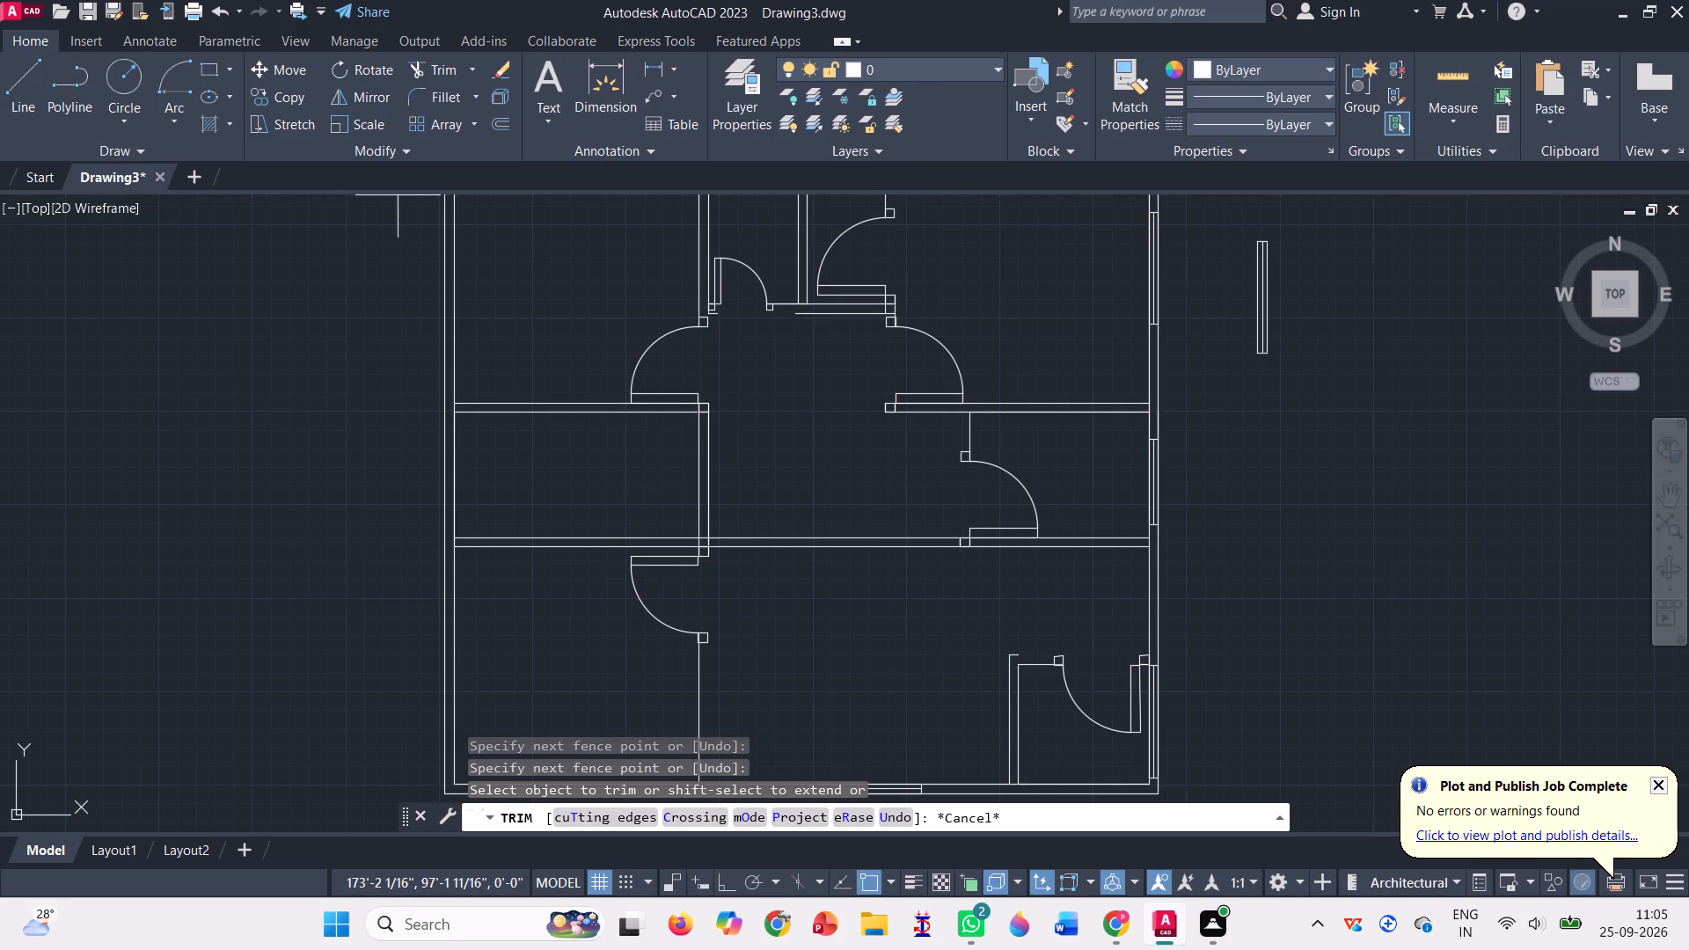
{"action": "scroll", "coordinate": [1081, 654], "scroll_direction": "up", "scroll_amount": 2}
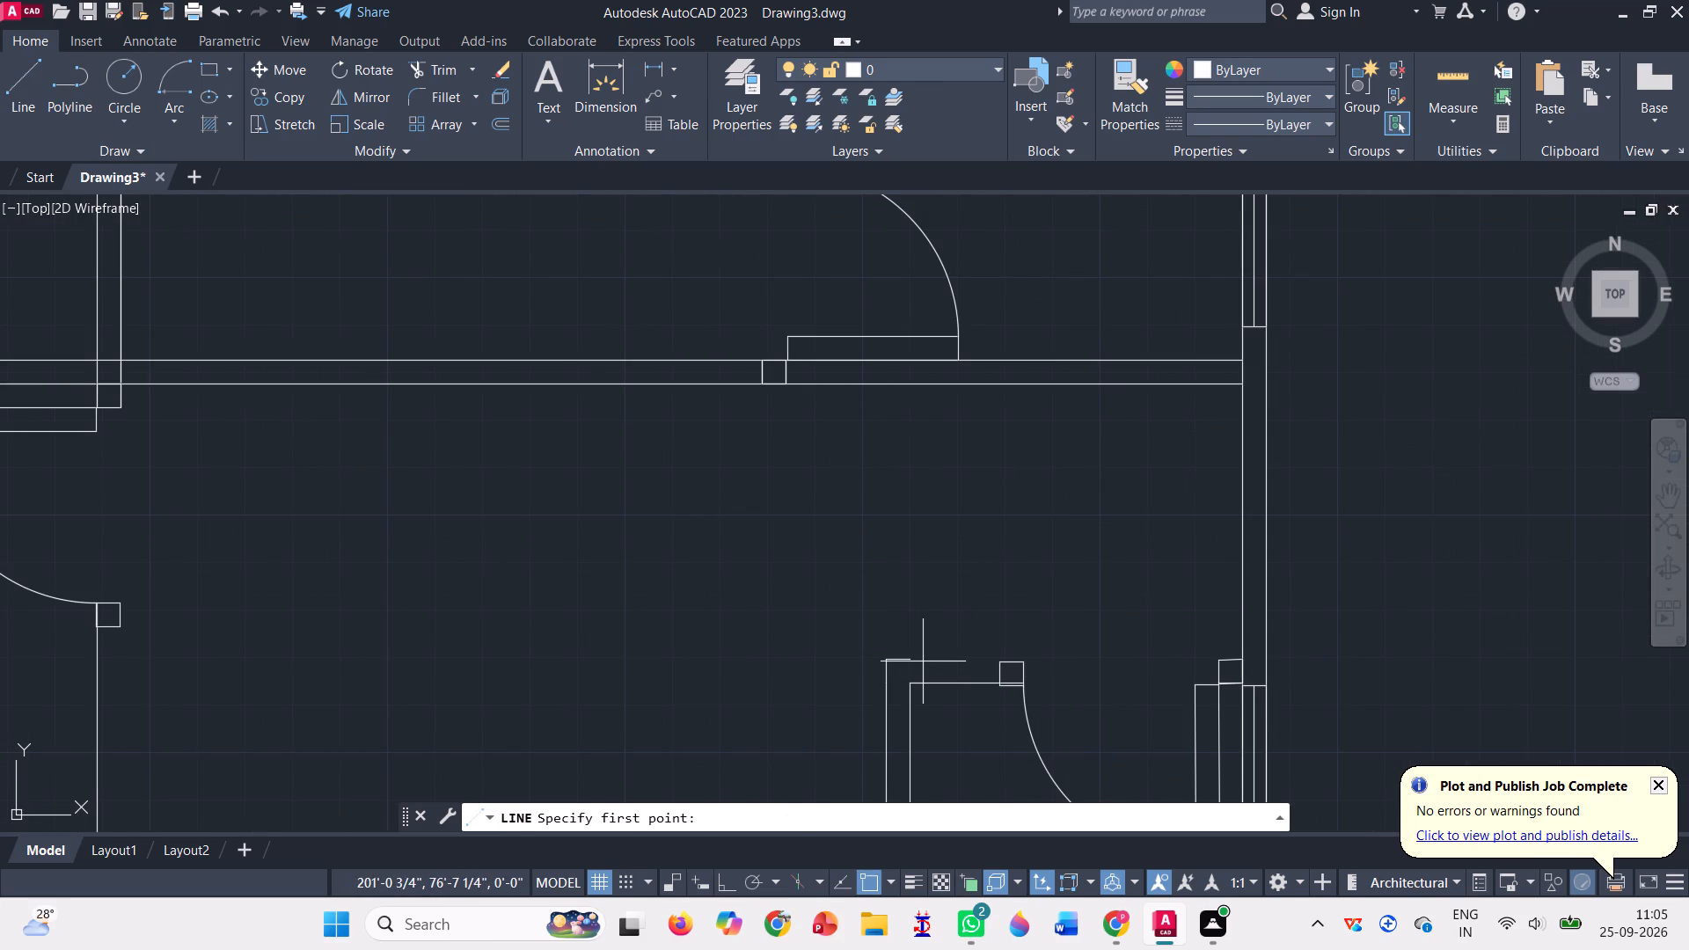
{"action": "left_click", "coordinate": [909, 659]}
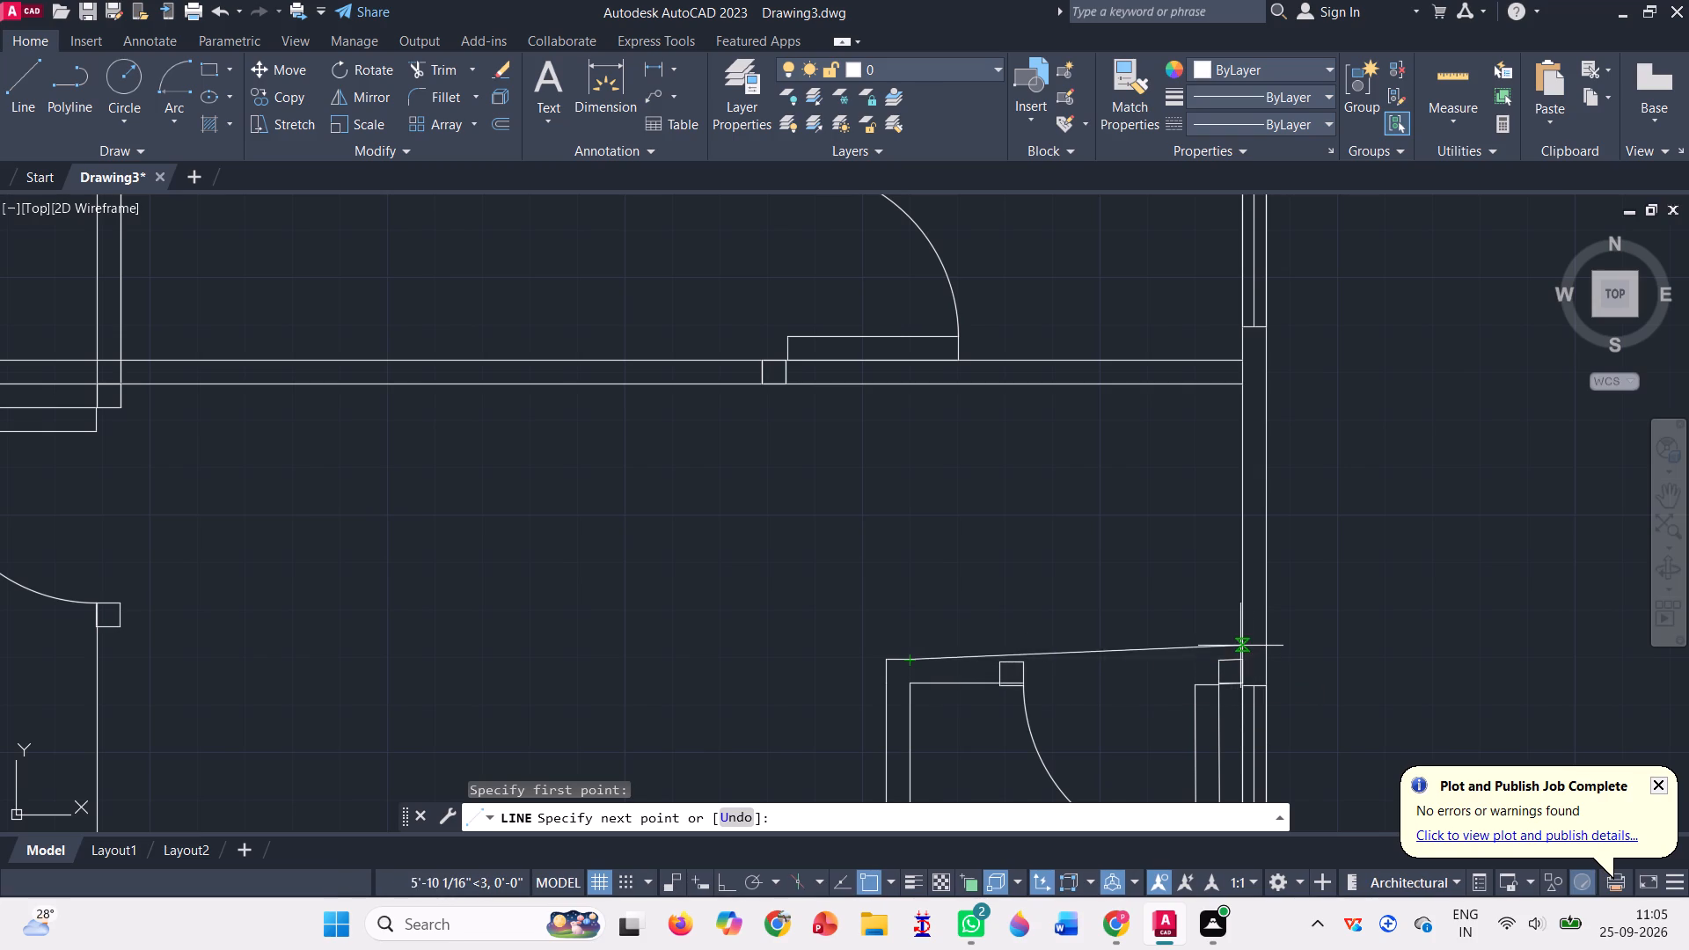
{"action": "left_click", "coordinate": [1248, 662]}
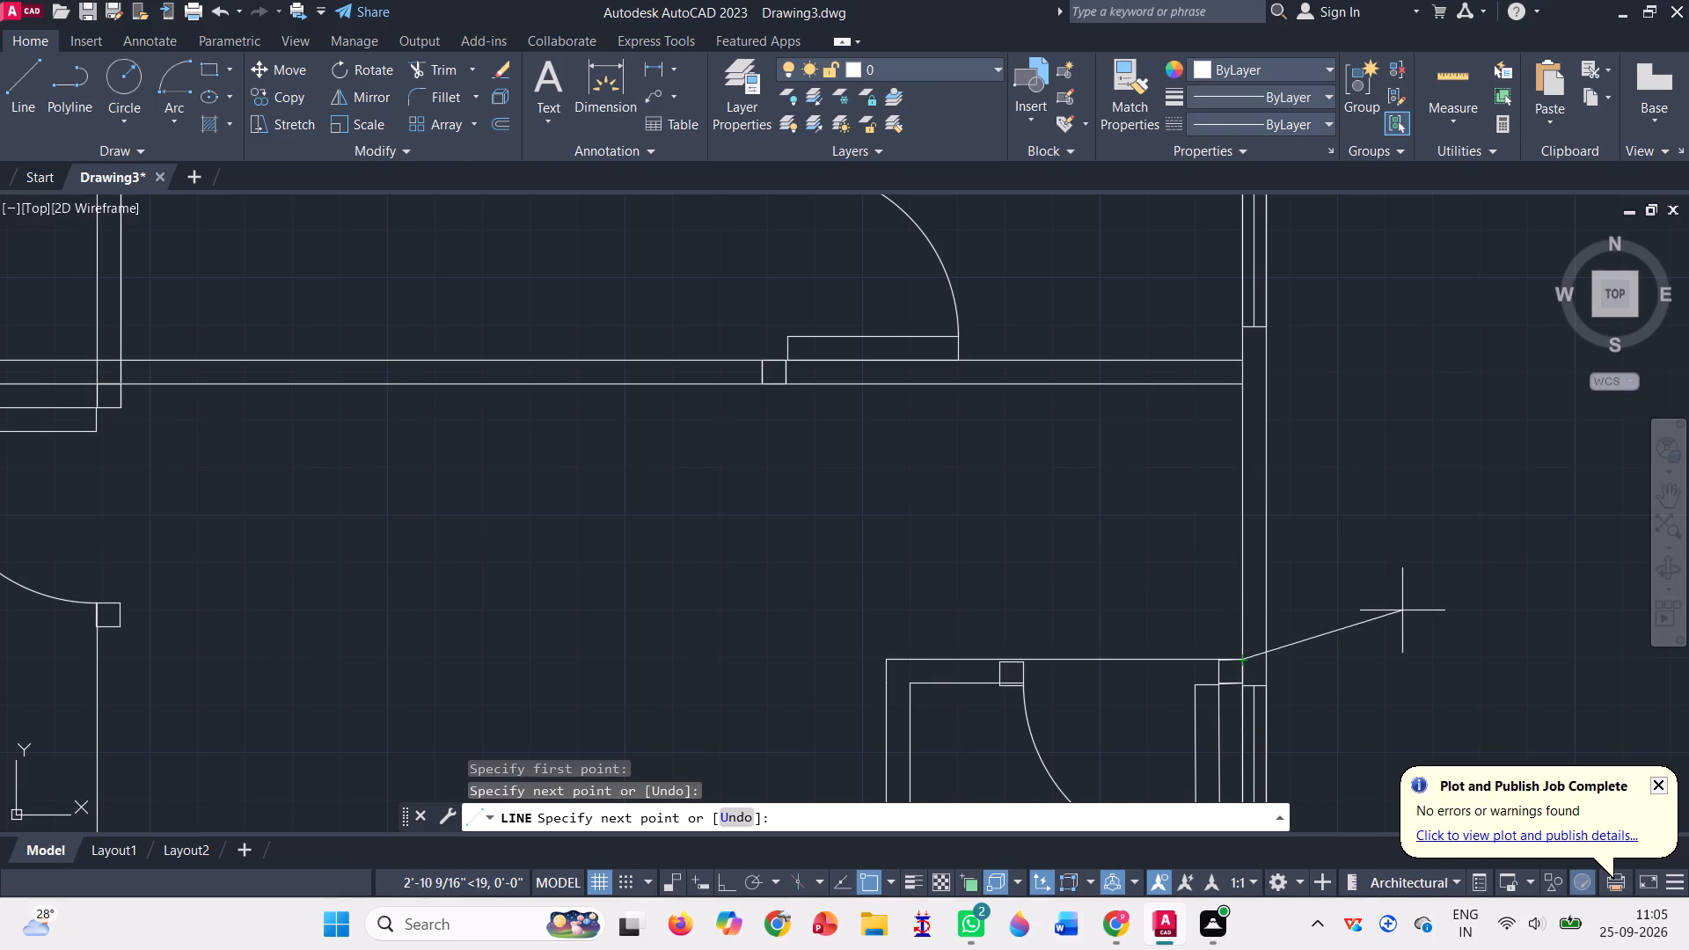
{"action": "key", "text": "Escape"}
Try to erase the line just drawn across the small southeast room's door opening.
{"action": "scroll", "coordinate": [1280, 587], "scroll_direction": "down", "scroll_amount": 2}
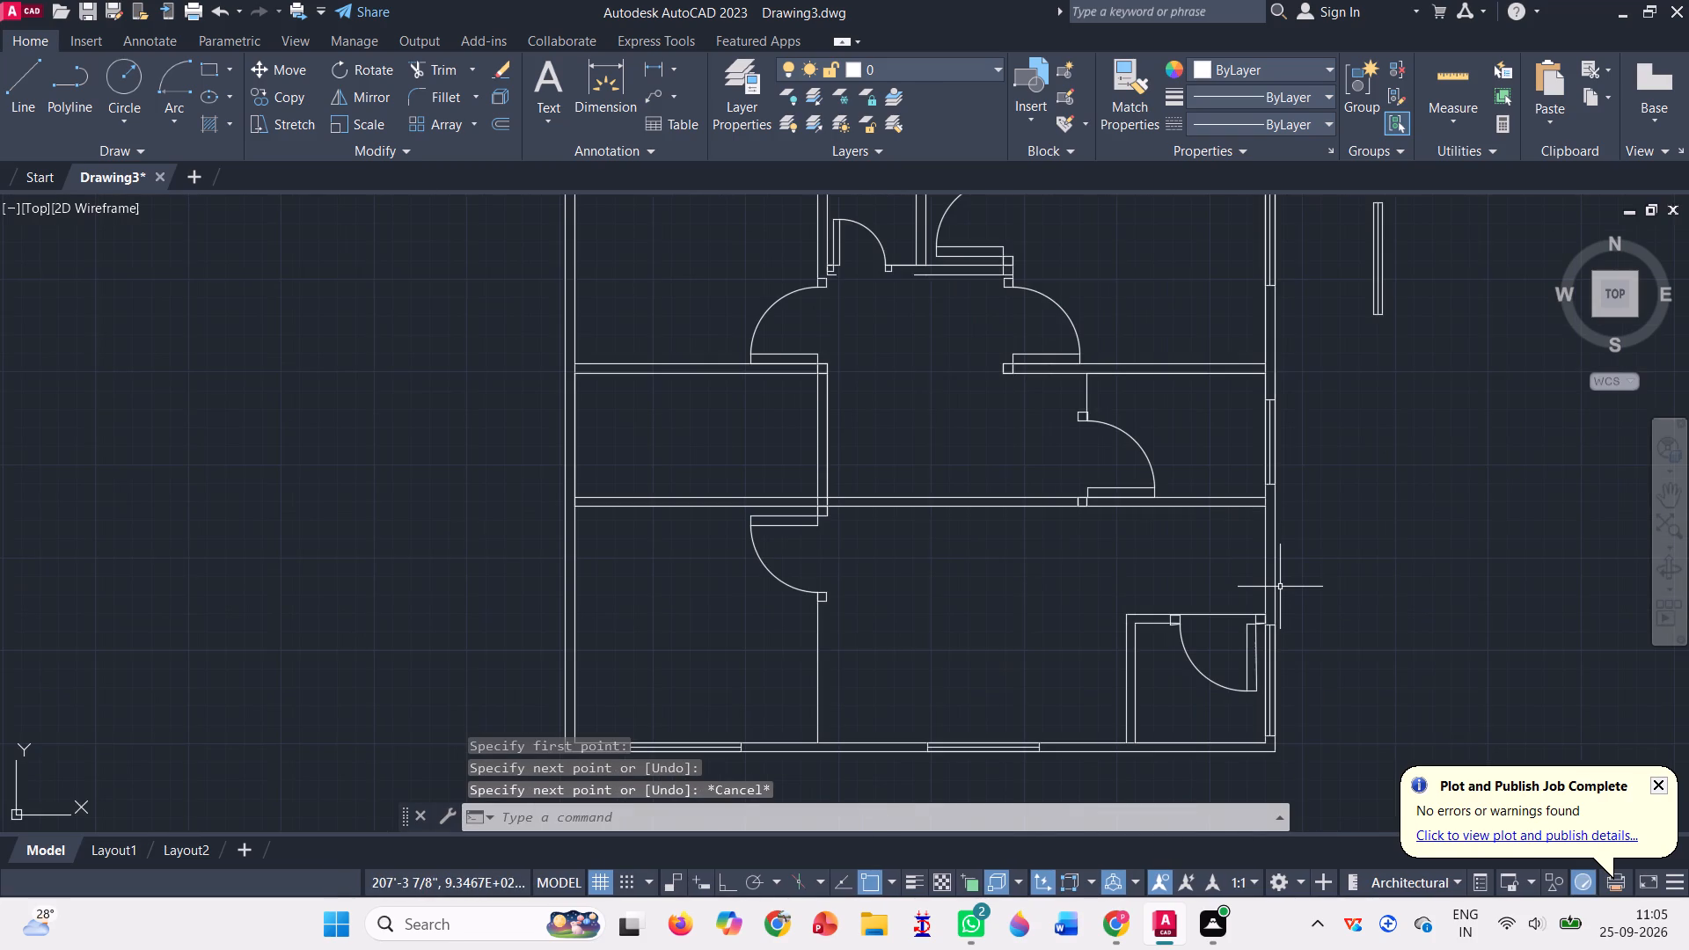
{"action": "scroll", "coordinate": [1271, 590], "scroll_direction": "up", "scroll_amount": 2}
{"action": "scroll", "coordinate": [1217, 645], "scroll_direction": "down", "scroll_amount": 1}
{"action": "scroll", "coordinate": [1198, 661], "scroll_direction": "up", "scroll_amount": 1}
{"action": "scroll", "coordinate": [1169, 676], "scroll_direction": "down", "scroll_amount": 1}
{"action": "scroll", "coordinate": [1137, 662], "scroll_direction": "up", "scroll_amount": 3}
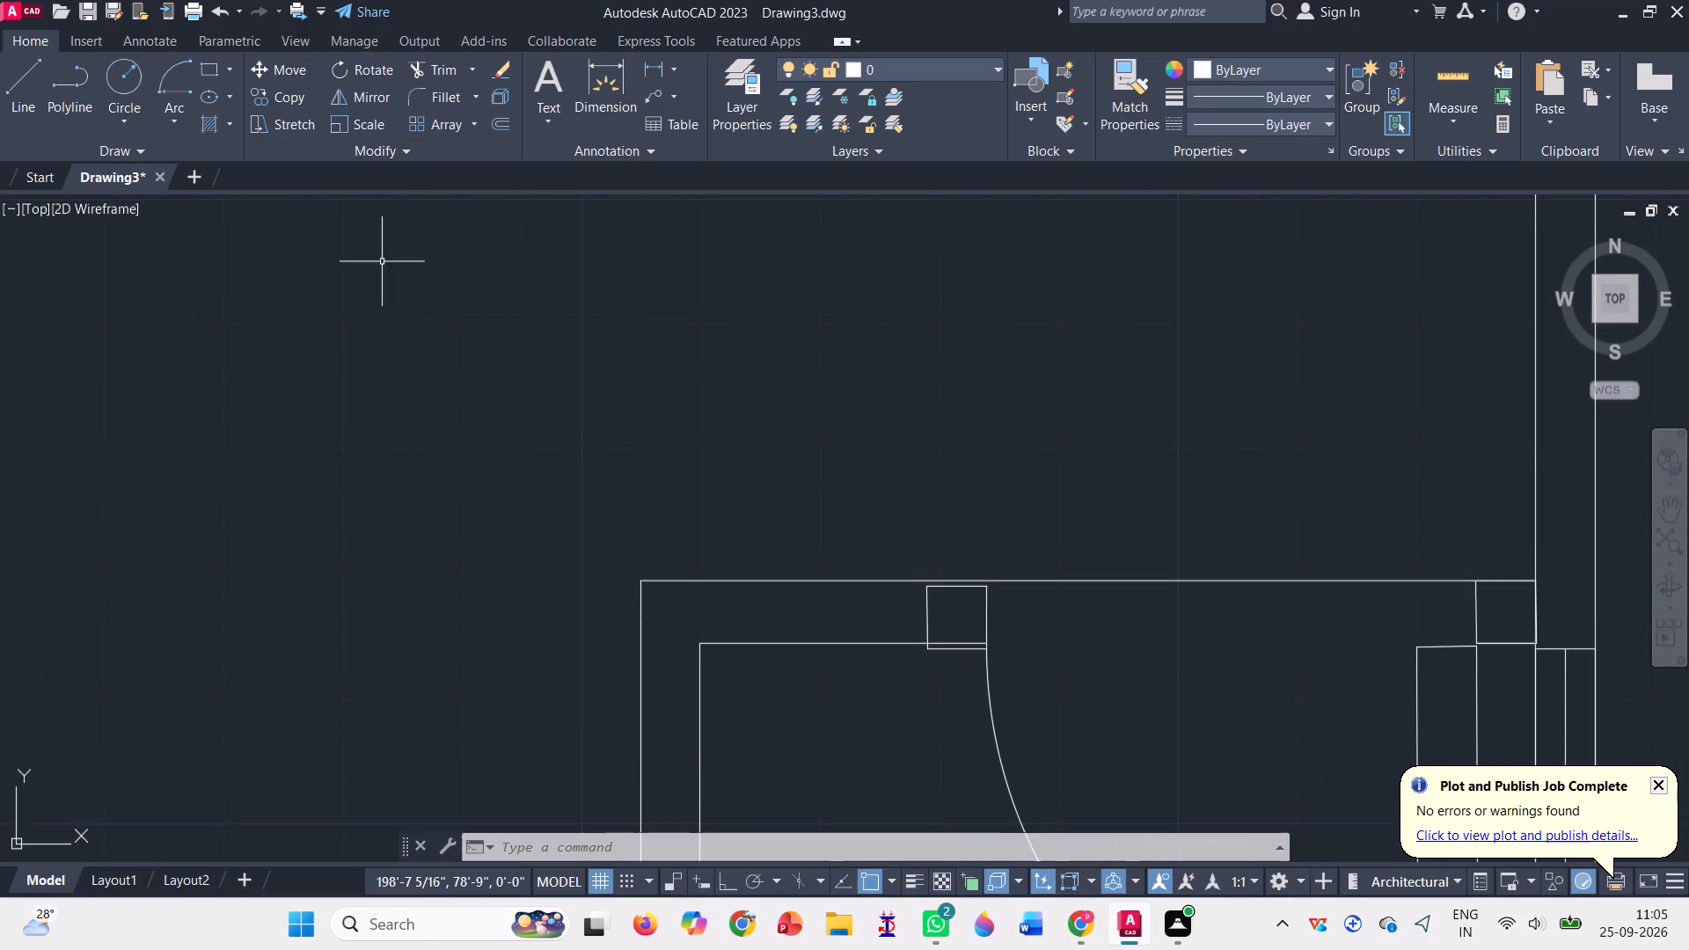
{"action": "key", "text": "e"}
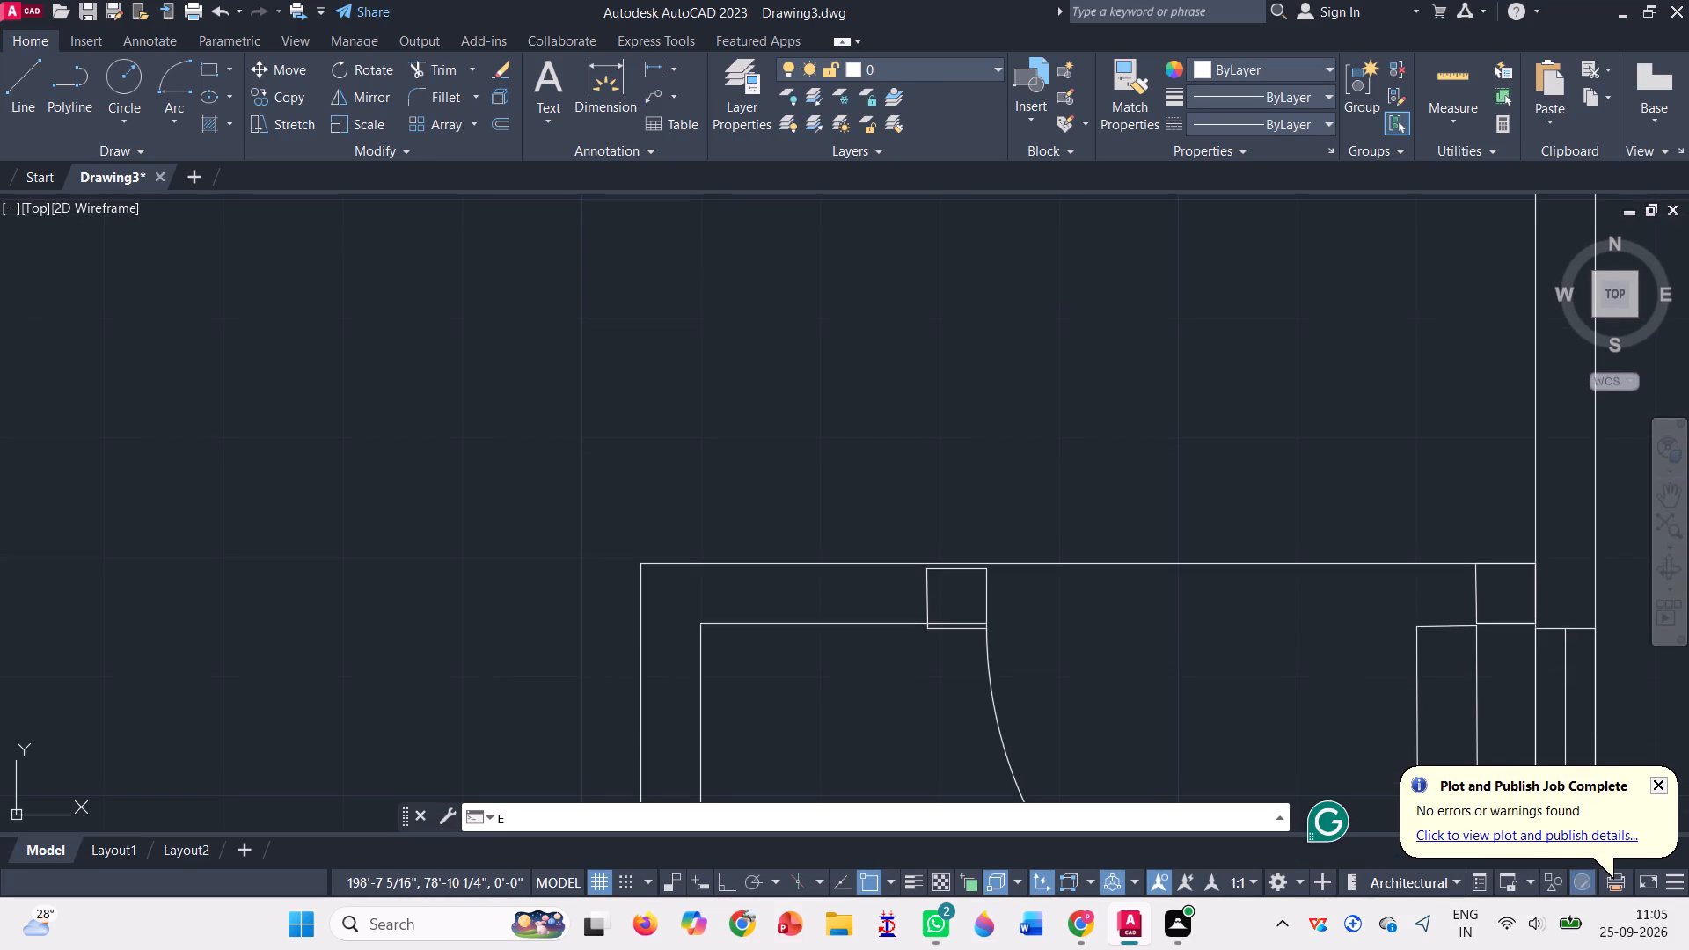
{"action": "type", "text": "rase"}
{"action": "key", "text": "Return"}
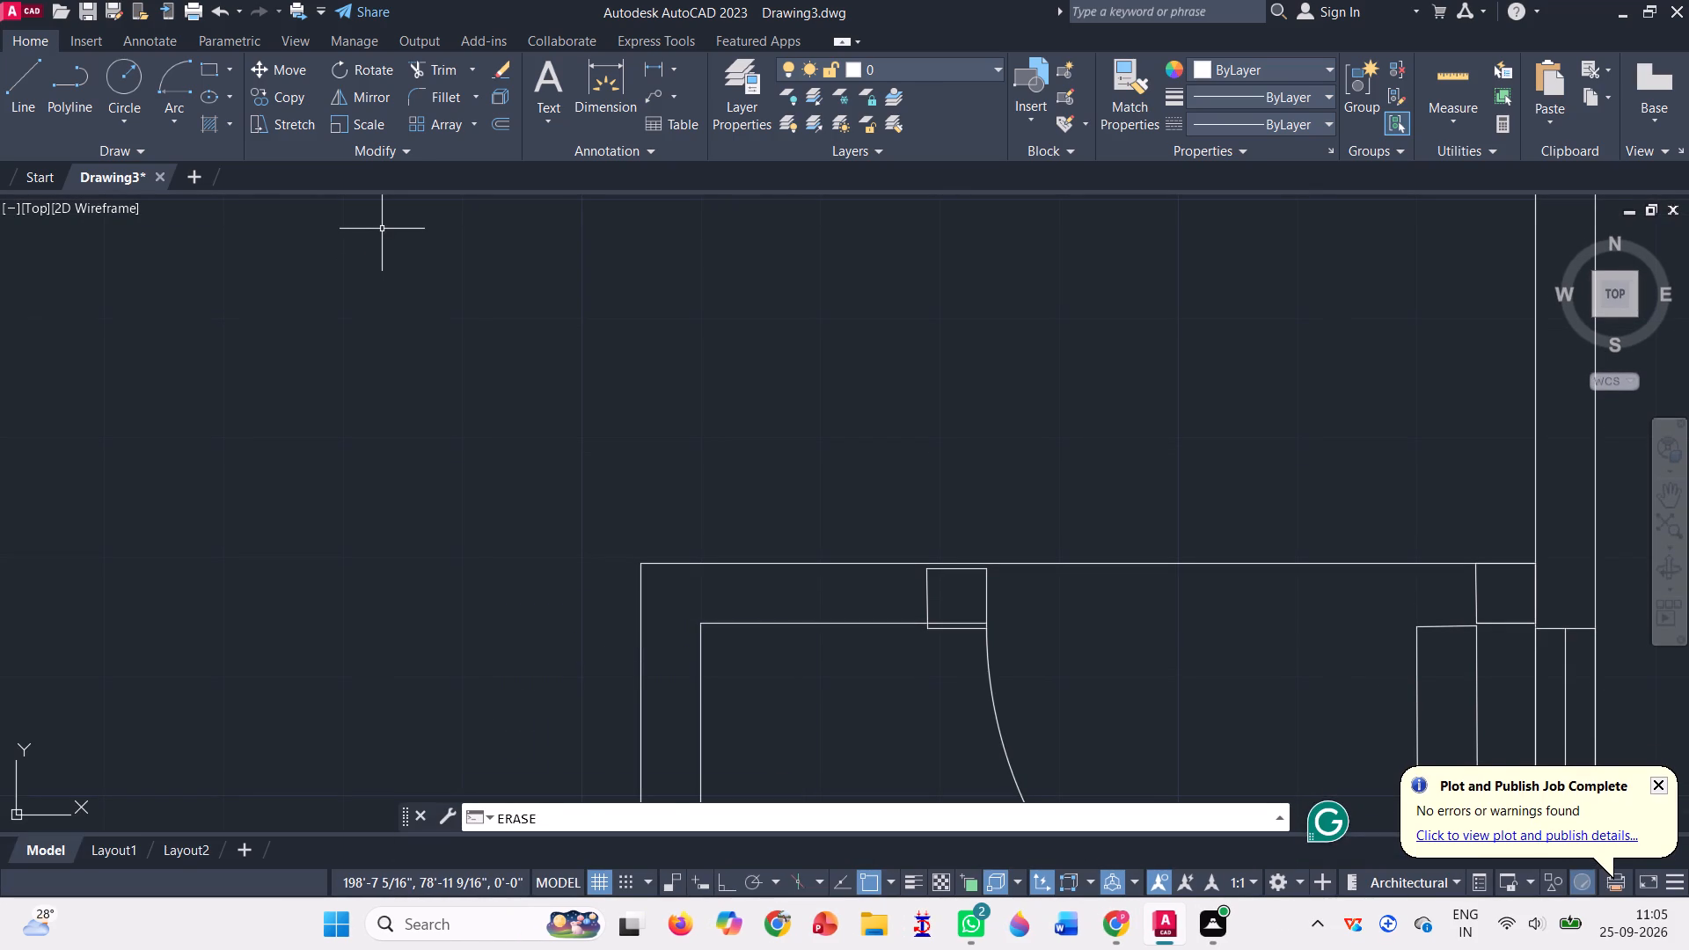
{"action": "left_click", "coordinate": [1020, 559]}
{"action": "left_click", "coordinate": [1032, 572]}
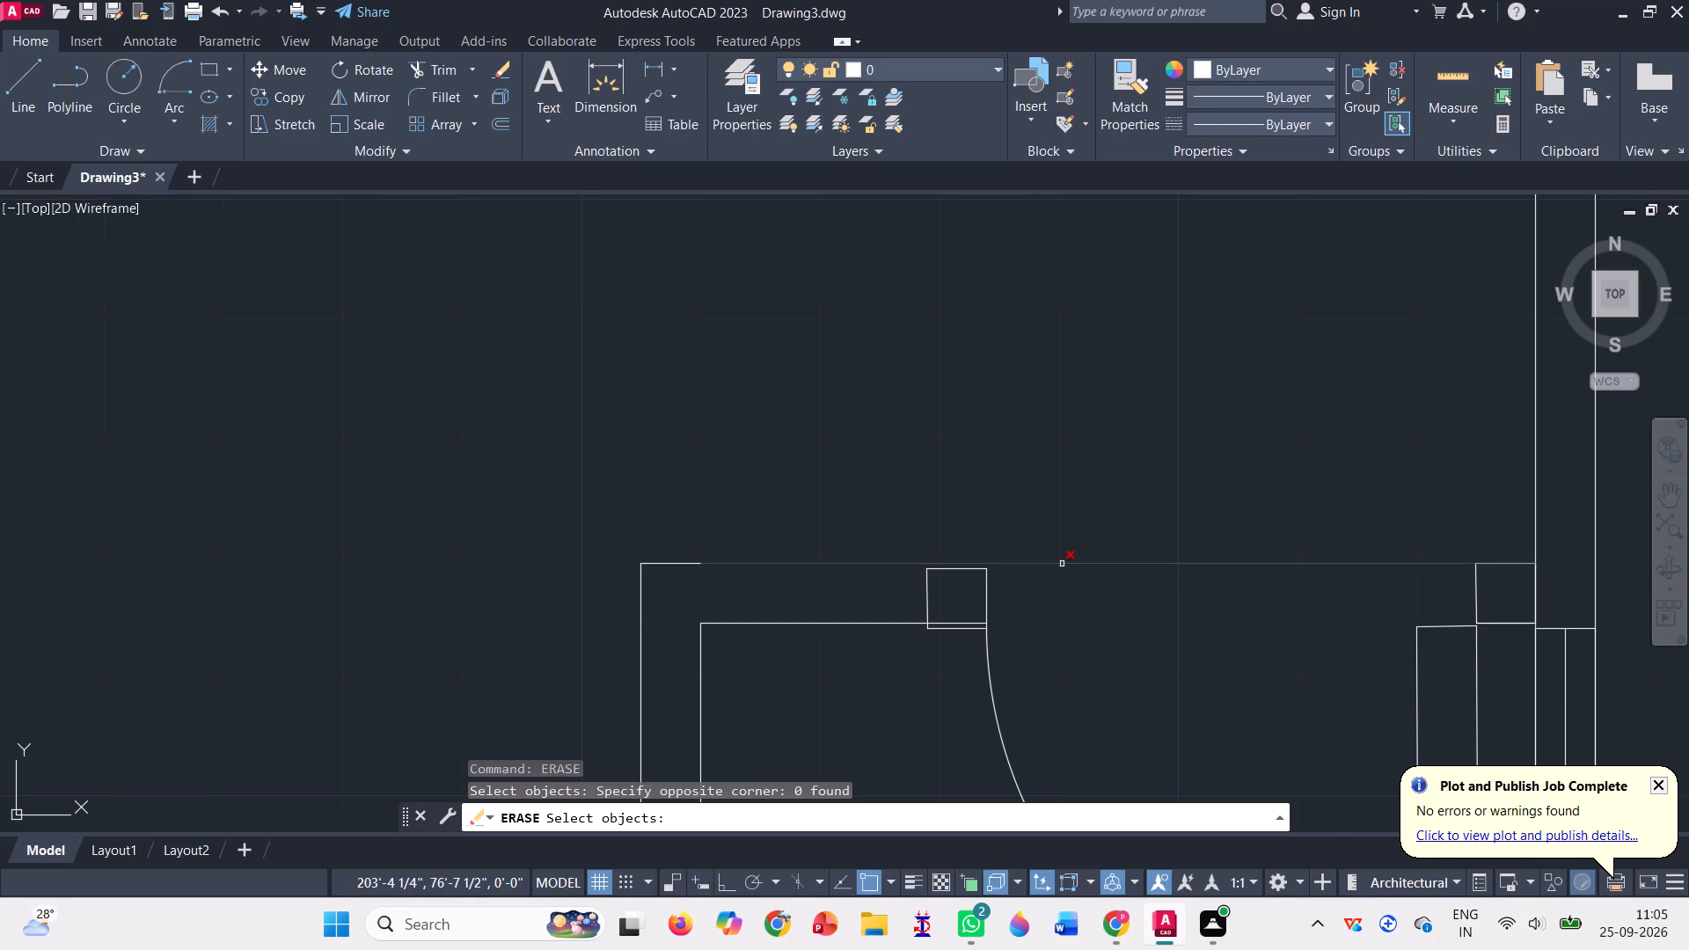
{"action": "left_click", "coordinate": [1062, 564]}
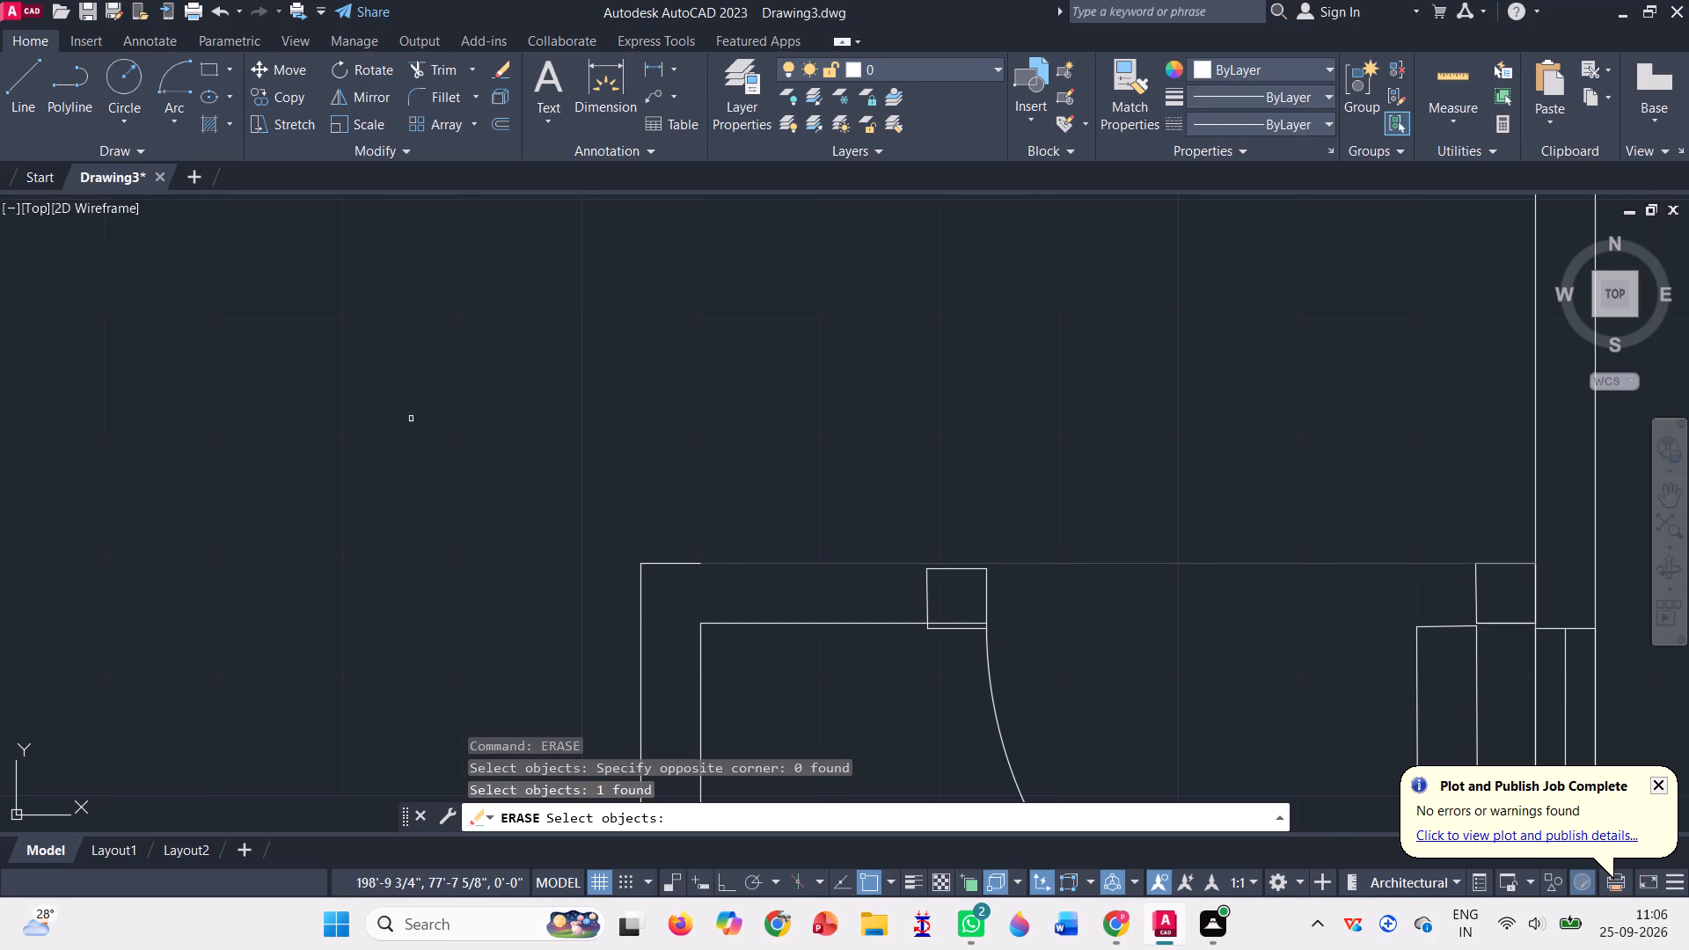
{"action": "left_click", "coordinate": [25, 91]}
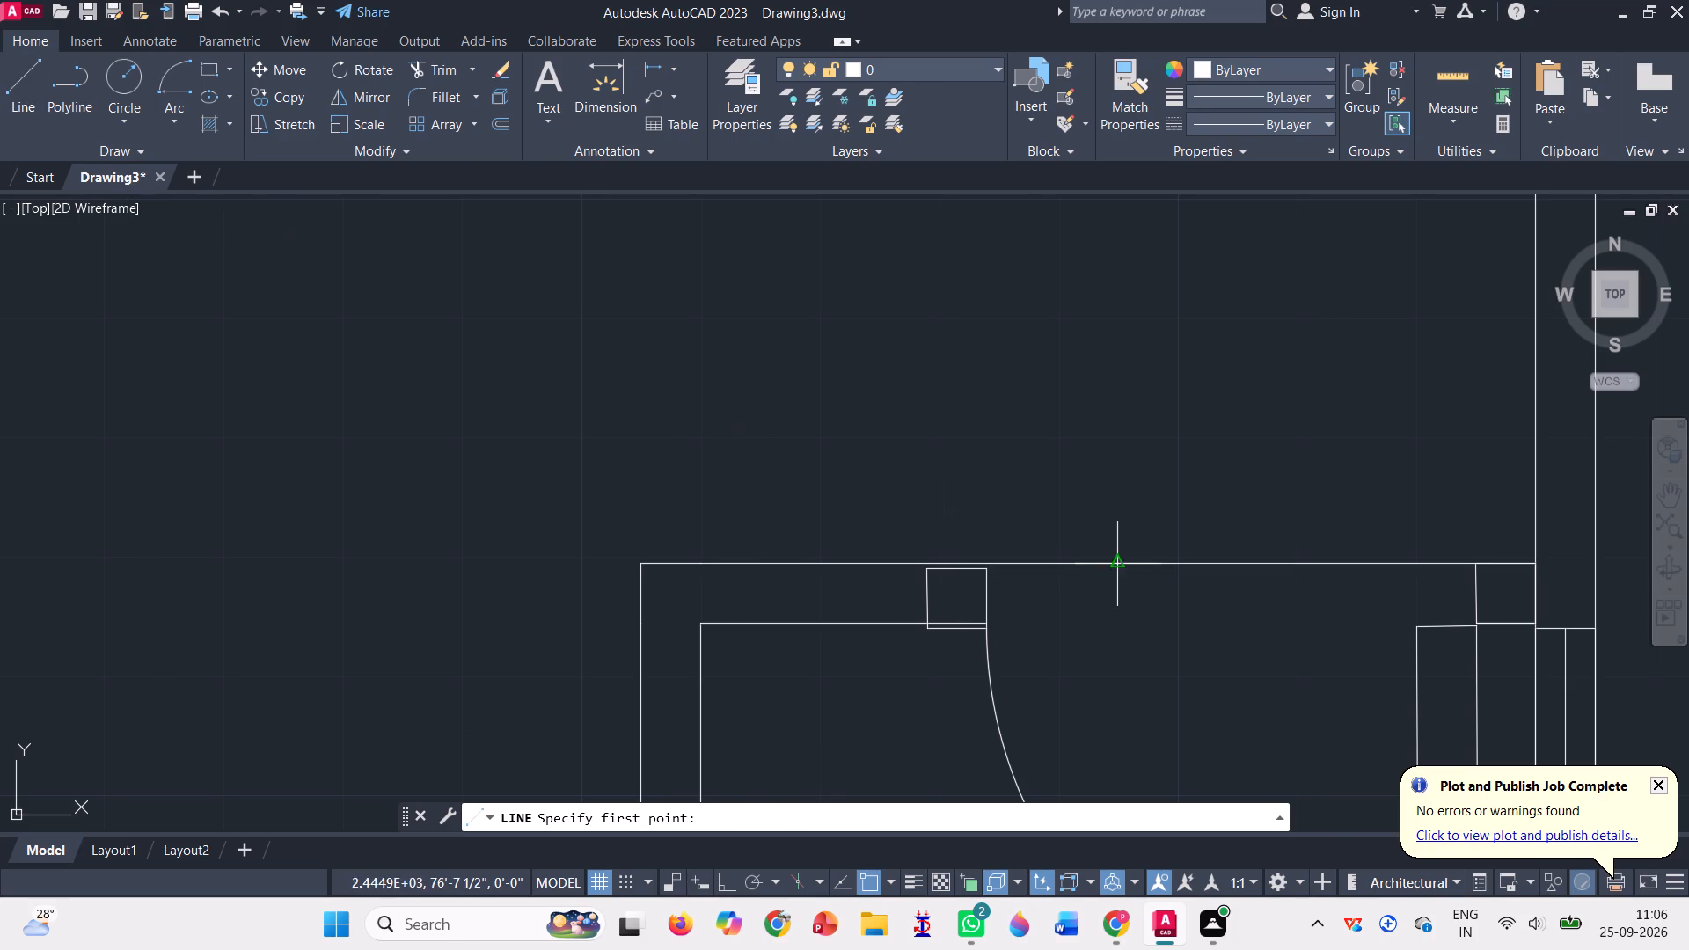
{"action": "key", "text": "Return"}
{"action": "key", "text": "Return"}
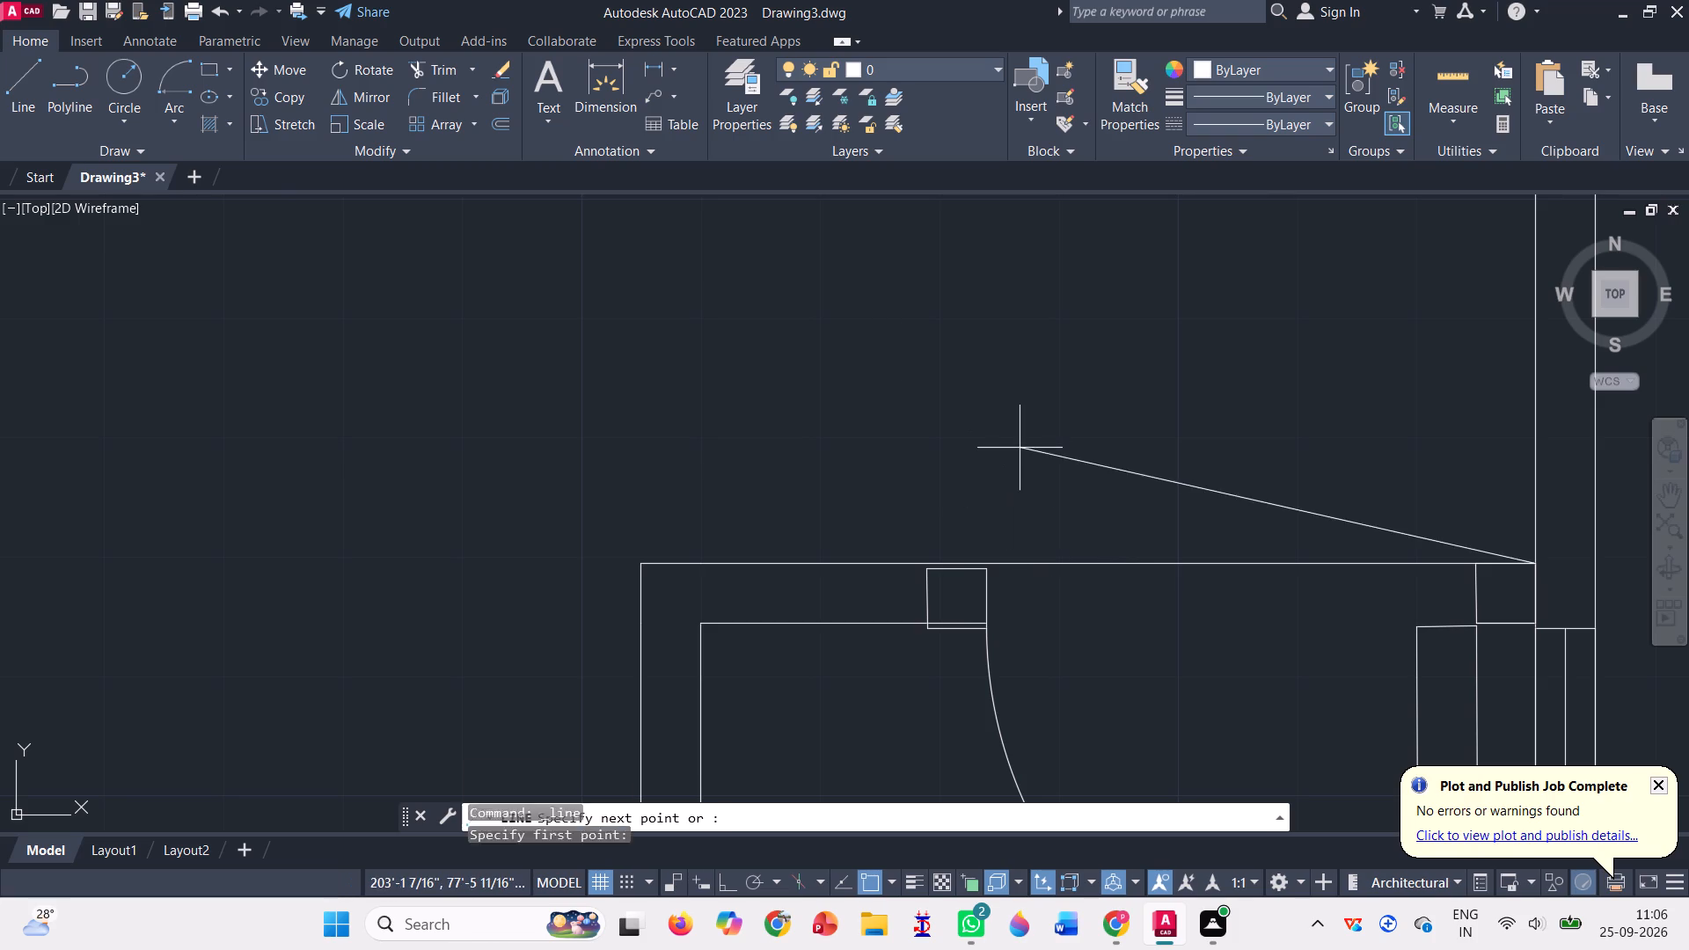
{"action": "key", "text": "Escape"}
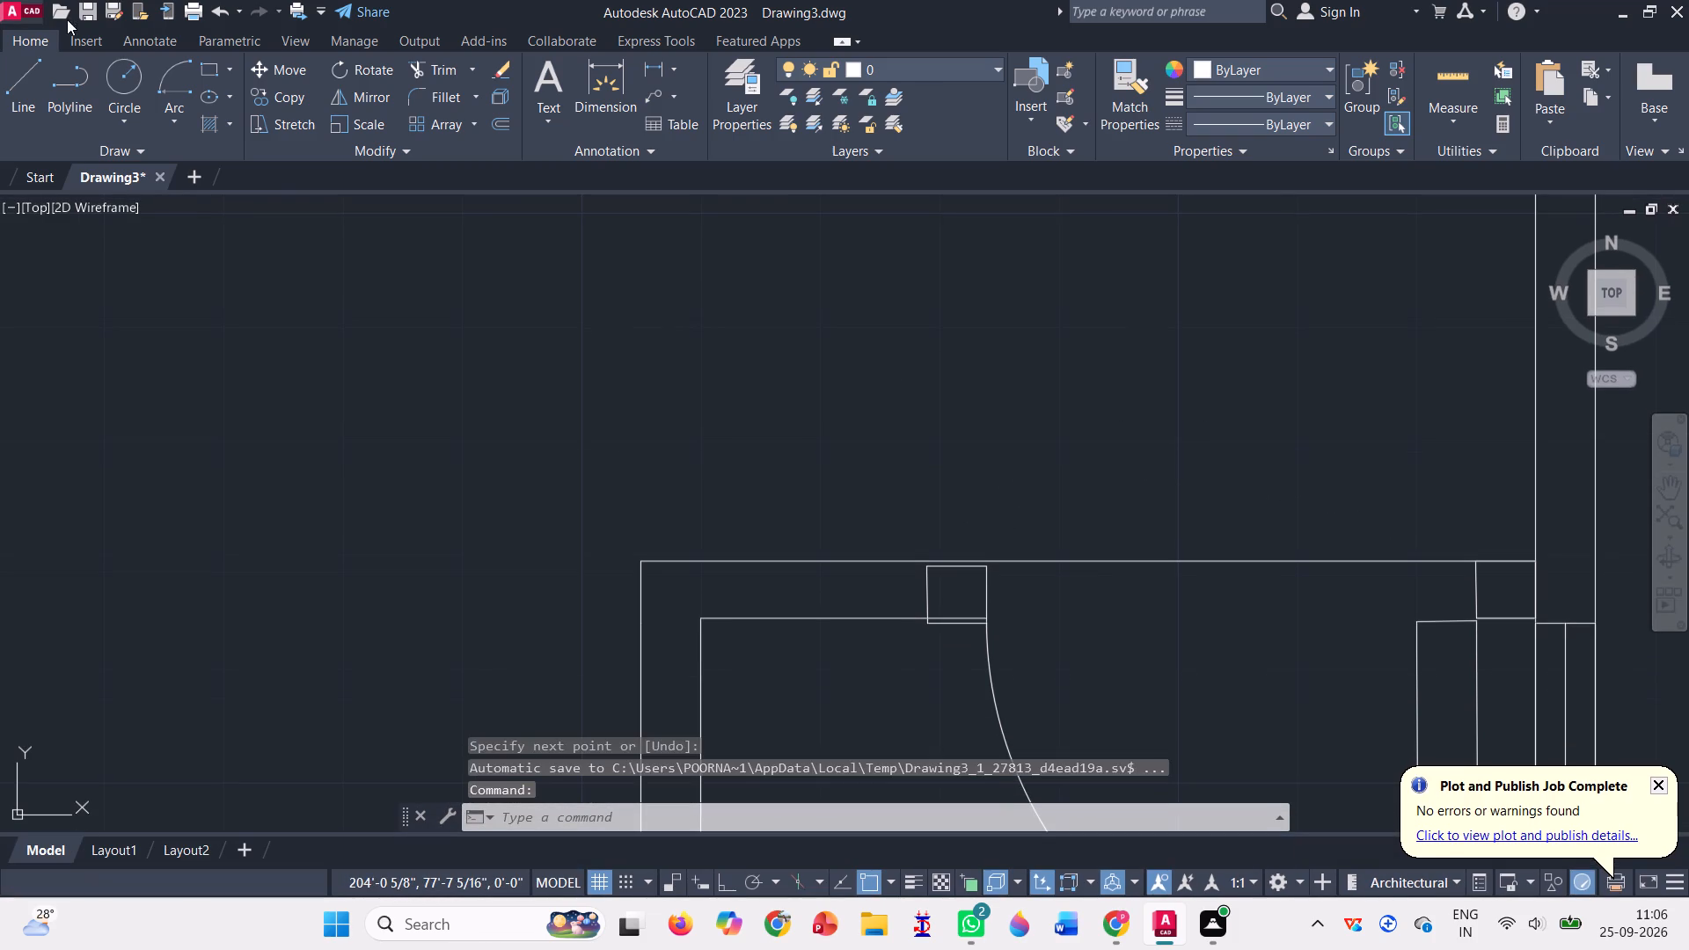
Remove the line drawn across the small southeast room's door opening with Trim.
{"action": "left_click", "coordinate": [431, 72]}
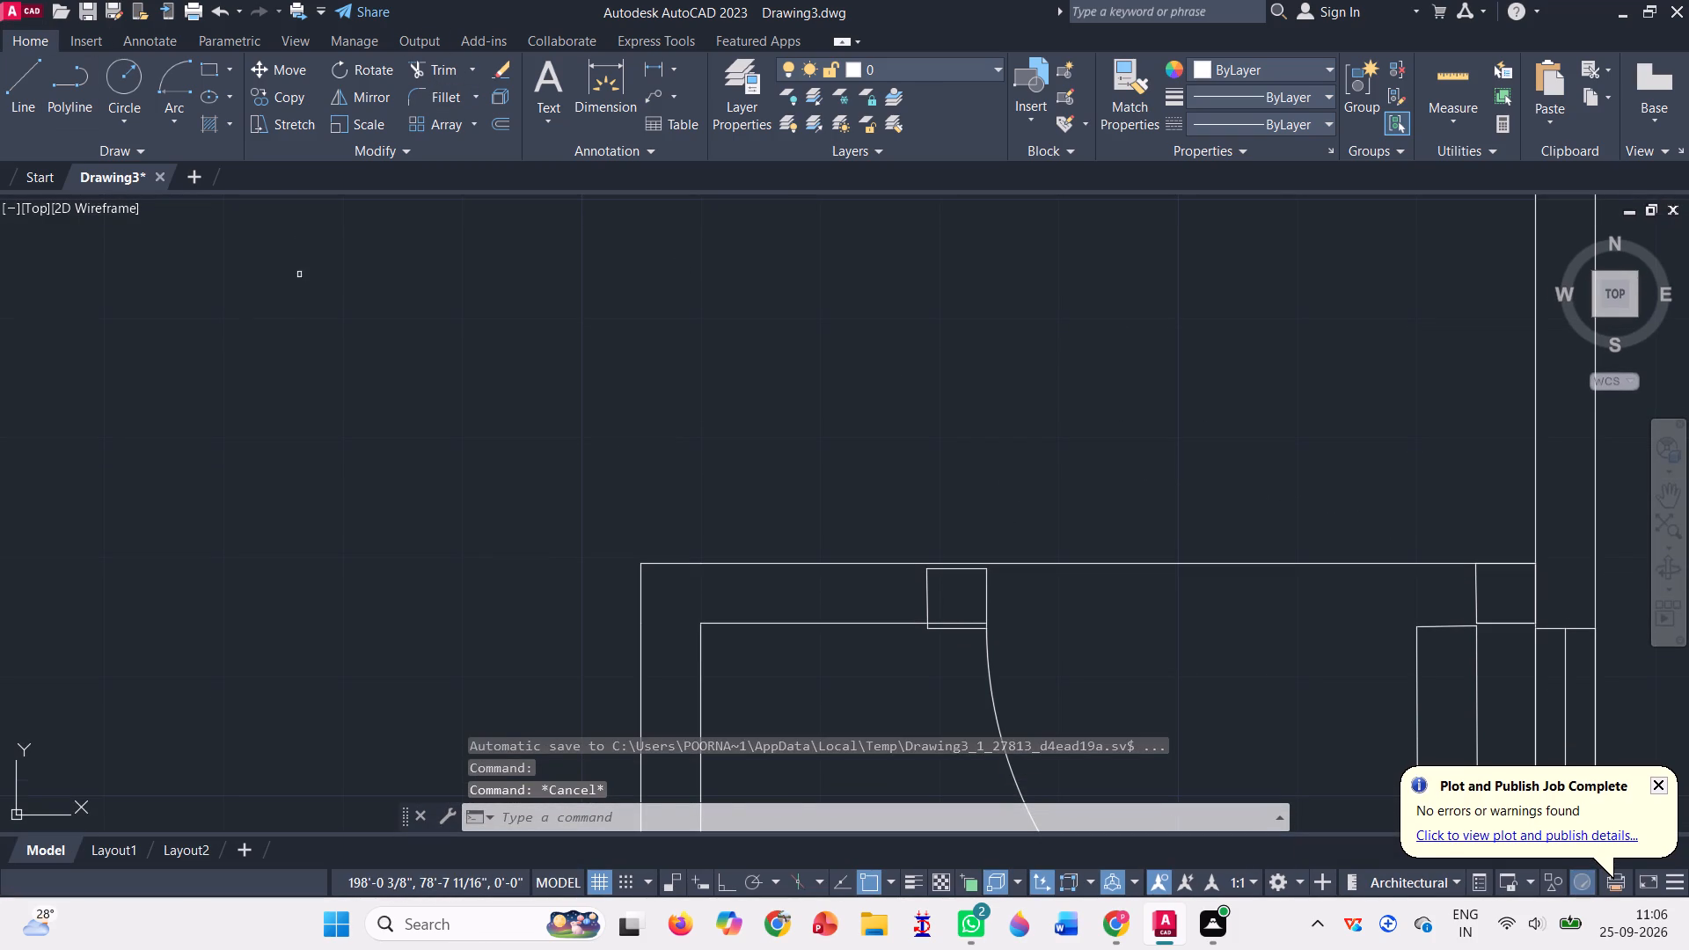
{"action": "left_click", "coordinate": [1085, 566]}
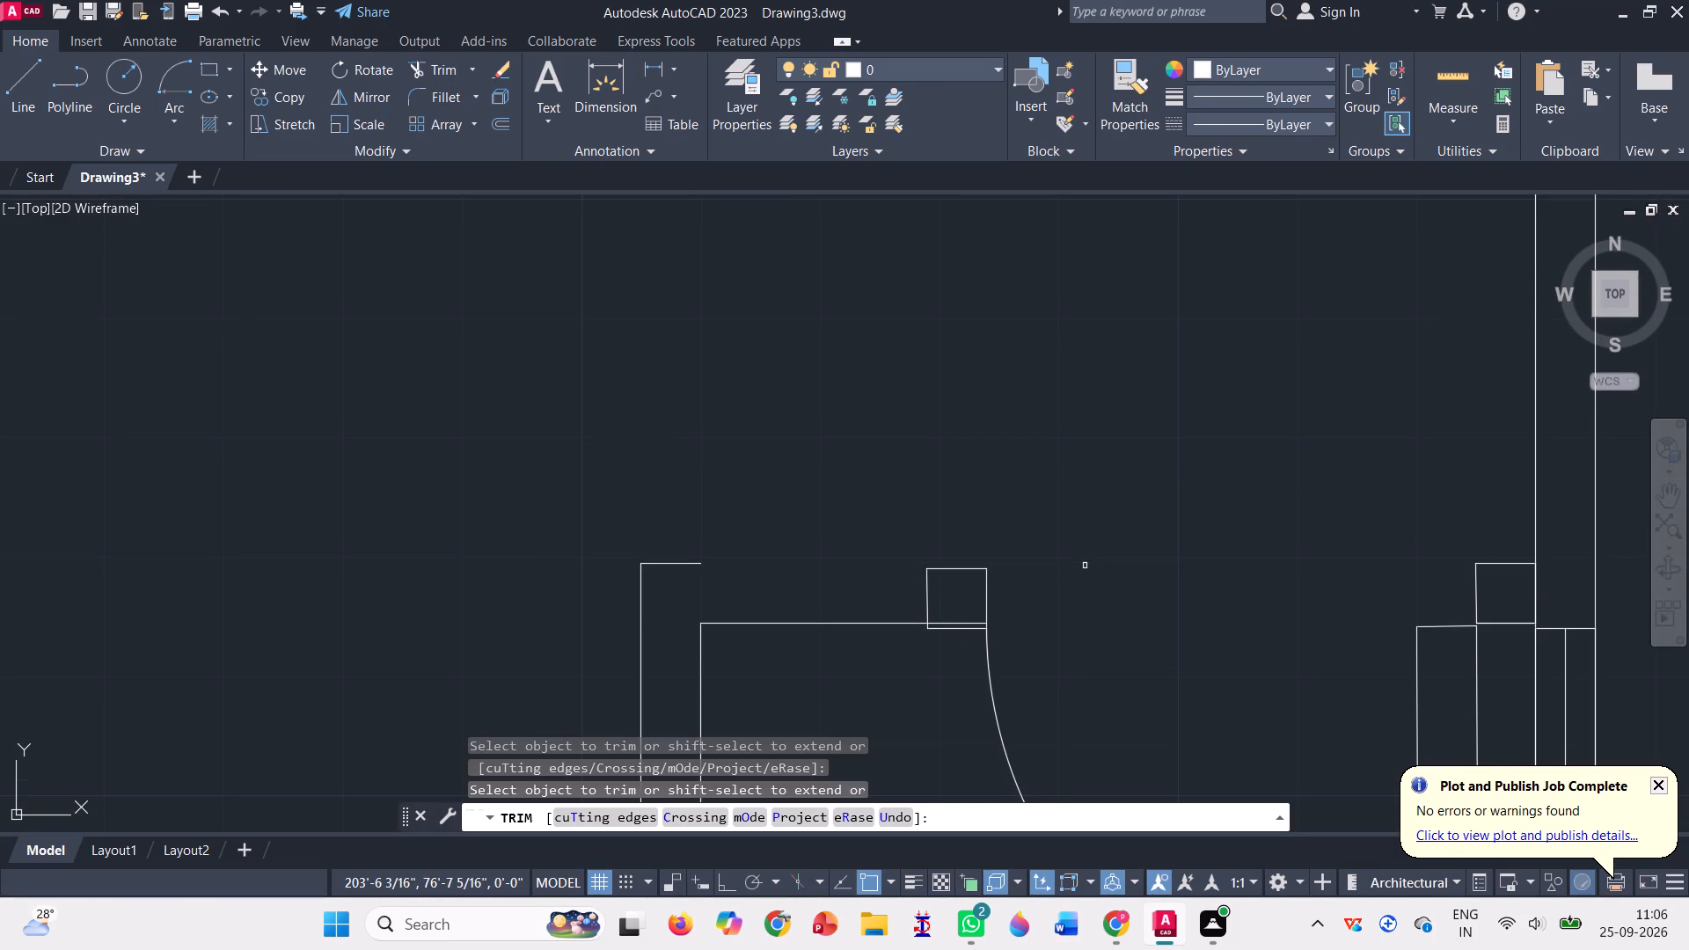
Move the square west door jamb of the small southeast room about 1/2" north onto the north wall's inner line.
{"action": "left_click", "coordinate": [288, 70]}
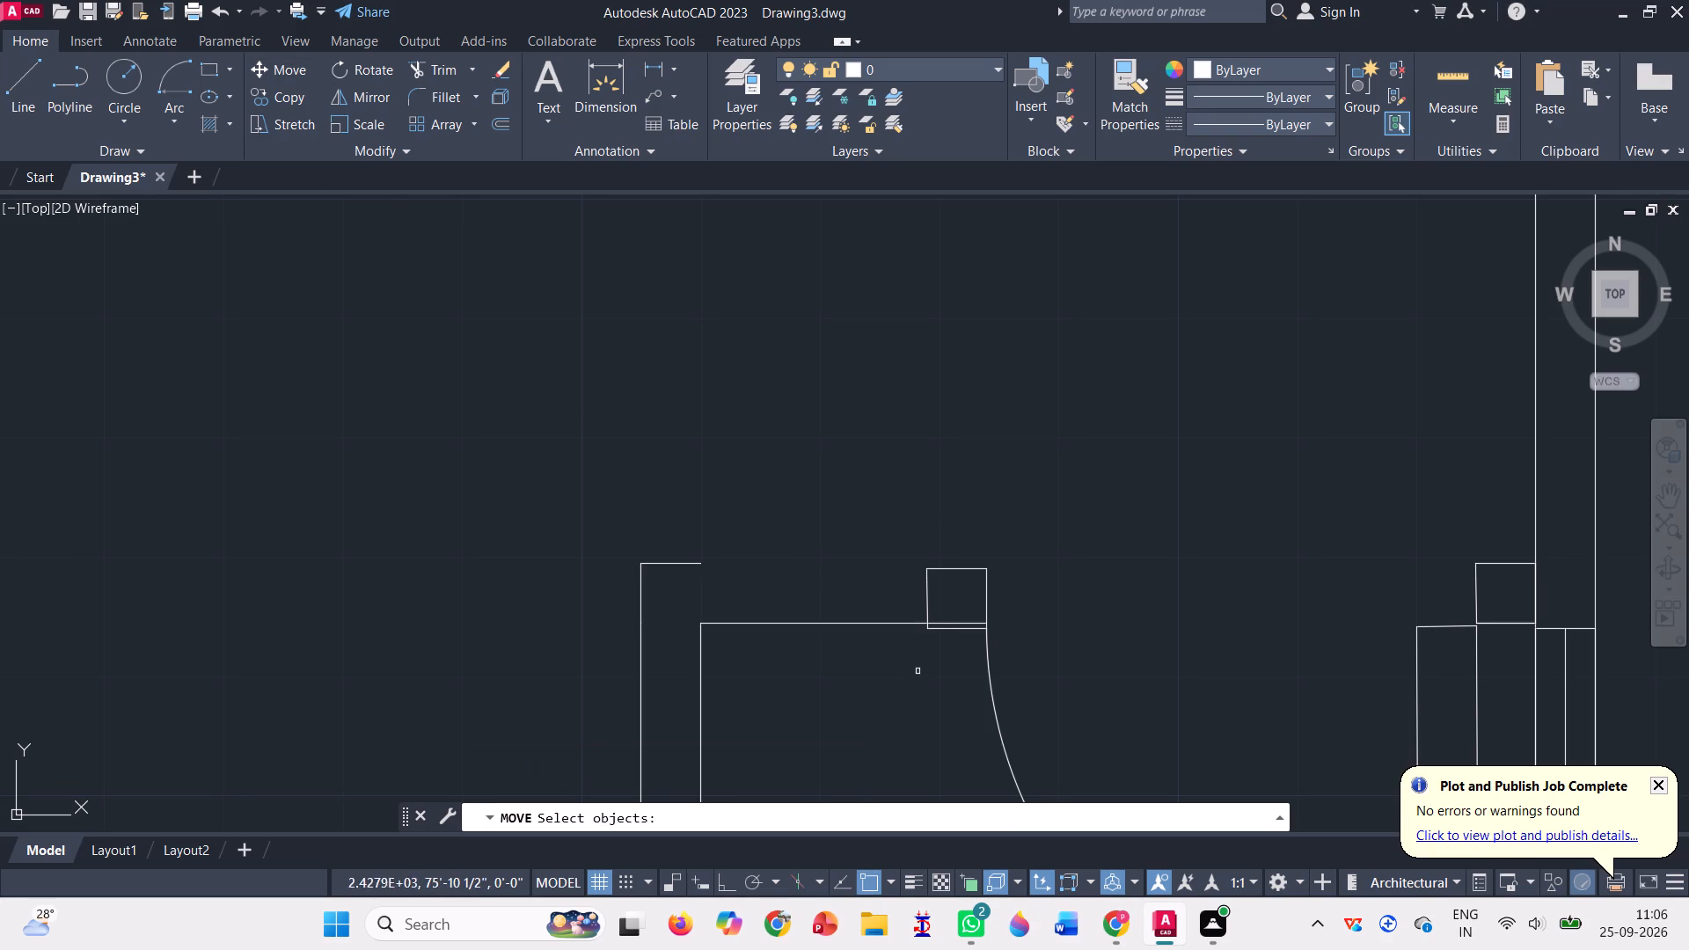
{"action": "scroll", "coordinate": [916, 675], "scroll_direction": "up", "scroll_amount": 2}
{"action": "left_click_drag", "start_coordinate": [853, 409], "coordinate": [1133, 498]}
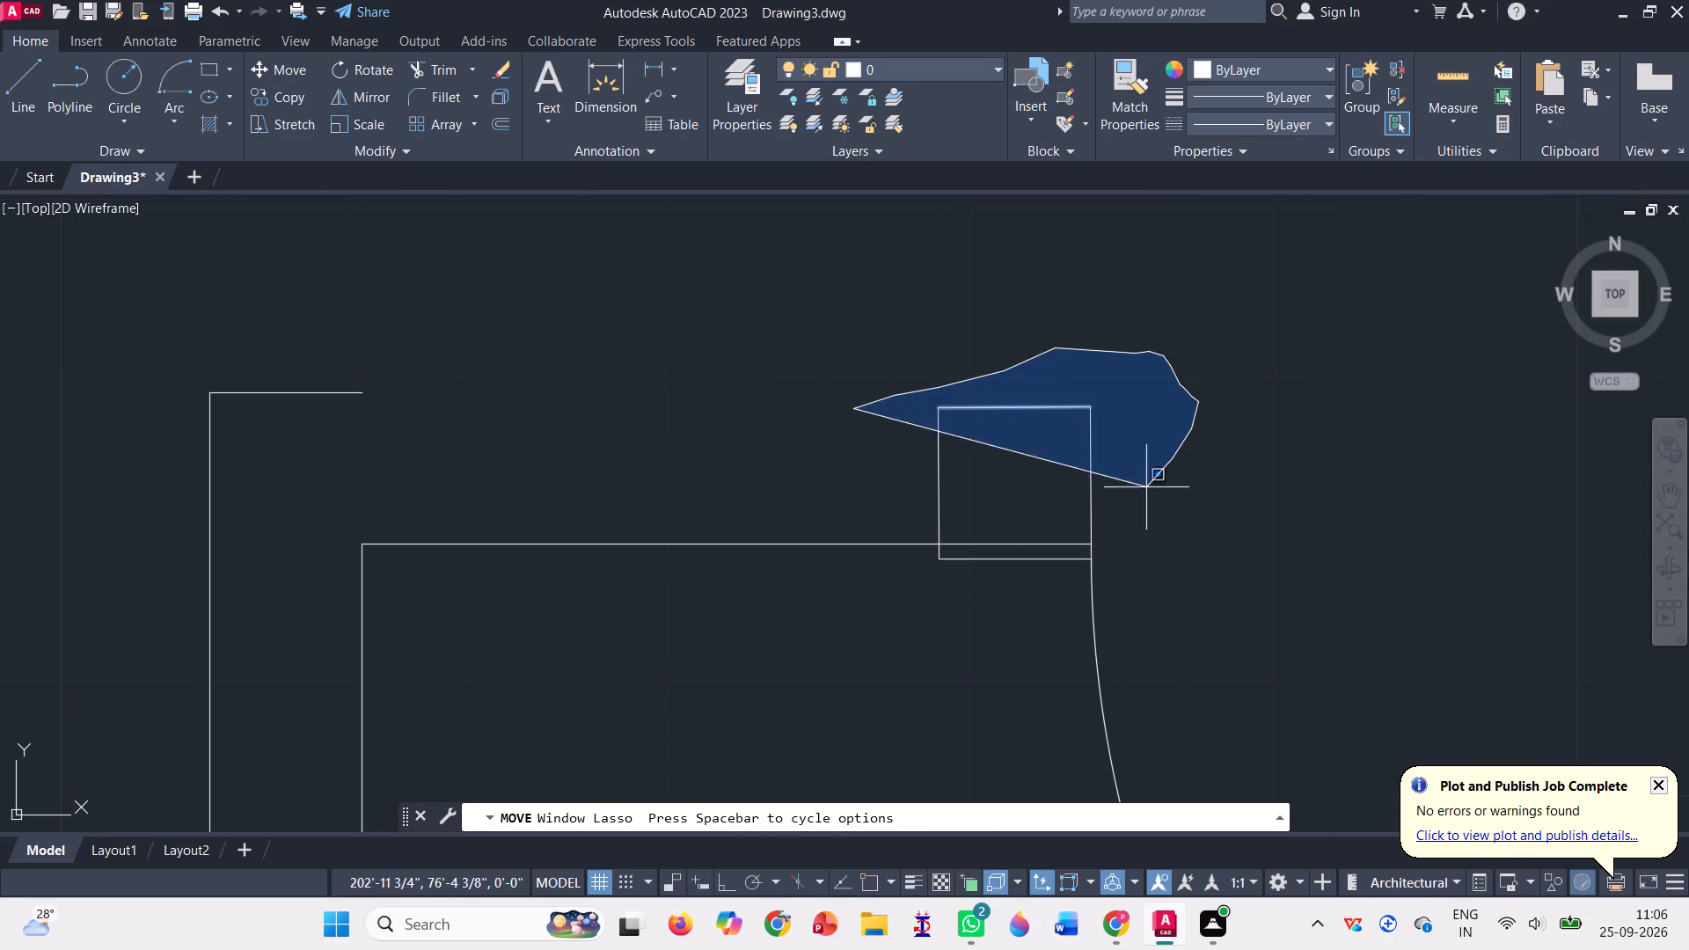
{"action": "left_click_drag", "start_coordinate": [1133, 498], "coordinate": [879, 601]}
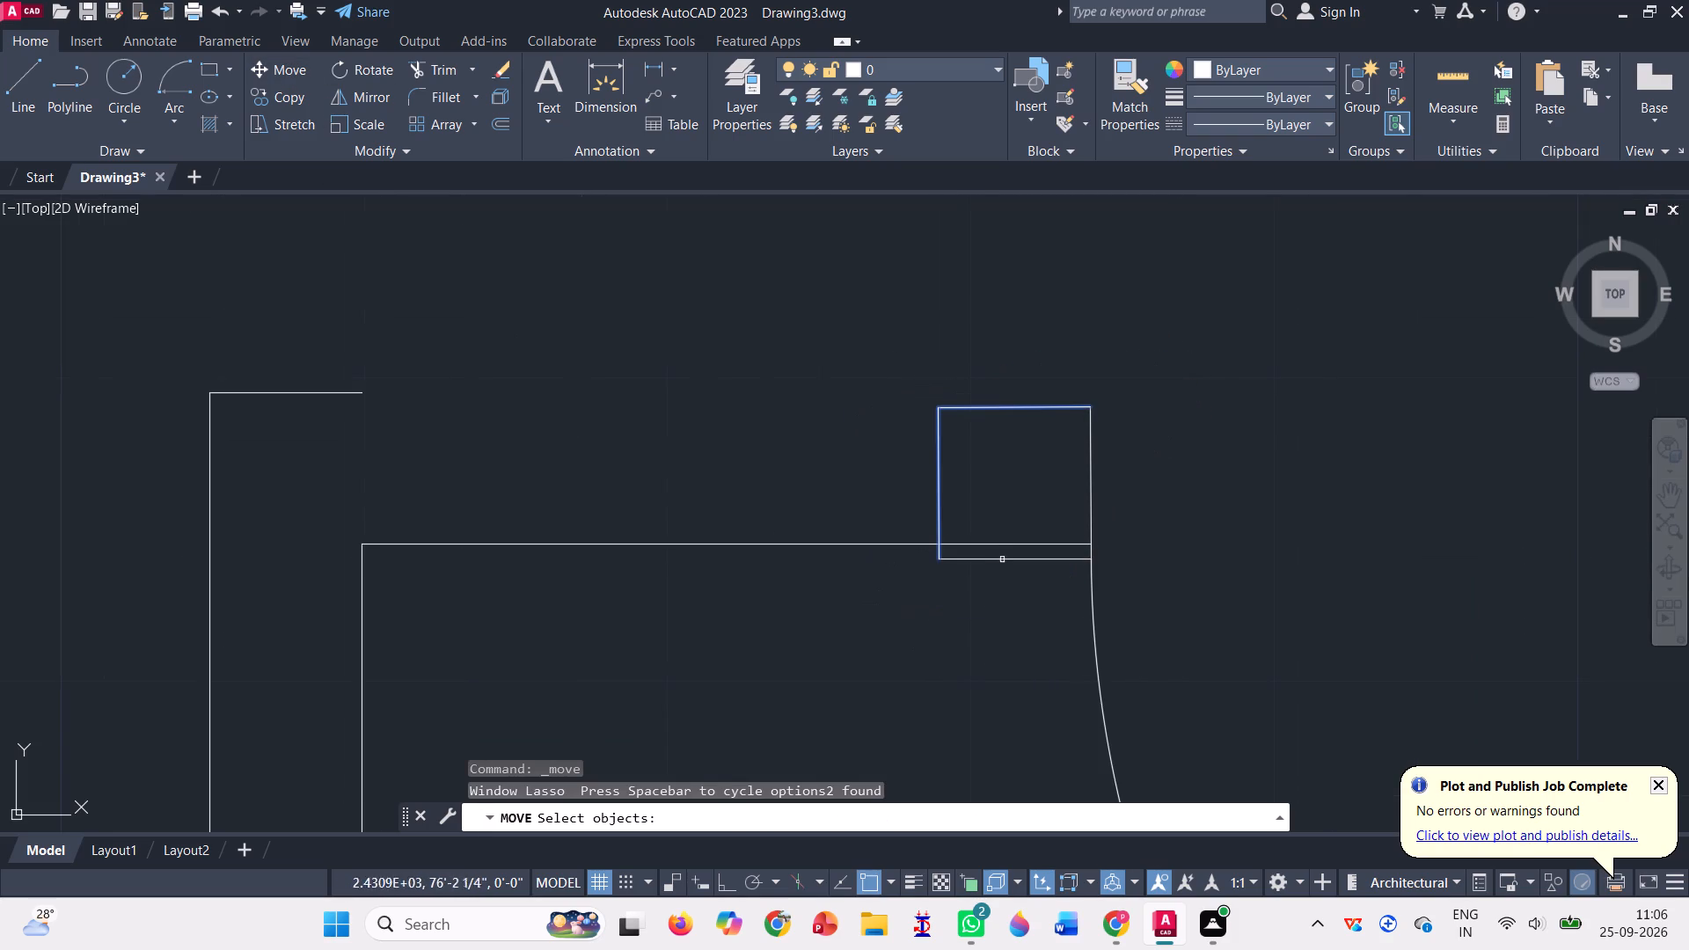
{"action": "left_click", "coordinate": [1005, 560]}
{"action": "left_click", "coordinate": [1087, 498]}
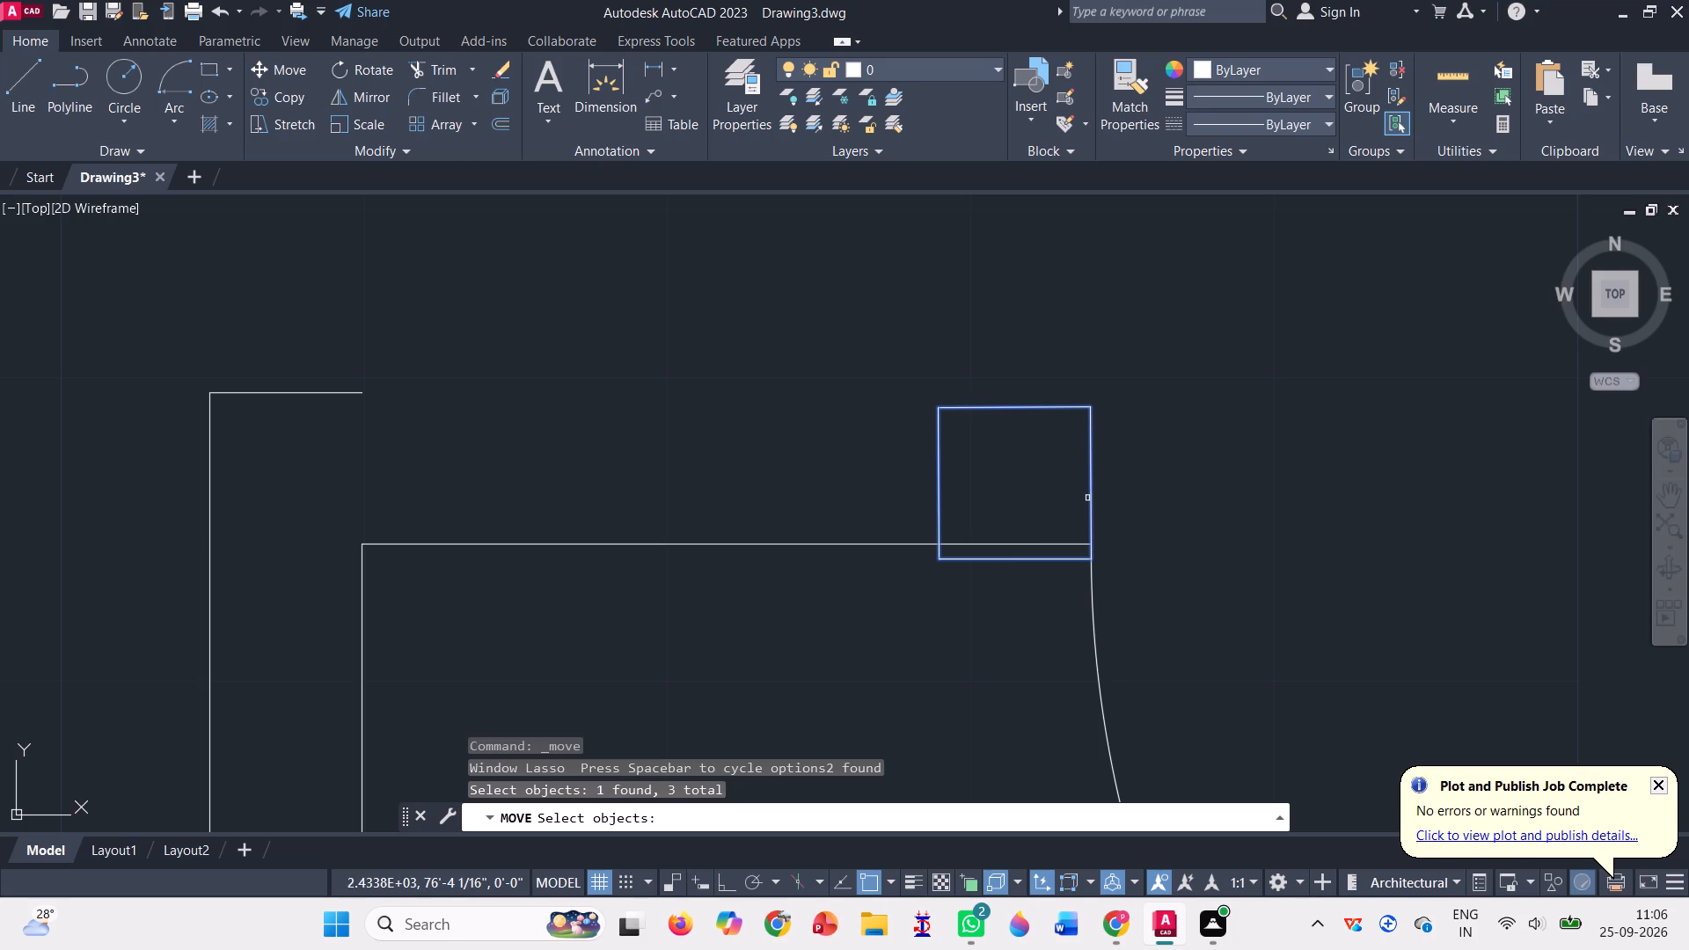
{"action": "key", "text": "Return"}
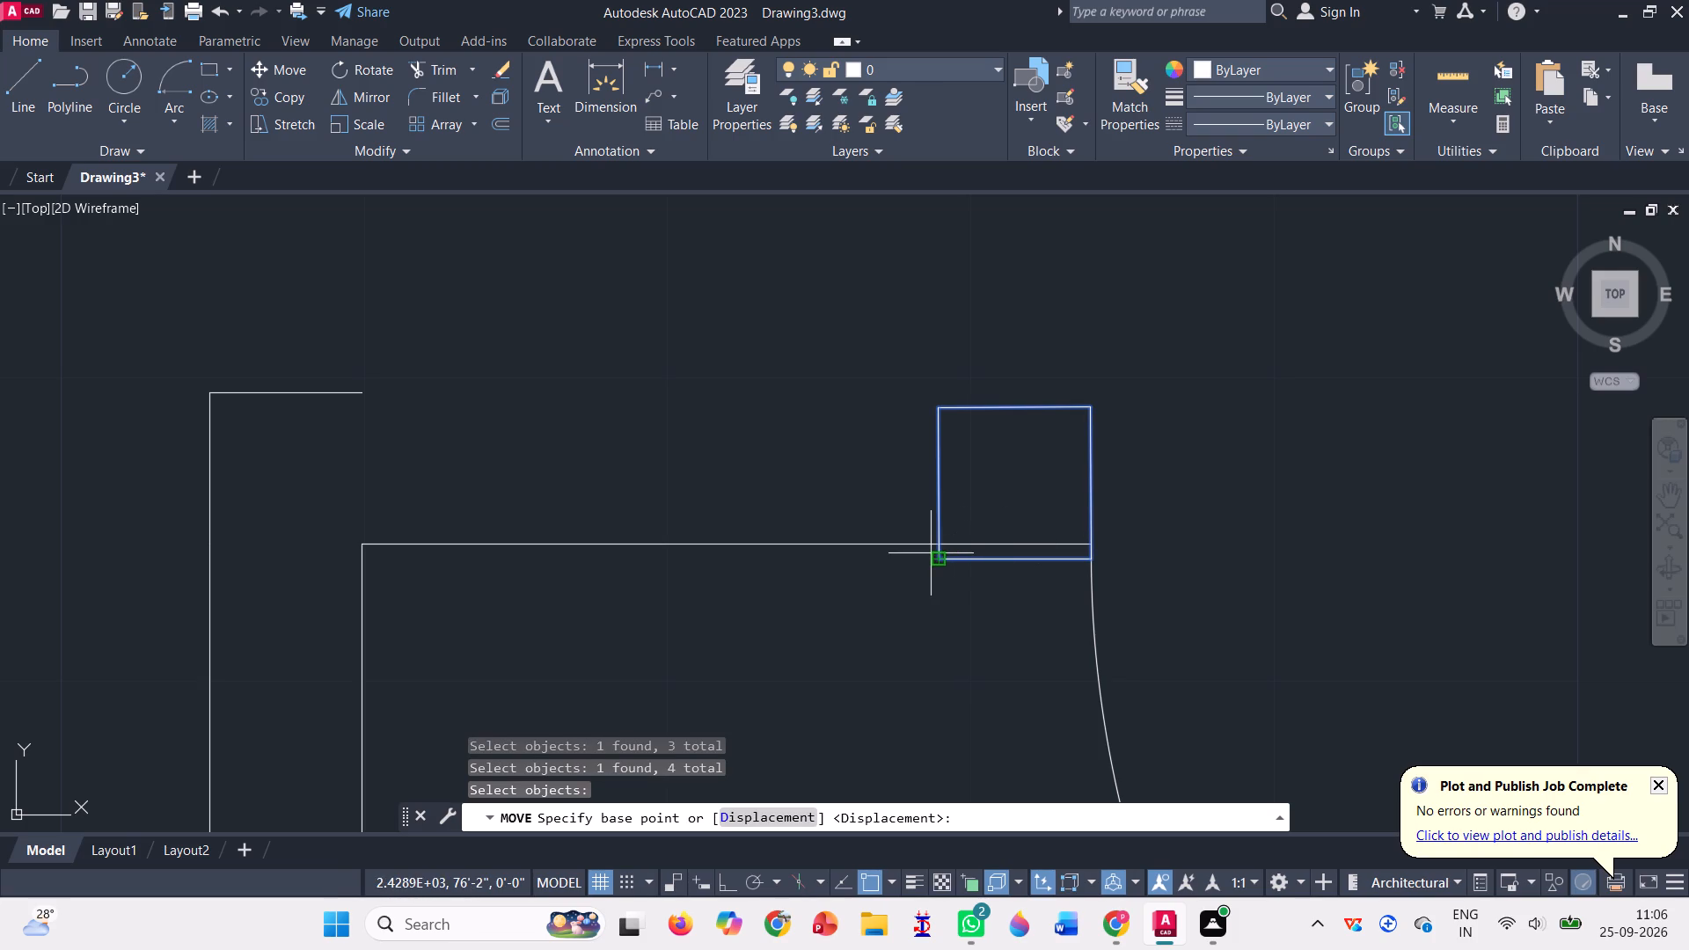
{"action": "left_click", "coordinate": [936, 561]}
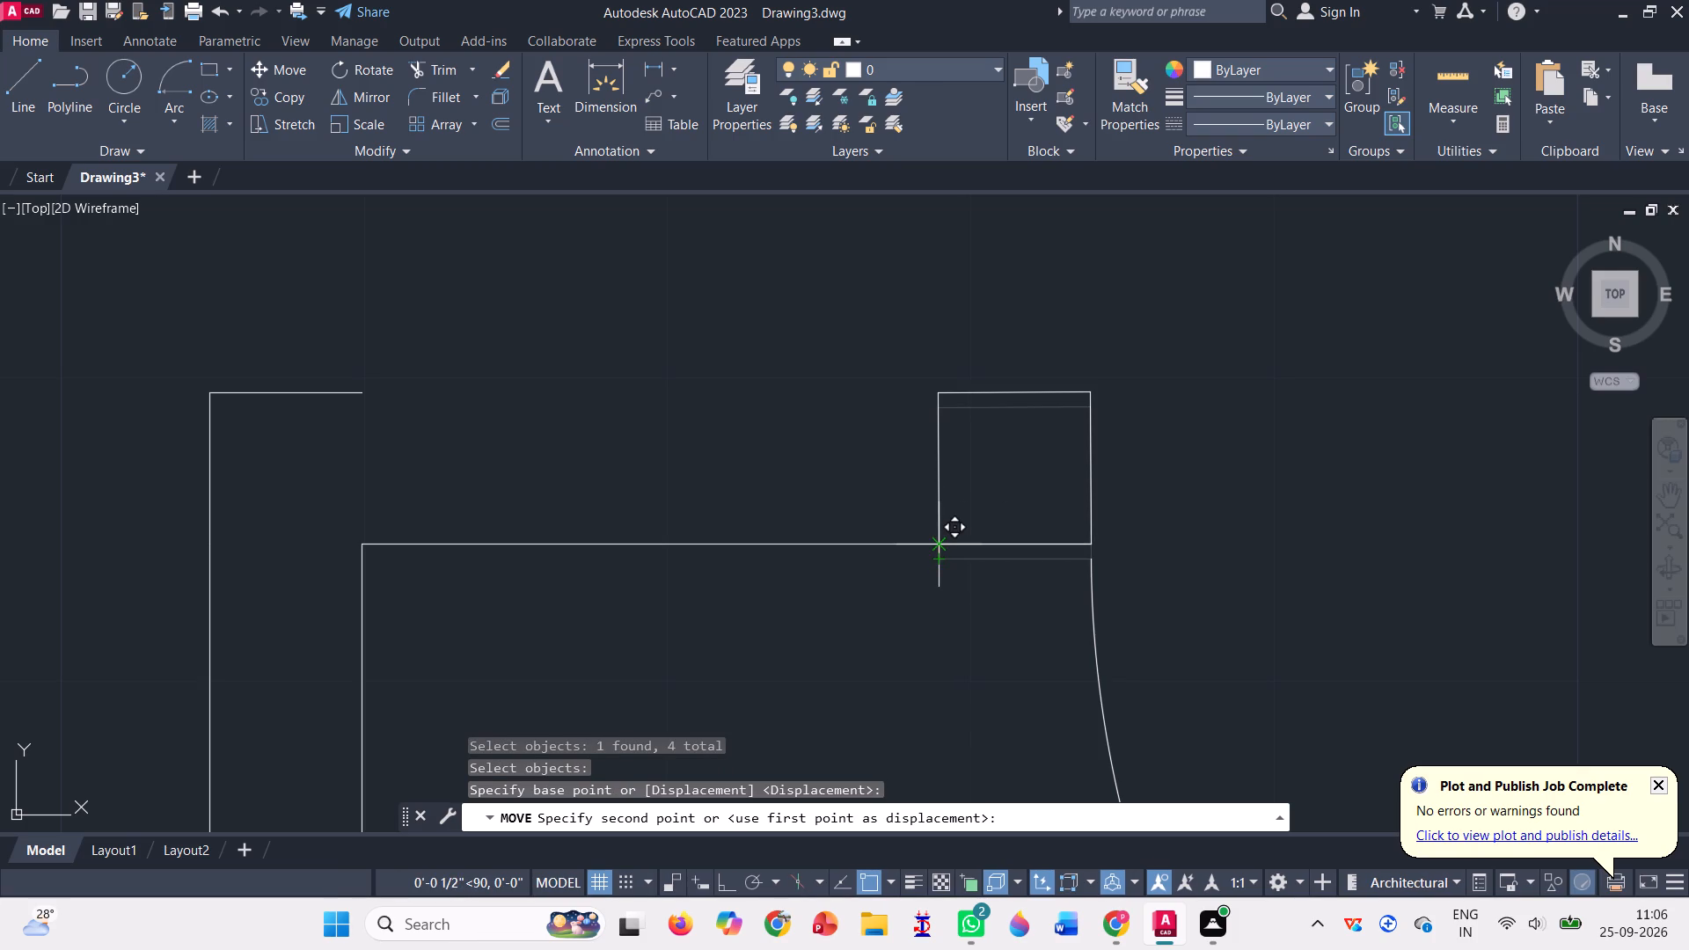
{"action": "left_click", "coordinate": [935, 548]}
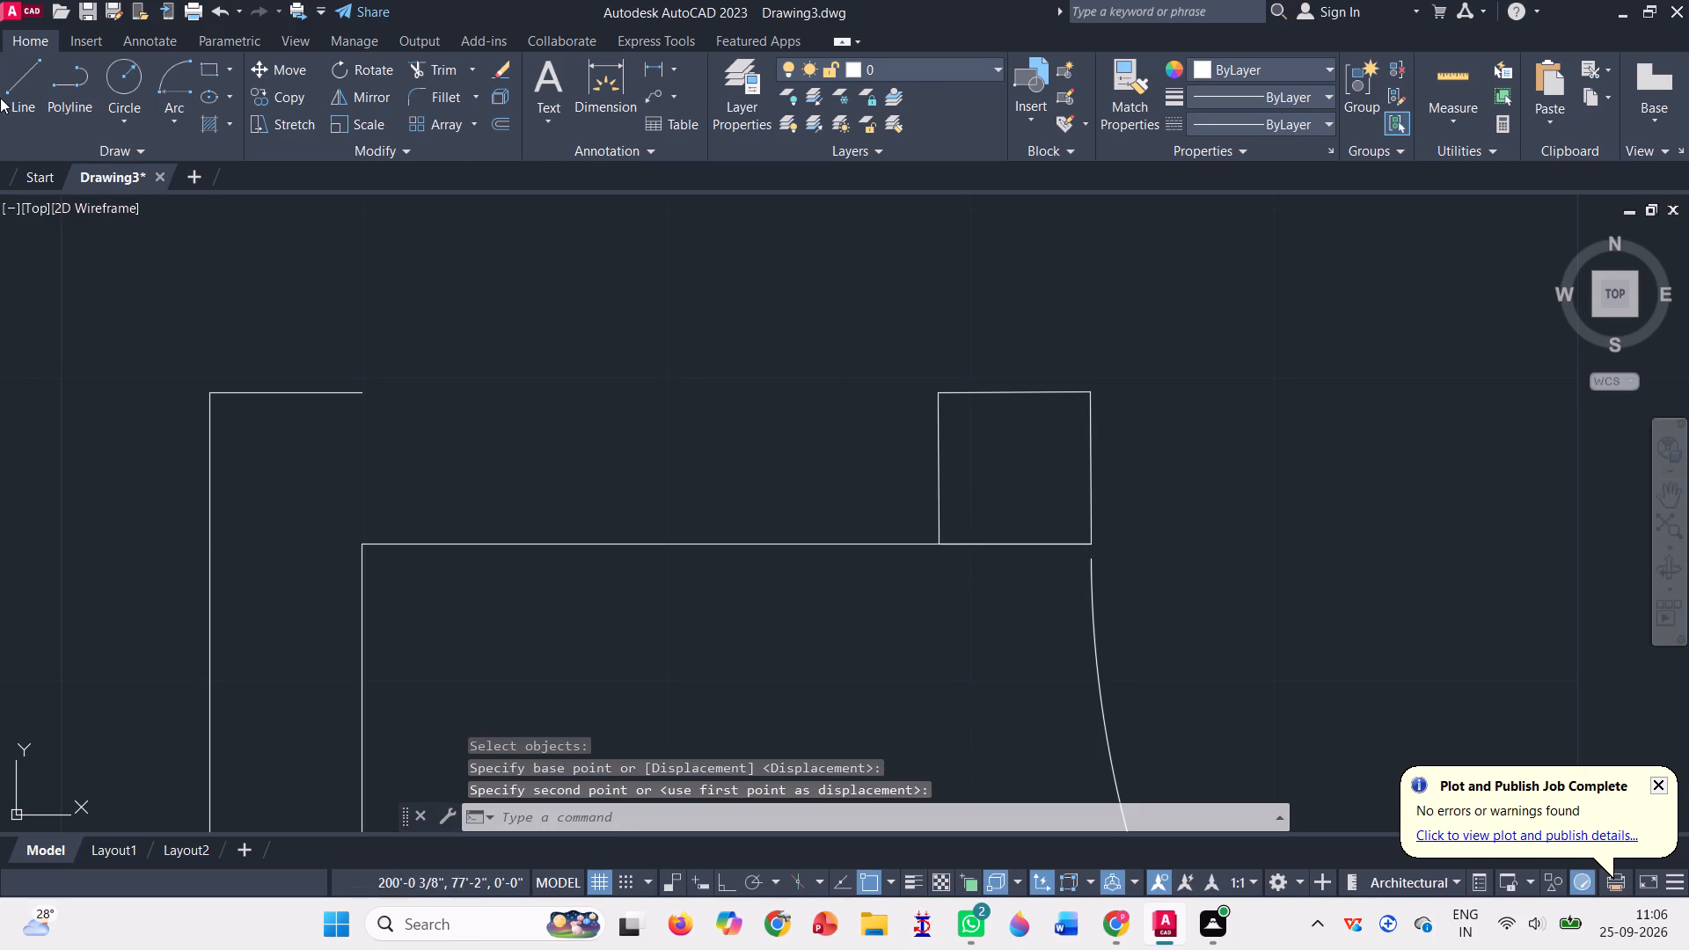
Draw a line about 1'-7" long from the small southeast room's north wall stub to the moved jamb's northwest corner.
{"action": "left_click", "coordinate": [17, 89]}
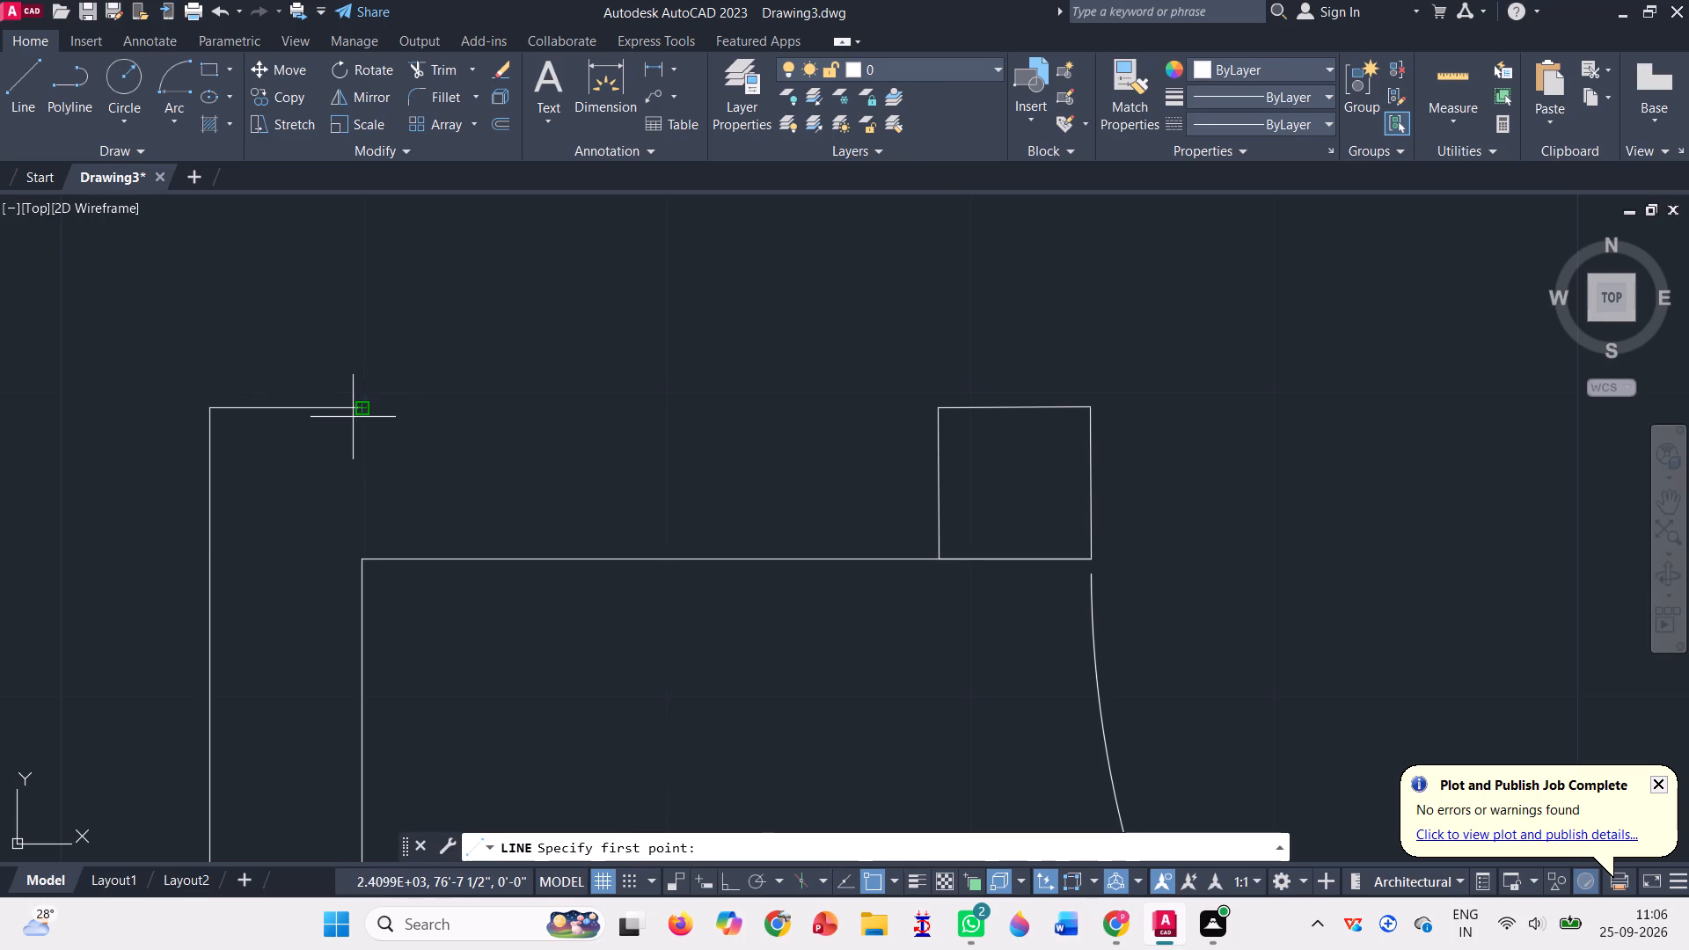
{"action": "left_click", "coordinate": [359, 411]}
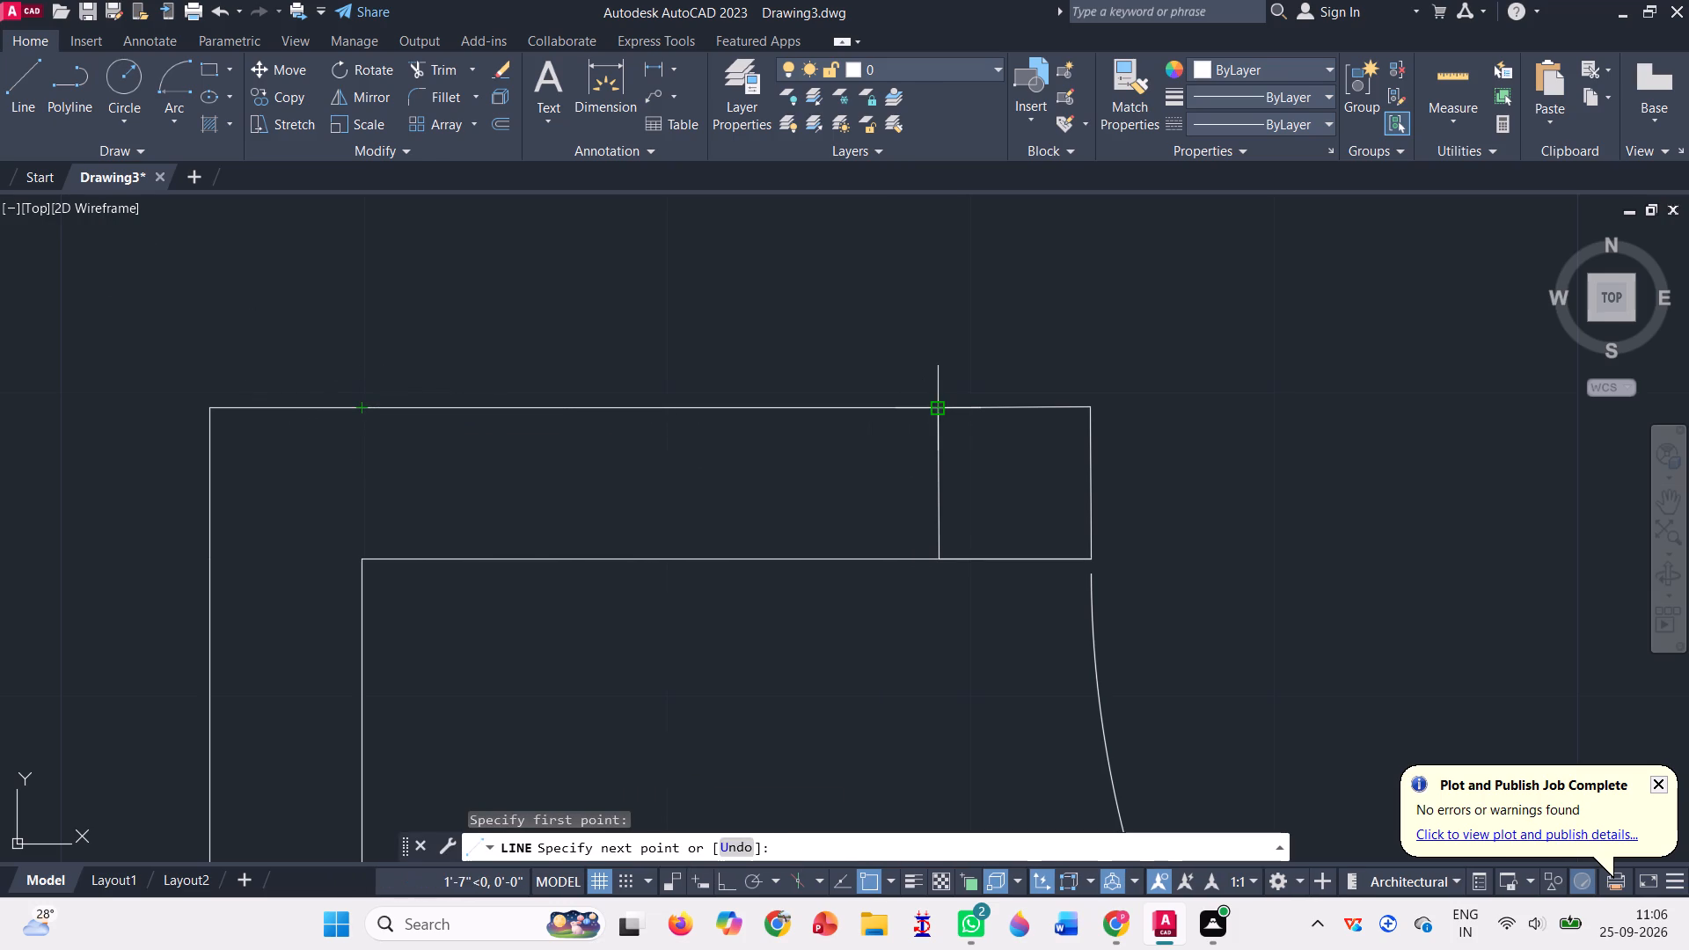
{"action": "left_click", "coordinate": [936, 412]}
{"action": "scroll", "coordinate": [642, 427], "scroll_direction": "down", "scroll_amount": 1}
{"action": "key", "text": "Escape"}
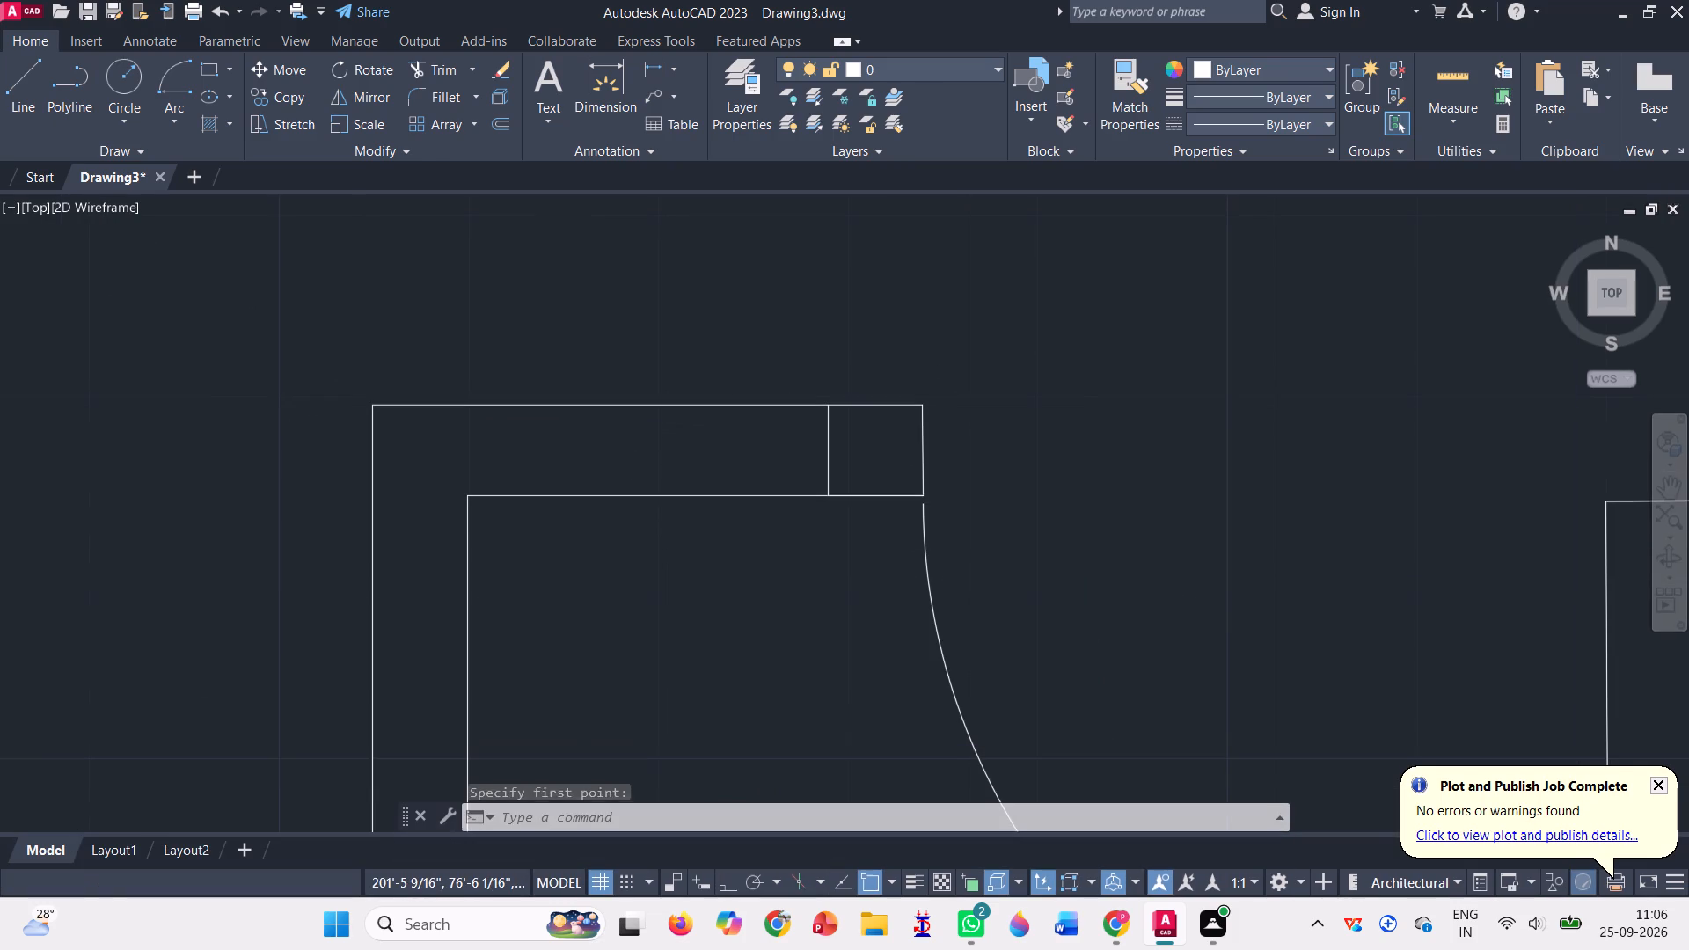
Draw a line about 1/2" long joining the end of the southeast room's door arc to the jamb's southeast corner.
{"action": "left_click", "coordinate": [24, 82]}
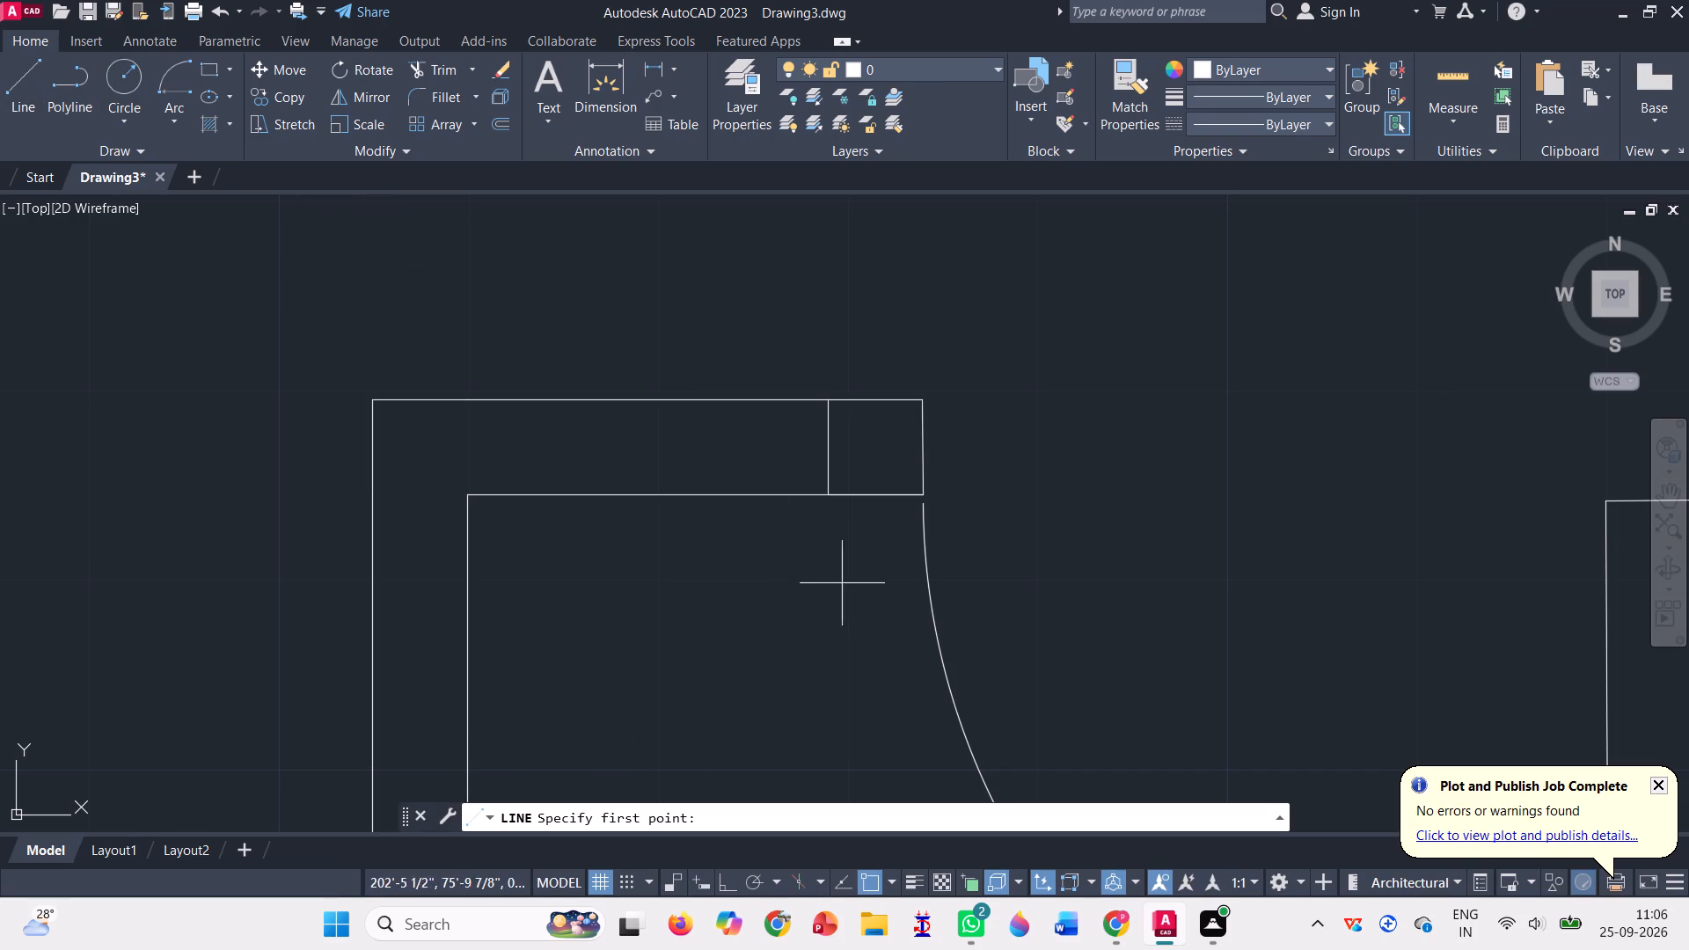
{"action": "scroll", "coordinate": [900, 580], "scroll_direction": "up", "scroll_amount": 2}
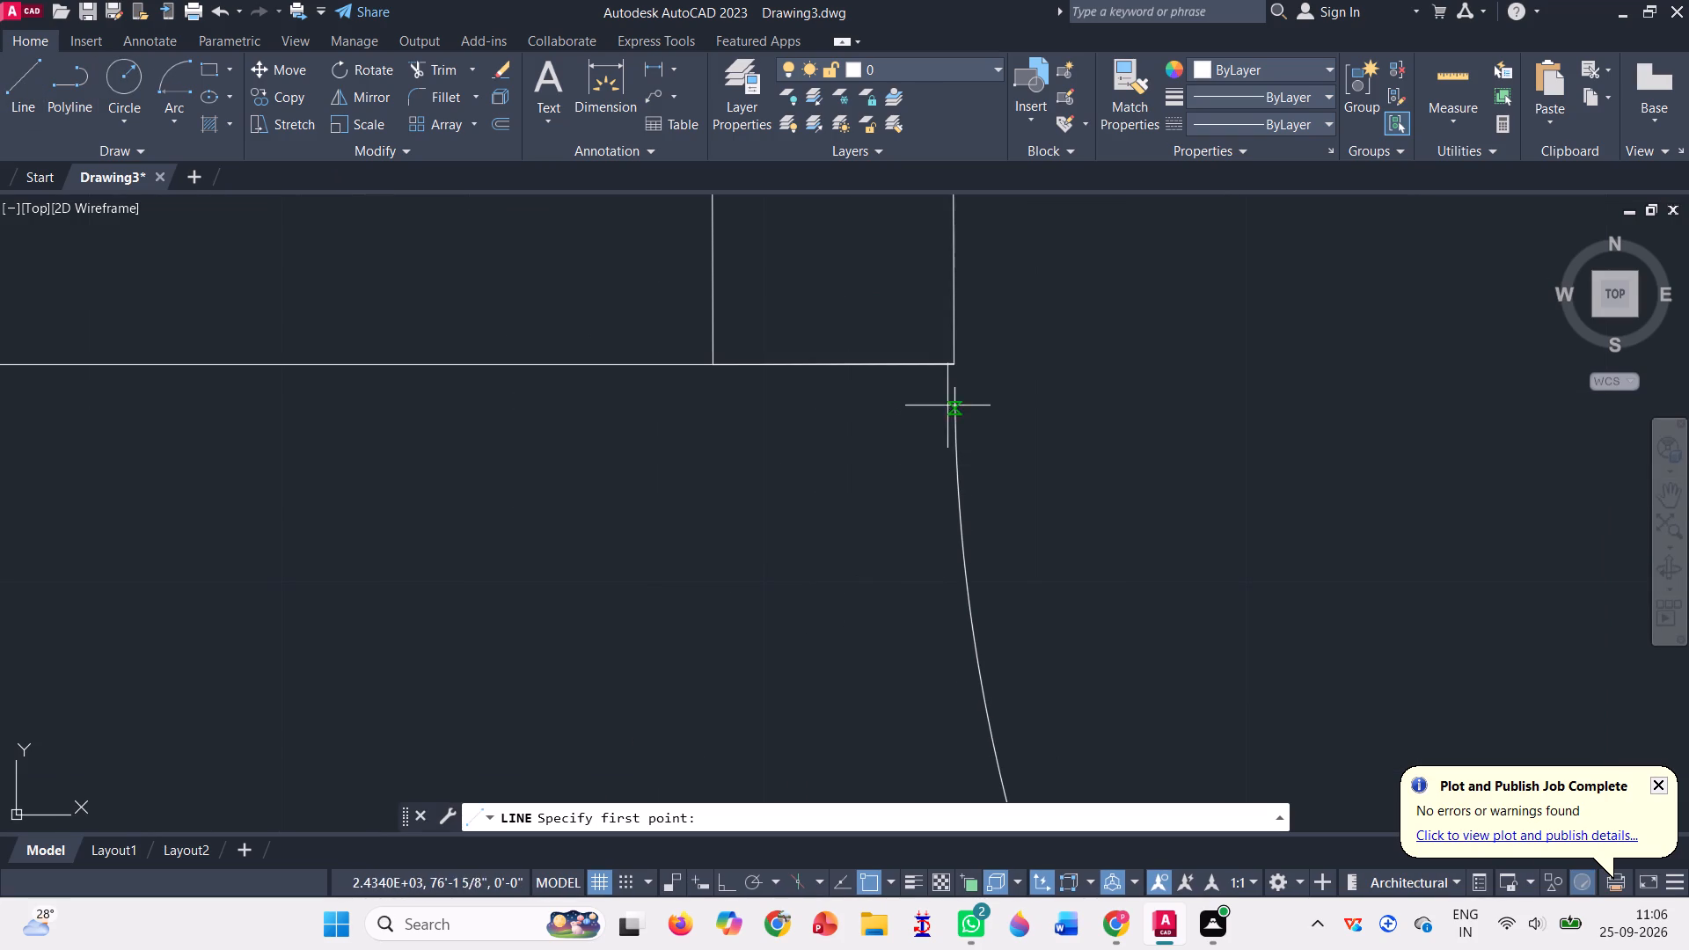
{"action": "left_click", "coordinate": [959, 391]}
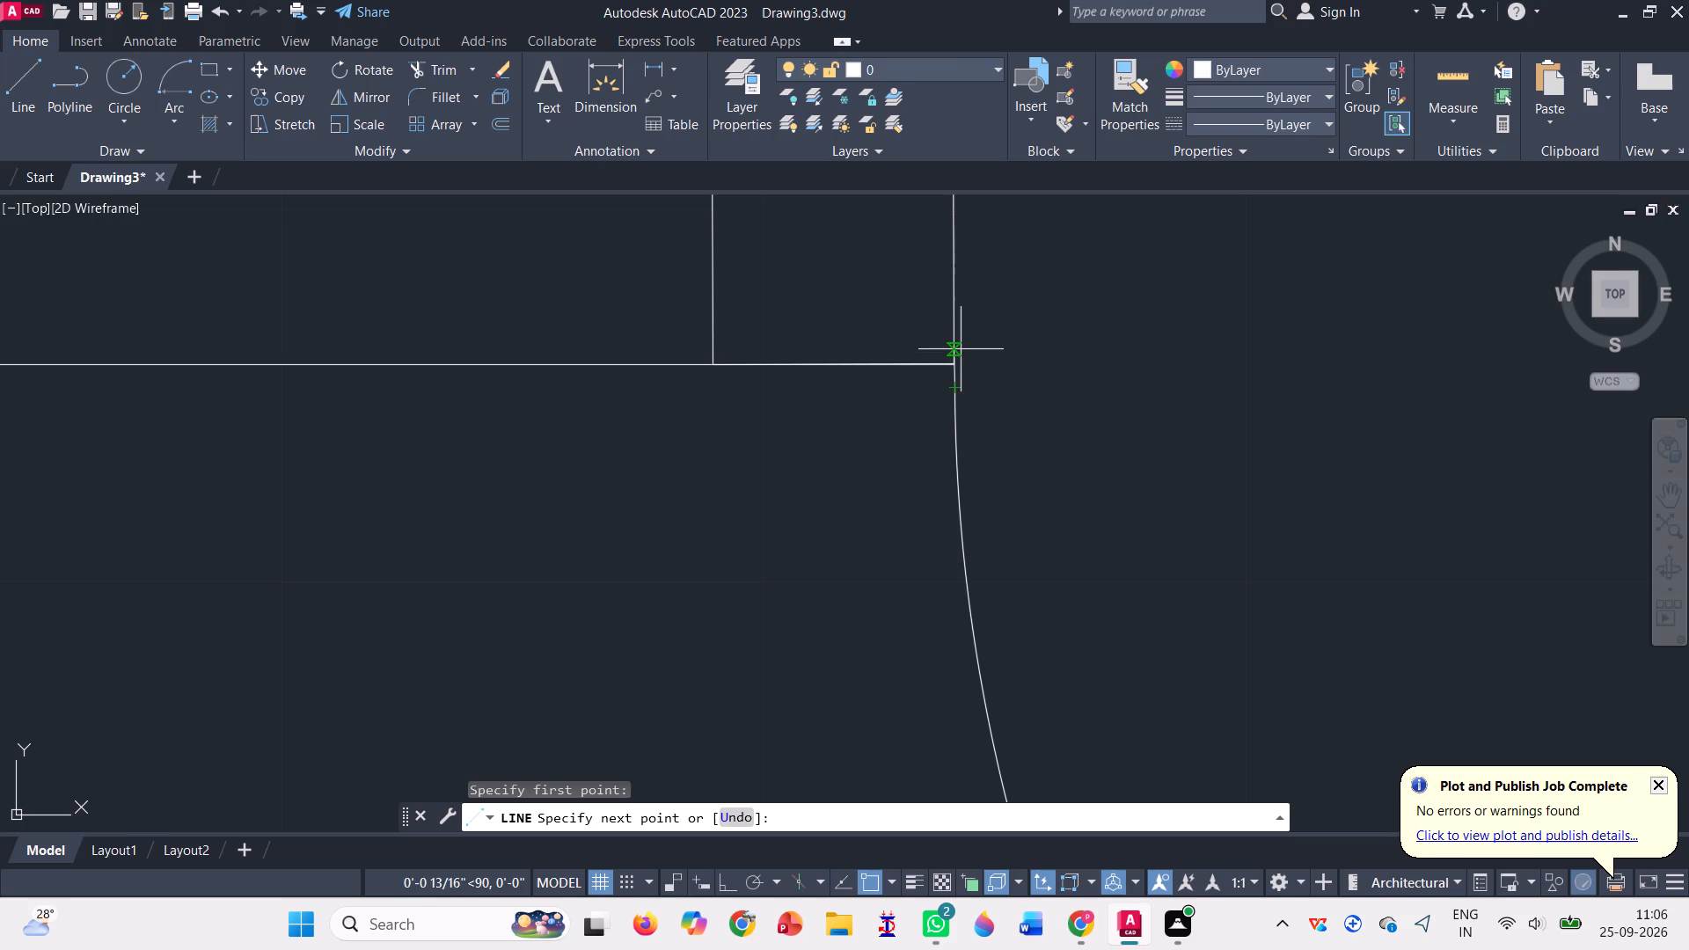
{"action": "scroll", "coordinate": [939, 361], "scroll_direction": "up", "scroll_amount": 4}
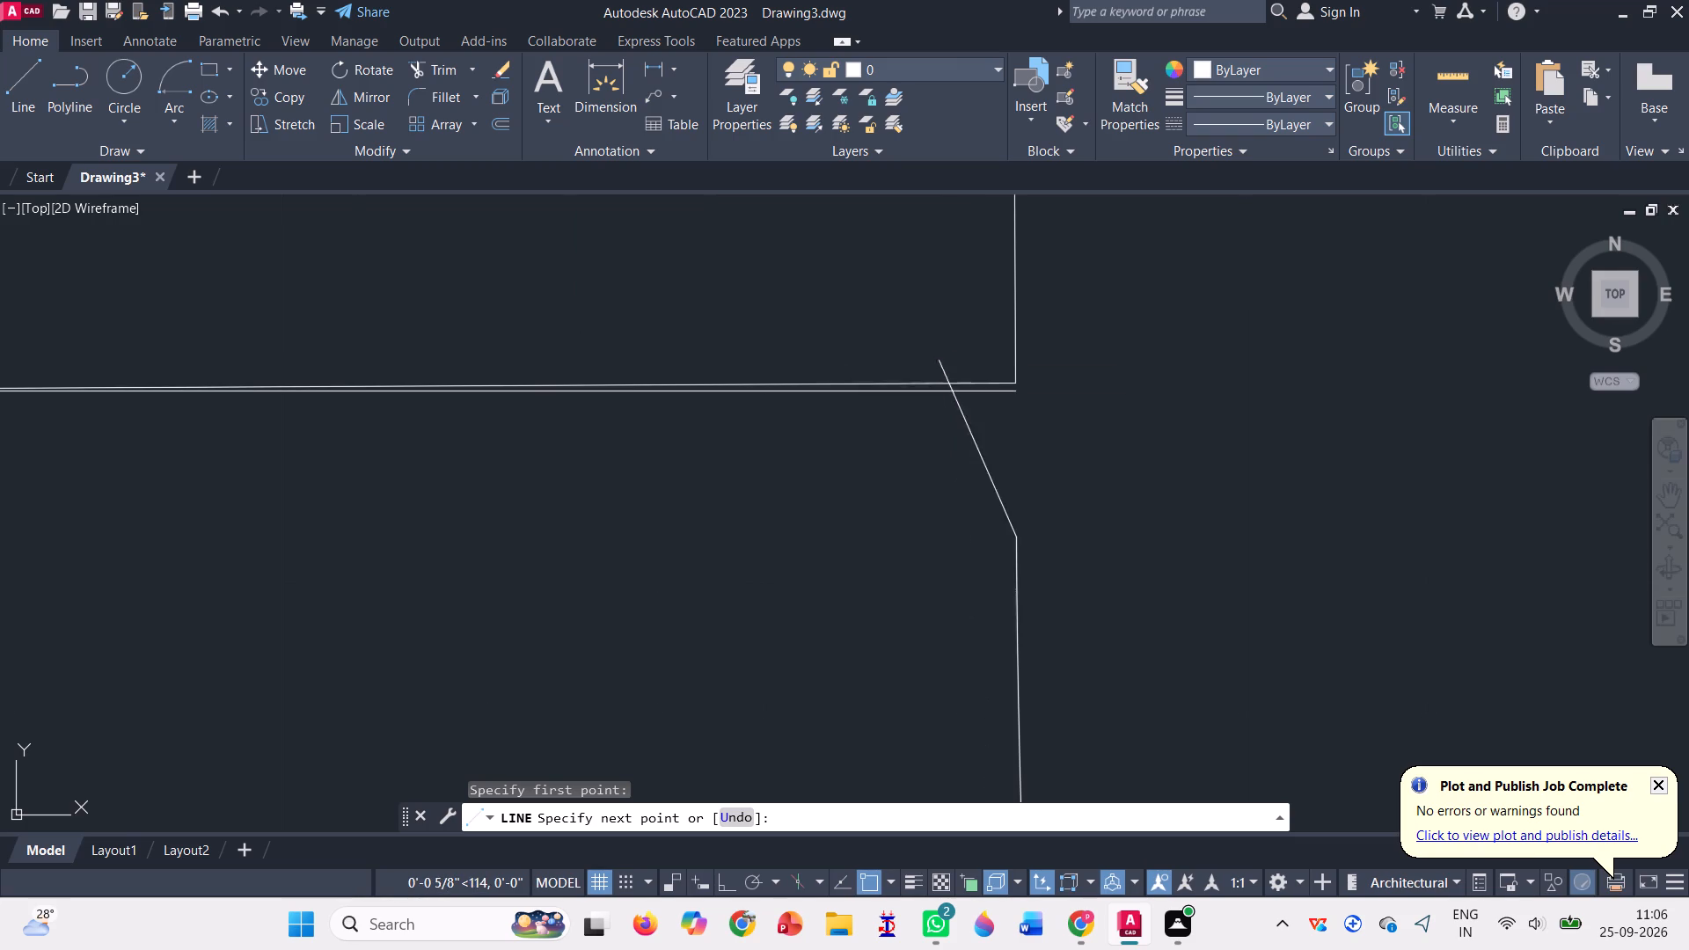
{"action": "left_click", "coordinate": [1011, 380]}
{"action": "scroll", "coordinate": [1035, 405], "scroll_direction": "down", "scroll_amount": 3}
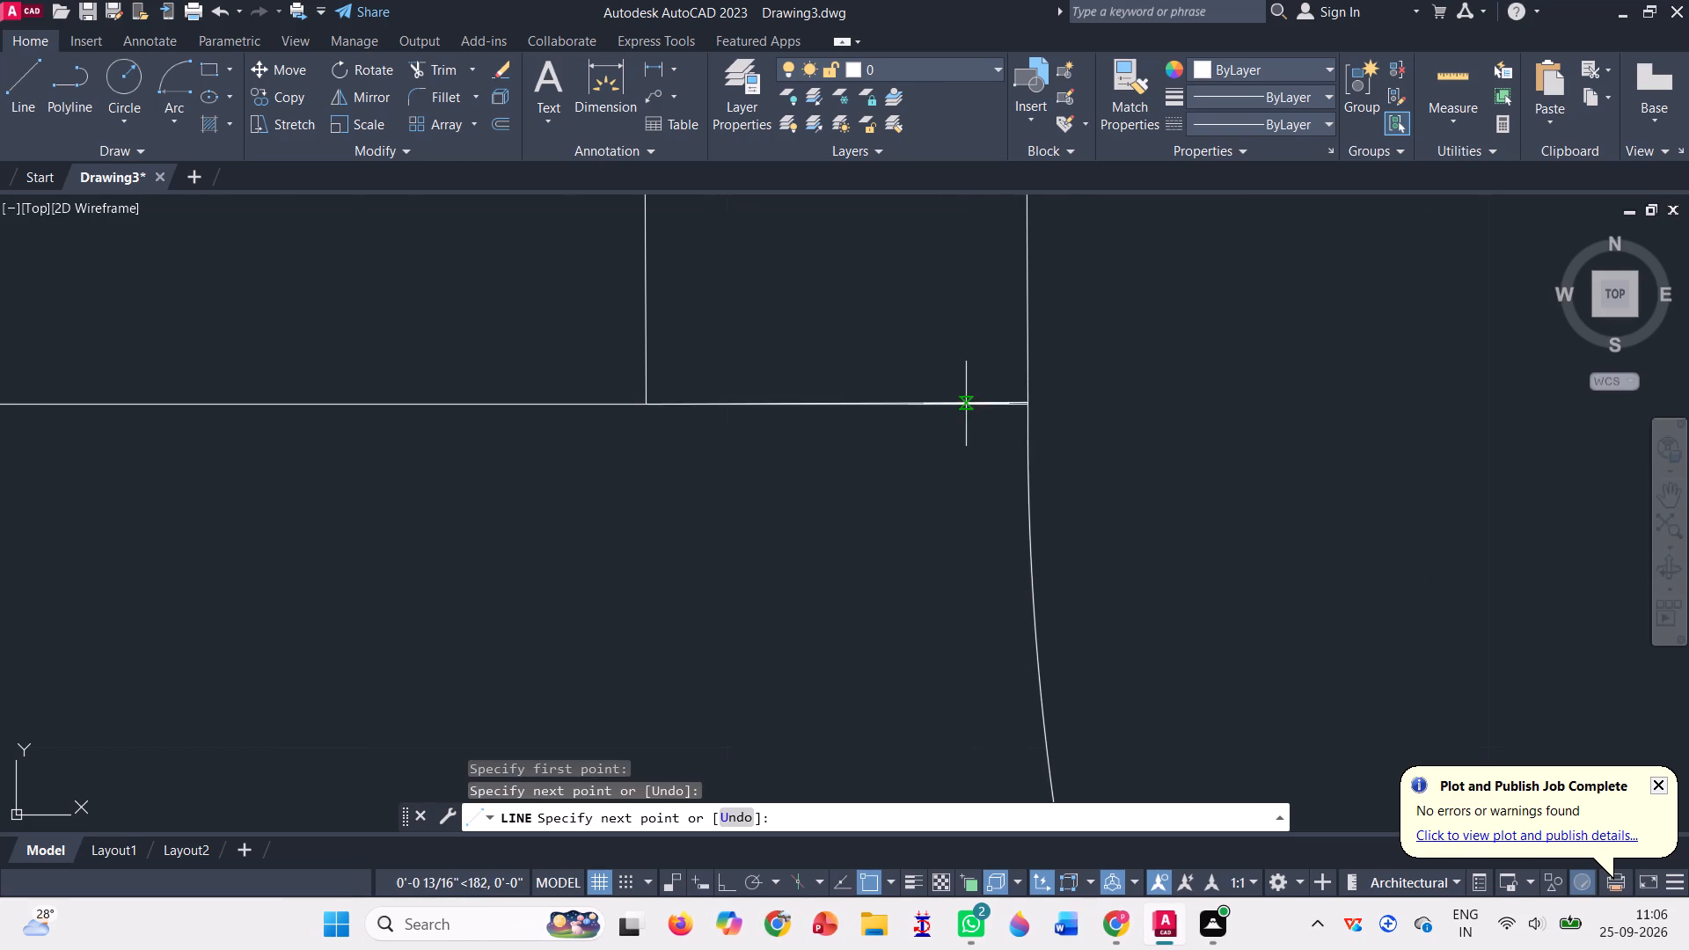
{"action": "scroll", "coordinate": [963, 404], "scroll_direction": "up", "scroll_amount": 3}
{"action": "scroll", "coordinate": [963, 404], "scroll_direction": "down", "scroll_amount": 1}
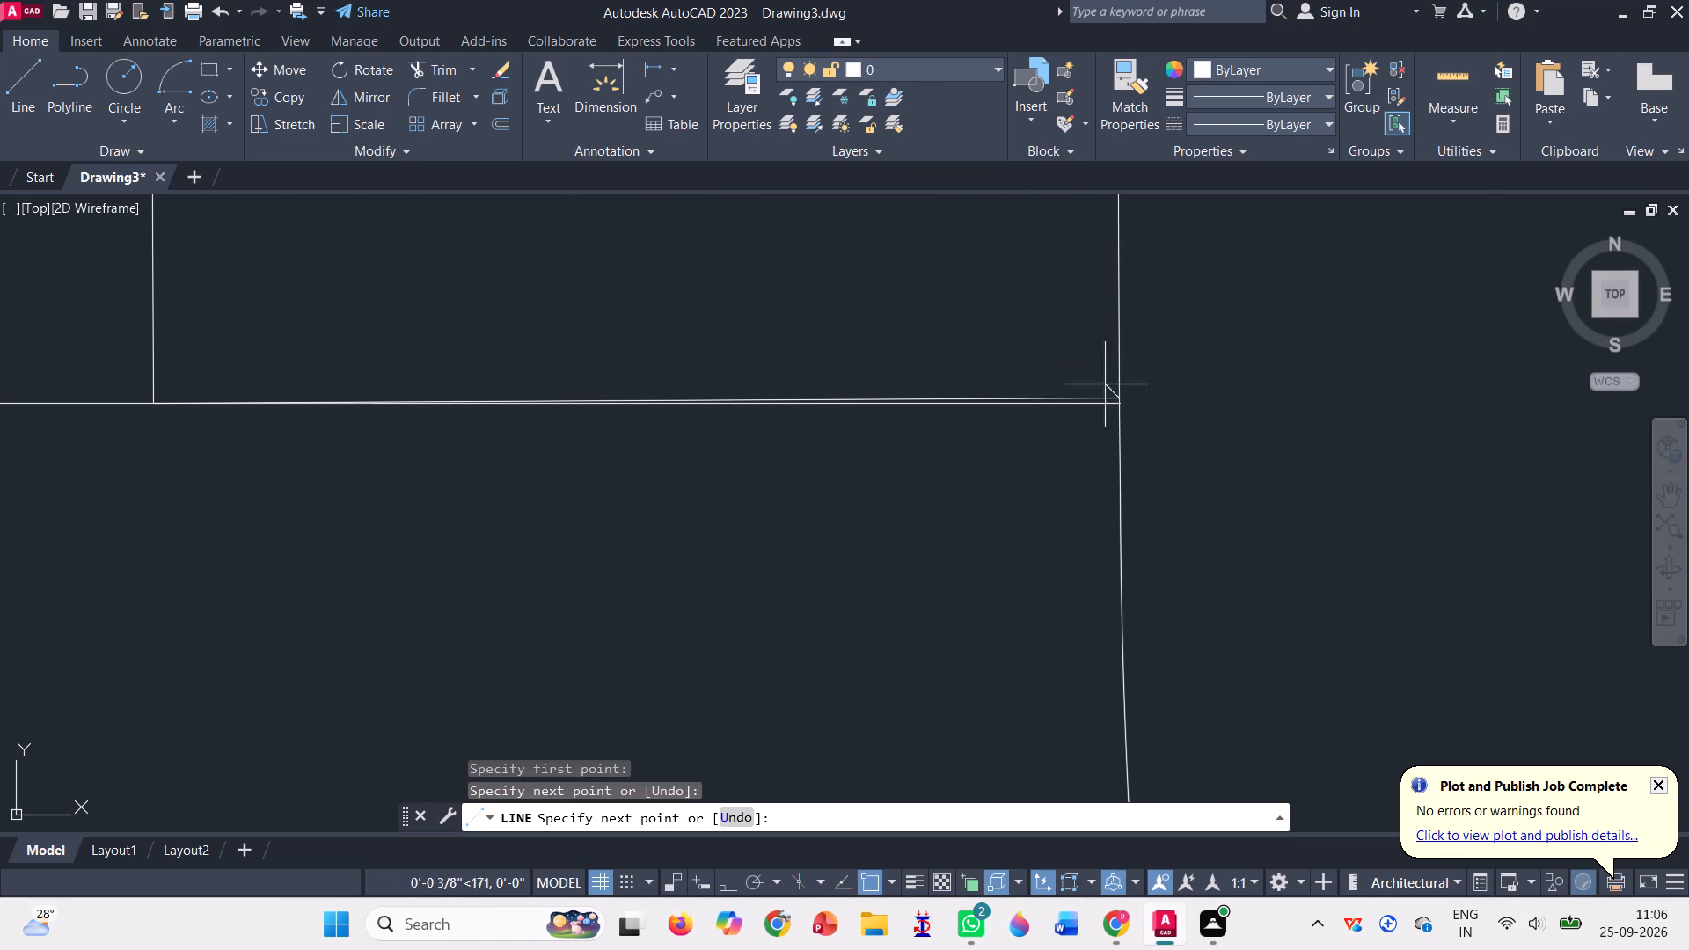
{"action": "key", "text": "Escape"}
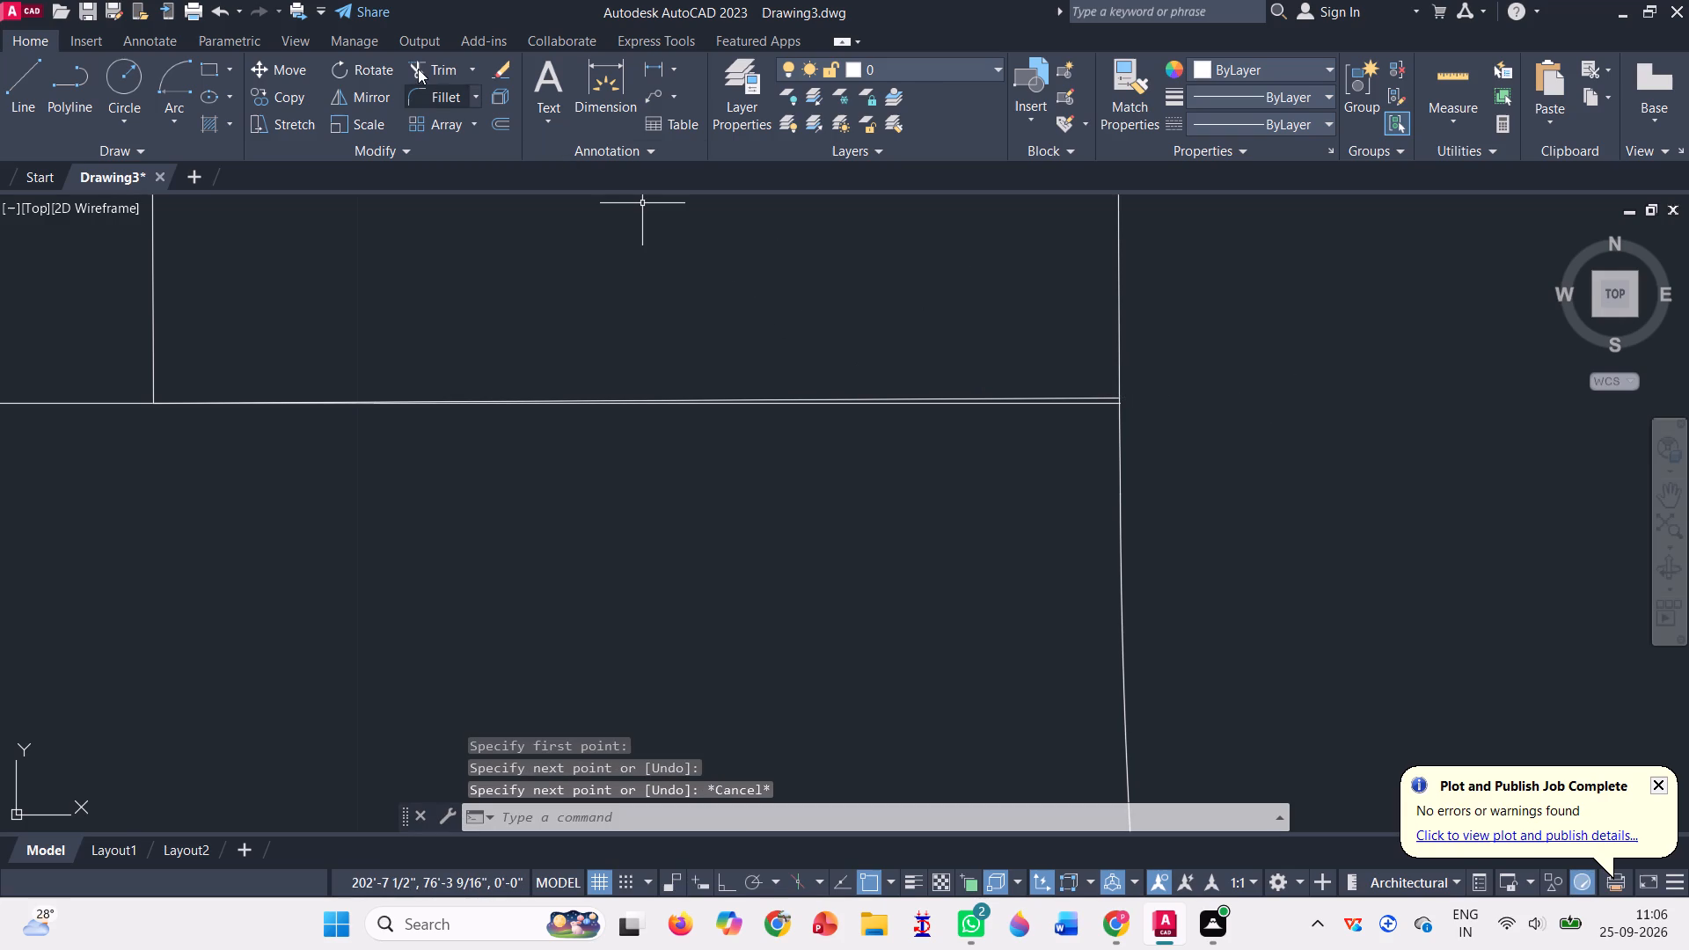
Trim the inner wall line that overlaps the south edge of the small southeast room's west door jamb.
{"action": "left_click", "coordinate": [418, 69]}
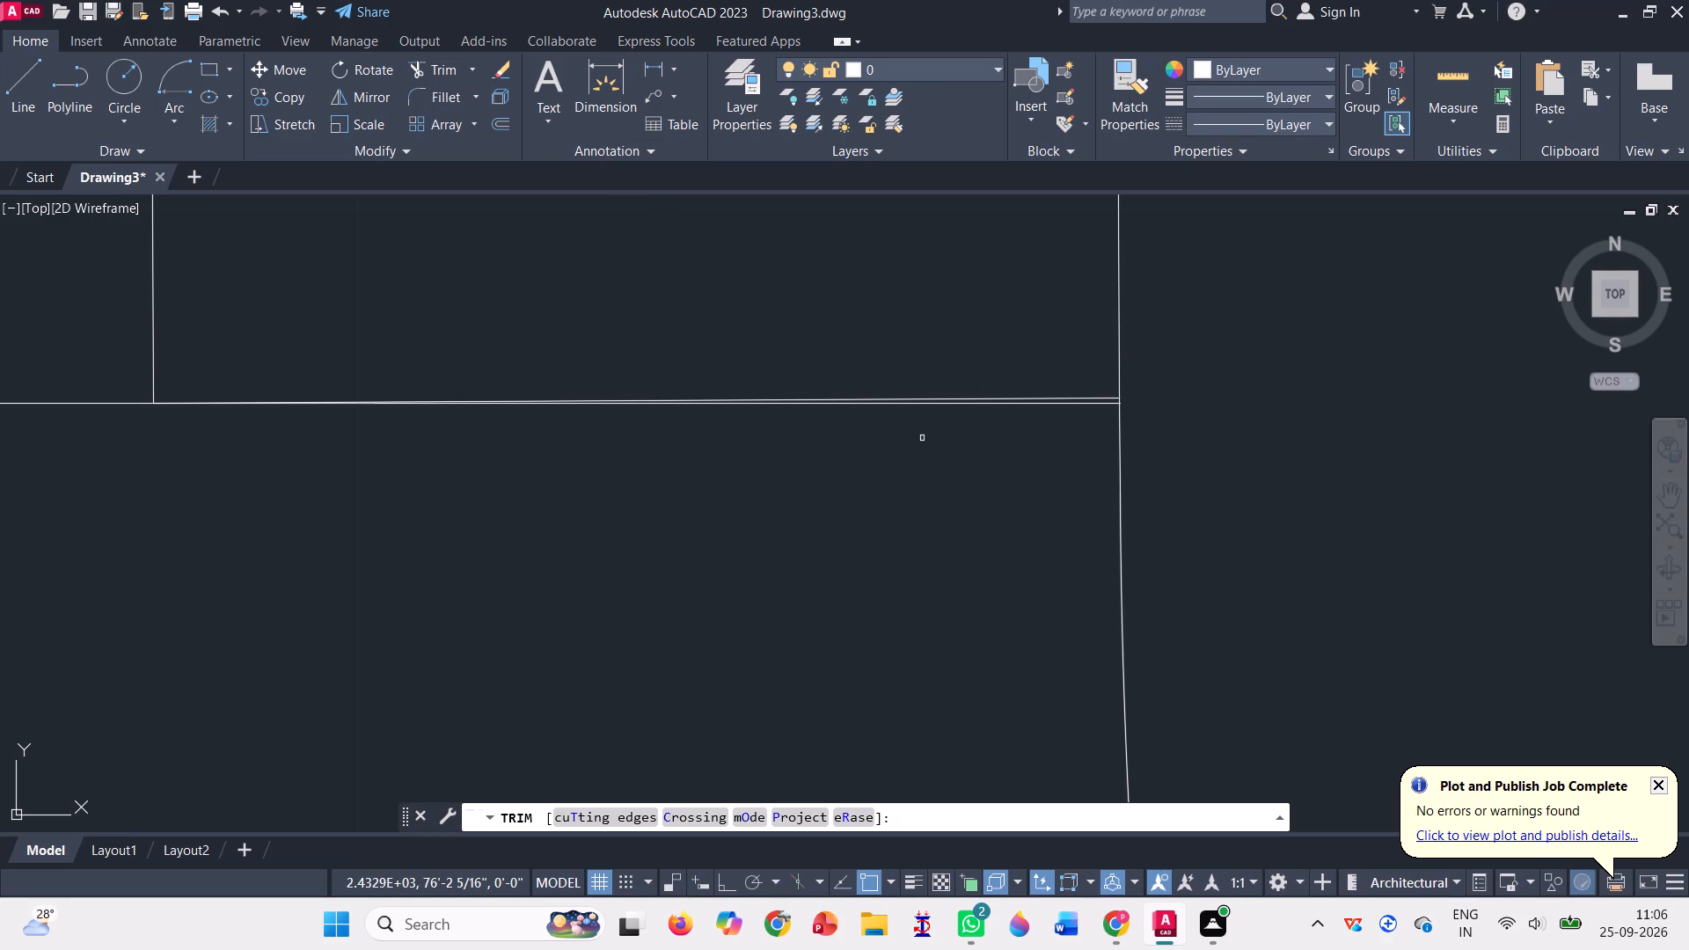
{"action": "scroll", "coordinate": [918, 435], "scroll_direction": "up", "scroll_amount": 3}
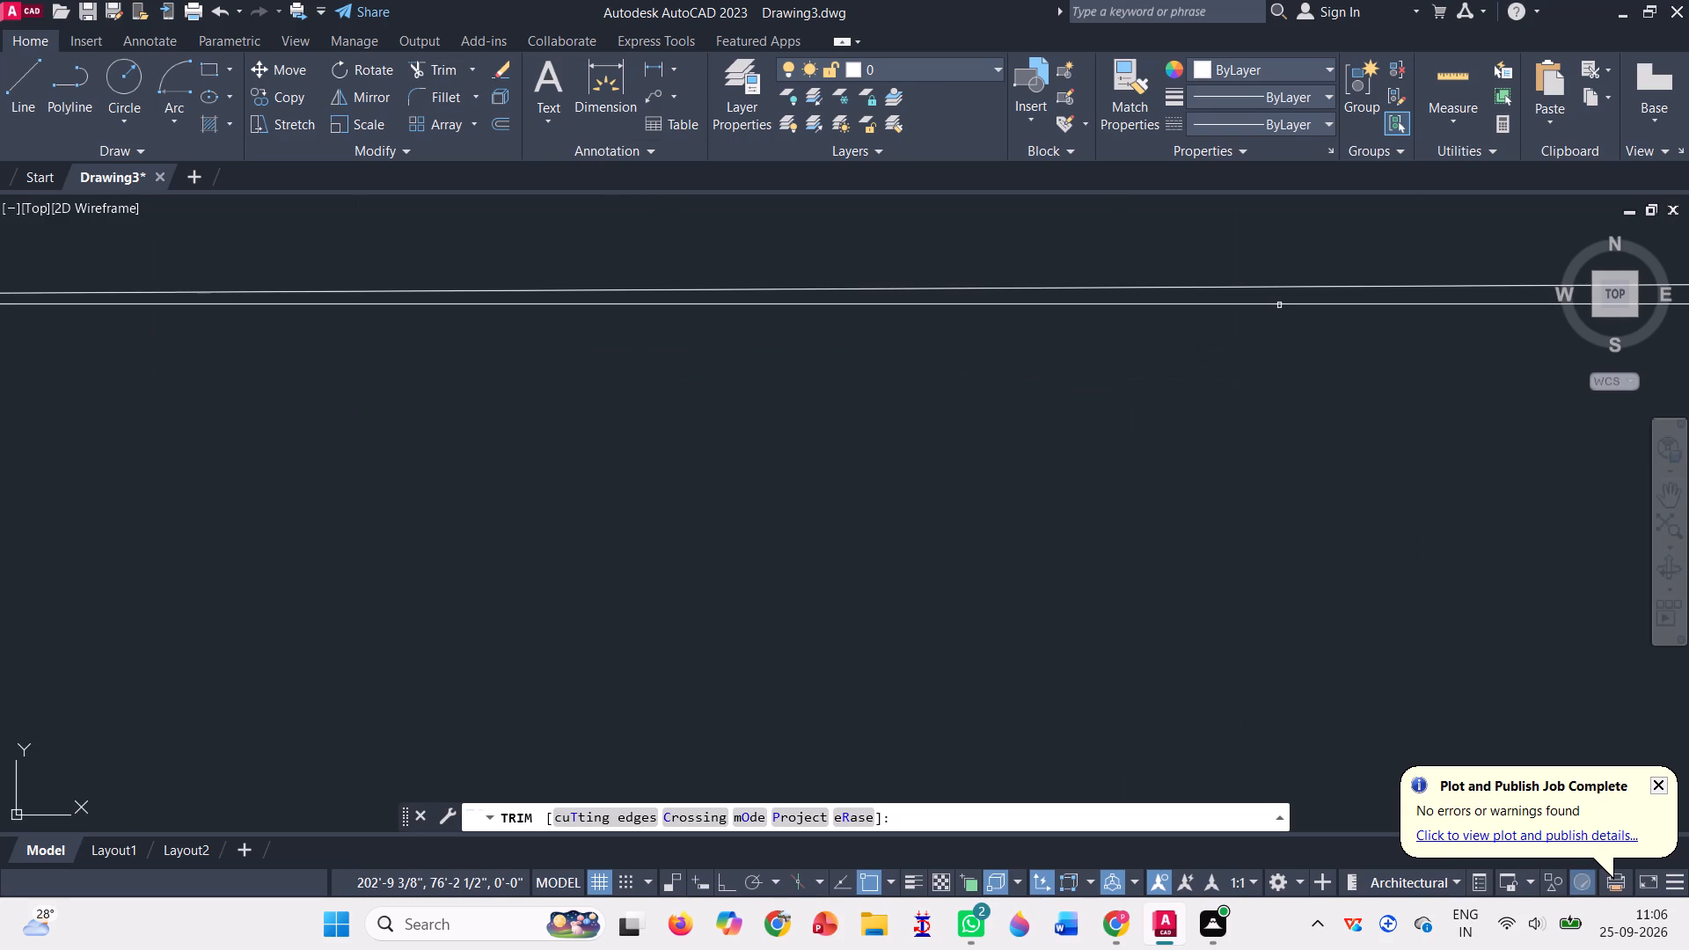
{"action": "left_click", "coordinate": [1279, 305]}
Draw the north wall's inner line, about 1'-7" long, from the jamb's southwest corner to the small southeast room's west wall.
{"action": "scroll", "coordinate": [850, 451], "scroll_direction": "down", "scroll_amount": 3}
{"action": "scroll", "coordinate": [850, 451], "scroll_direction": "up", "scroll_amount": 1}
{"action": "scroll", "coordinate": [842, 443], "scroll_direction": "down", "scroll_amount": 3}
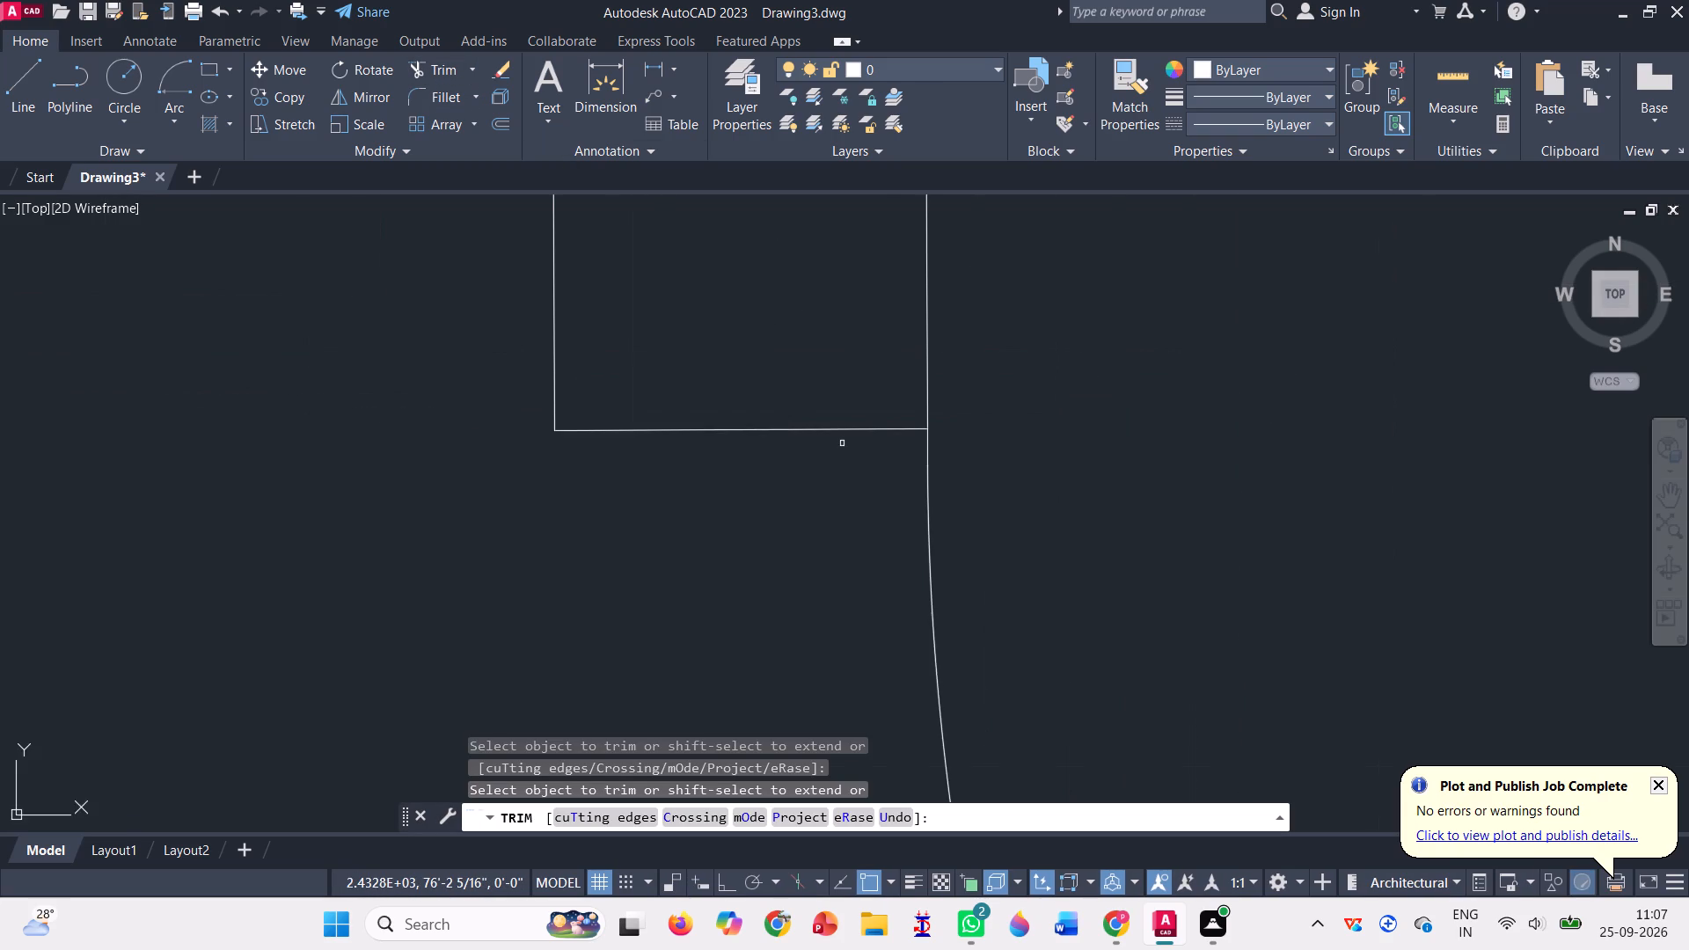
{"action": "scroll", "coordinate": [819, 425], "scroll_direction": "down", "scroll_amount": 1}
{"action": "scroll", "coordinate": [565, 363], "scroll_direction": "down", "scroll_amount": 1}
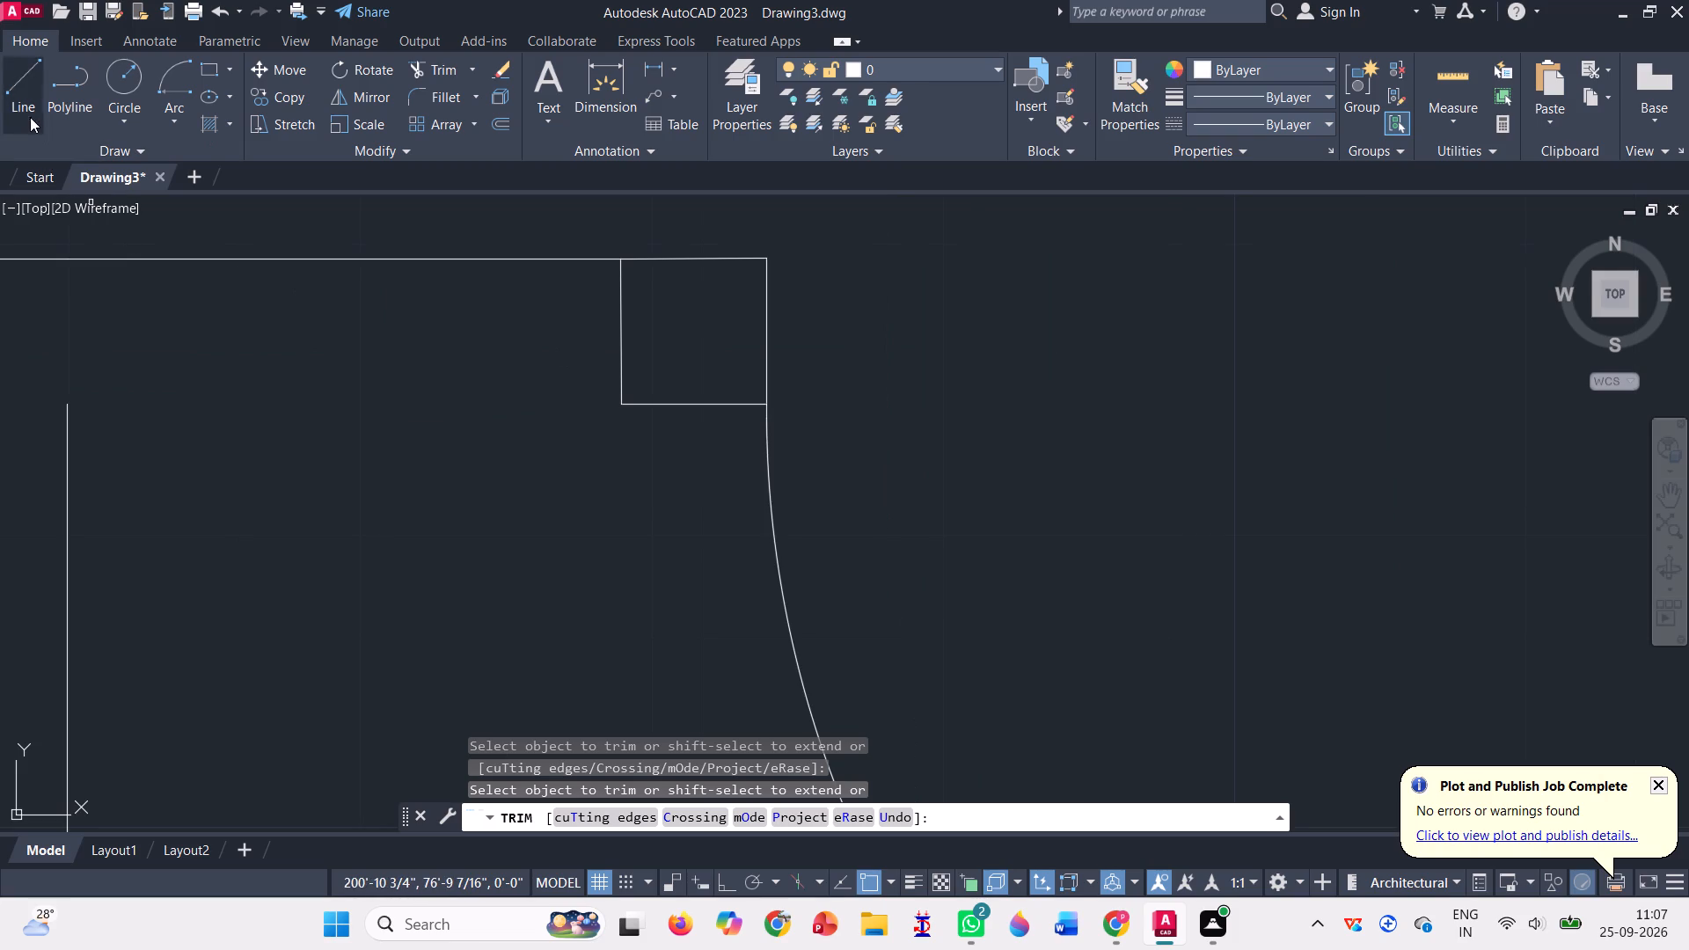
{"action": "left_click", "coordinate": [23, 107]}
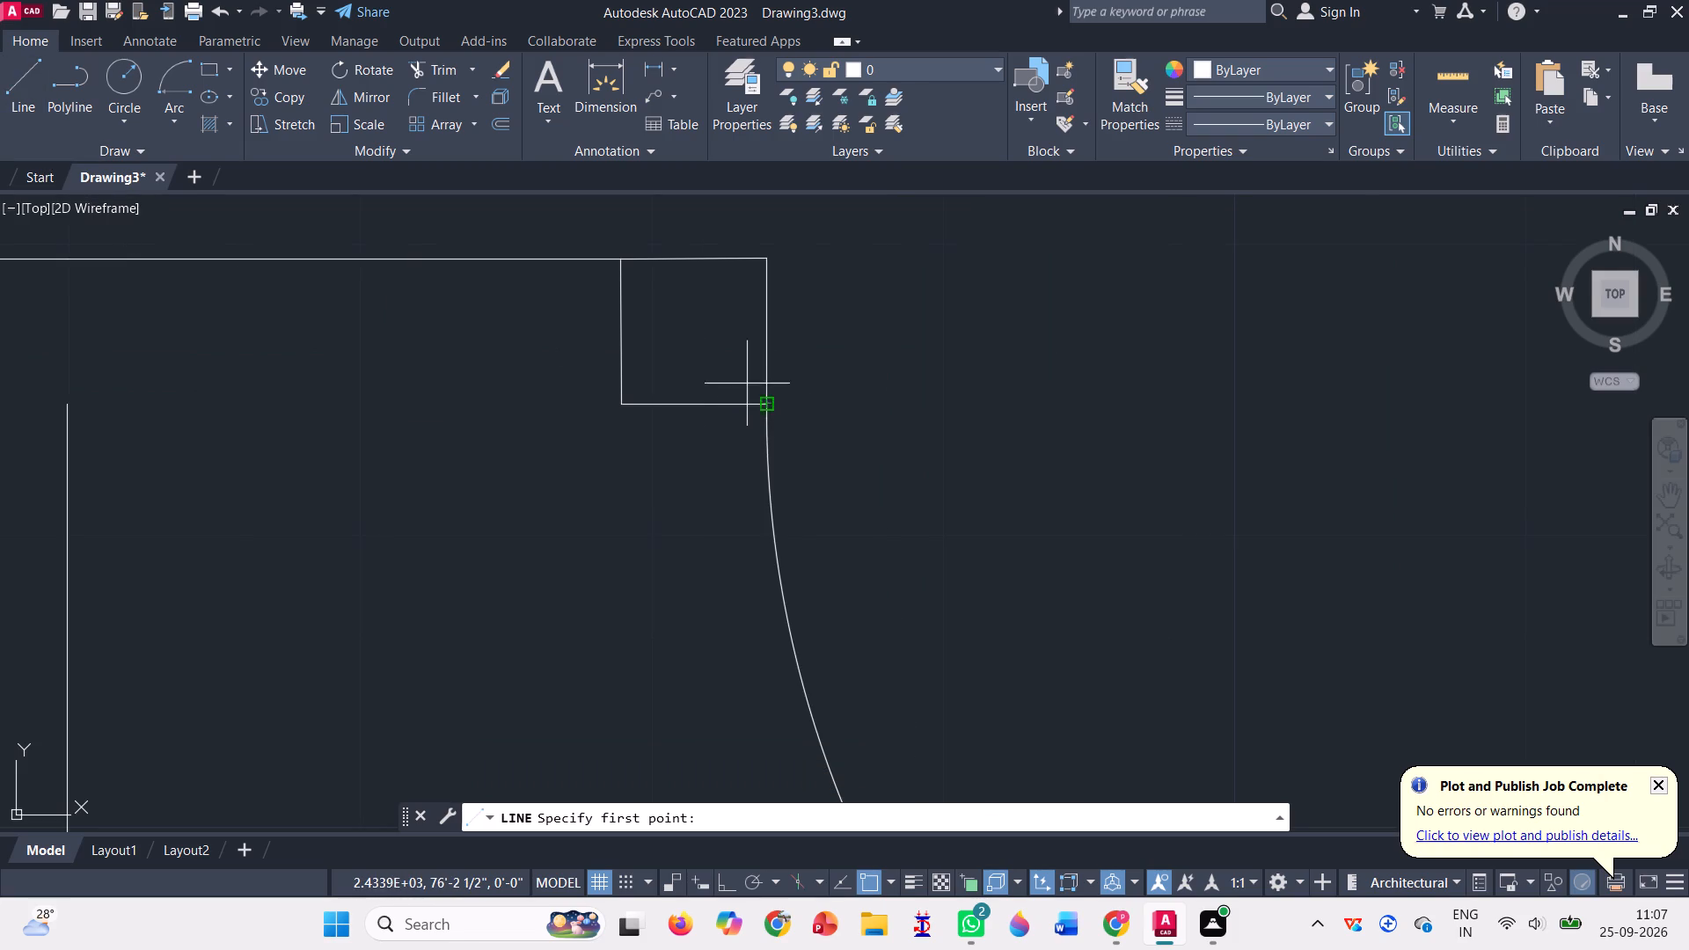
{"action": "left_click", "coordinate": [618, 405]}
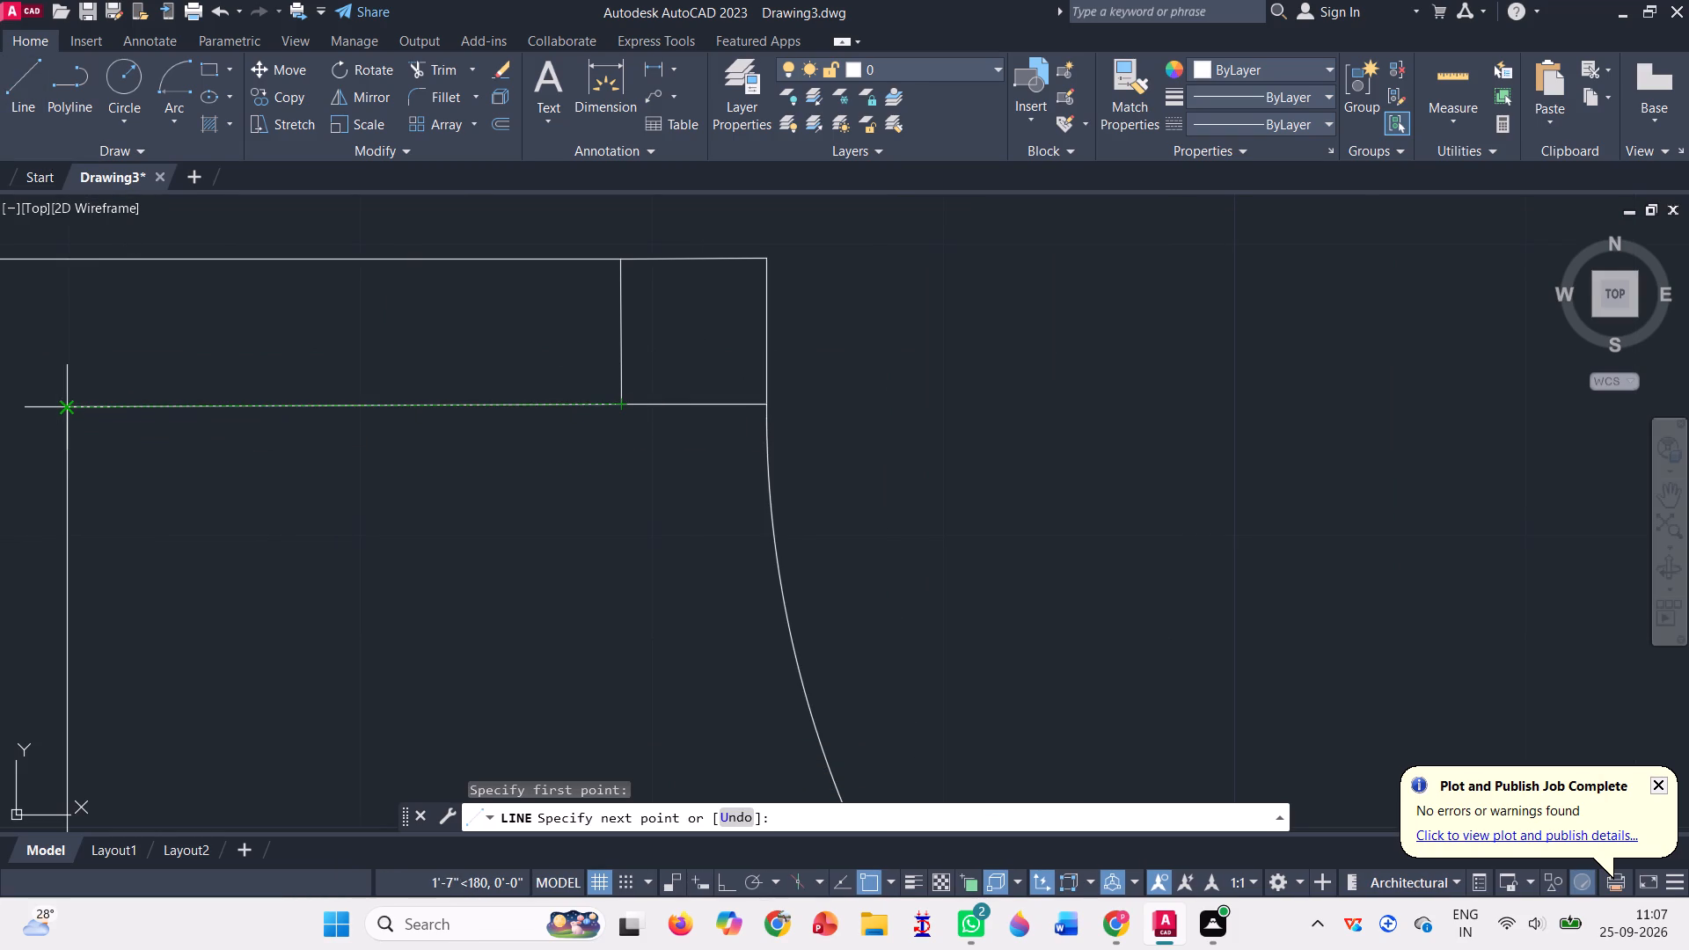
{"action": "left_click", "coordinate": [72, 407]}
{"action": "key", "text": "Escape"}
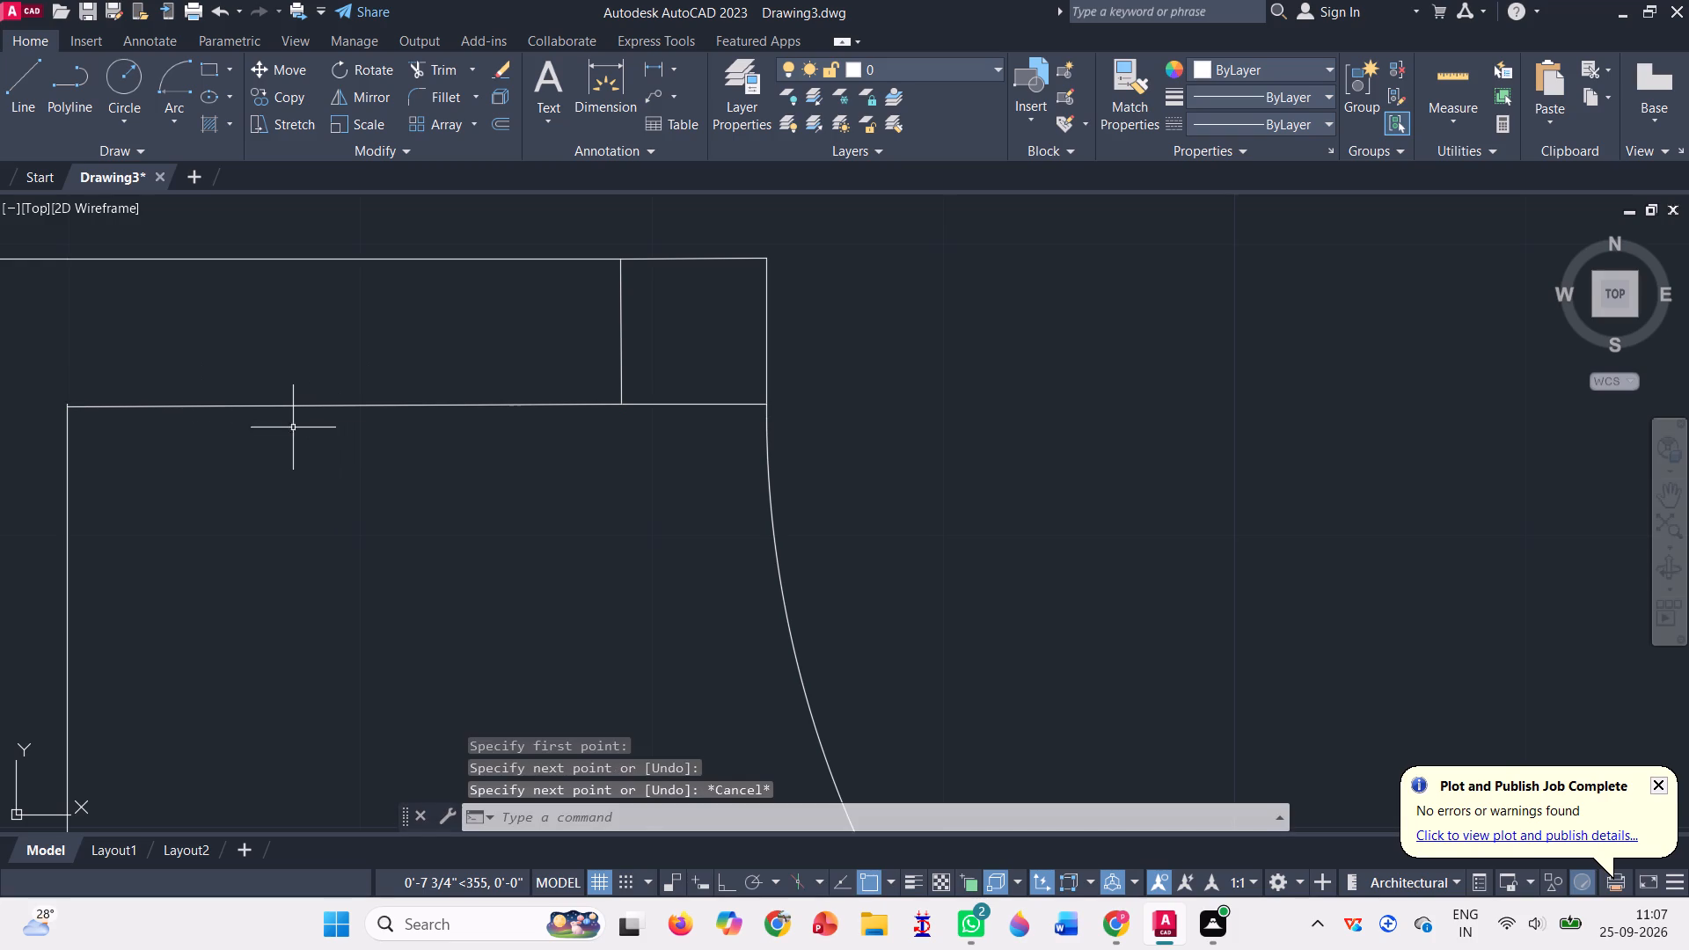
Delete the spare window symbol standing outside the east wall of the floor plan.
{"action": "scroll", "coordinate": [380, 448], "scroll_direction": "down", "scroll_amount": 2}
{"action": "scroll", "coordinate": [825, 474], "scroll_direction": "down", "scroll_amount": 1}
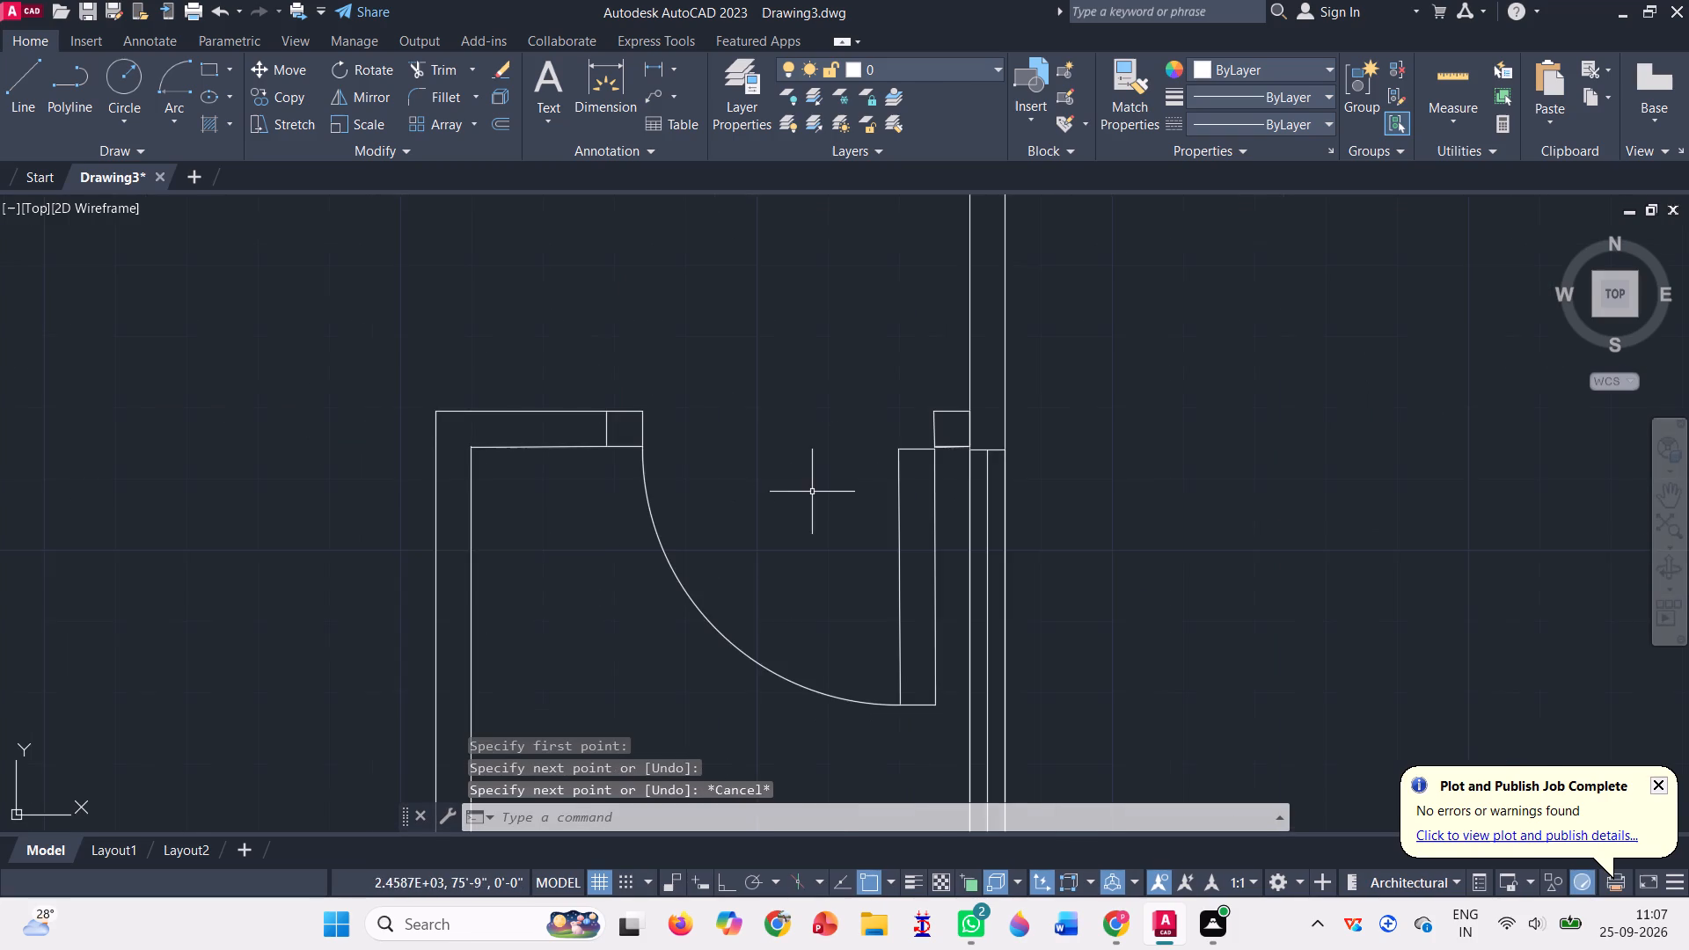
{"action": "scroll", "coordinate": [826, 504], "scroll_direction": "down", "scroll_amount": 2}
{"action": "scroll", "coordinate": [1012, 512], "scroll_direction": "up", "scroll_amount": 1}
{"action": "scroll", "coordinate": [1014, 511], "scroll_direction": "down", "scroll_amount": 3}
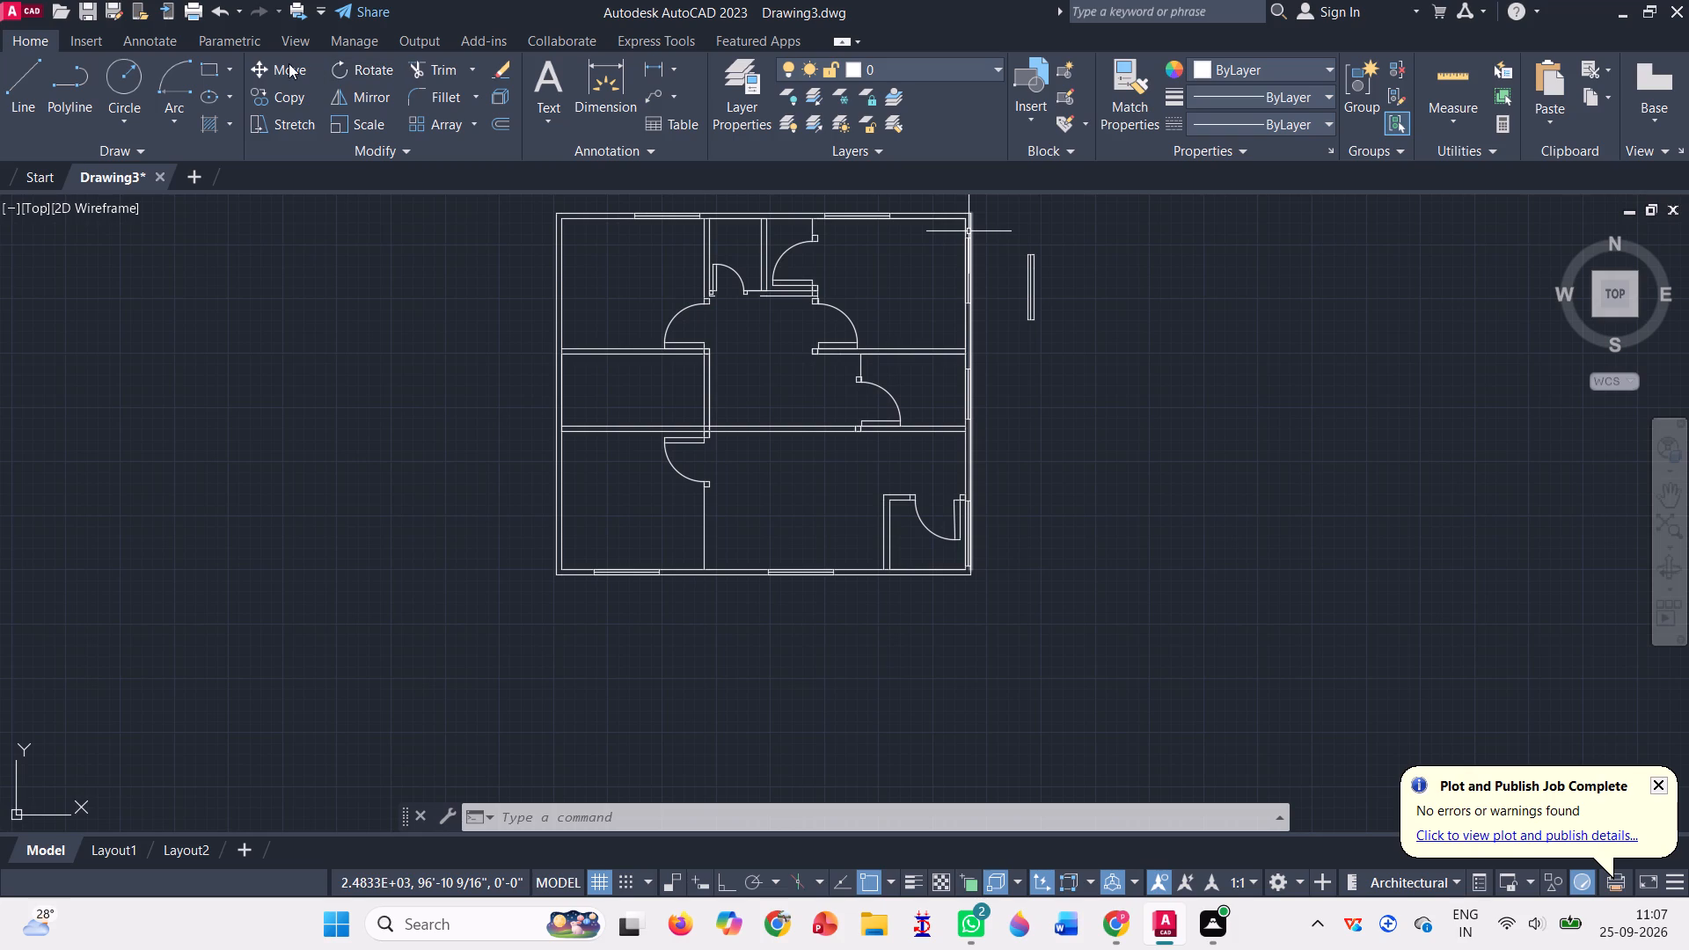
{"action": "scroll", "coordinate": [990, 249], "scroll_direction": "up", "scroll_amount": 2}
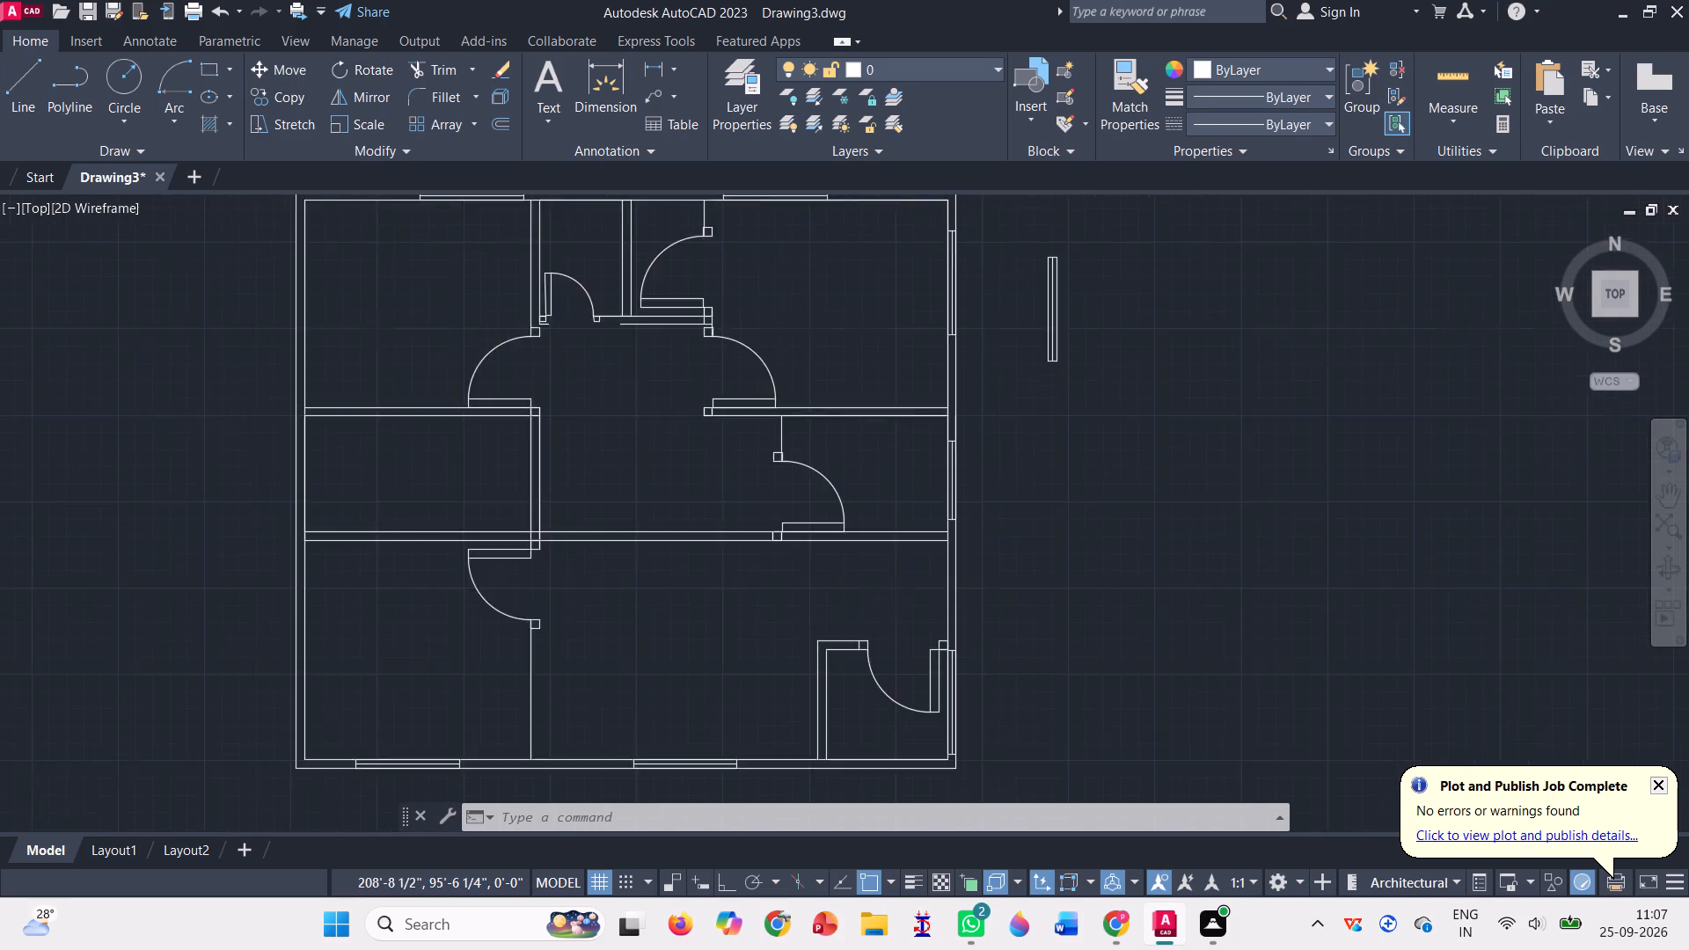
{"action": "scroll", "coordinate": [990, 249], "scroll_direction": "up", "scroll_amount": 1}
{"action": "left_click_drag", "start_coordinate": [1034, 252], "coordinate": [1252, 546]}
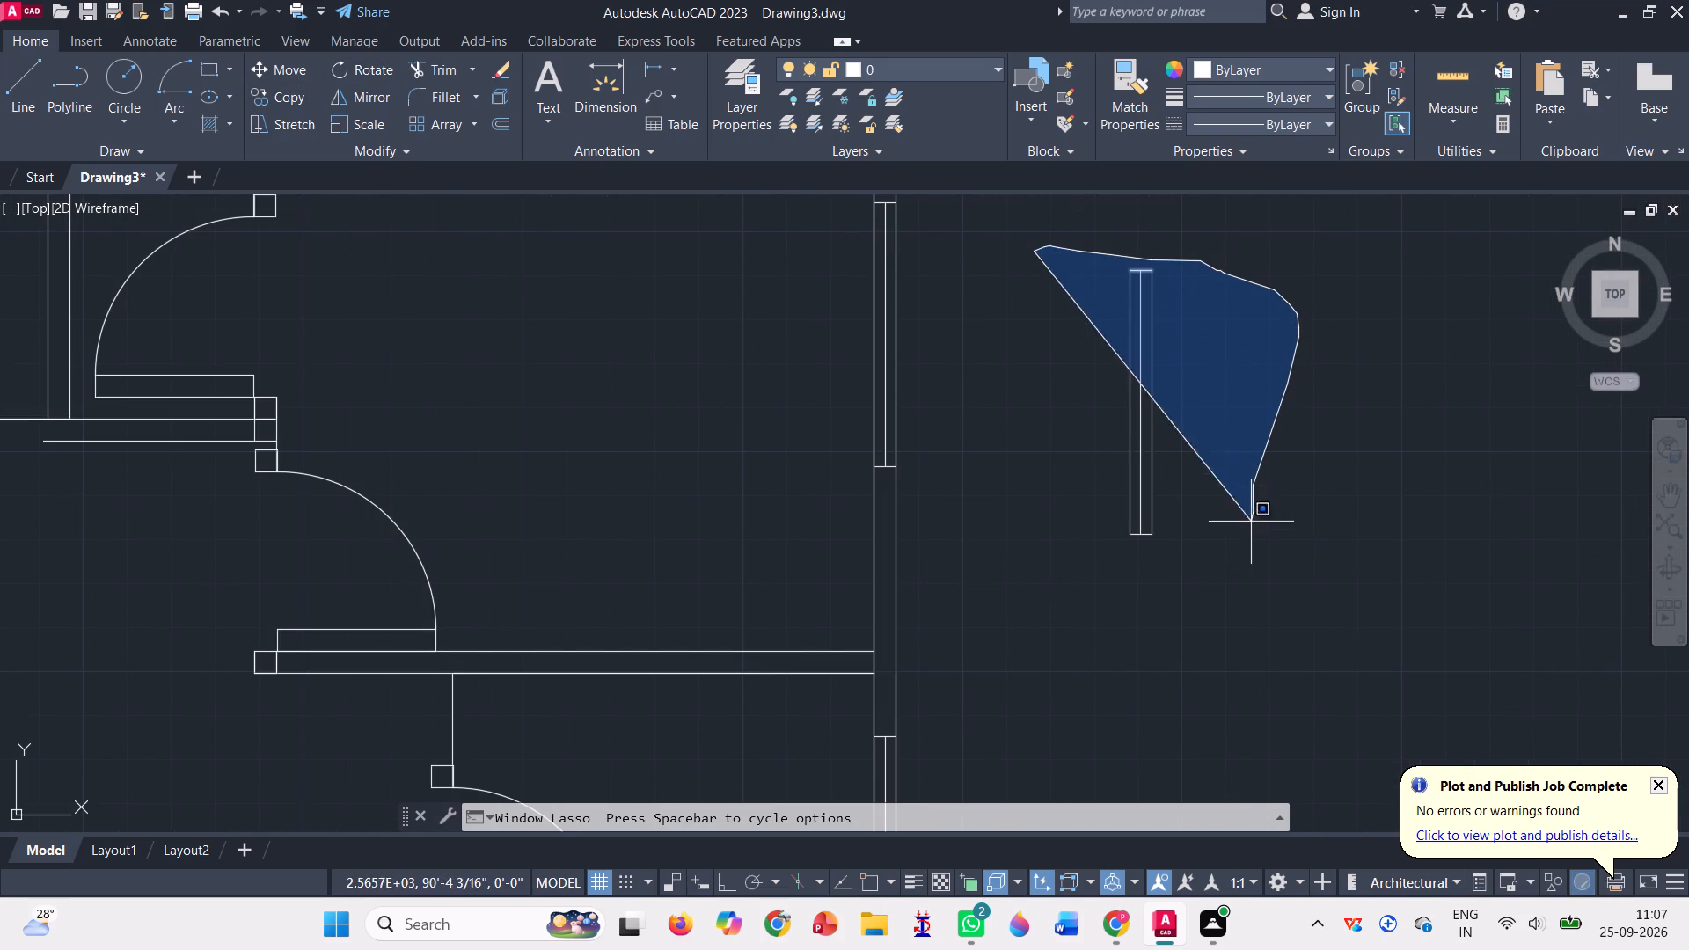
{"action": "left_click_drag", "start_coordinate": [1252, 546], "coordinate": [1117, 654]}
{"action": "key", "text": "Delete"}
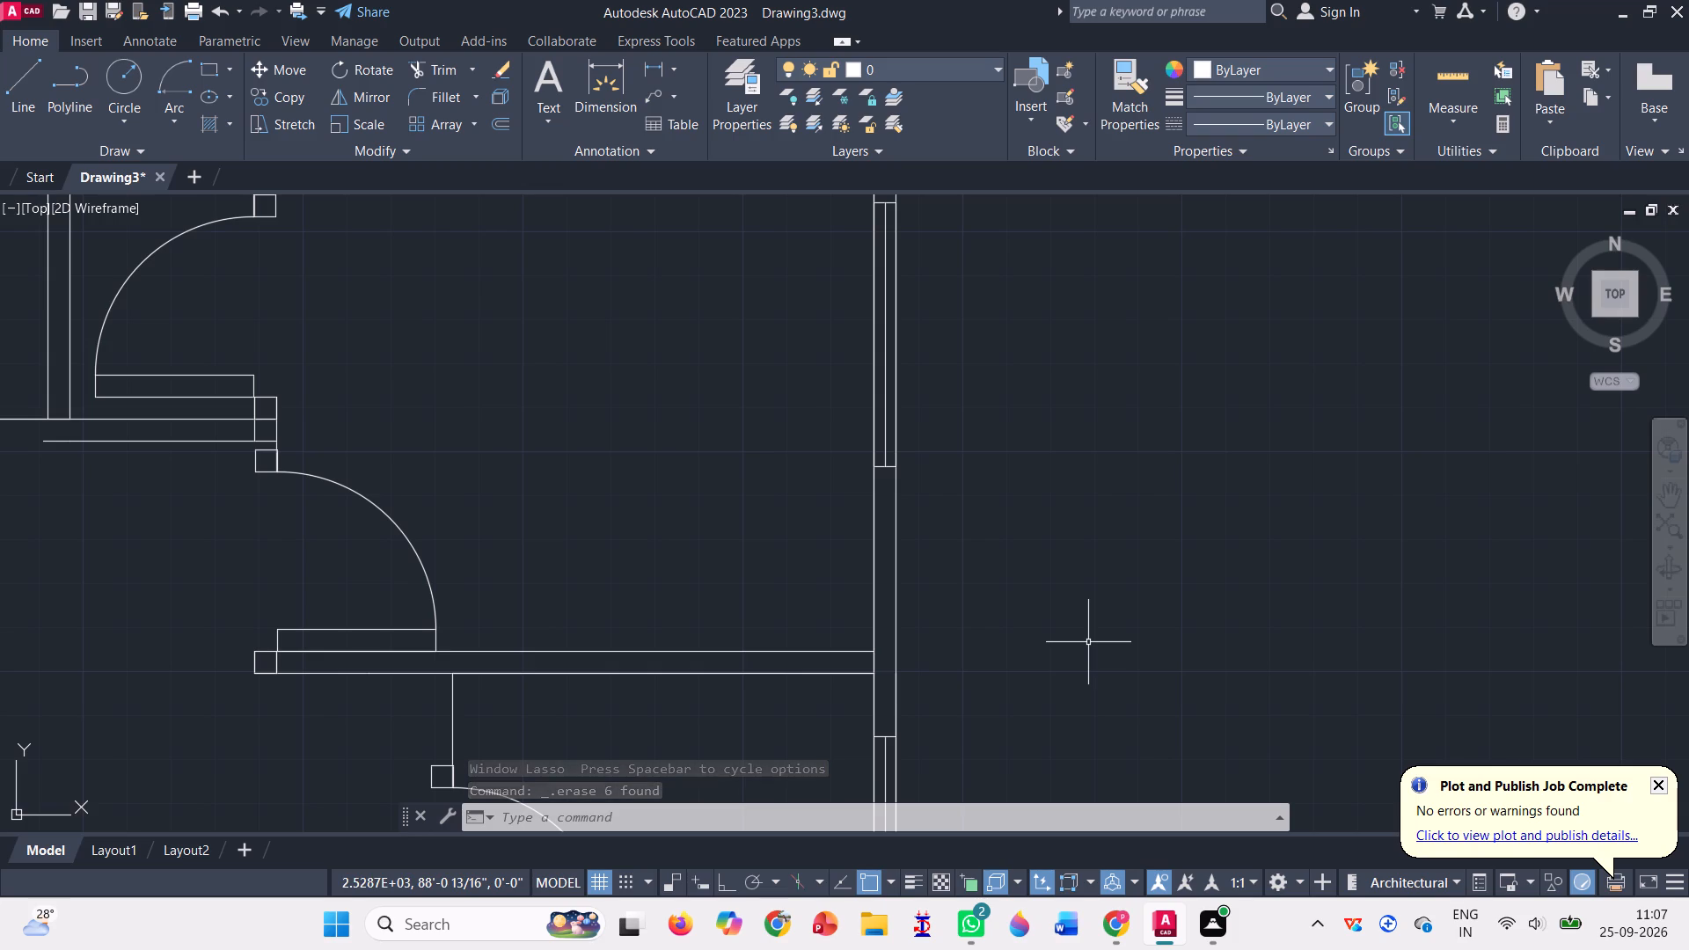
Draw a short line from the southeast corner of the small north room's west door jamb down to the wall's outer line.
{"action": "scroll", "coordinate": [1088, 642], "scroll_direction": "down", "scroll_amount": 2}
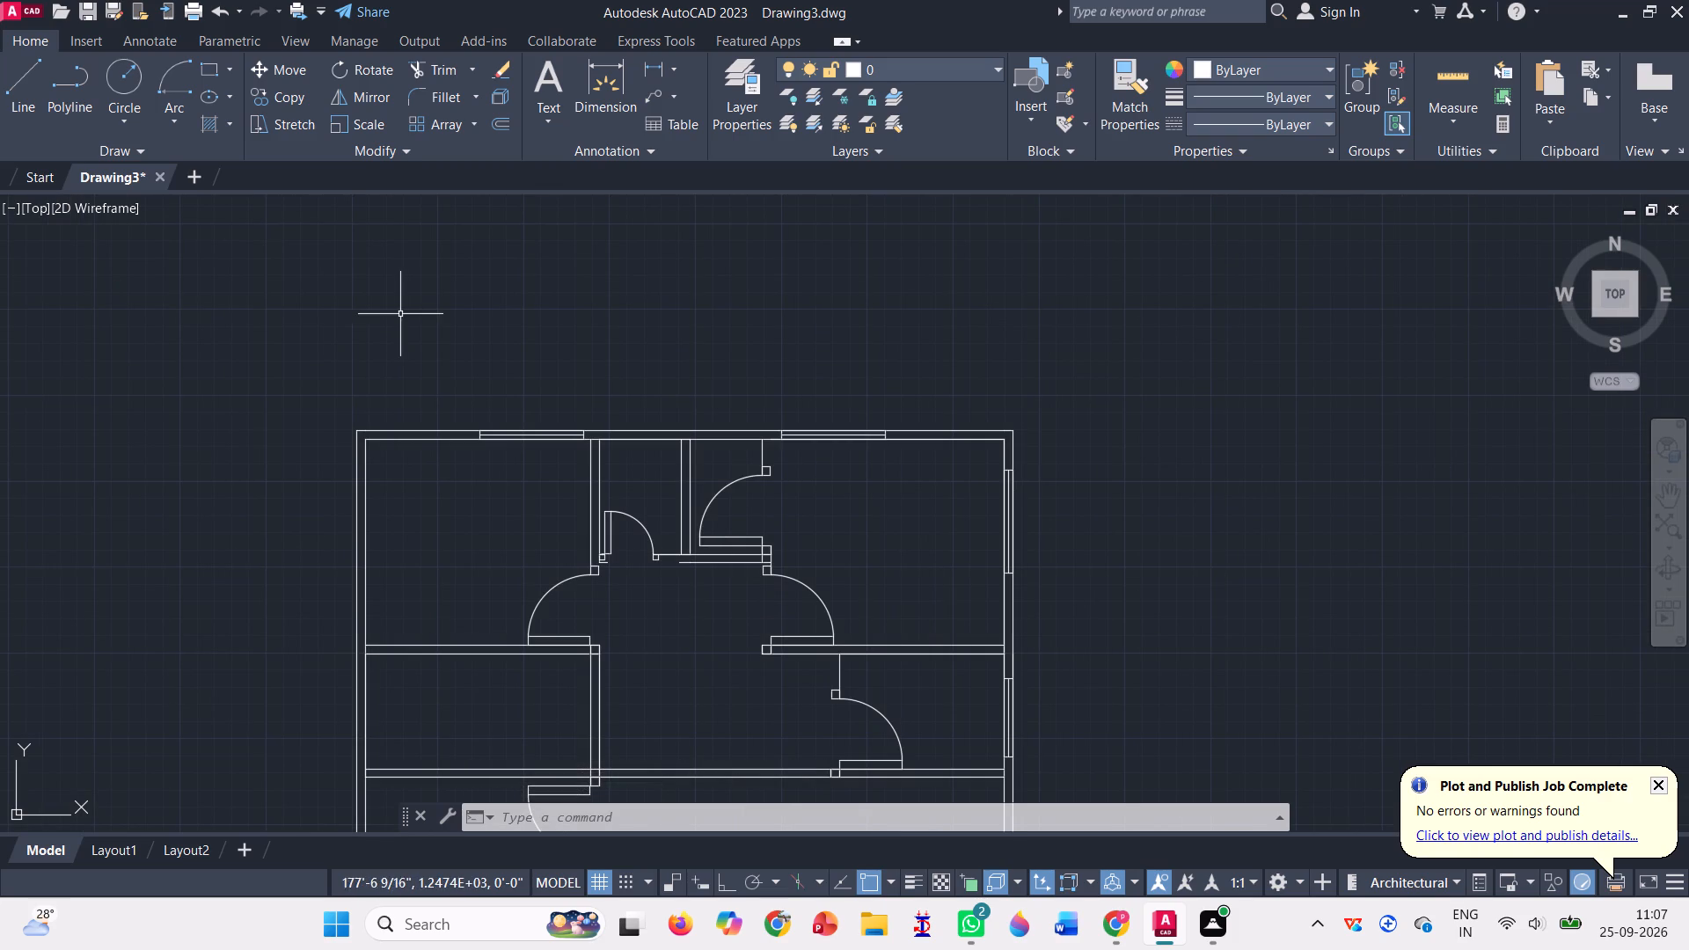
{"action": "scroll", "coordinate": [664, 584], "scroll_direction": "up", "scroll_amount": 1}
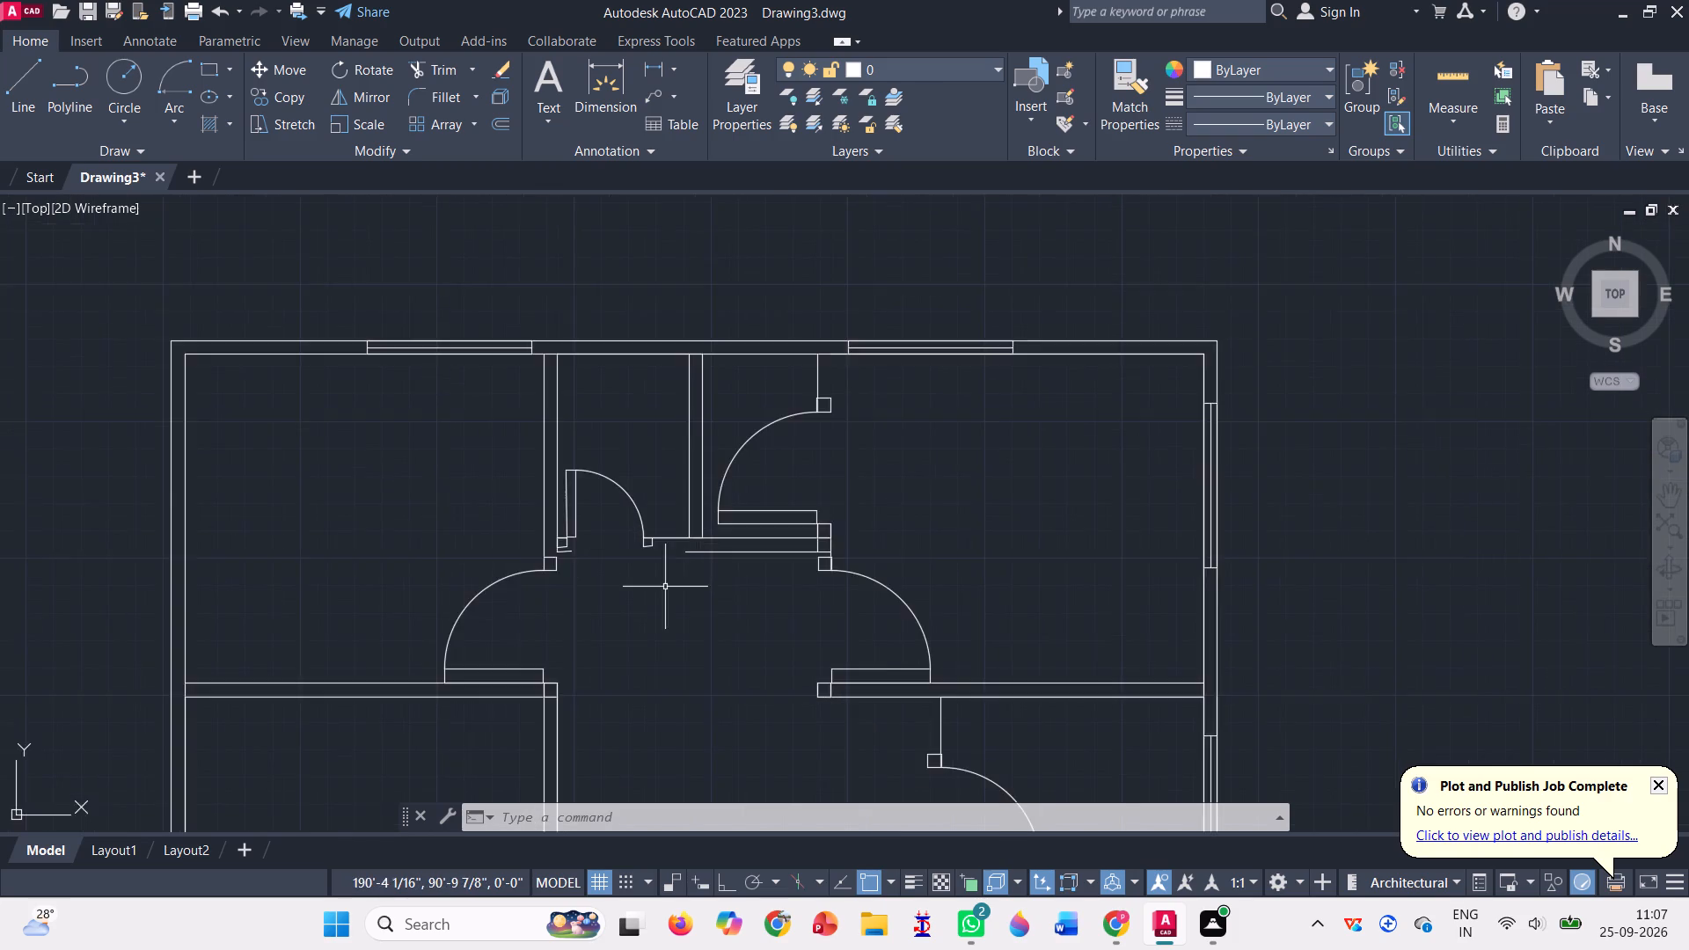
{"action": "scroll", "coordinate": [665, 587], "scroll_direction": "up", "scroll_amount": 1}
{"action": "scroll", "coordinate": [567, 527], "scroll_direction": "up", "scroll_amount": 2}
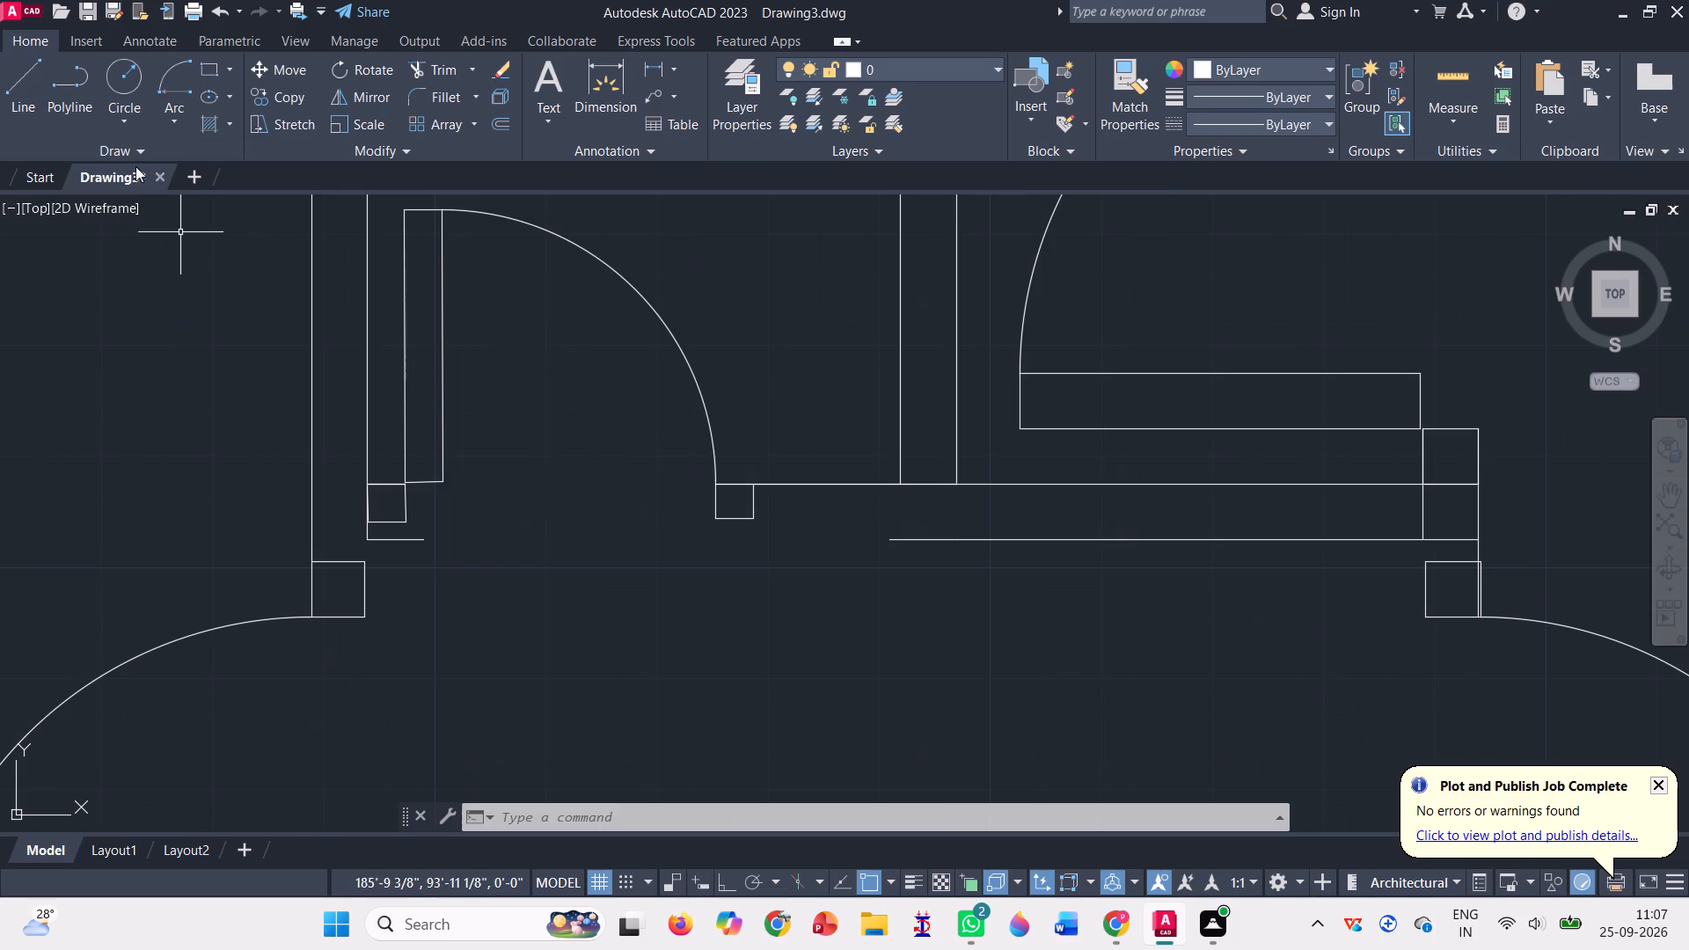
{"action": "left_click", "coordinate": [29, 69]}
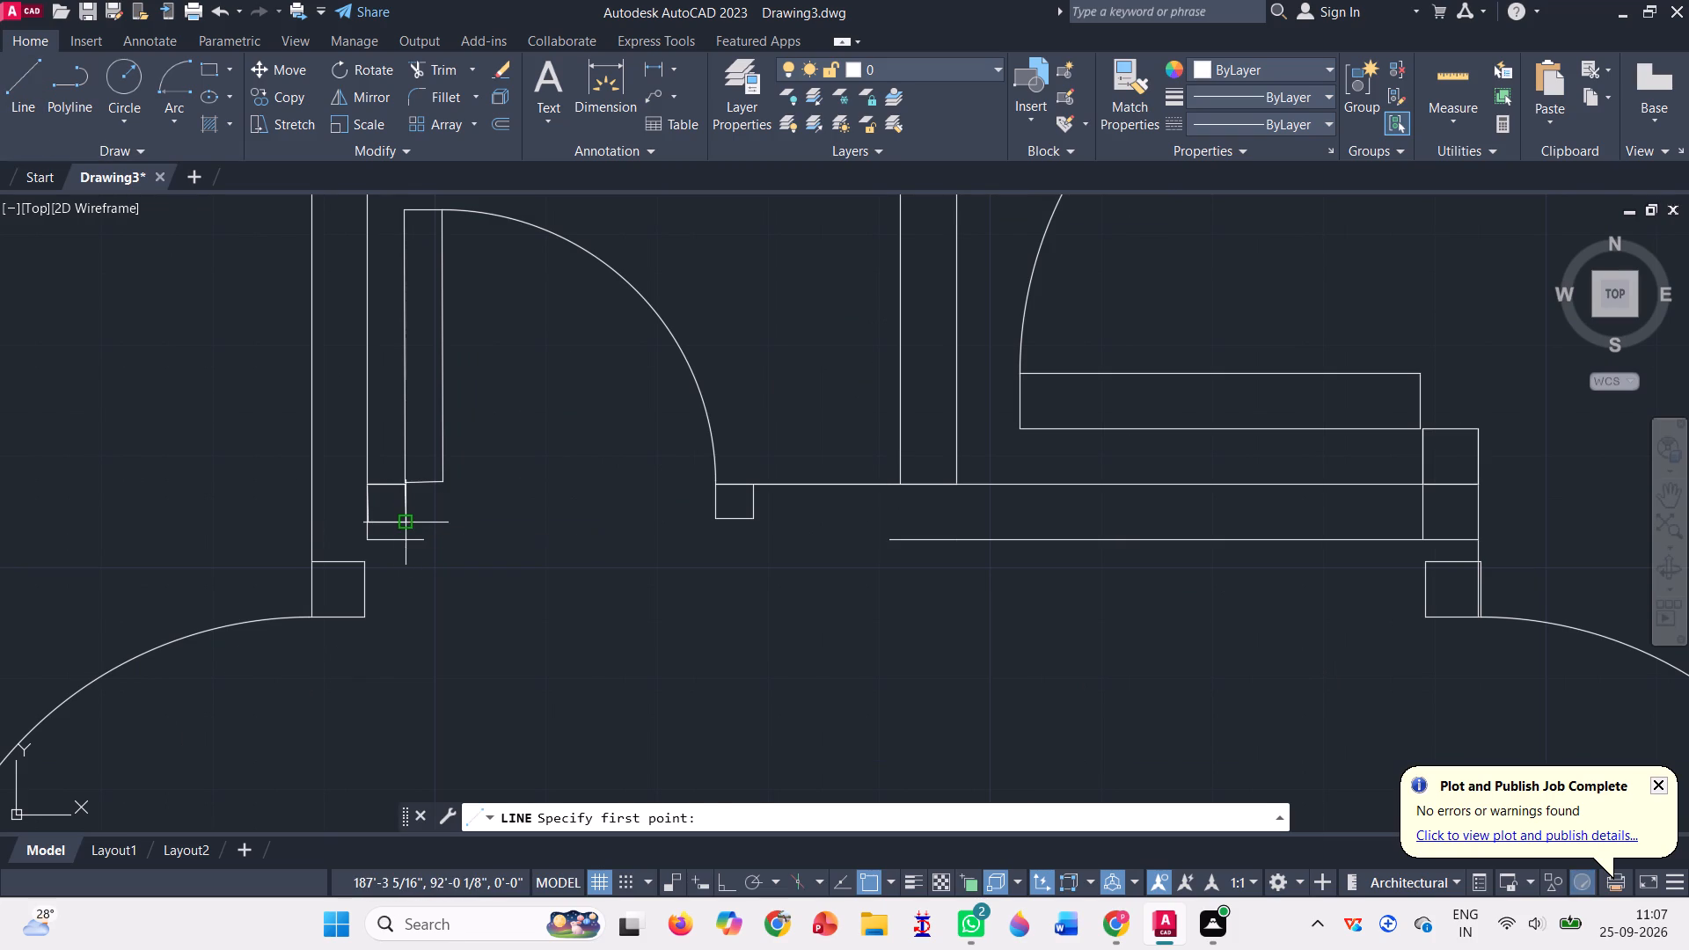
{"action": "left_click", "coordinate": [398, 525]}
{"action": "left_click", "coordinate": [402, 540]}
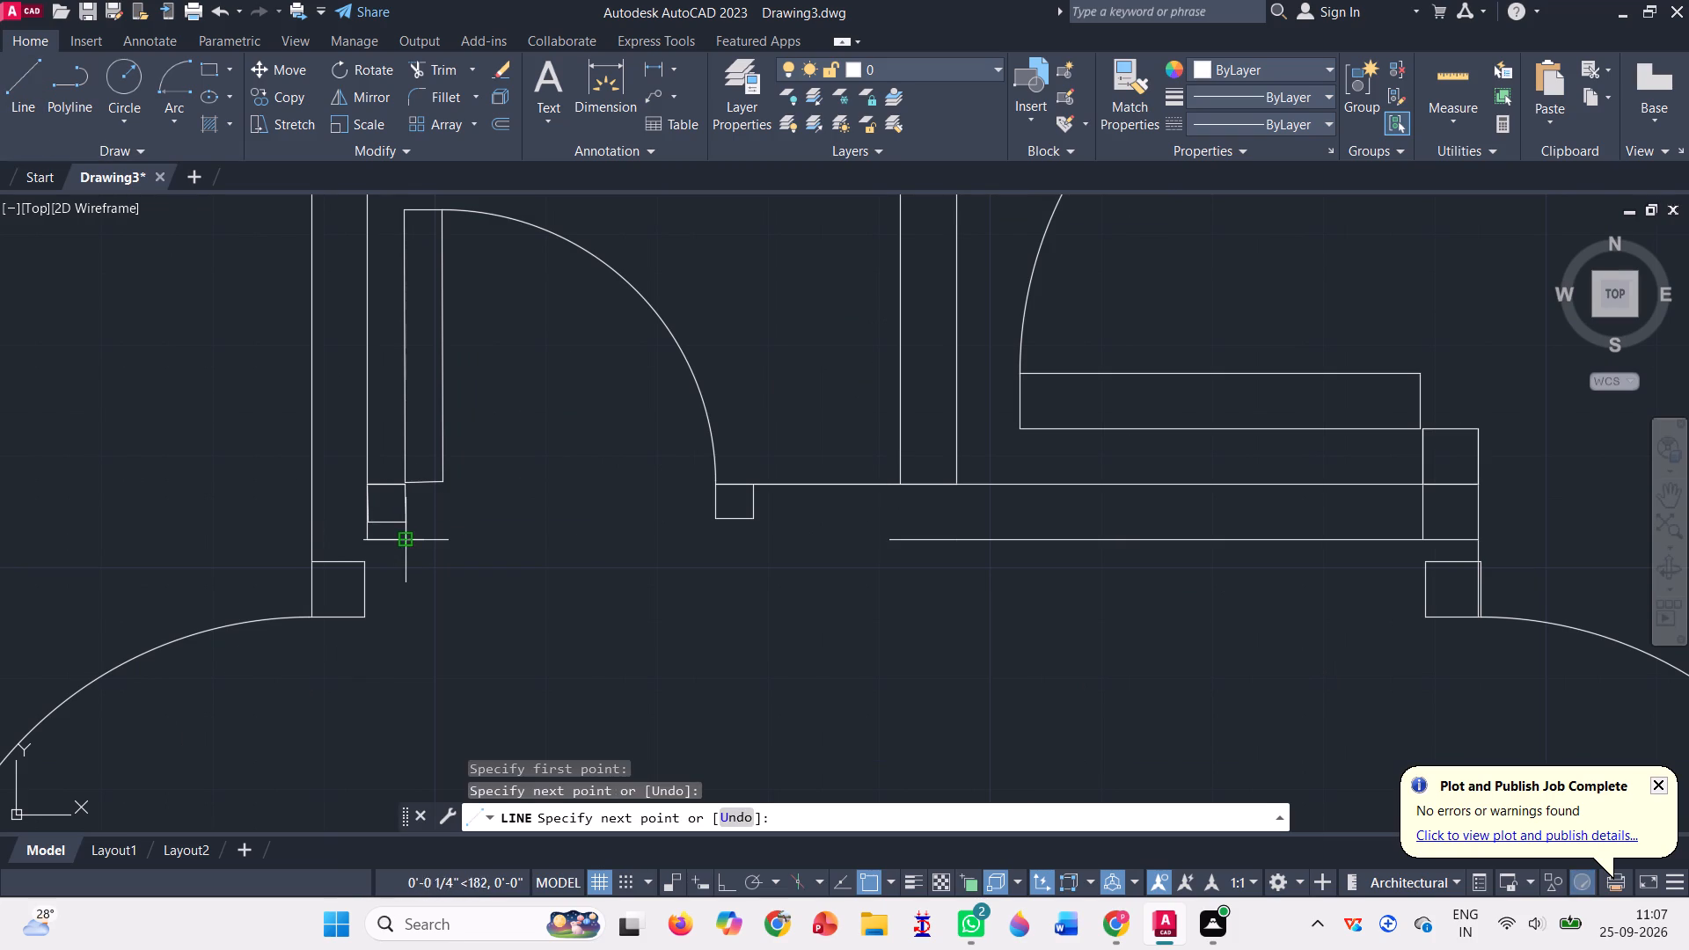
{"action": "key", "text": "Escape"}
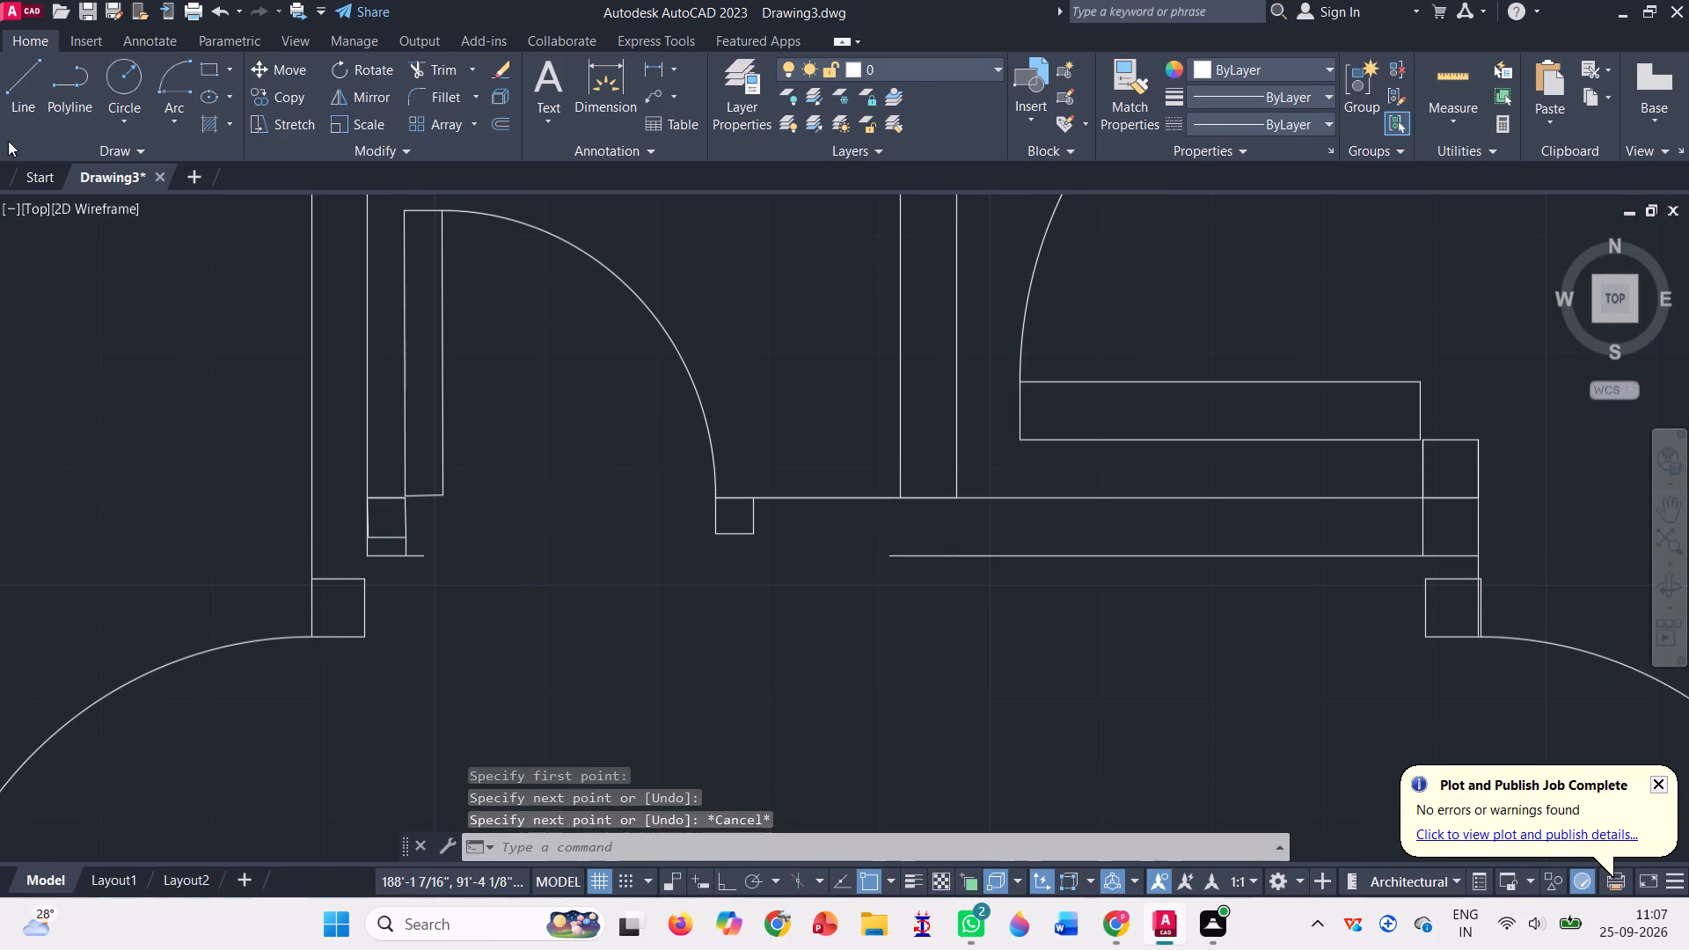
Draw a line from the small north room's east door jamb down about 2" and east about 1'-4" to the wall's outer line.
{"action": "left_click", "coordinate": [23, 94]}
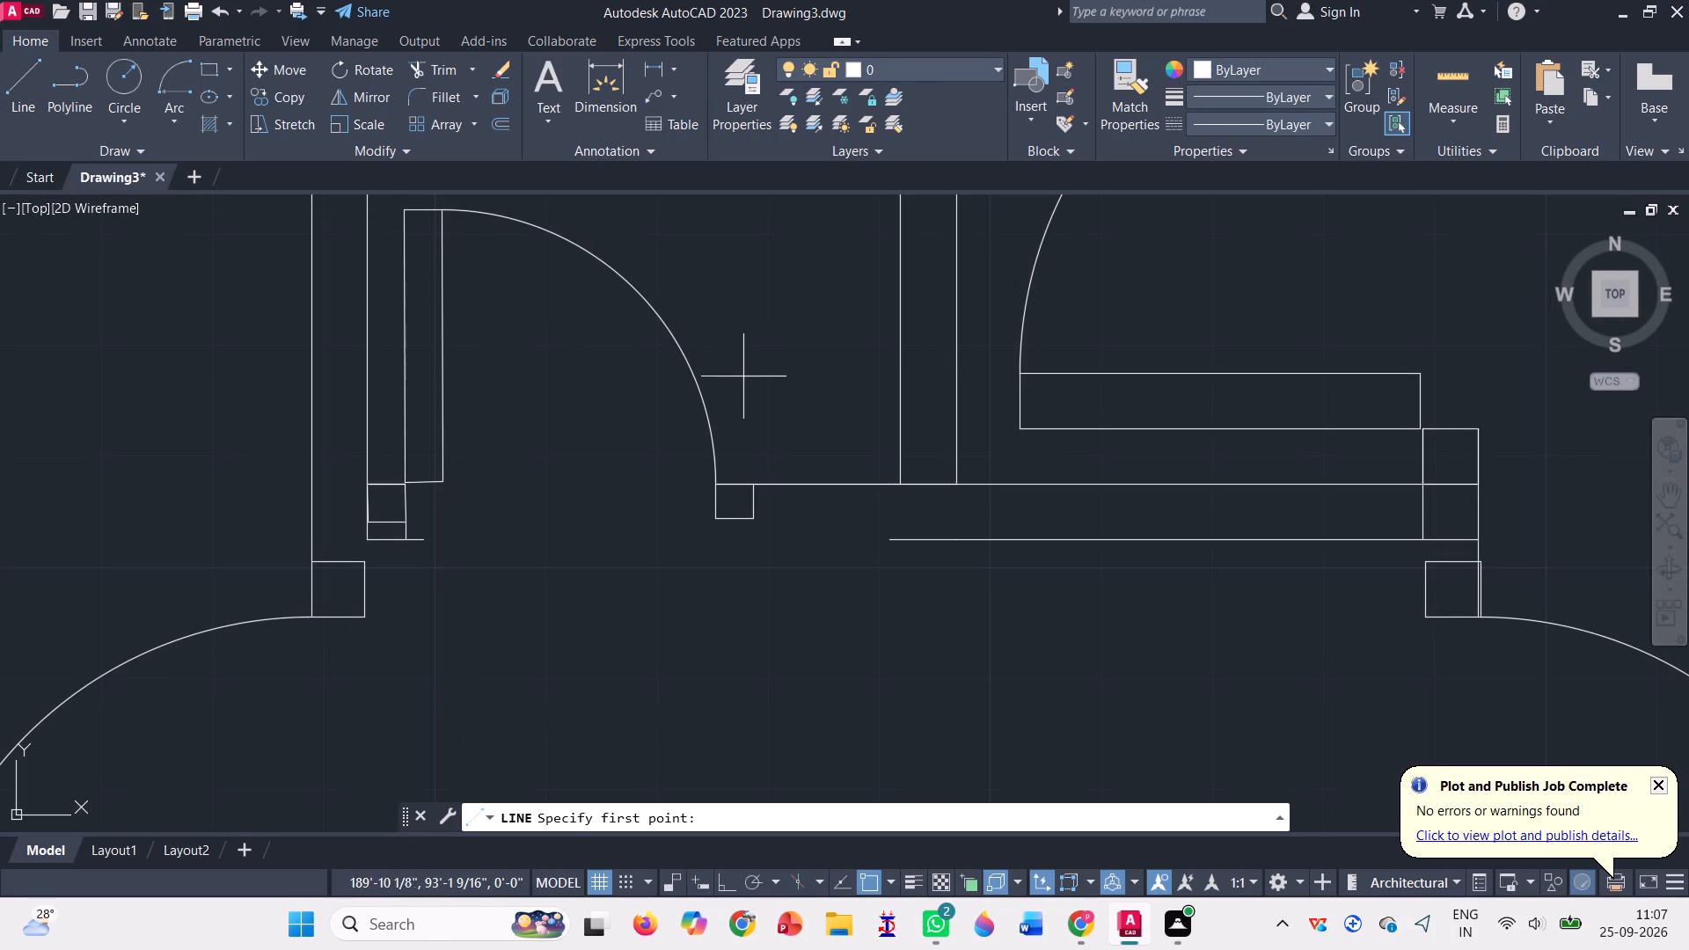
{"action": "left_click", "coordinate": [714, 522]}
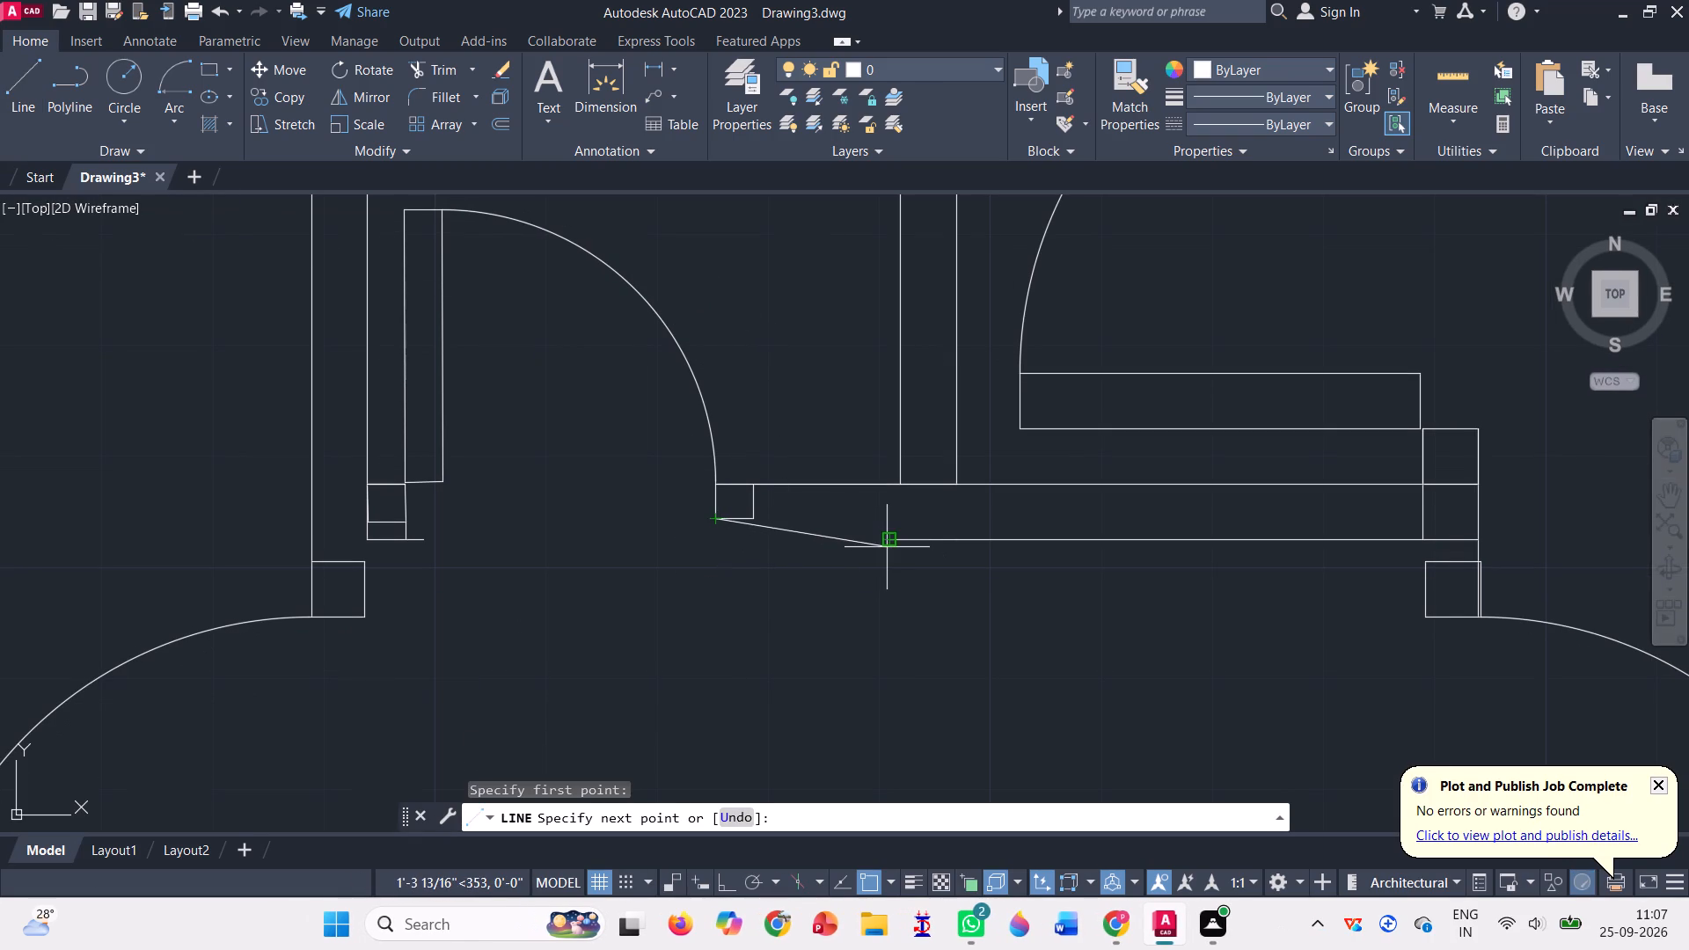
{"action": "left_click", "coordinate": [715, 536]}
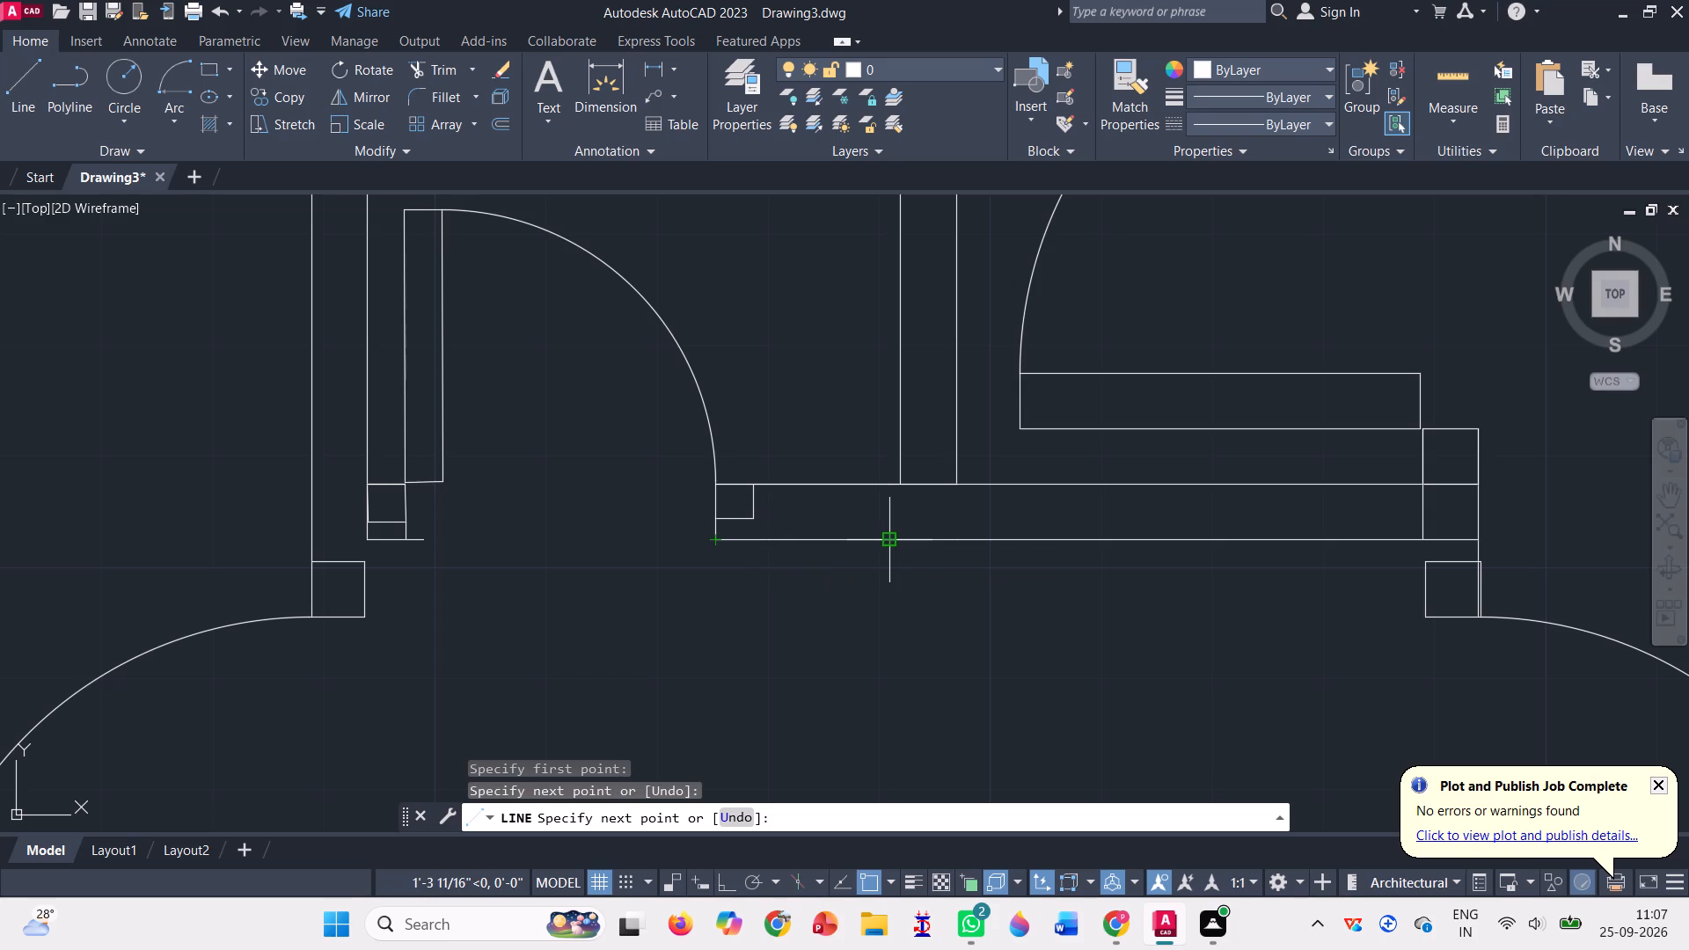
{"action": "left_click", "coordinate": [894, 537]}
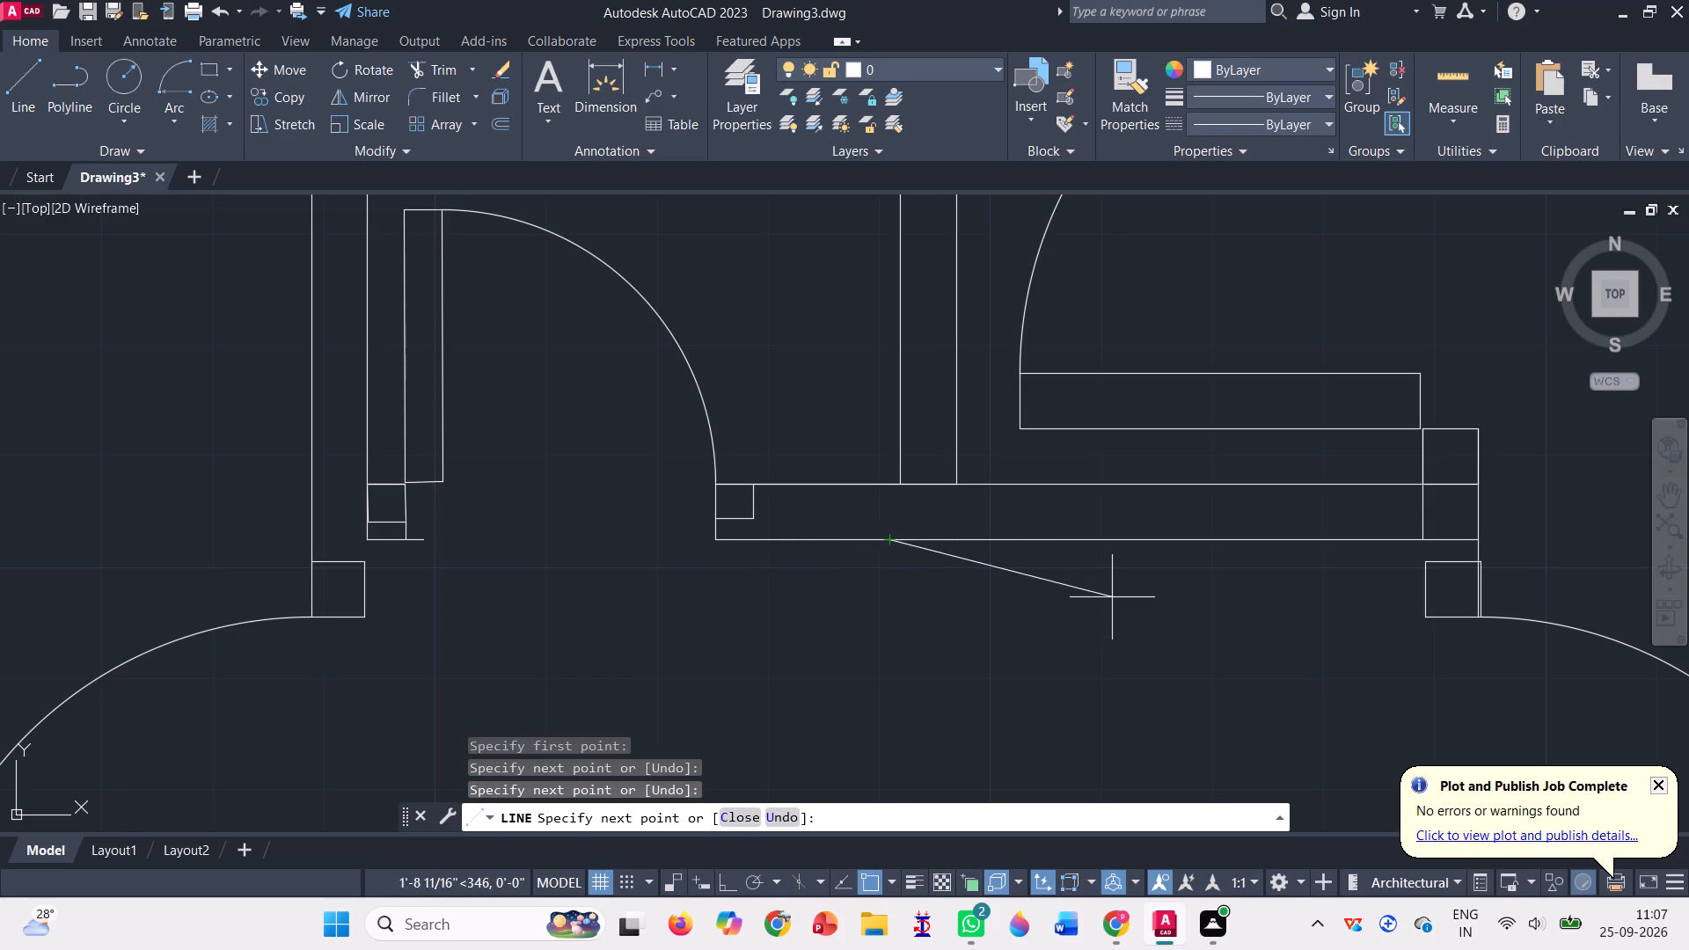
{"action": "key", "text": "Escape"}
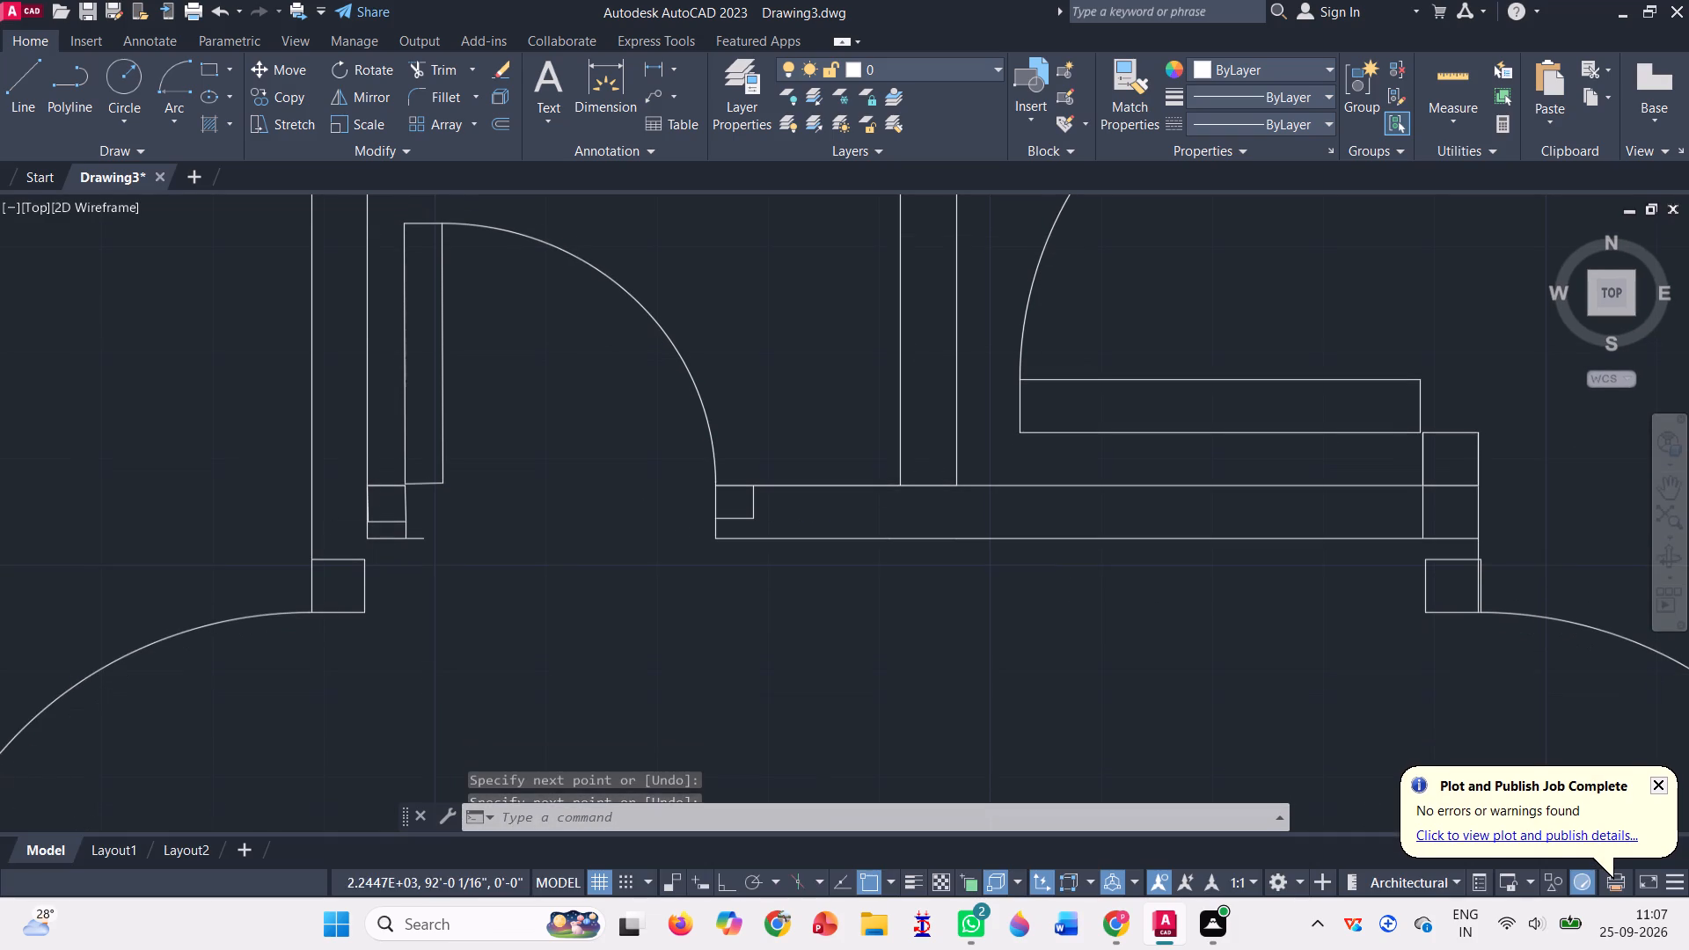
Trim the stub of the outer wall line that projects east of the small north room's west door jamb.
{"action": "left_click", "coordinate": [431, 74]}
{"action": "scroll", "coordinate": [366, 474], "scroll_direction": "up", "scroll_amount": 2}
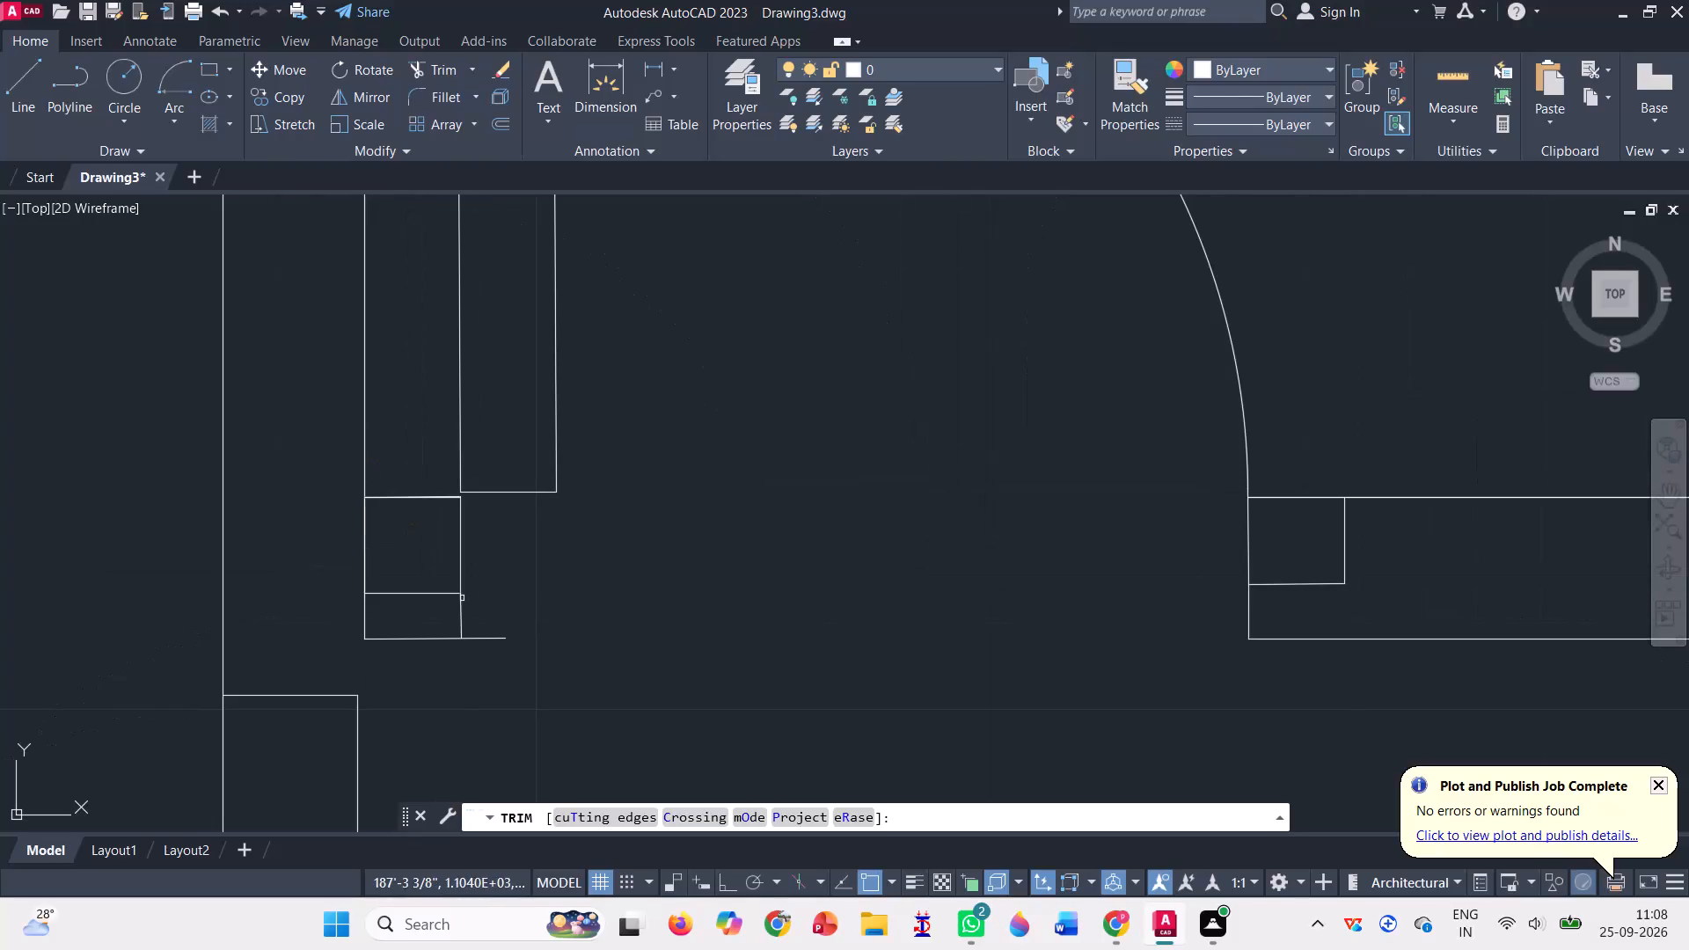
{"action": "left_click_drag", "start_coordinate": [484, 627], "coordinate": [493, 655]}
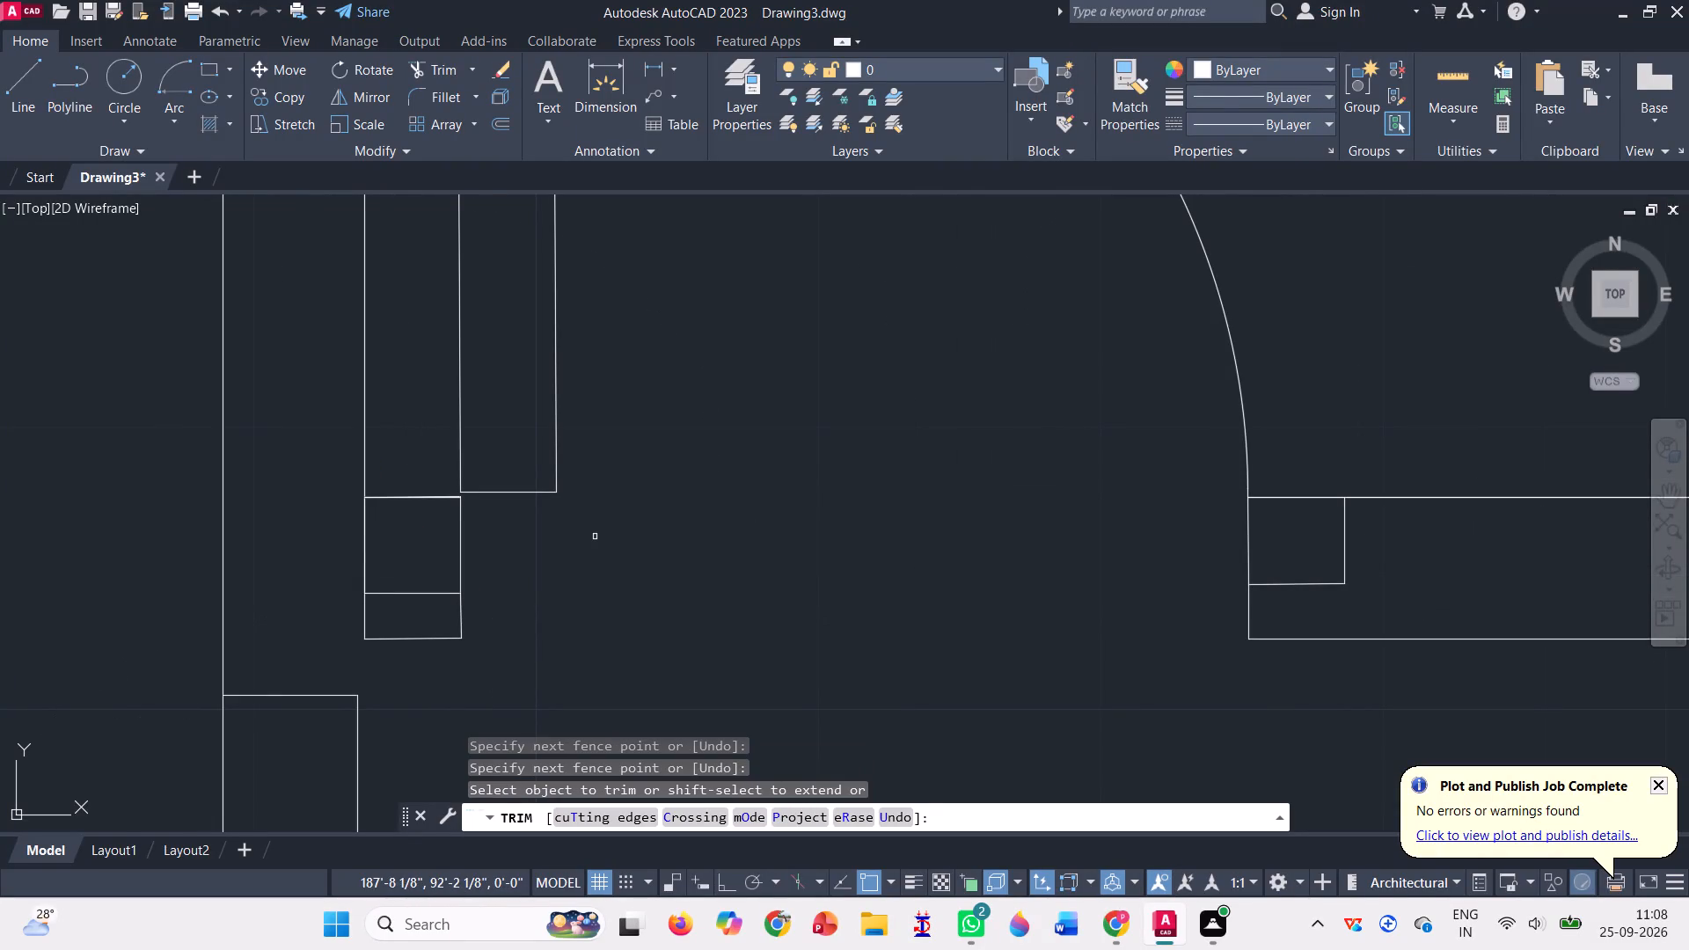
{"action": "scroll", "coordinate": [595, 534], "scroll_direction": "down", "scroll_amount": 3}
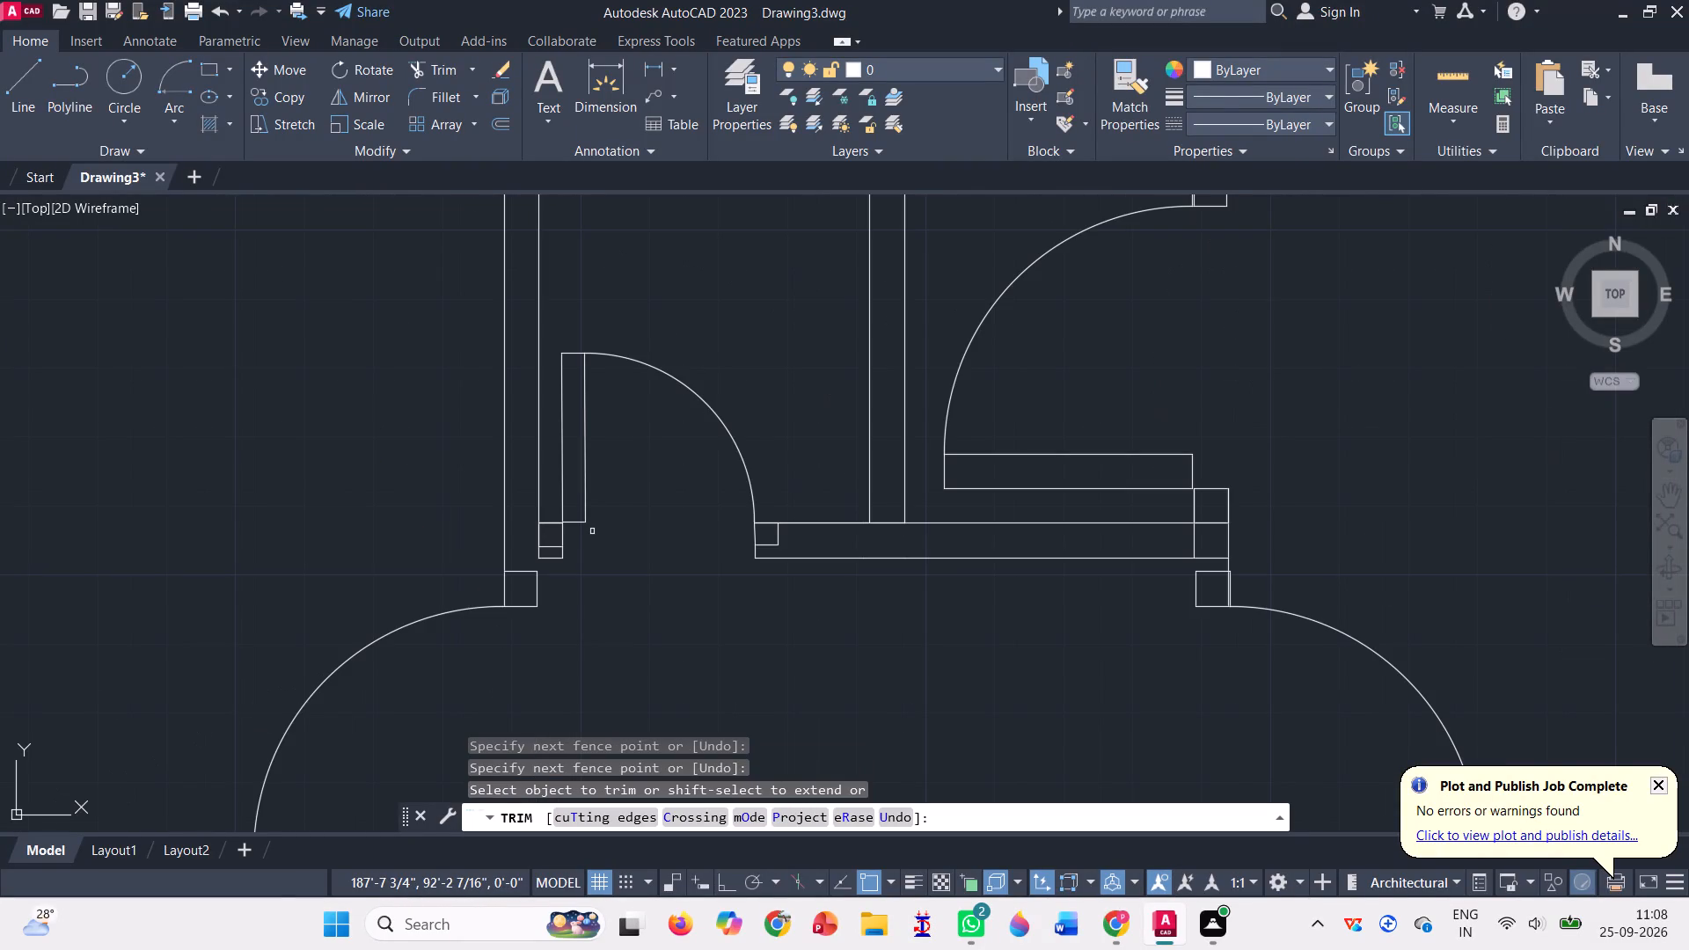
{"action": "key", "text": "Escape"}
Insert the Bed - Queen block from the Home - Space Planner blocks in the empty area east of the floor plan.
{"action": "scroll", "coordinate": [505, 515], "scroll_direction": "down", "scroll_amount": 2}
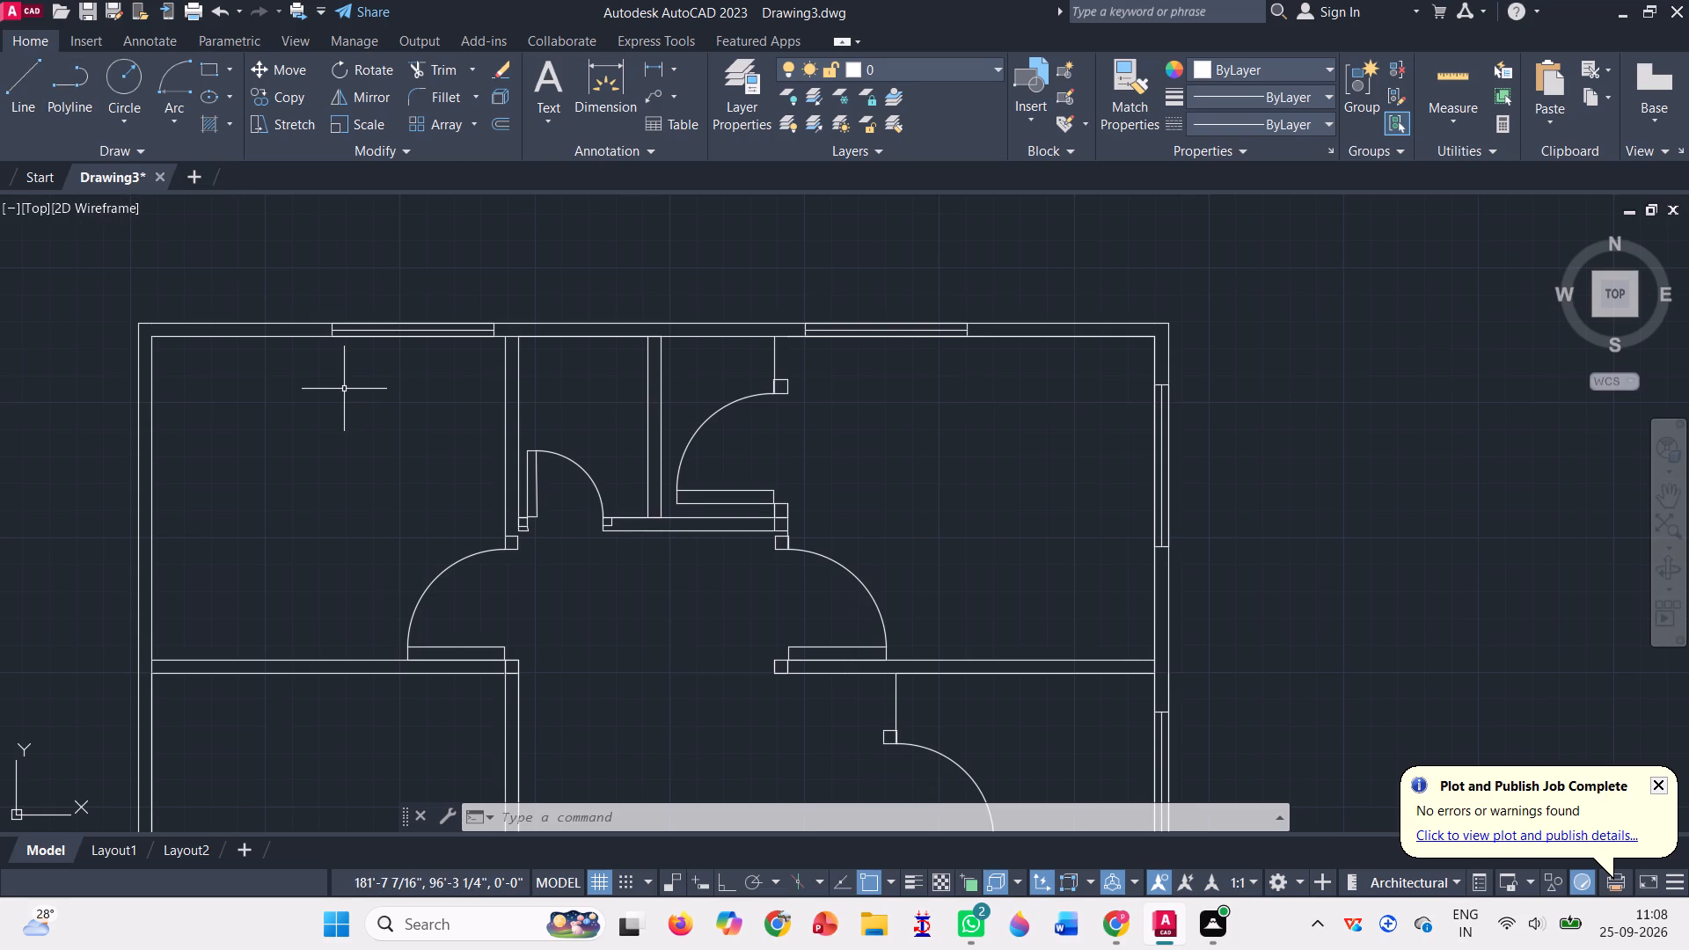
{"action": "key", "text": "ctrl+2"}
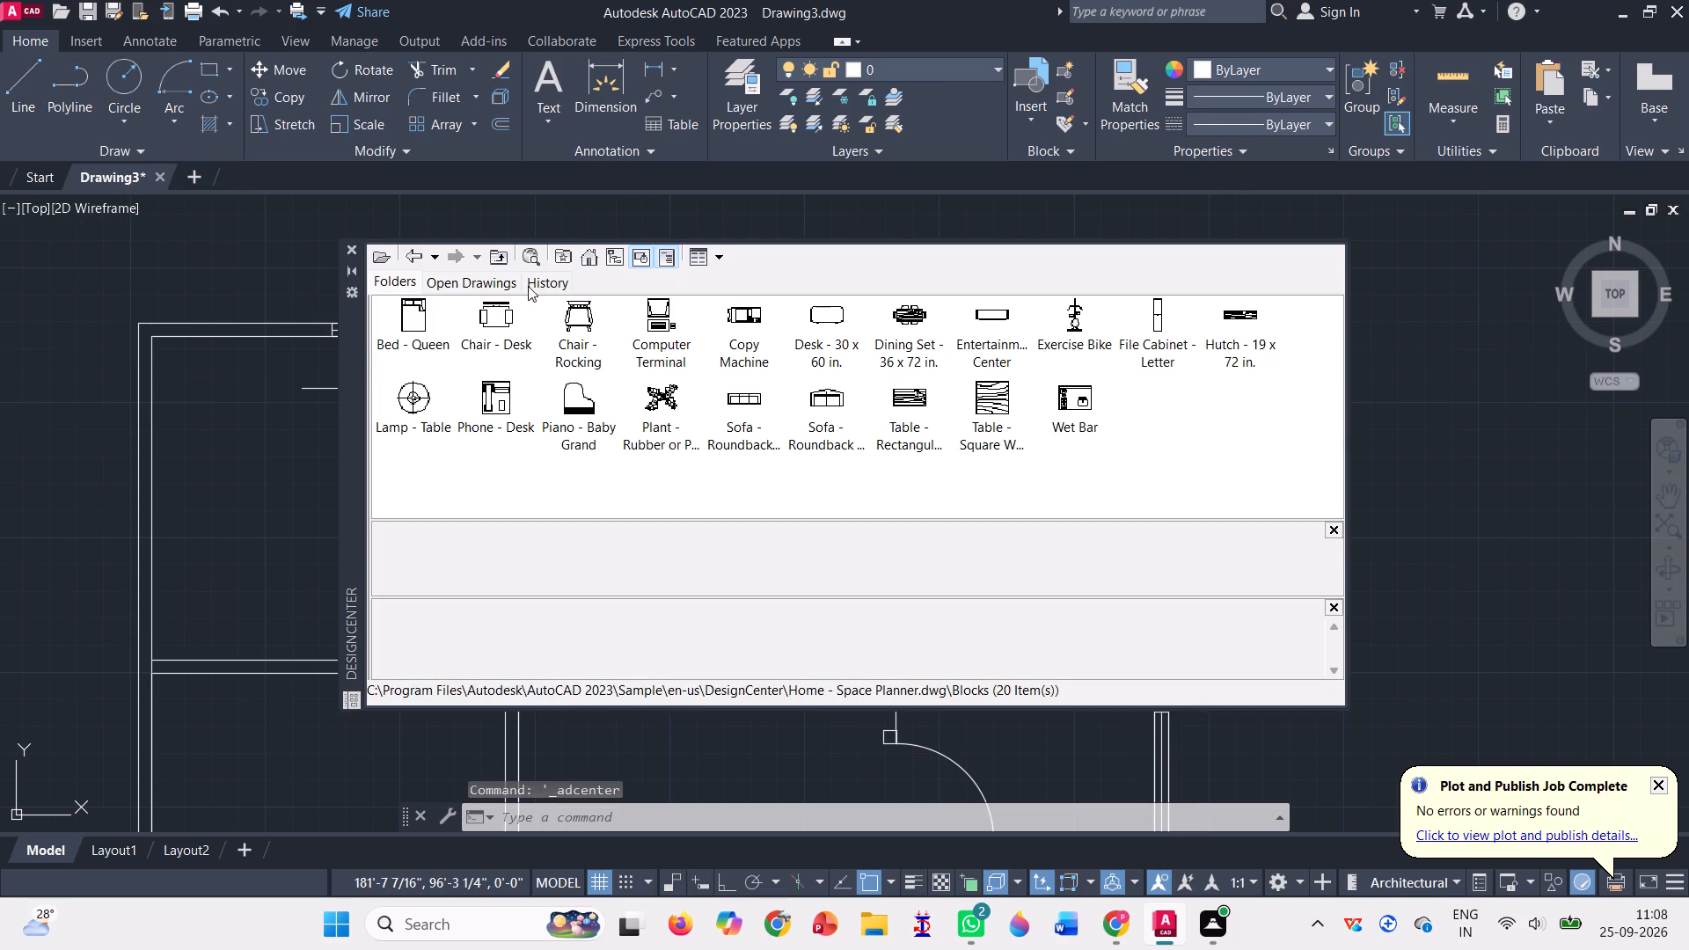
{"action": "double_click", "coordinate": [418, 318]}
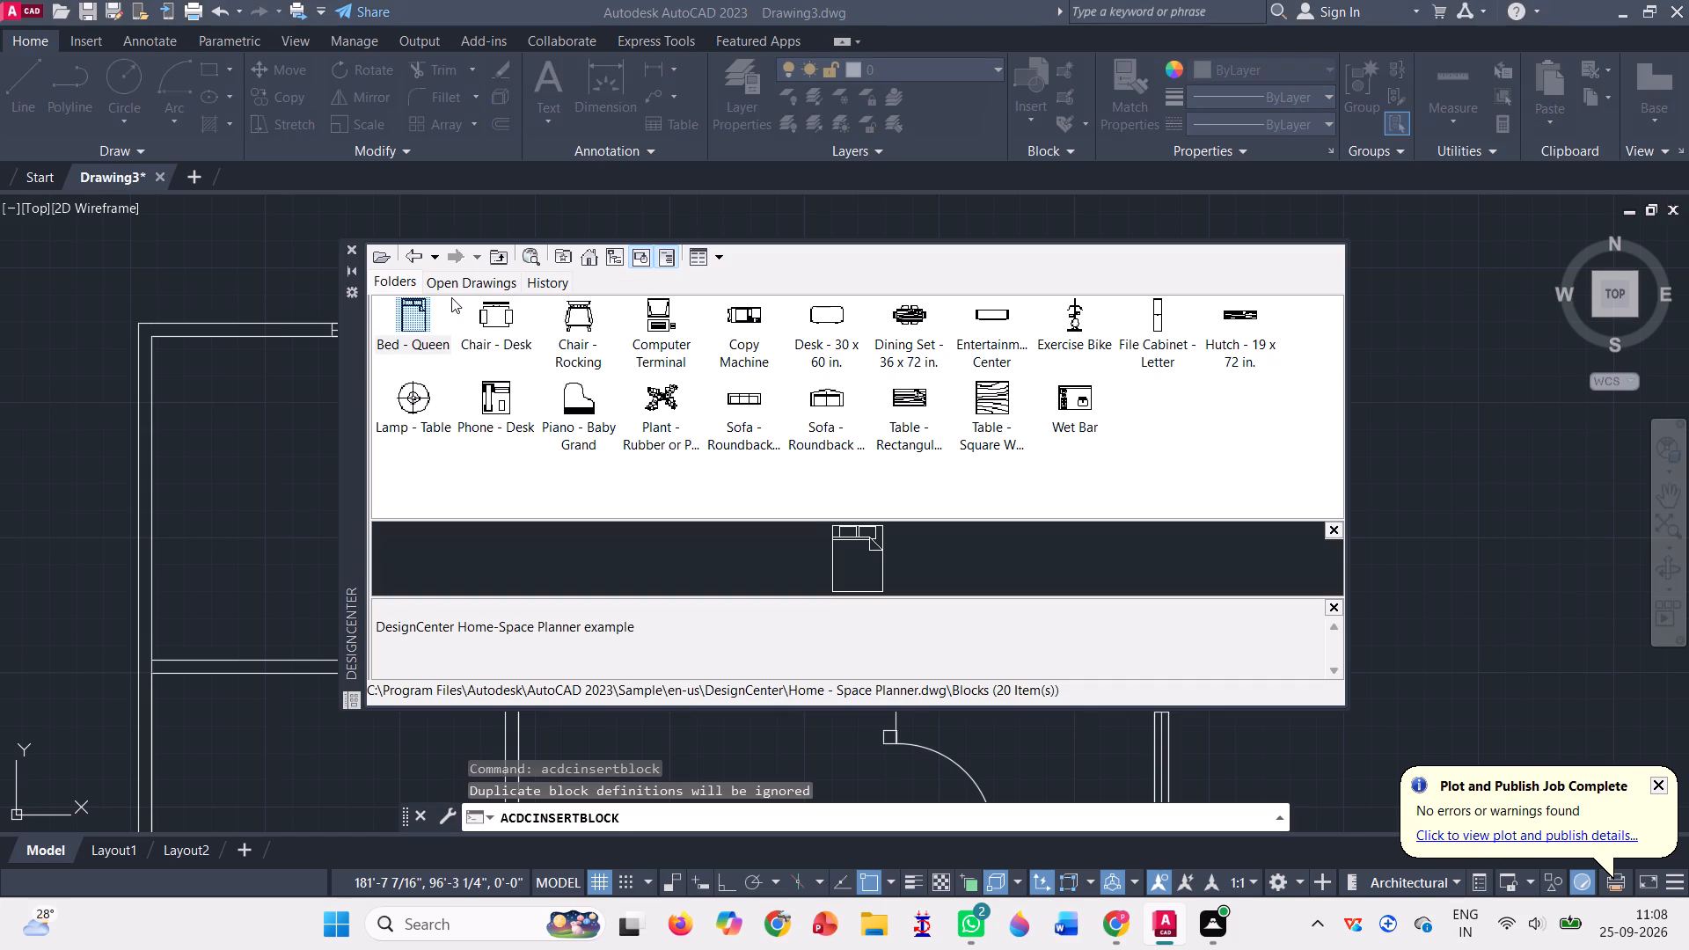
{"action": "left_click", "coordinate": [998, 593]}
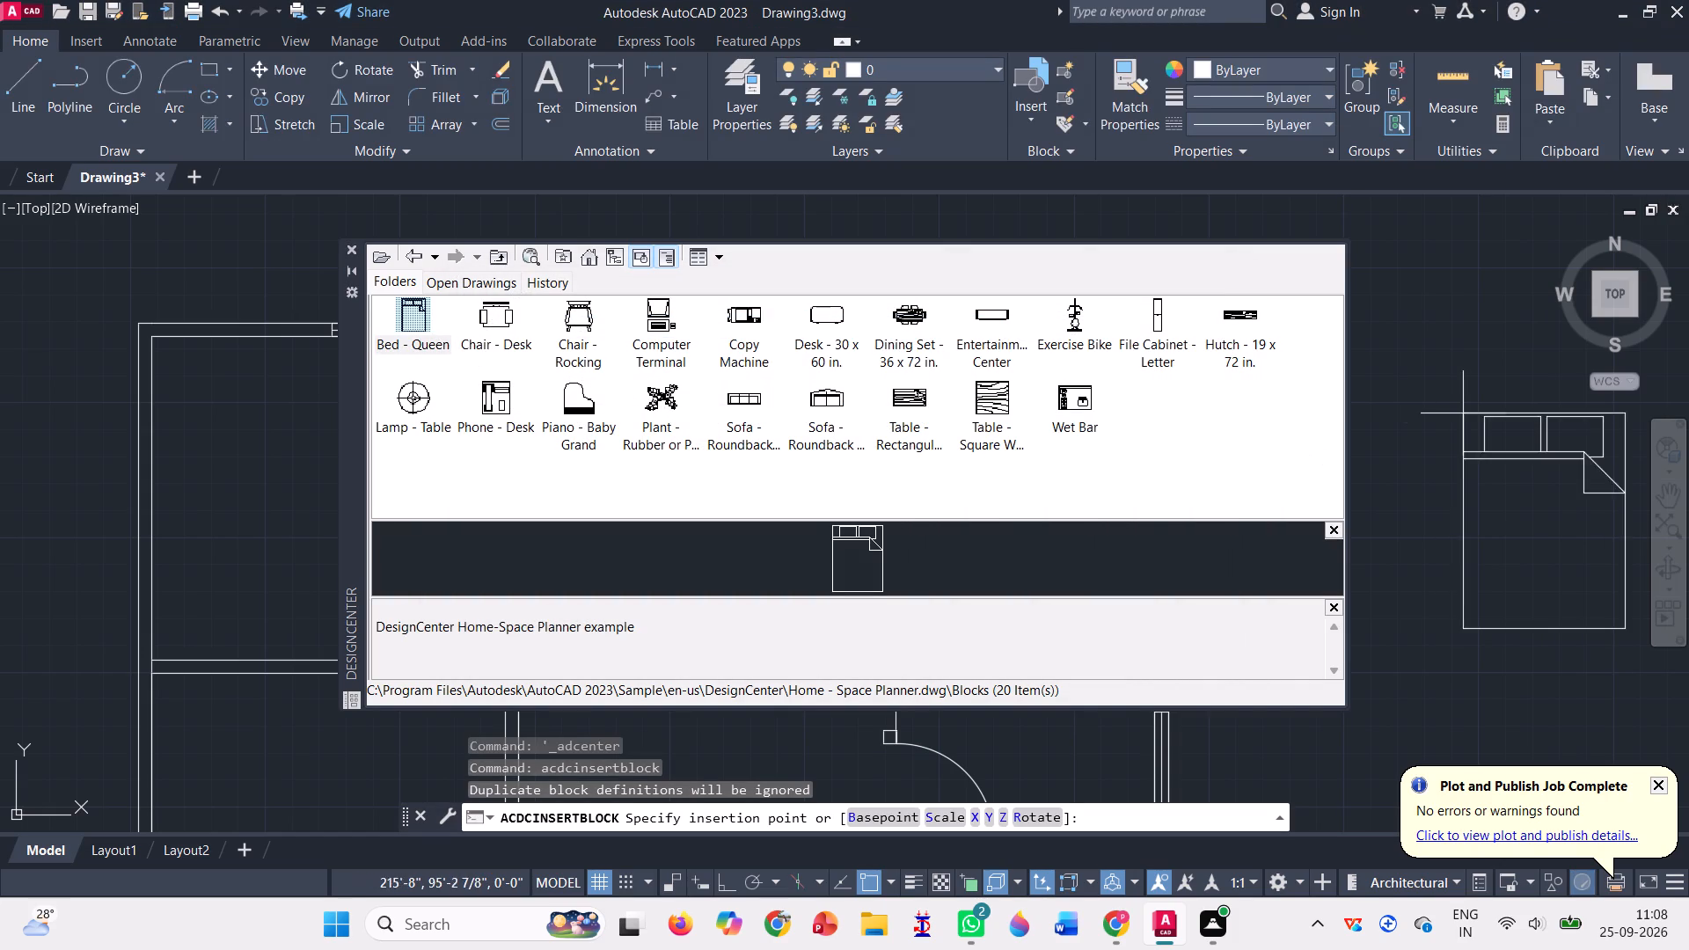
{"action": "left_click", "coordinate": [1388, 385]}
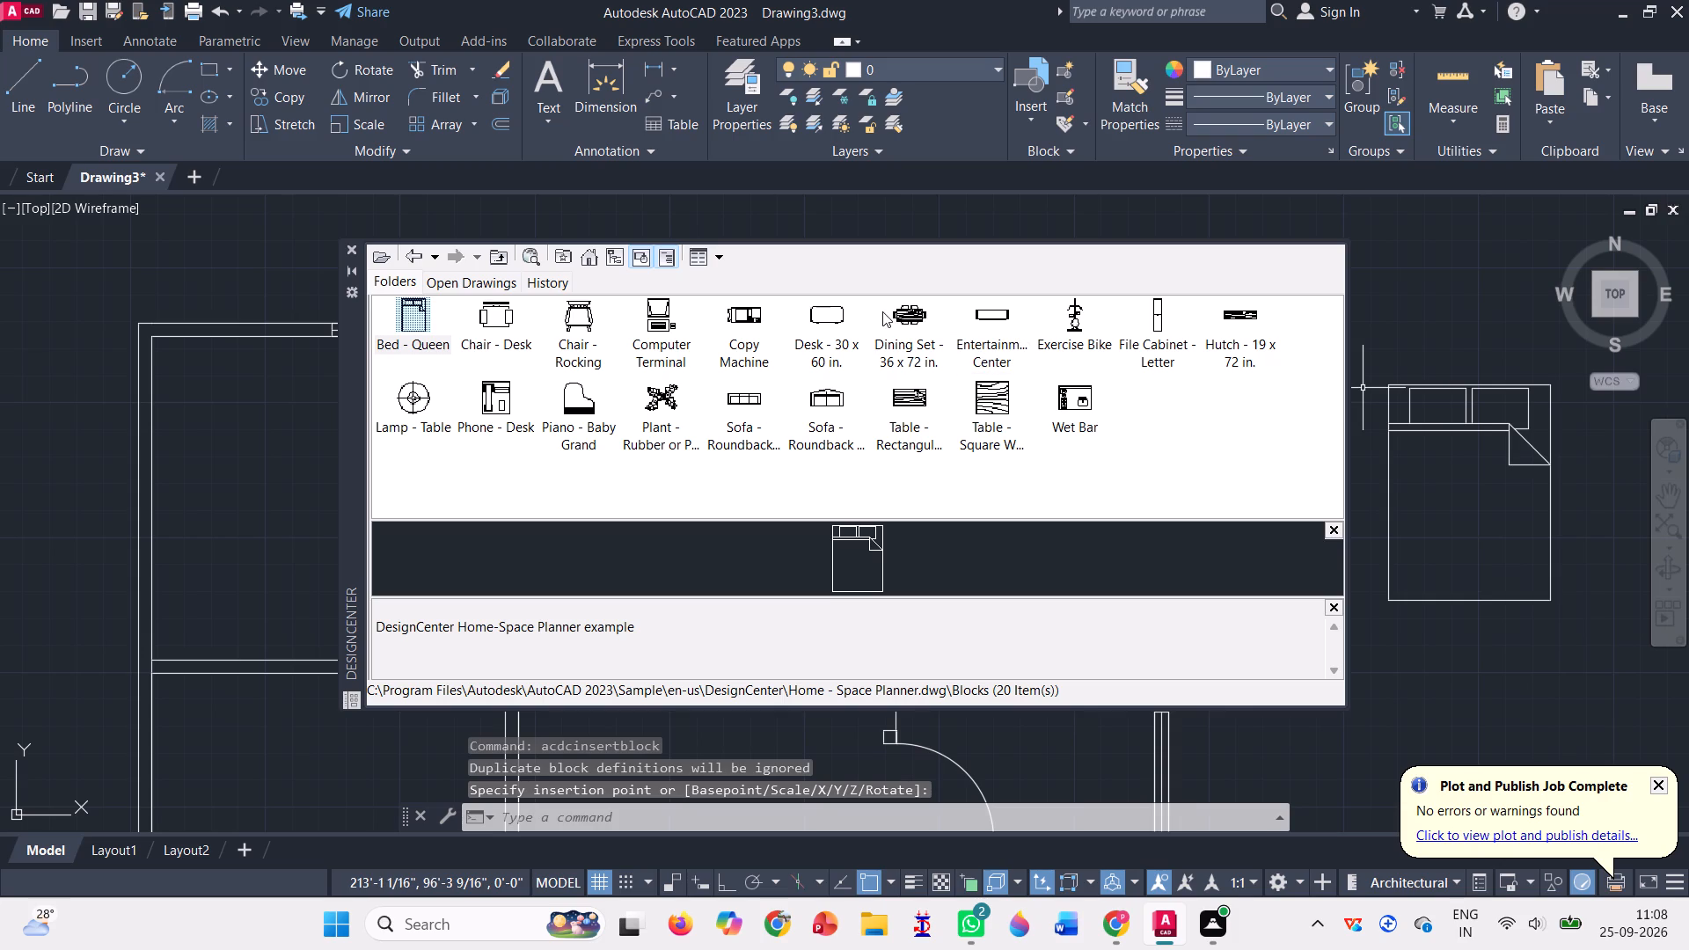
Insert the Sofa - Roundback 7 ft. block at scale 1 just south of the queen bed, outside the plan.
{"action": "double_click", "coordinate": [725, 404]}
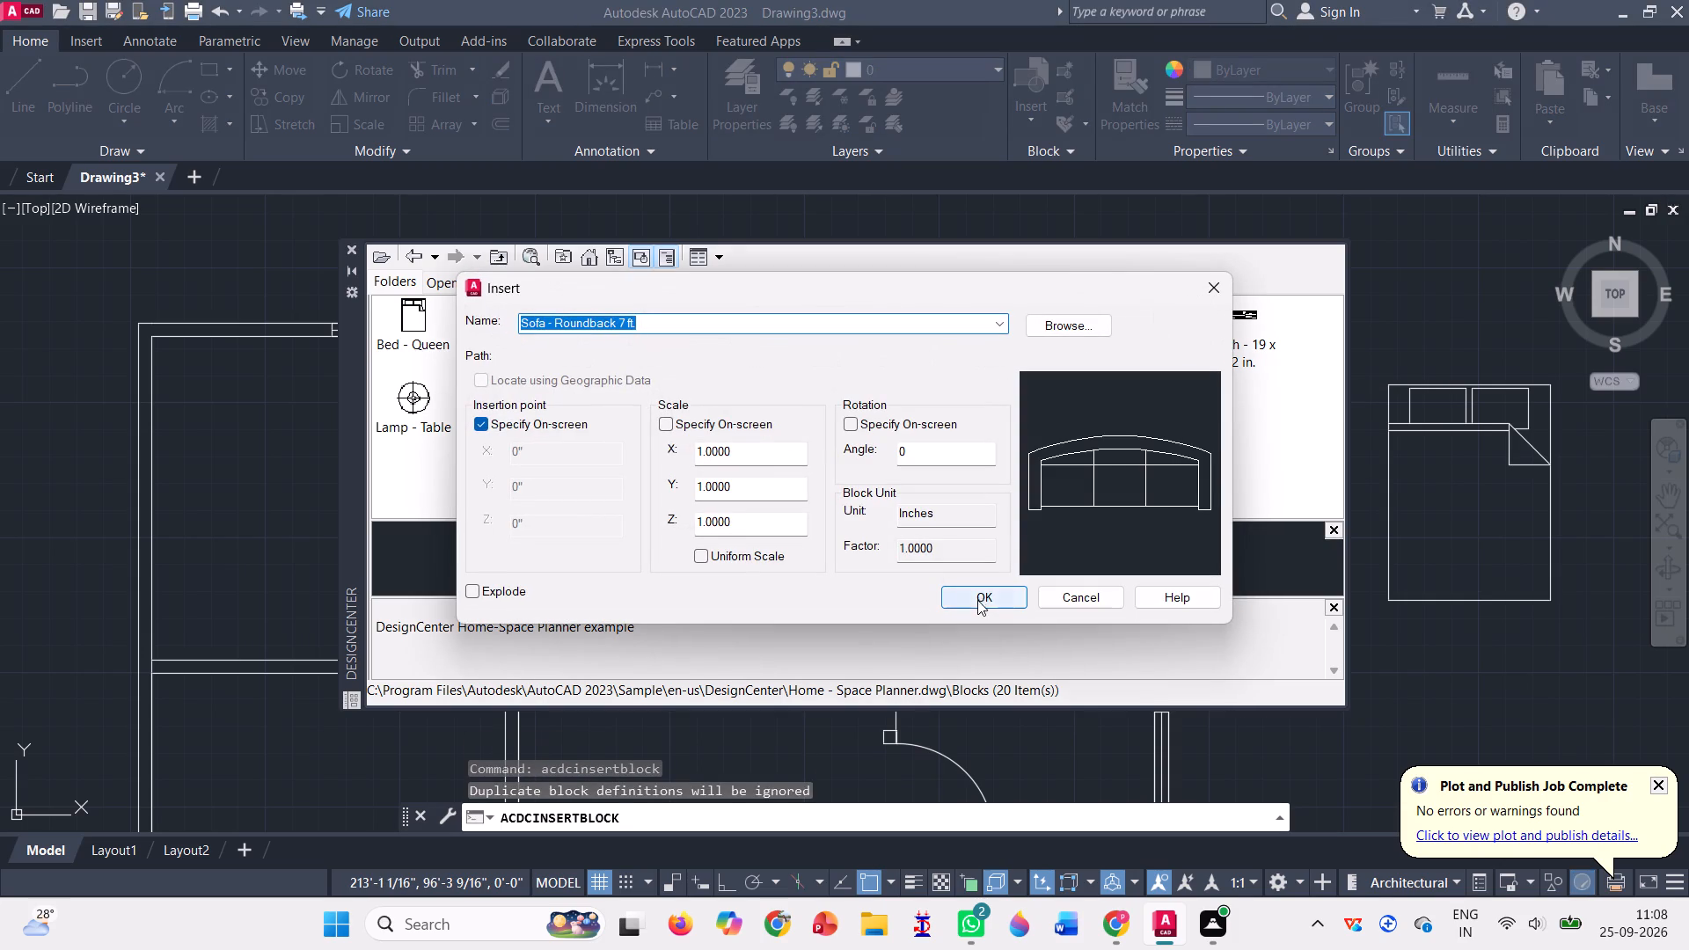
{"action": "left_click", "coordinate": [977, 600]}
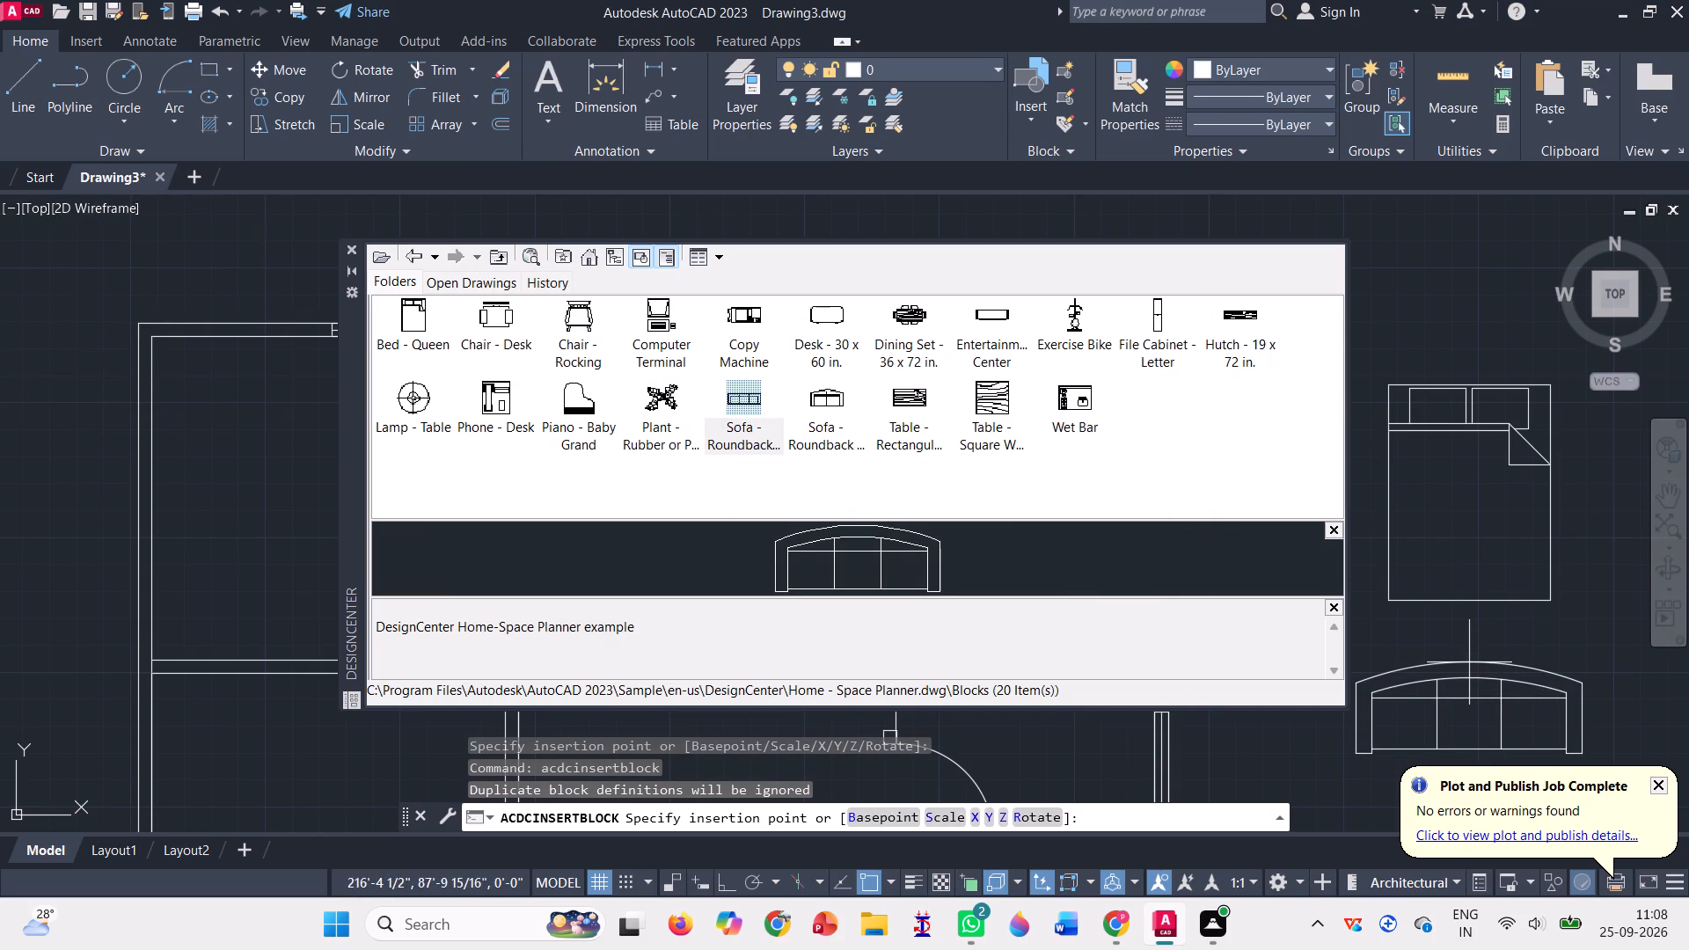
{"action": "left_click", "coordinate": [1469, 662]}
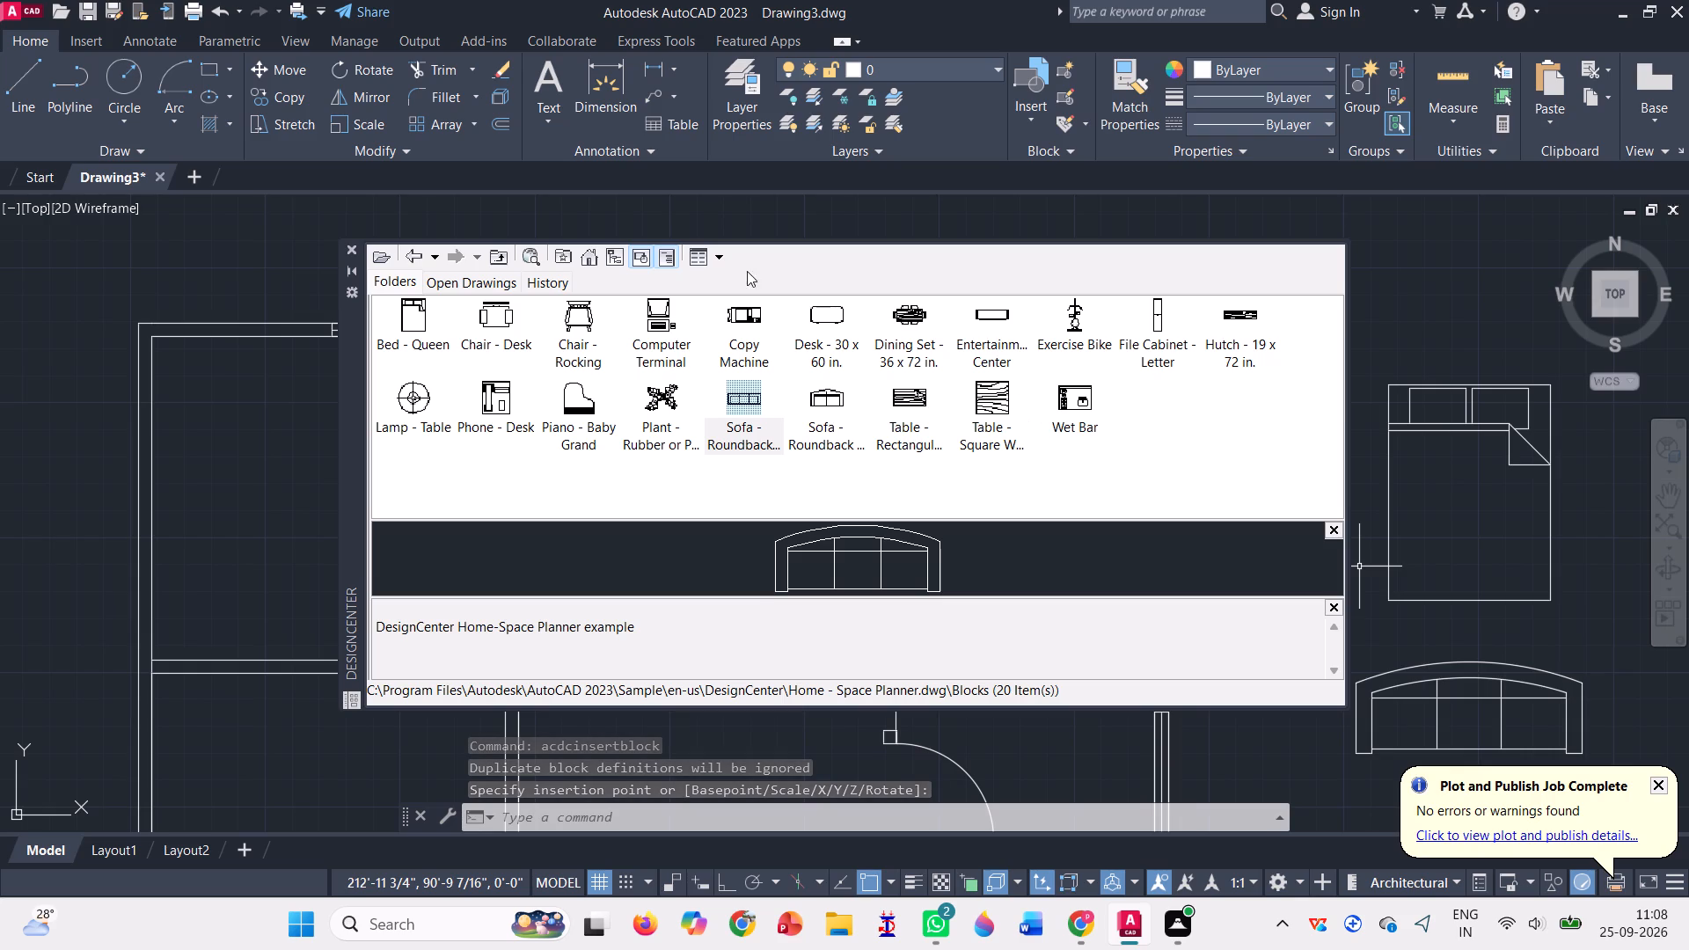
Insert the Wall Cabinet - 18 x 12 in side block from Kitchens.dwg outside the plan's northwest corner.
{"action": "left_click", "coordinate": [412, 257]}
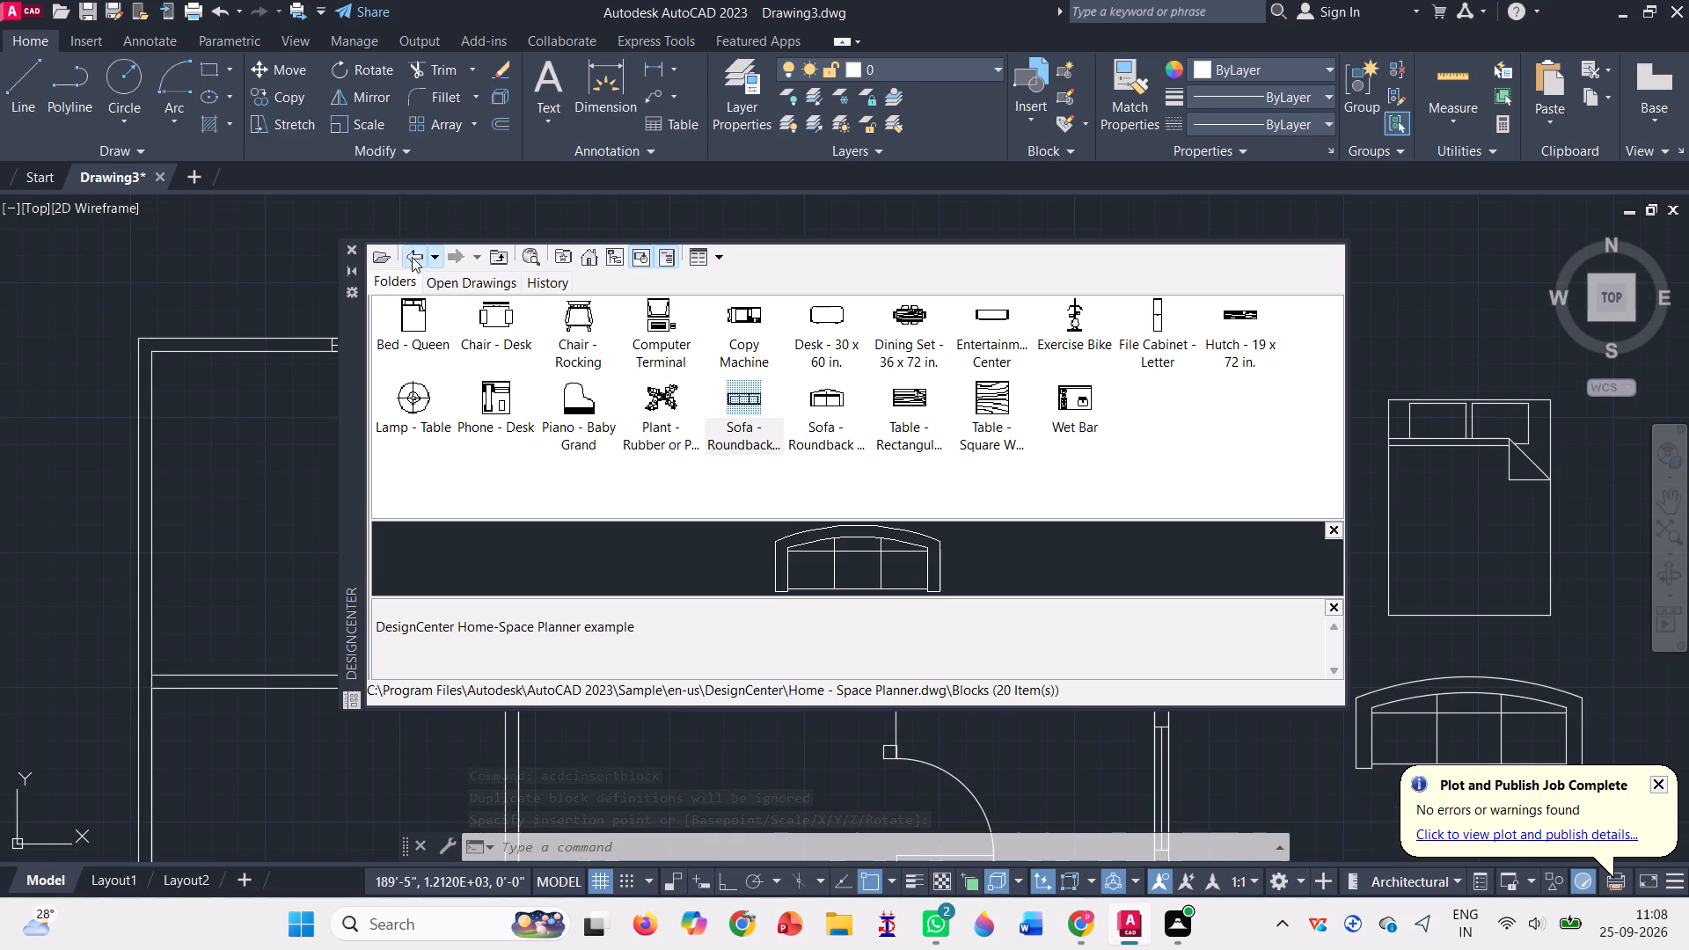
{"action": "left_click", "coordinate": [409, 257]}
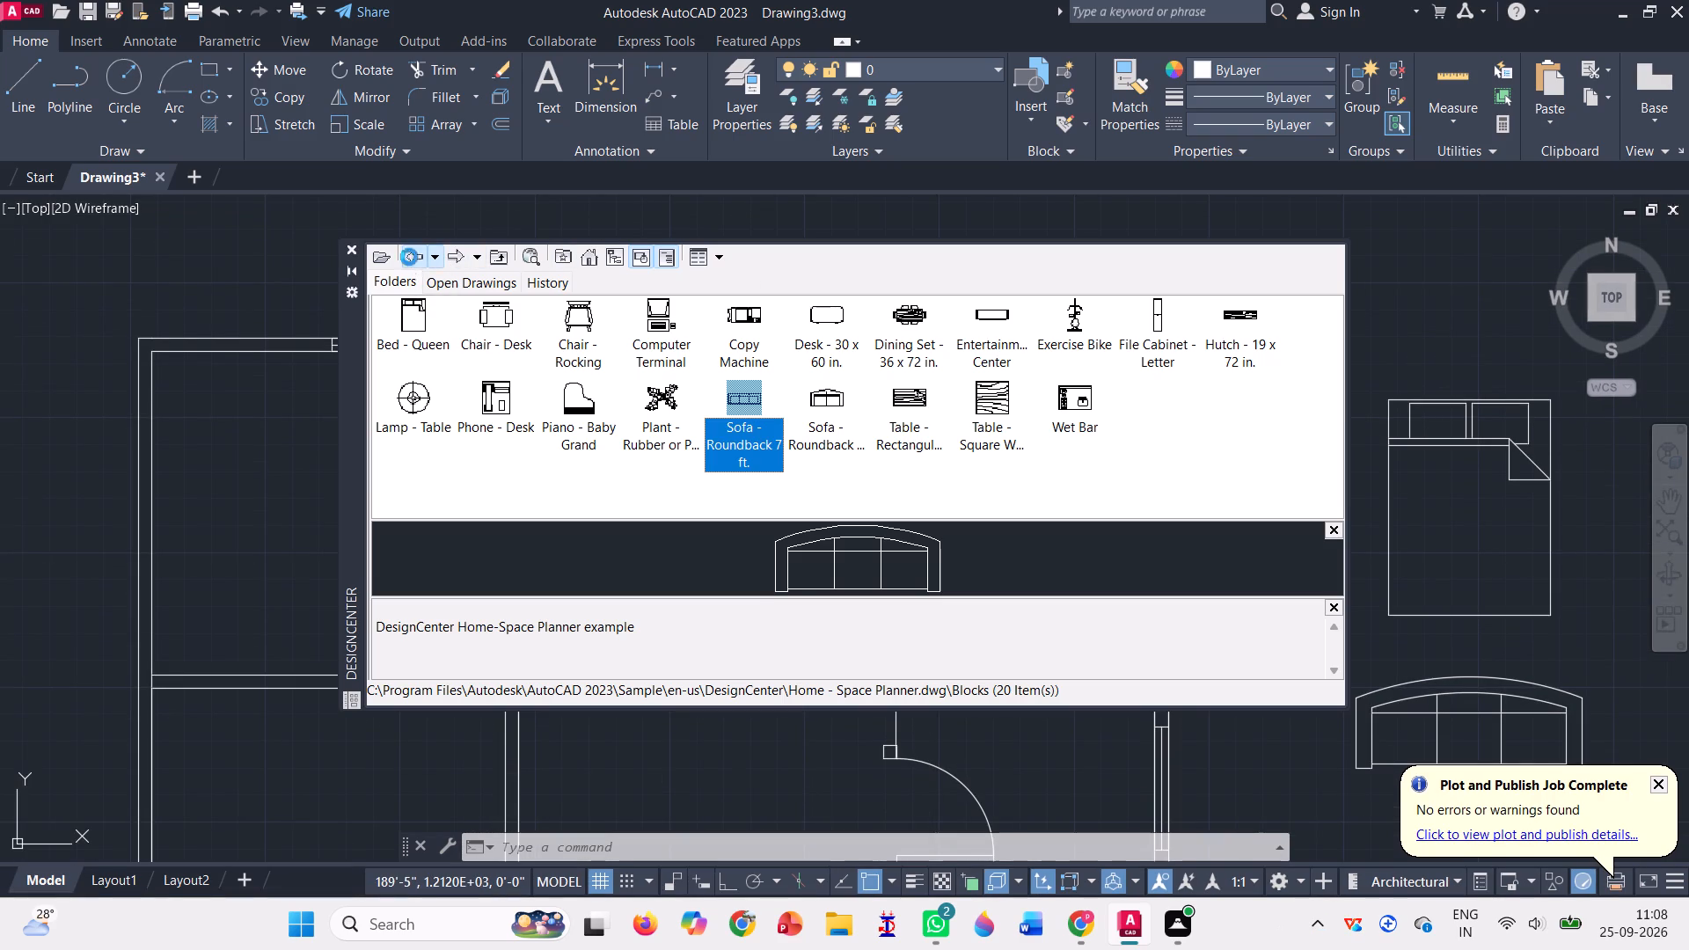
{"action": "left_click", "coordinate": [419, 250]}
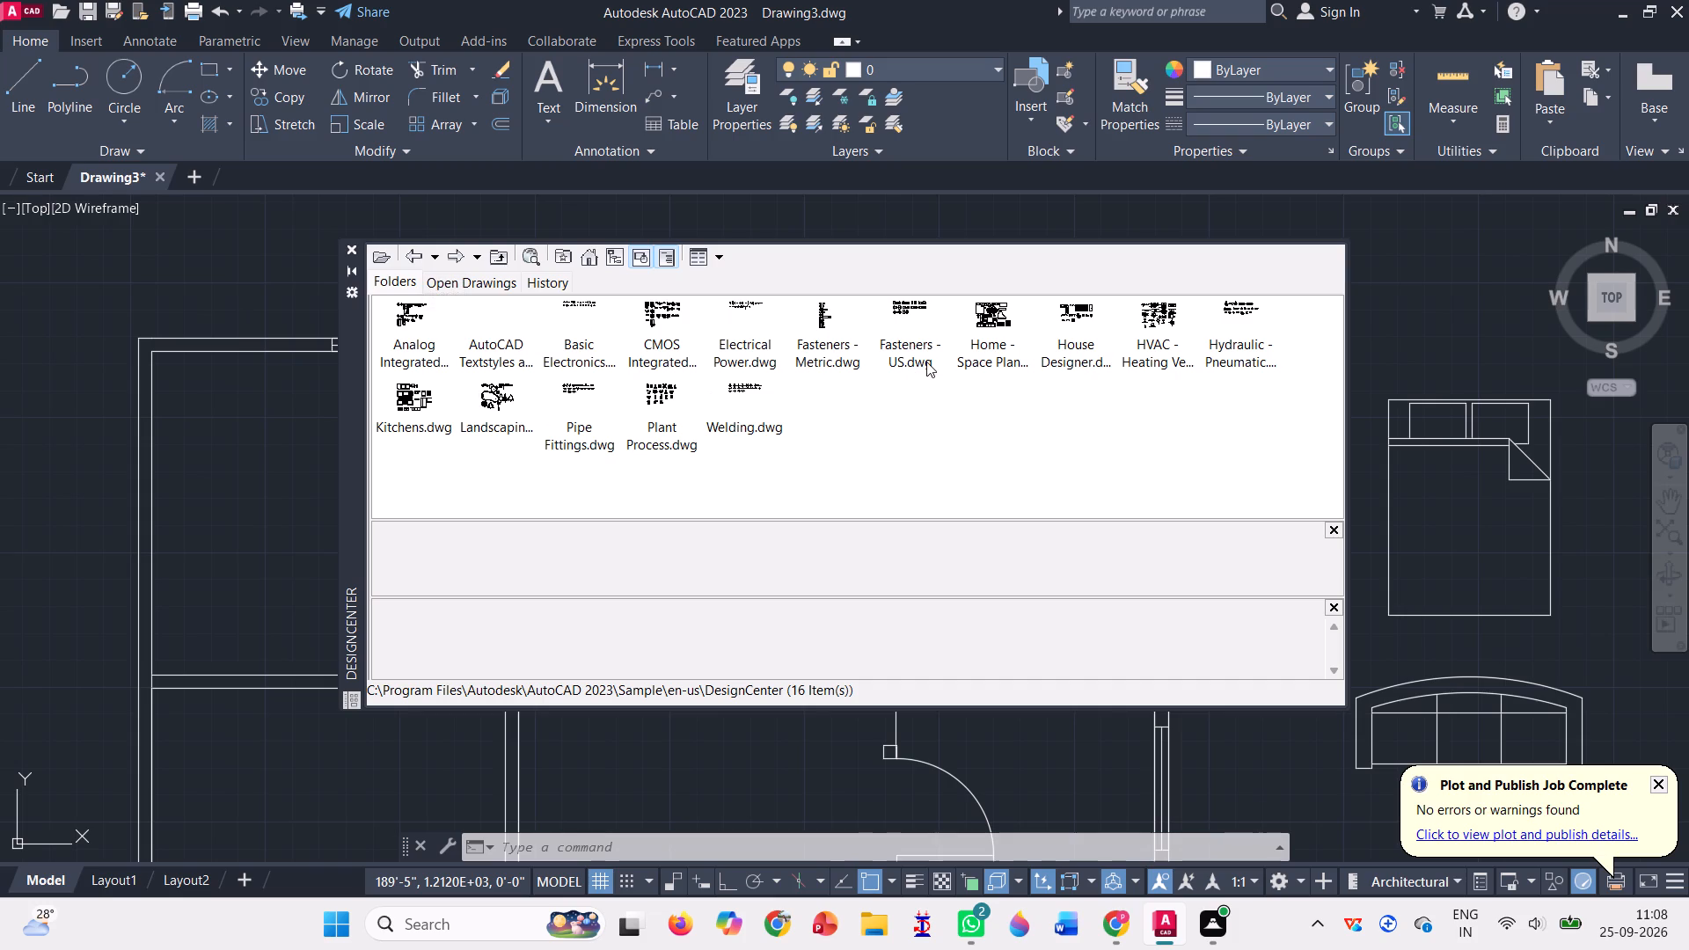
{"action": "double_click", "coordinate": [401, 406]}
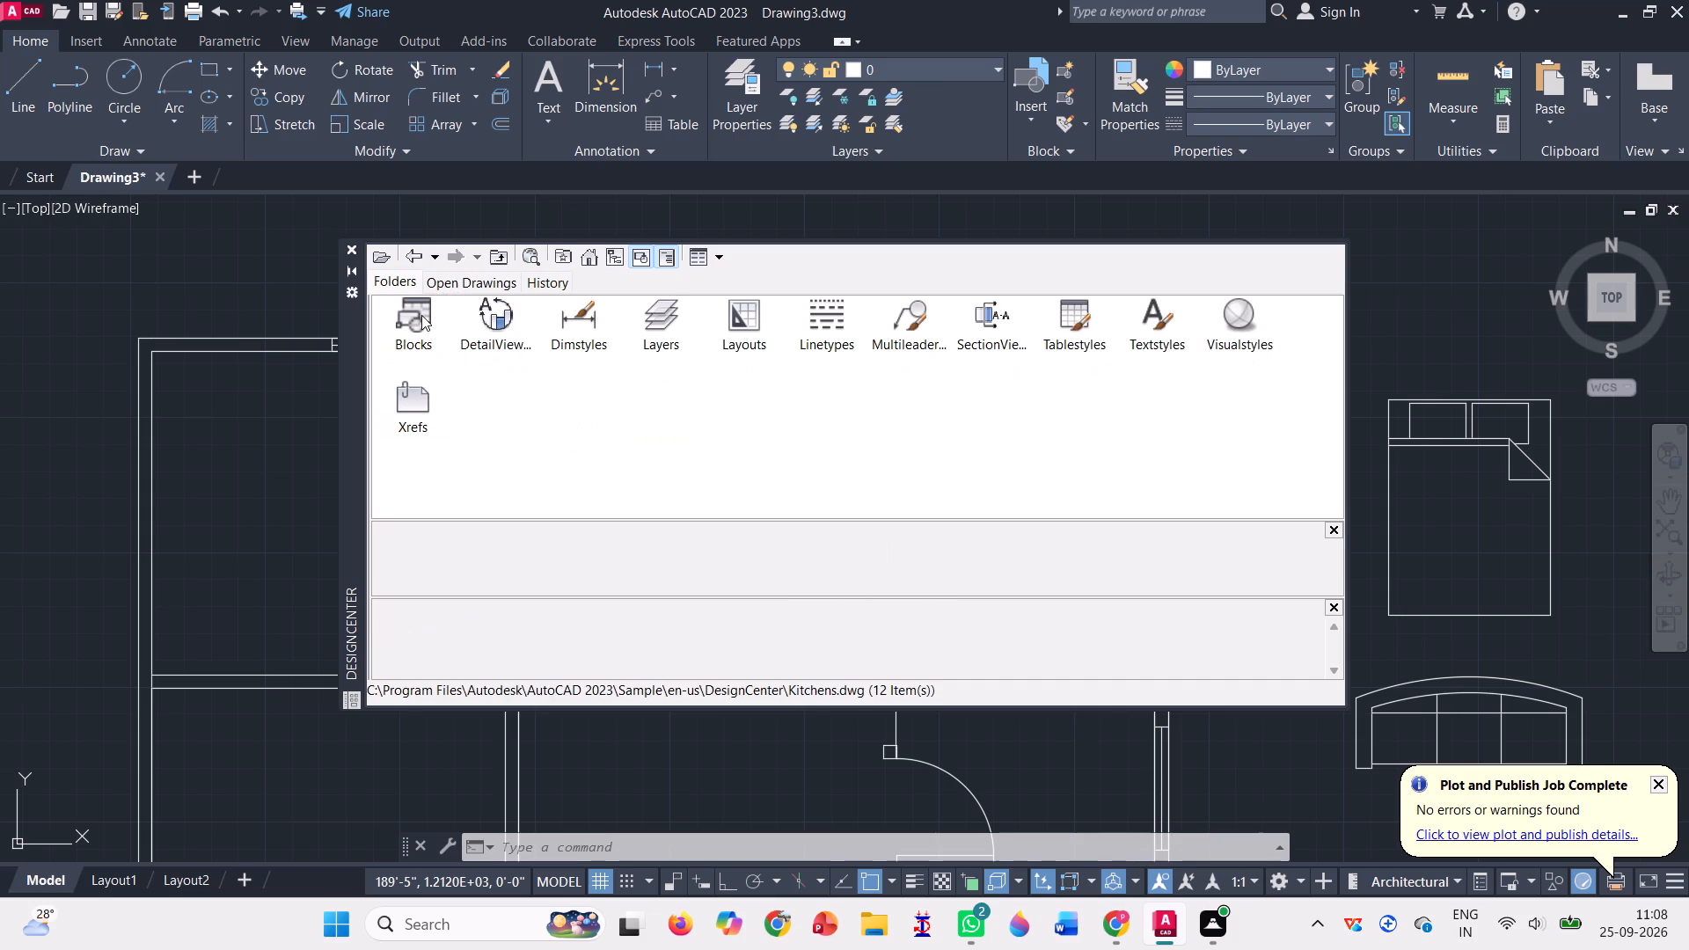
{"action": "double_click", "coordinate": [421, 312]}
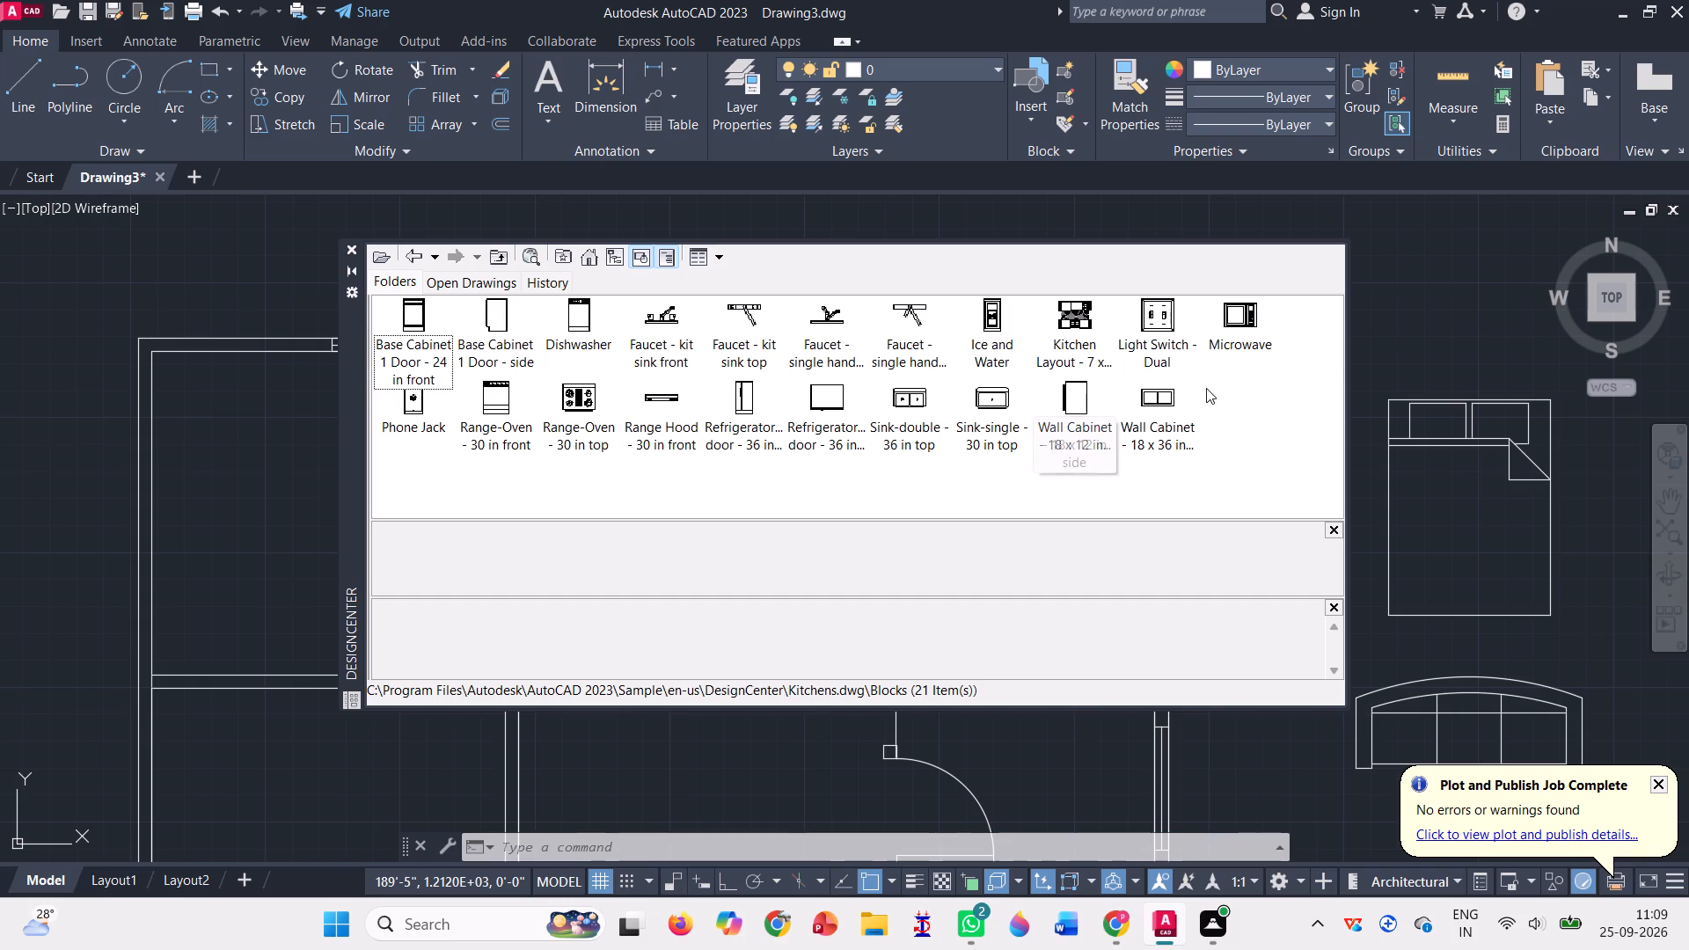
{"action": "double_click", "coordinate": [1084, 402]}
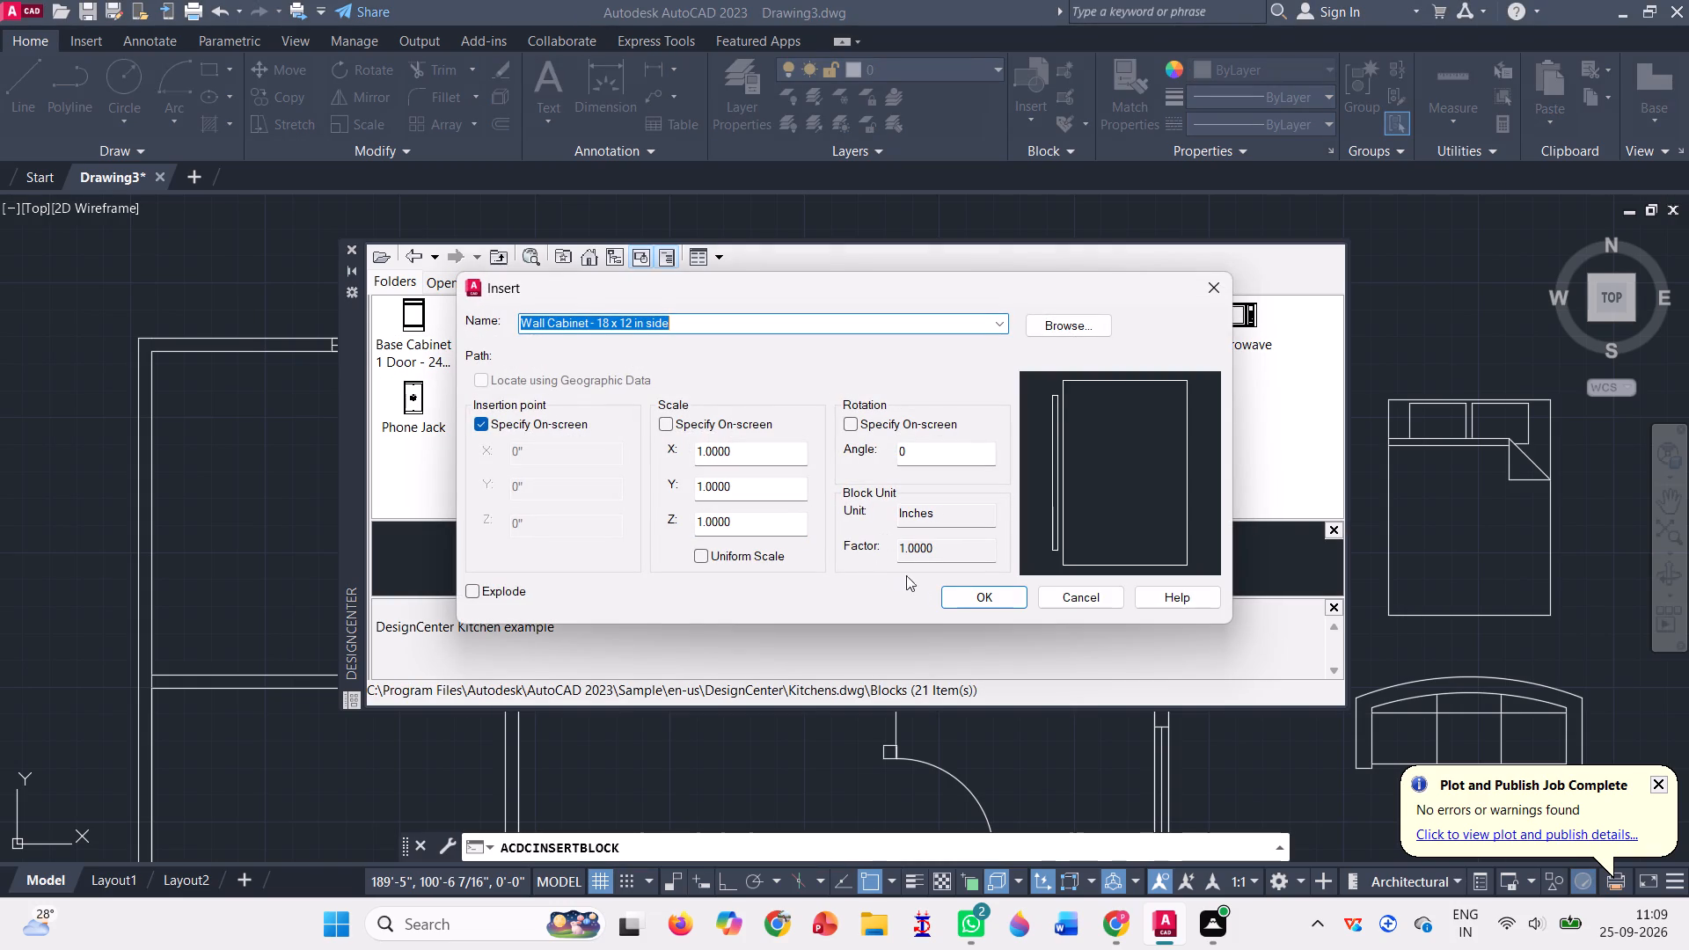
{"action": "left_click", "coordinate": [975, 593]}
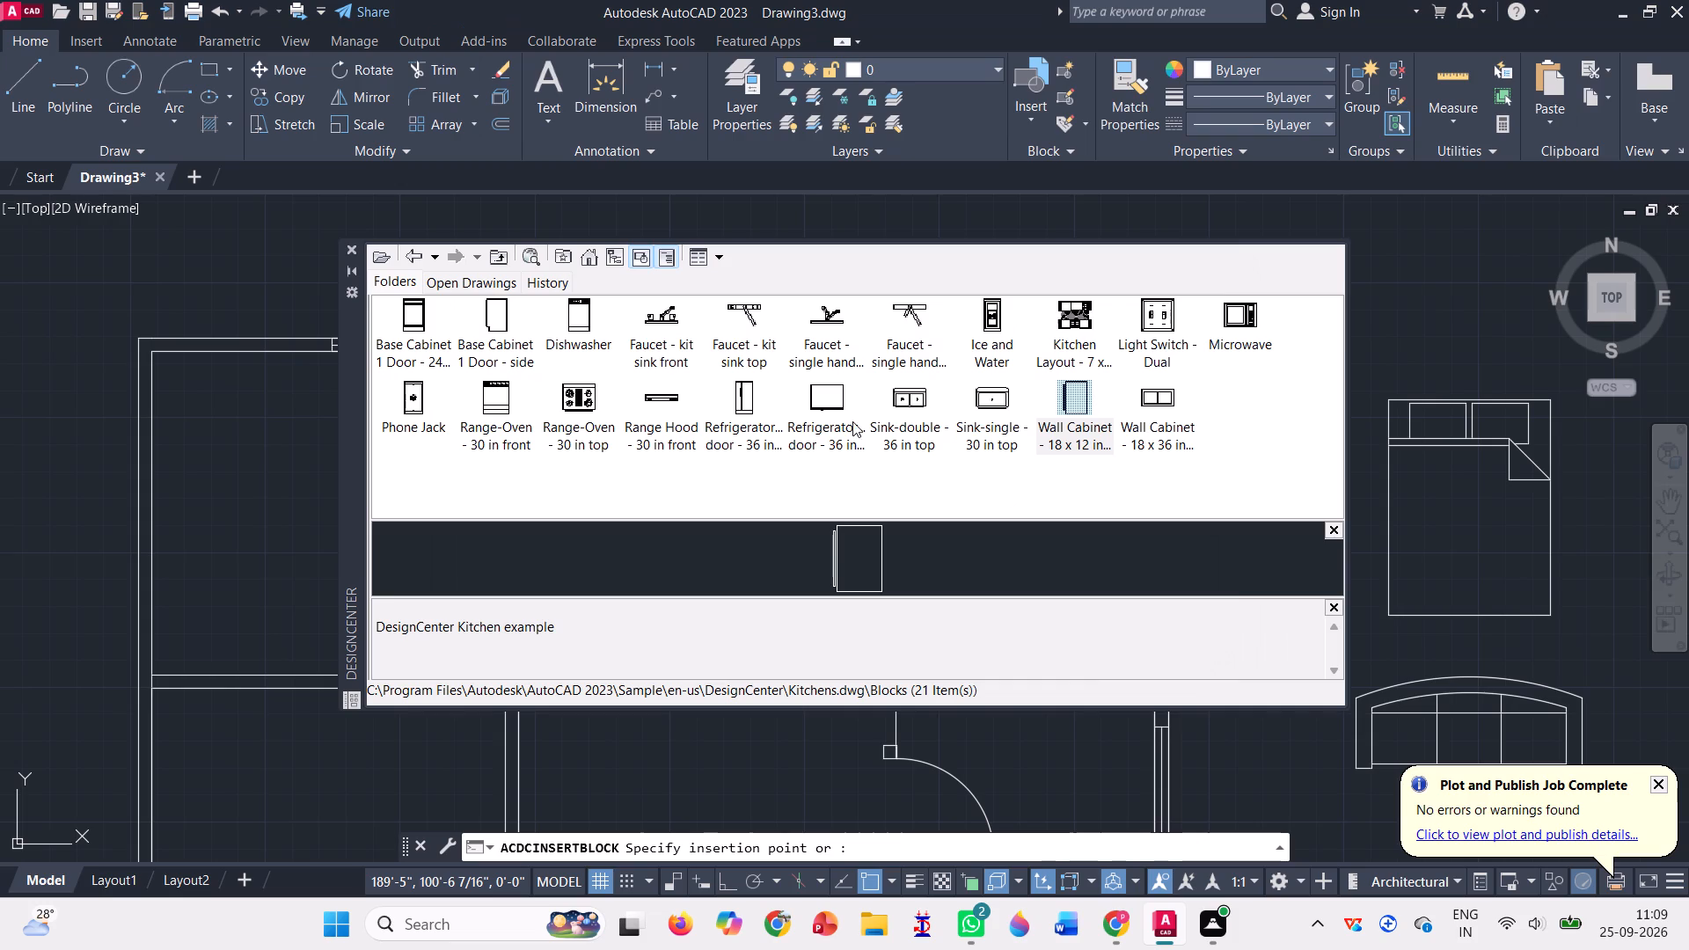
{"action": "left_click", "coordinate": [82, 271]}
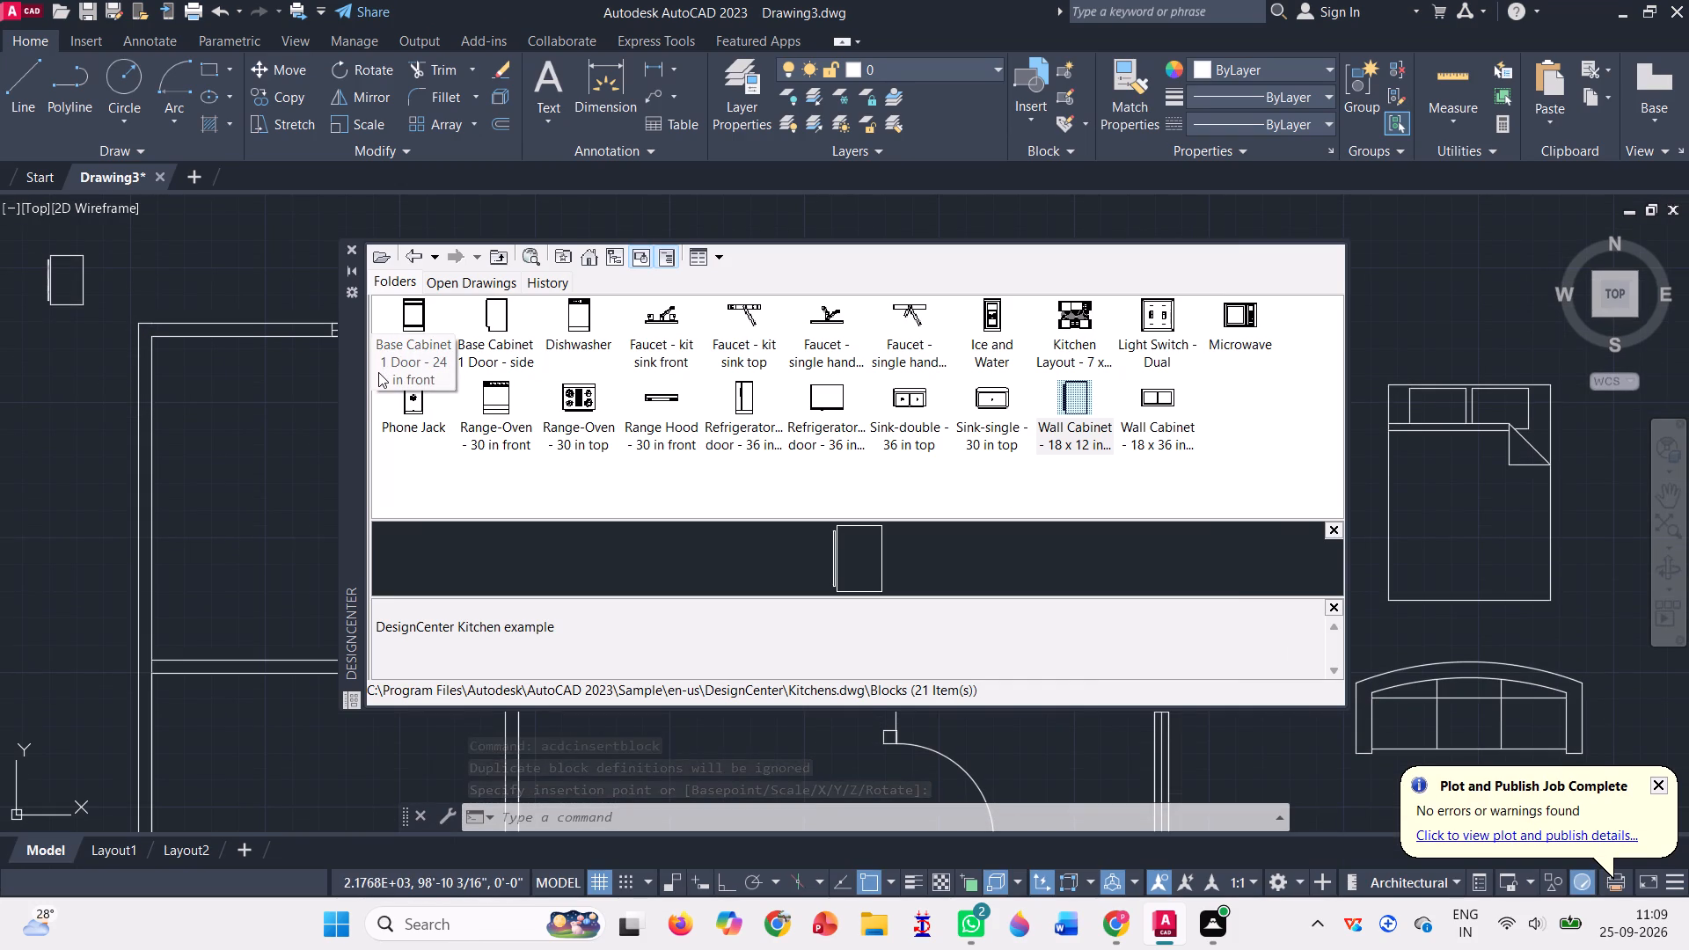
Insert the Toilet - top block from House Designer.dwg outside the west wall, south of the wall cabinet.
{"action": "left_click", "coordinate": [407, 260]}
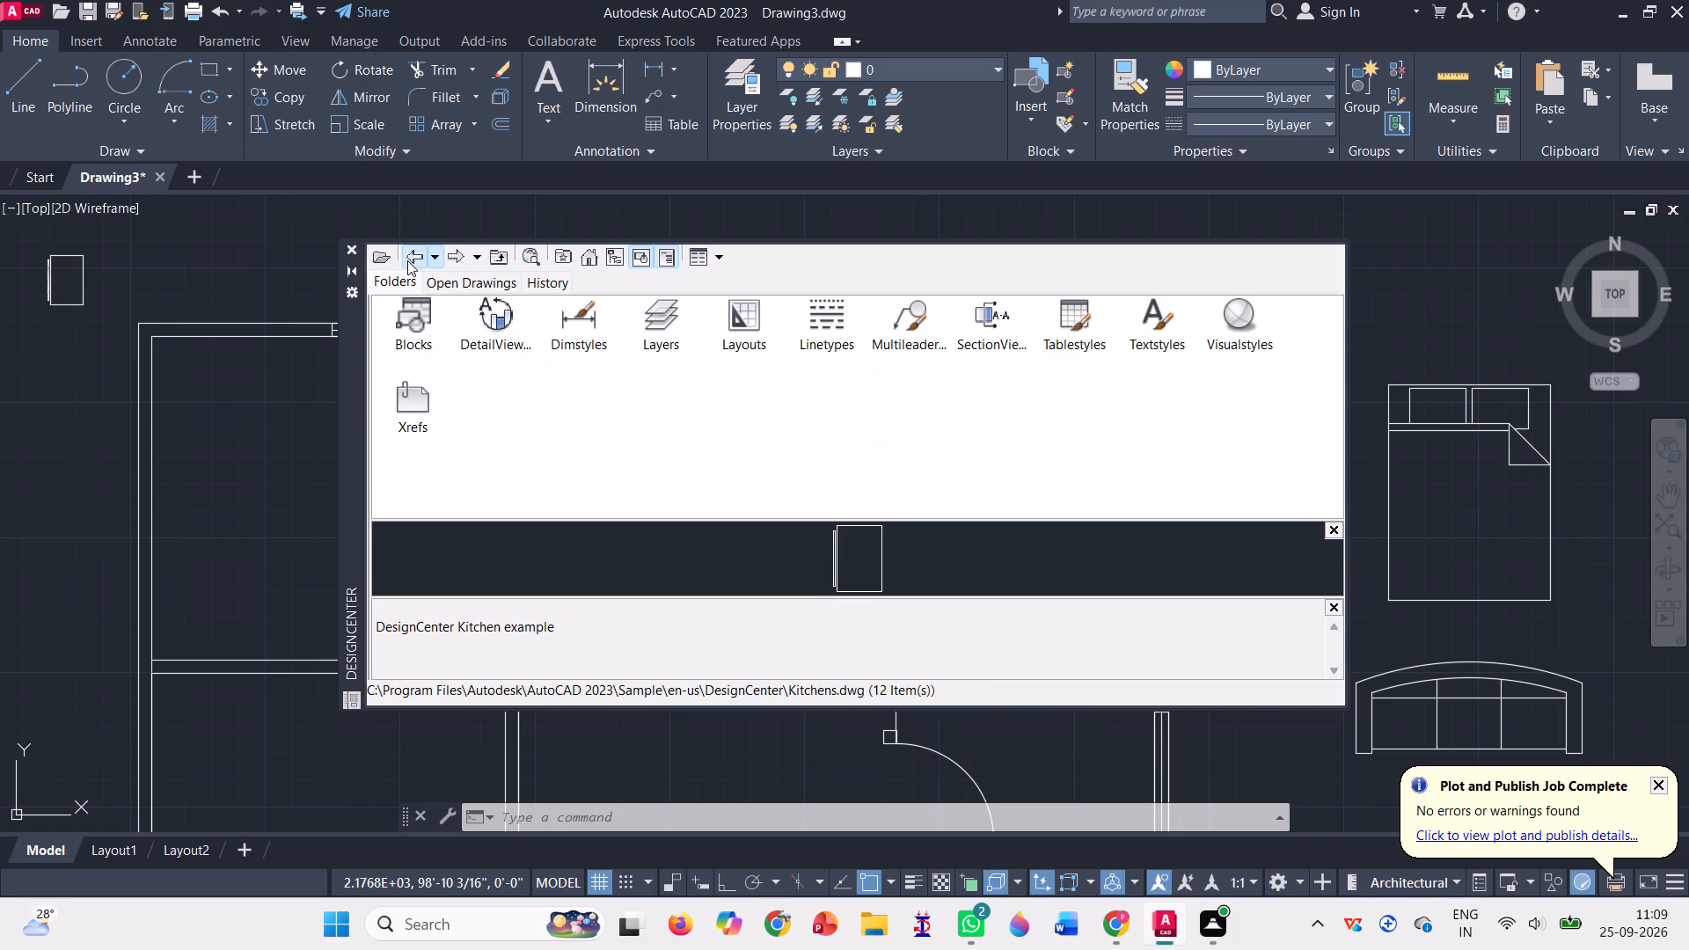
{"action": "left_click", "coordinate": [407, 260]}
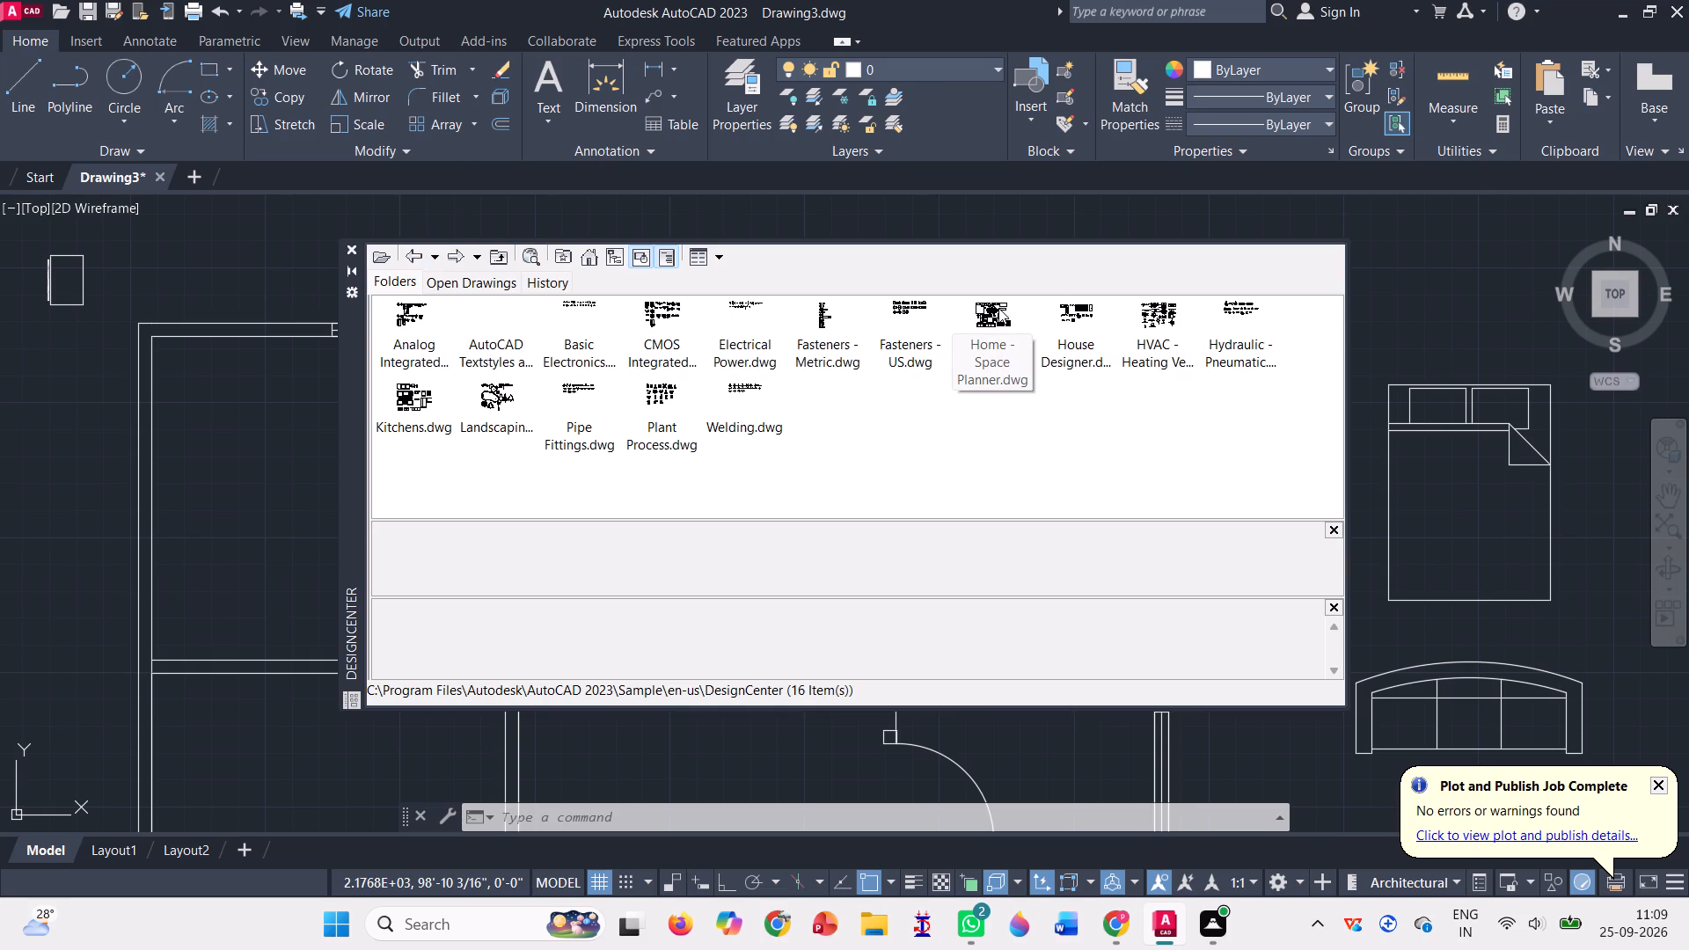
{"action": "double_click", "coordinate": [1073, 305]}
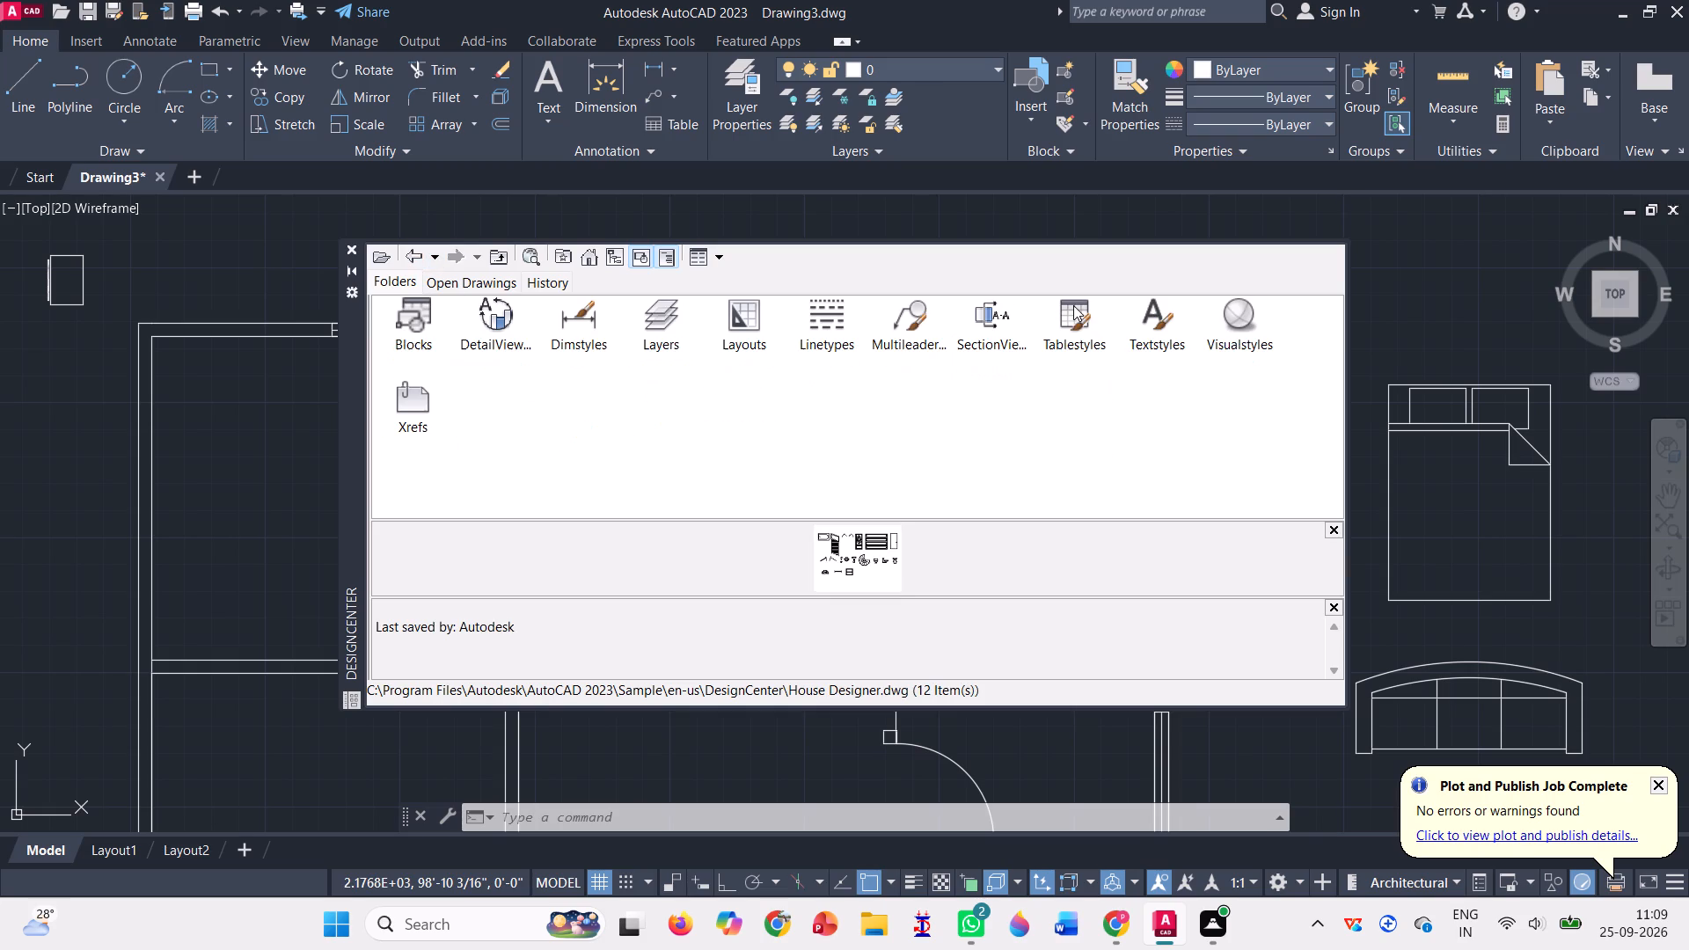
{"action": "double_click", "coordinate": [403, 304]}
{"action": "double_click", "coordinate": [835, 396]}
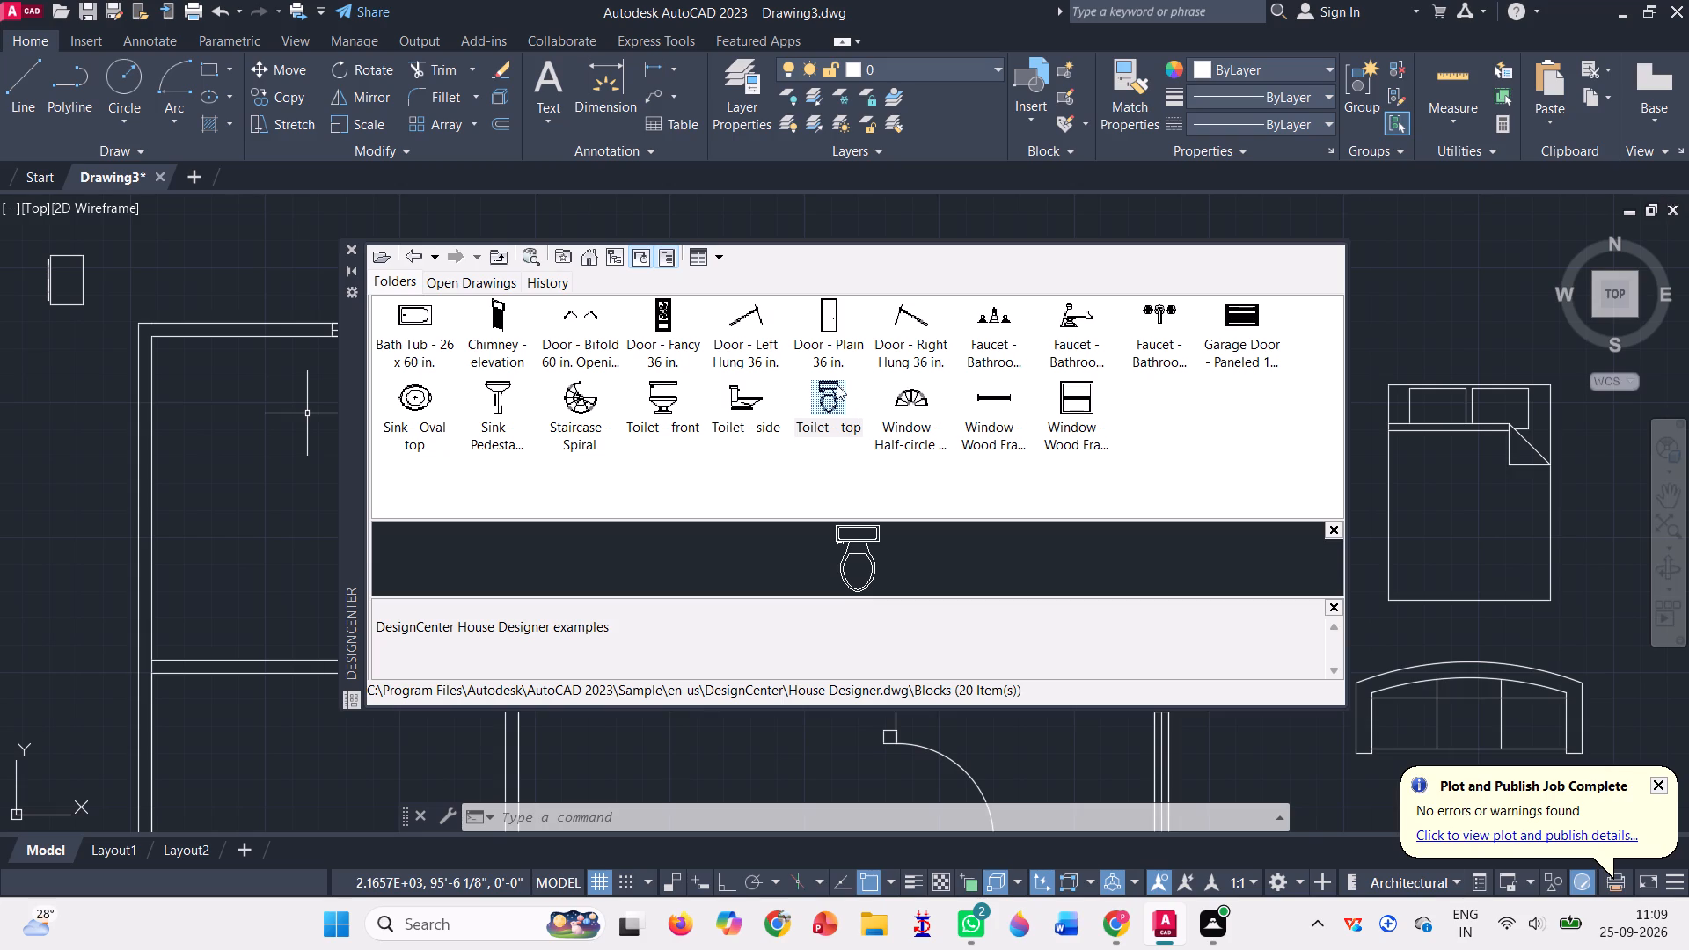
{"action": "double_click", "coordinate": [817, 398]}
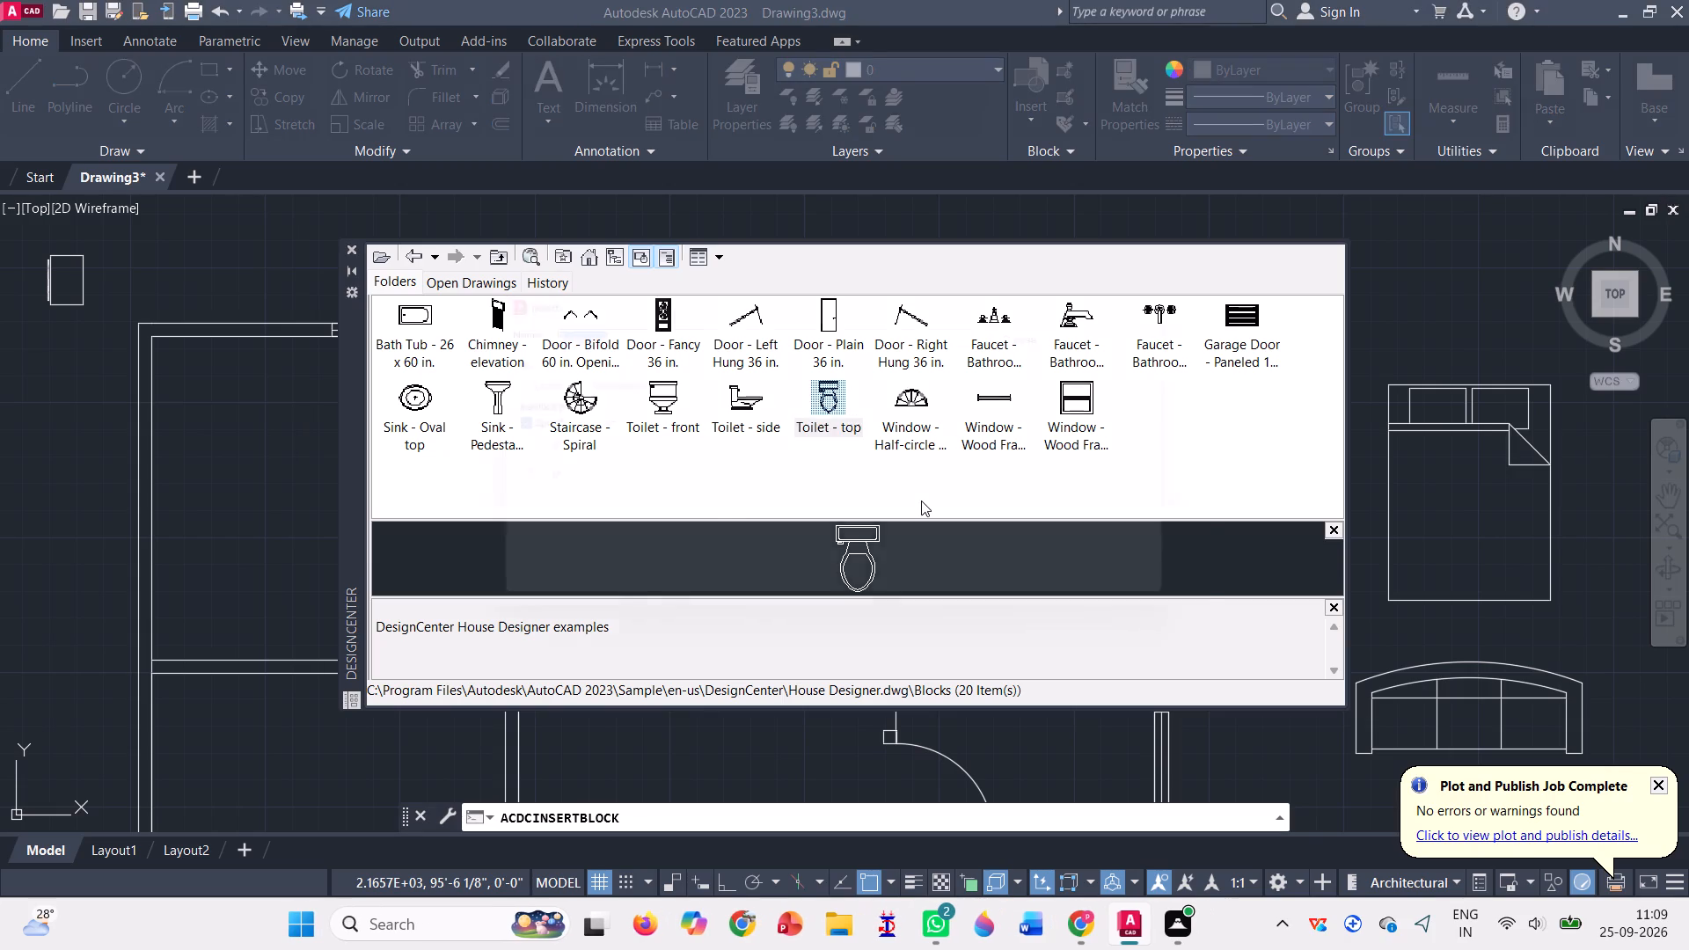
{"action": "left_click", "coordinate": [977, 602]}
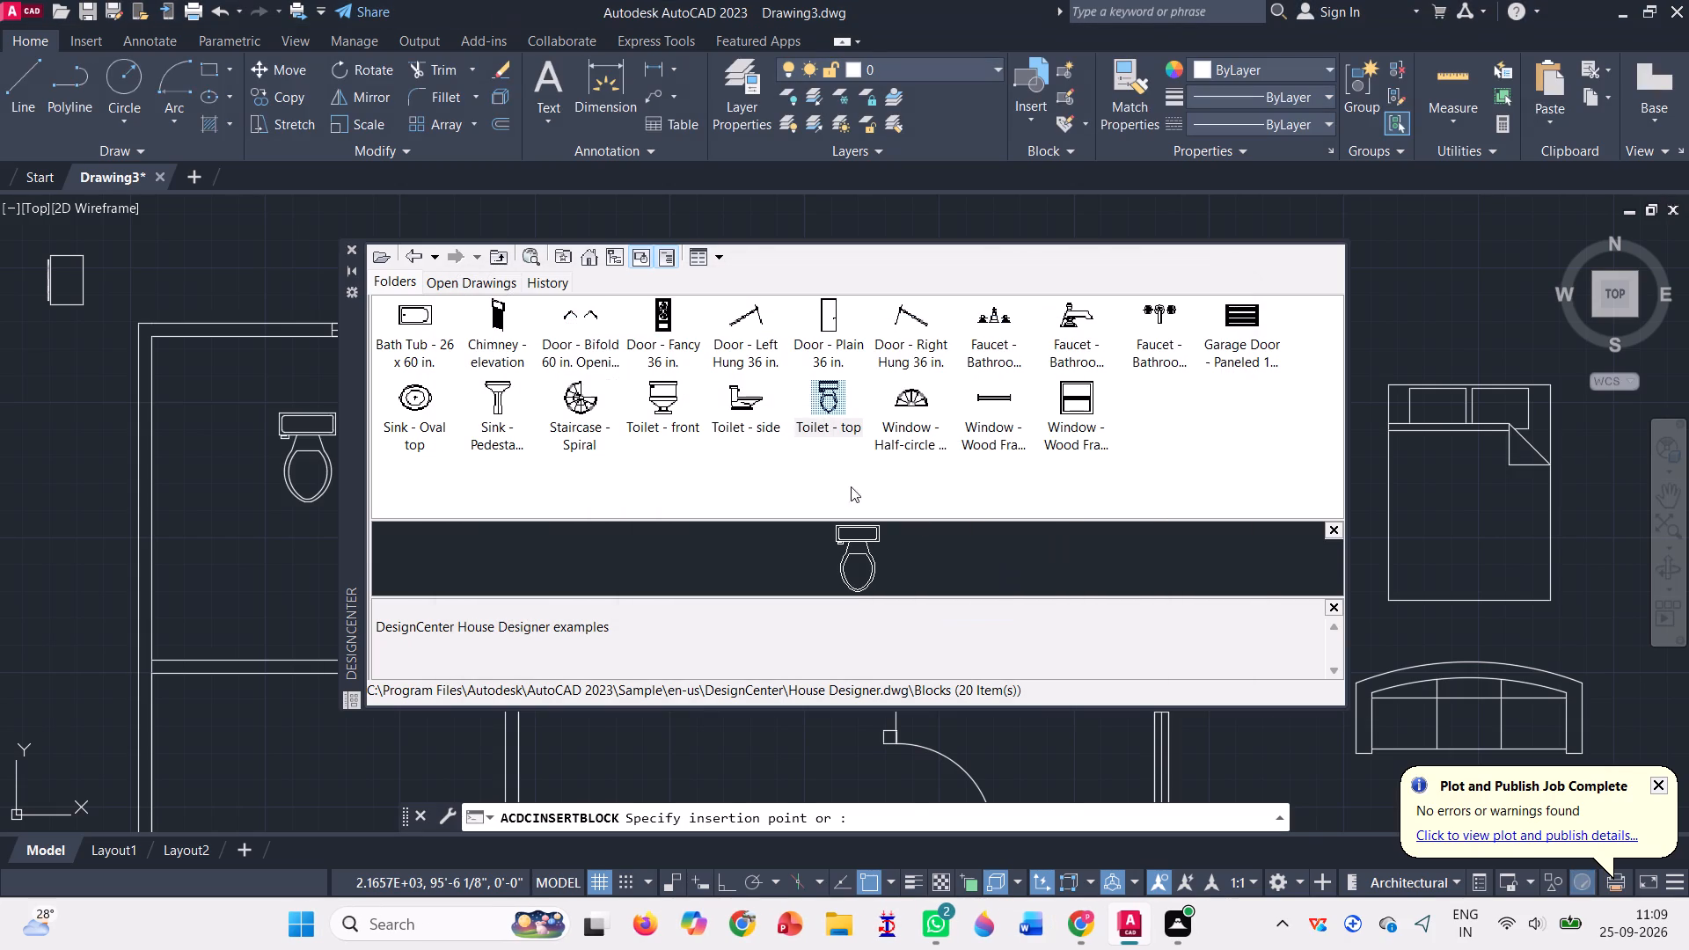
{"action": "left_click", "coordinate": [56, 449]}
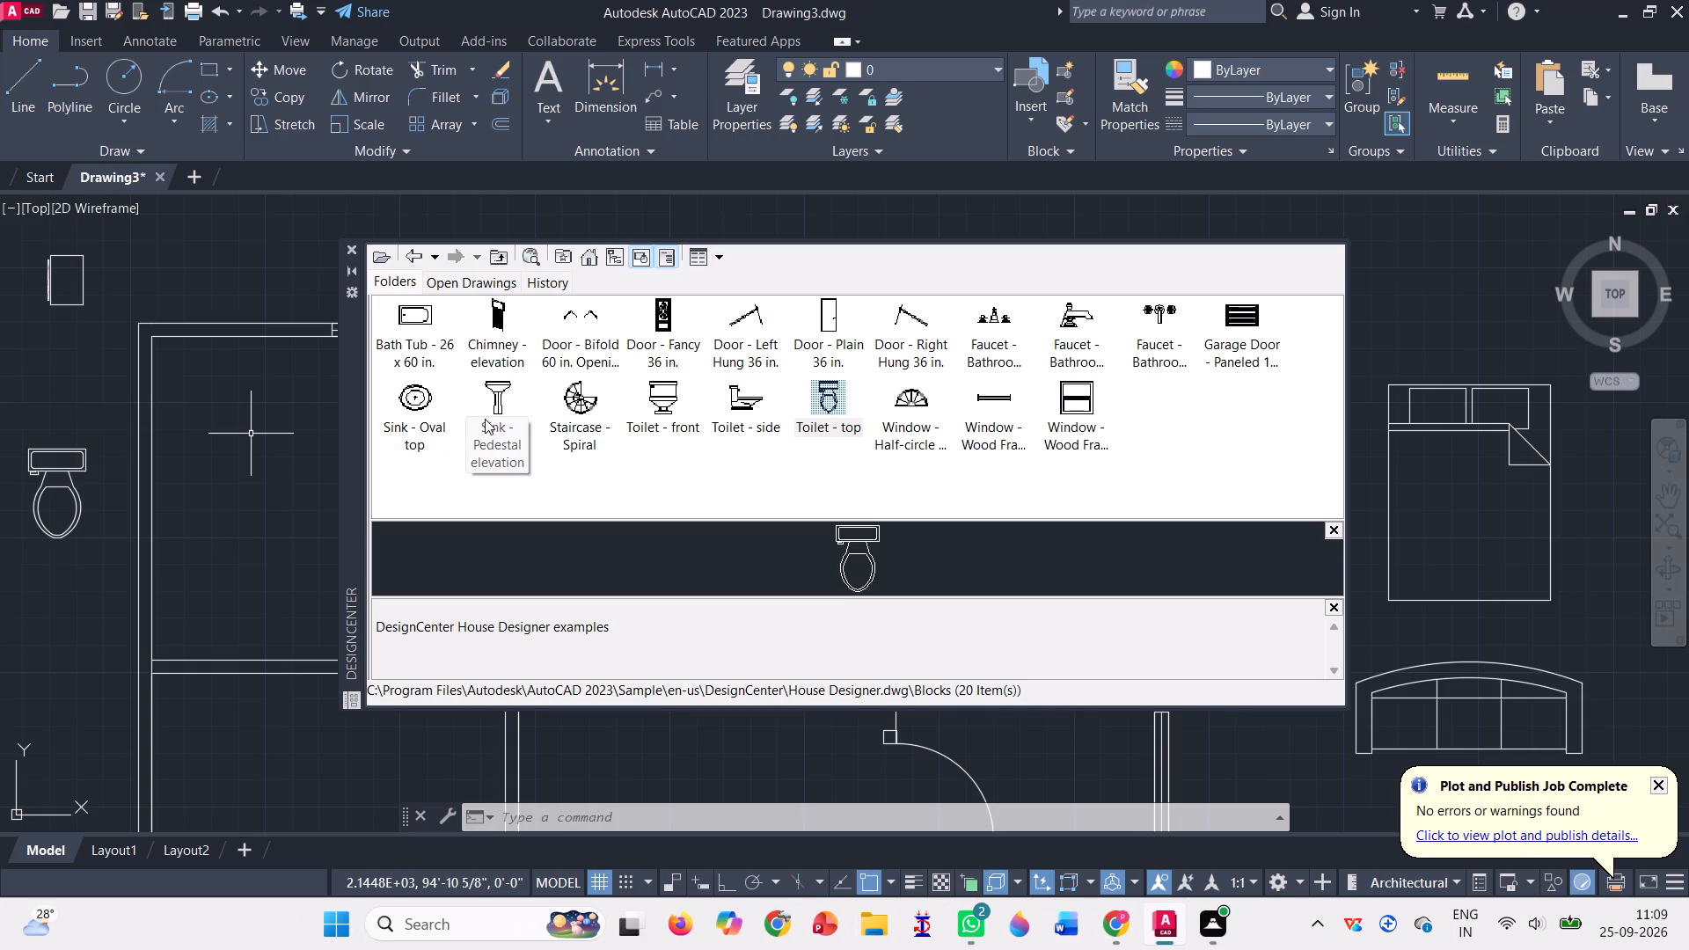
{"action": "double_click", "coordinate": [824, 391]}
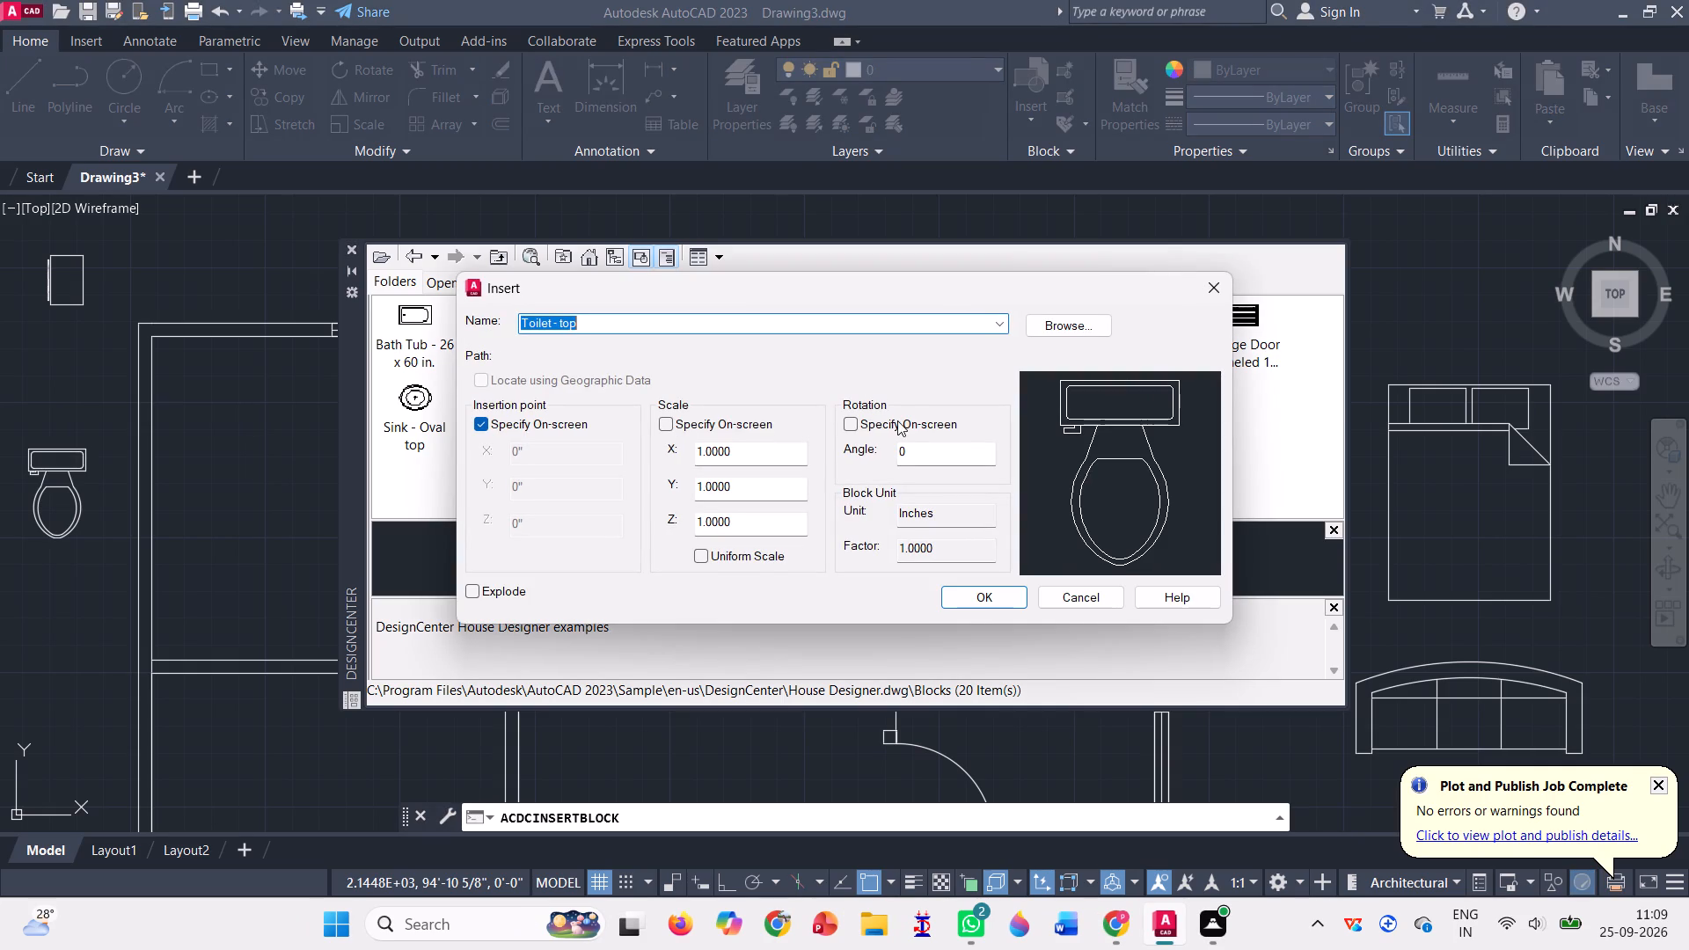
{"action": "left_click", "coordinate": [1219, 292]}
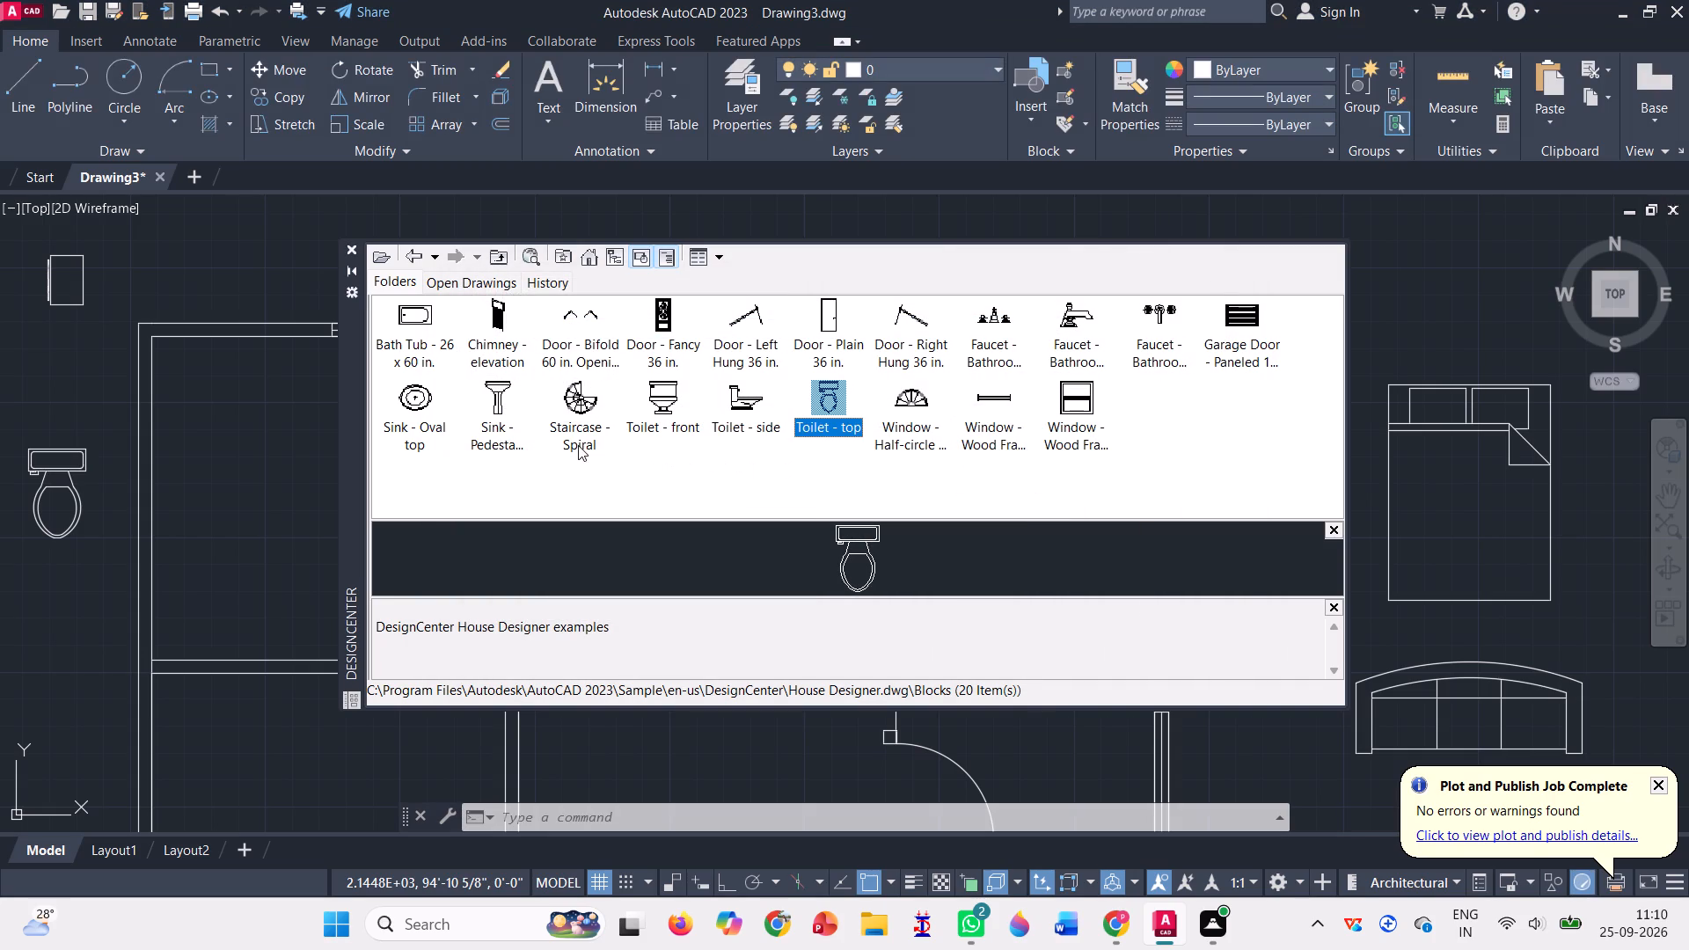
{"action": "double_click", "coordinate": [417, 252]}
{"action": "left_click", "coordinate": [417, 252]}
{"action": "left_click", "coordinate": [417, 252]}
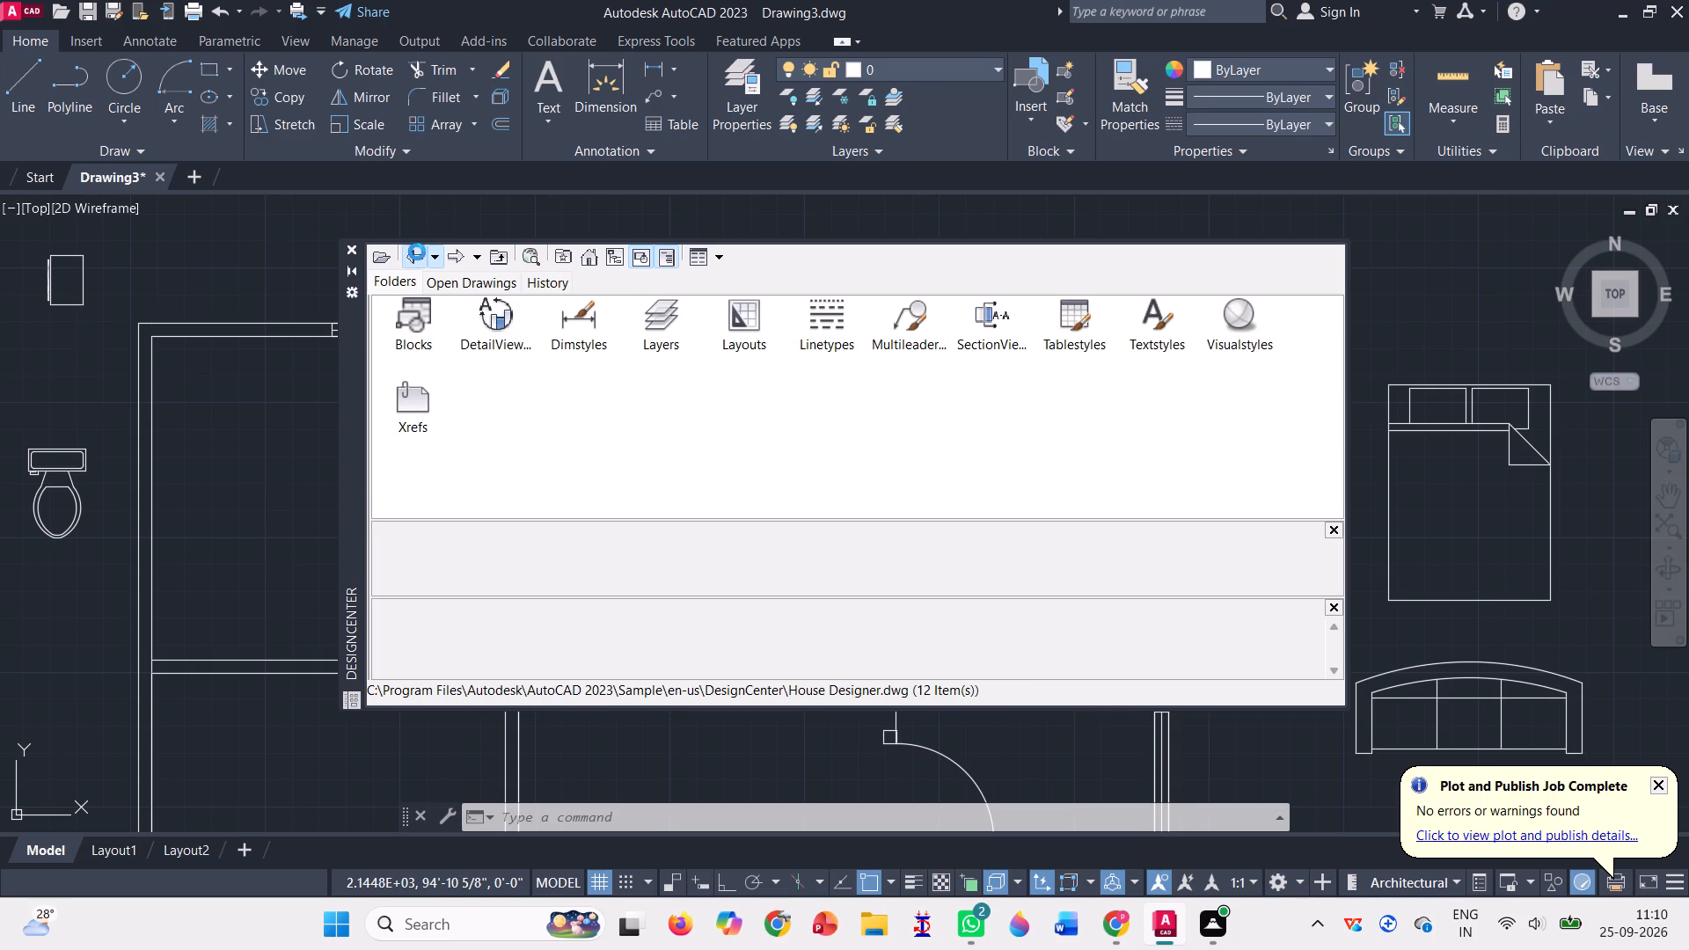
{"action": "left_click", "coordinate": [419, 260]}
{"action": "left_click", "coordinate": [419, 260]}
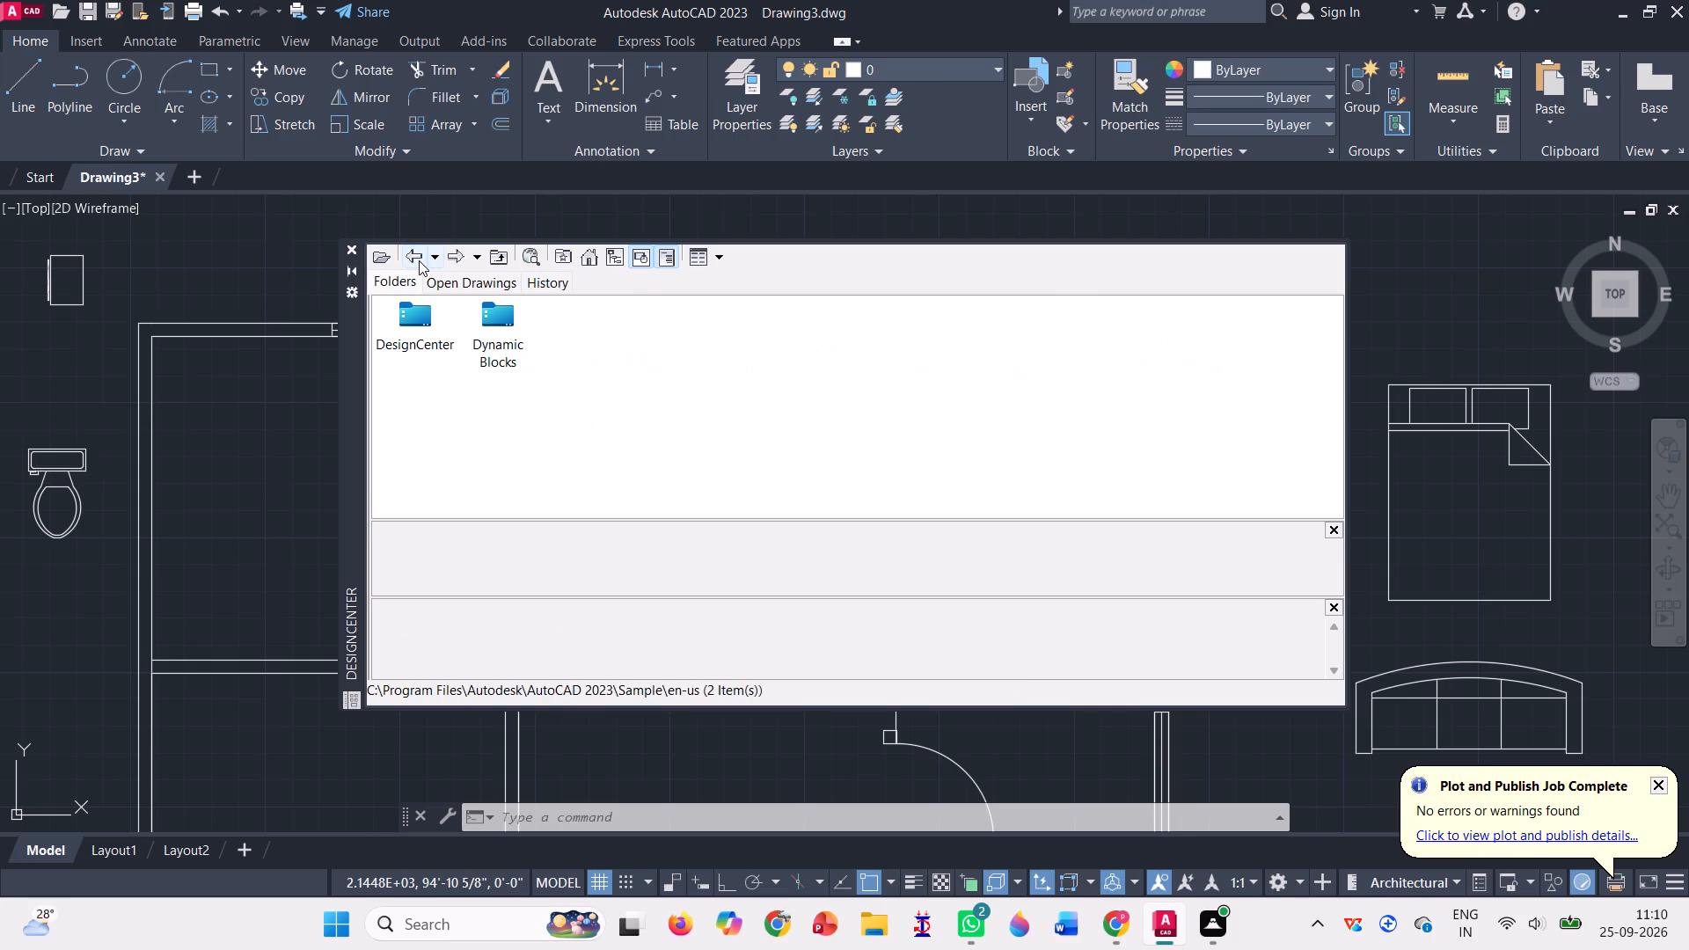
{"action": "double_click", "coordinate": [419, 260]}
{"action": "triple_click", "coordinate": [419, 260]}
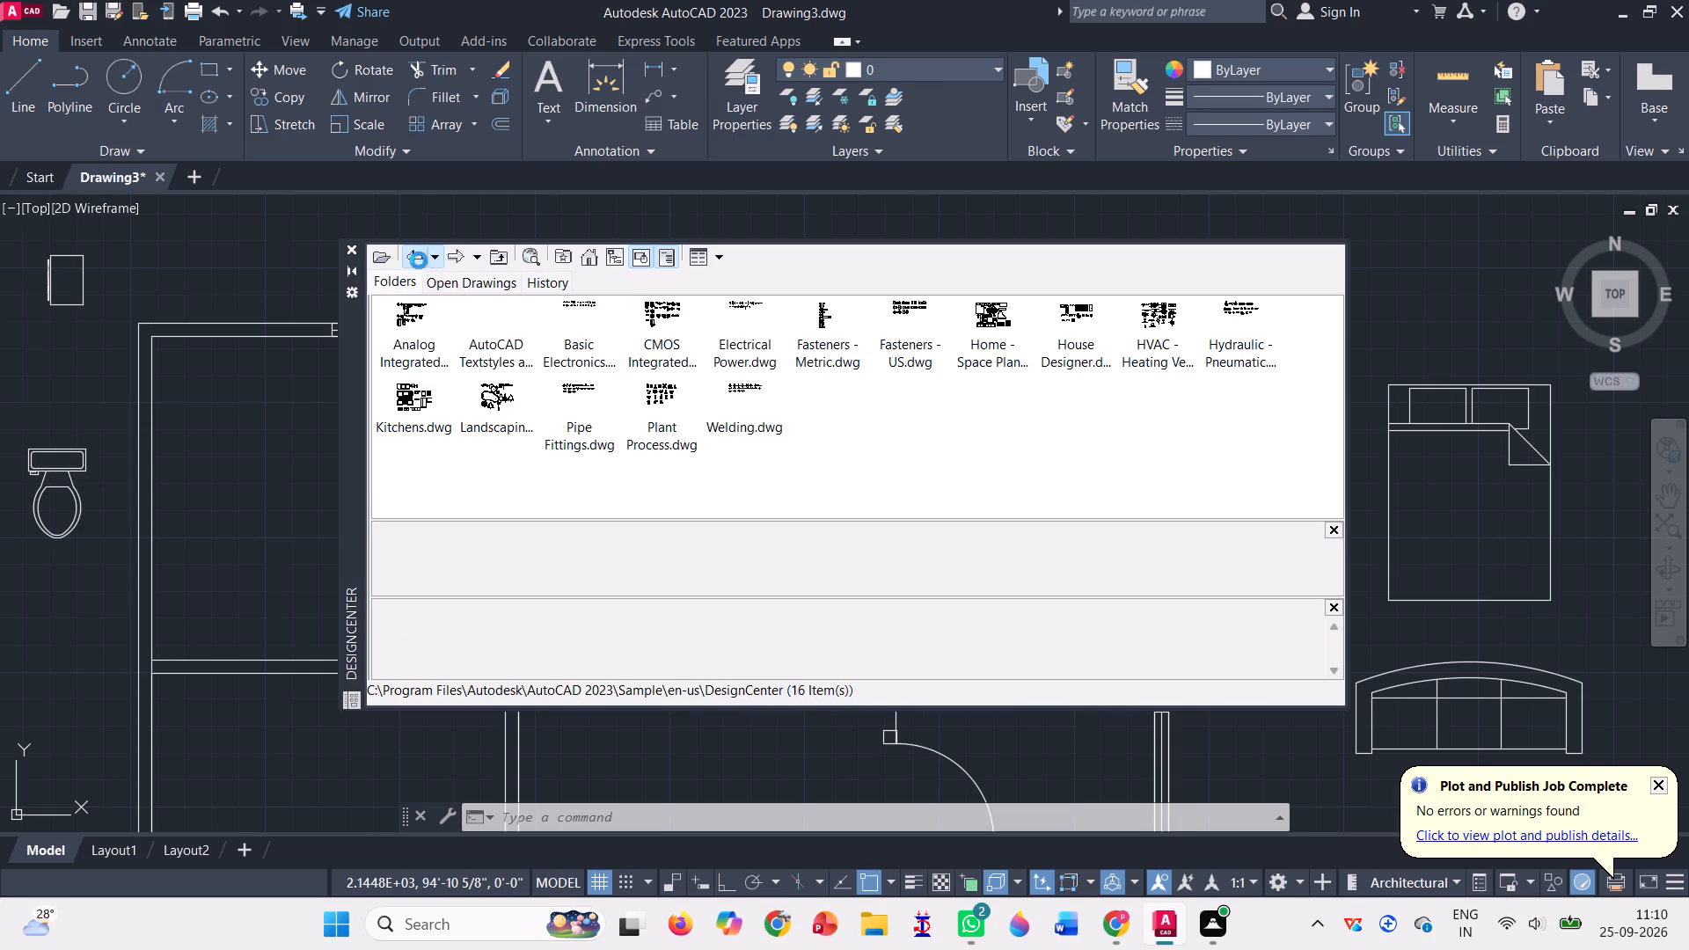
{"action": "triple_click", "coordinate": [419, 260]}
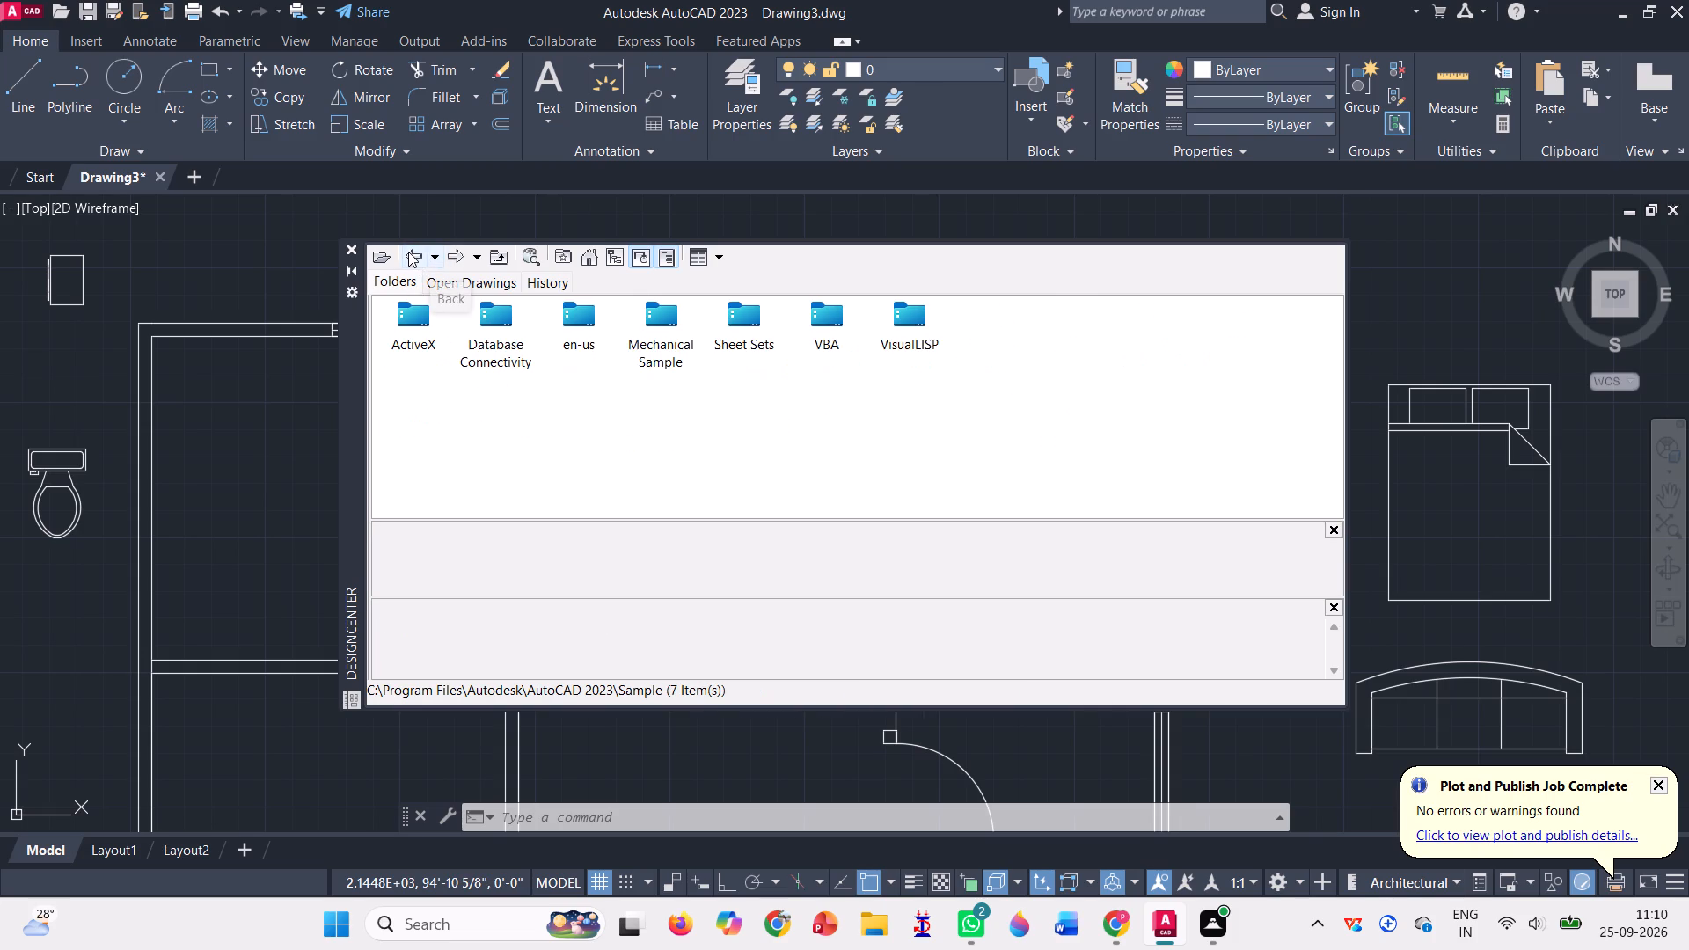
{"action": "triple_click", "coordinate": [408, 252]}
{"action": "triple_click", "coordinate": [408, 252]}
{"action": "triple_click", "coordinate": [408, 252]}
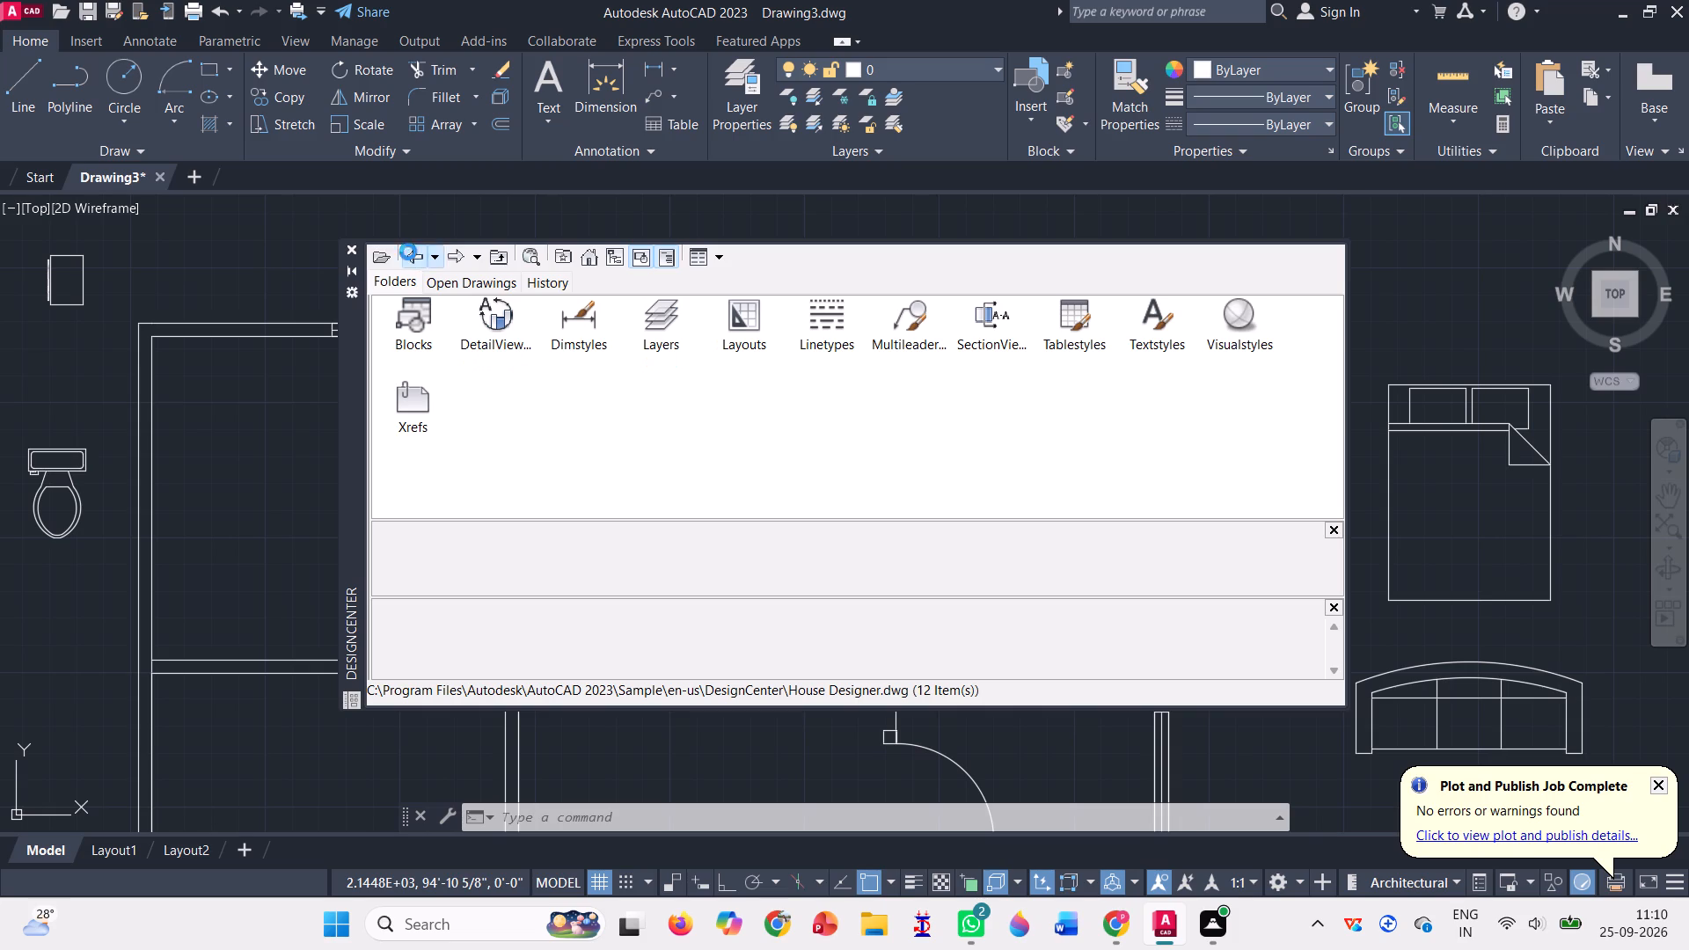
Close DesignCenter.
{"action": "left_click", "coordinate": [356, 247]}
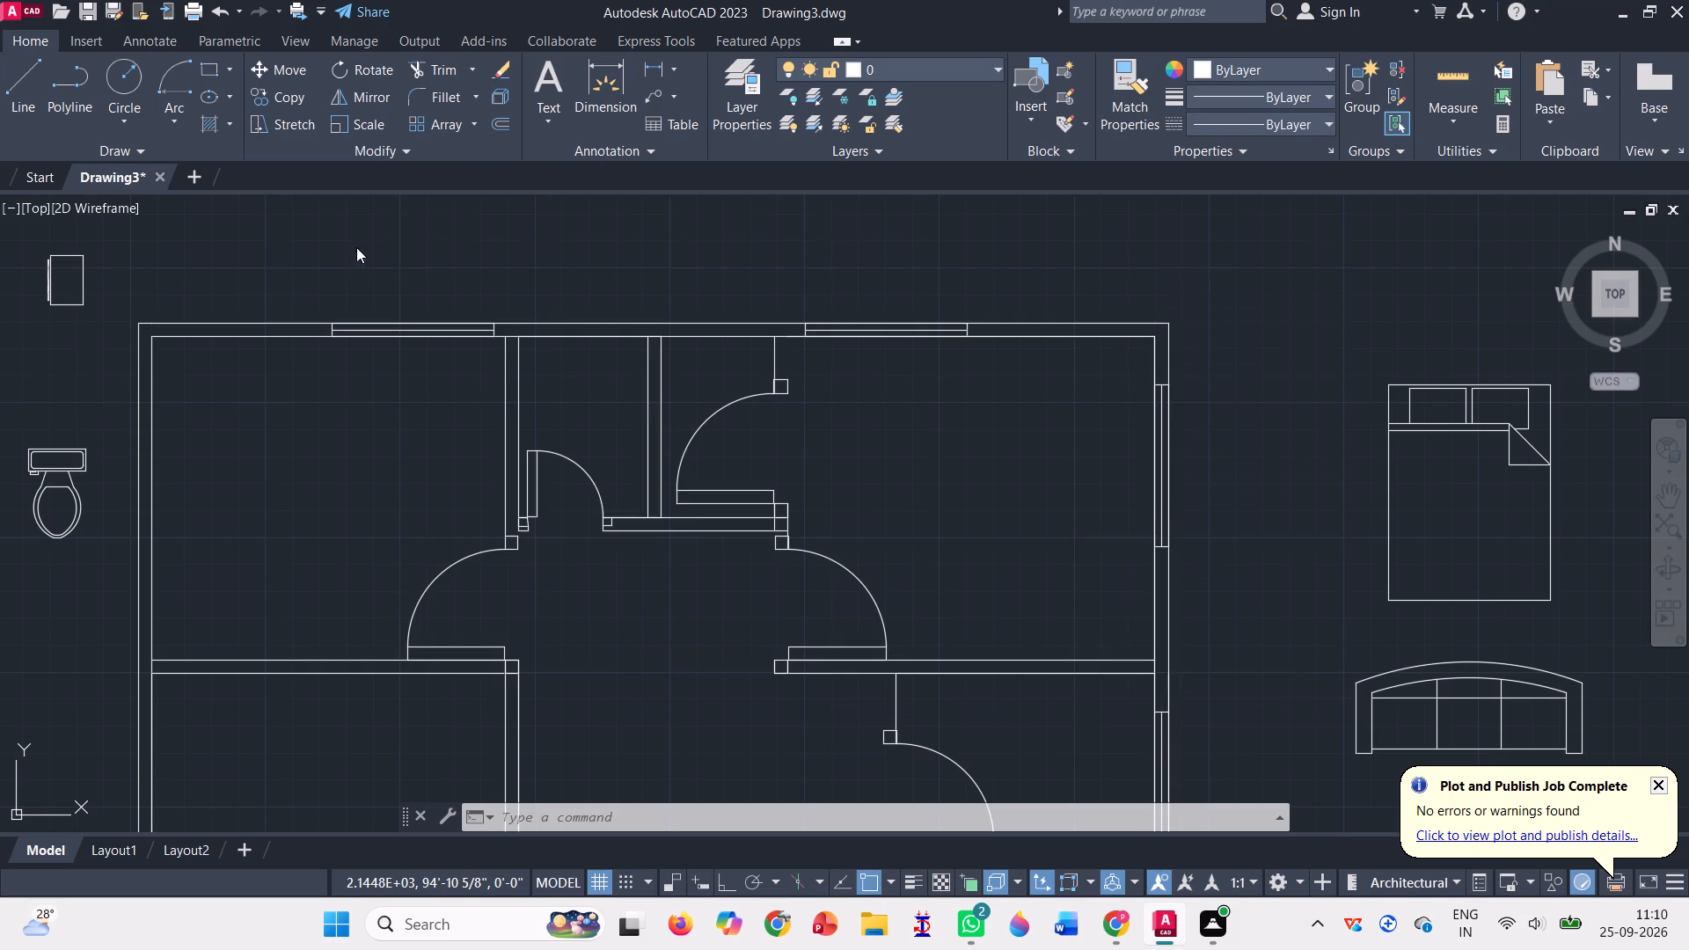
Move the toilet by its tank's northwest corner onto the north wall's inner face in the eastern of the two small bathrooms.
{"action": "scroll", "coordinate": [320, 297], "scroll_direction": "down", "scroll_amount": 2}
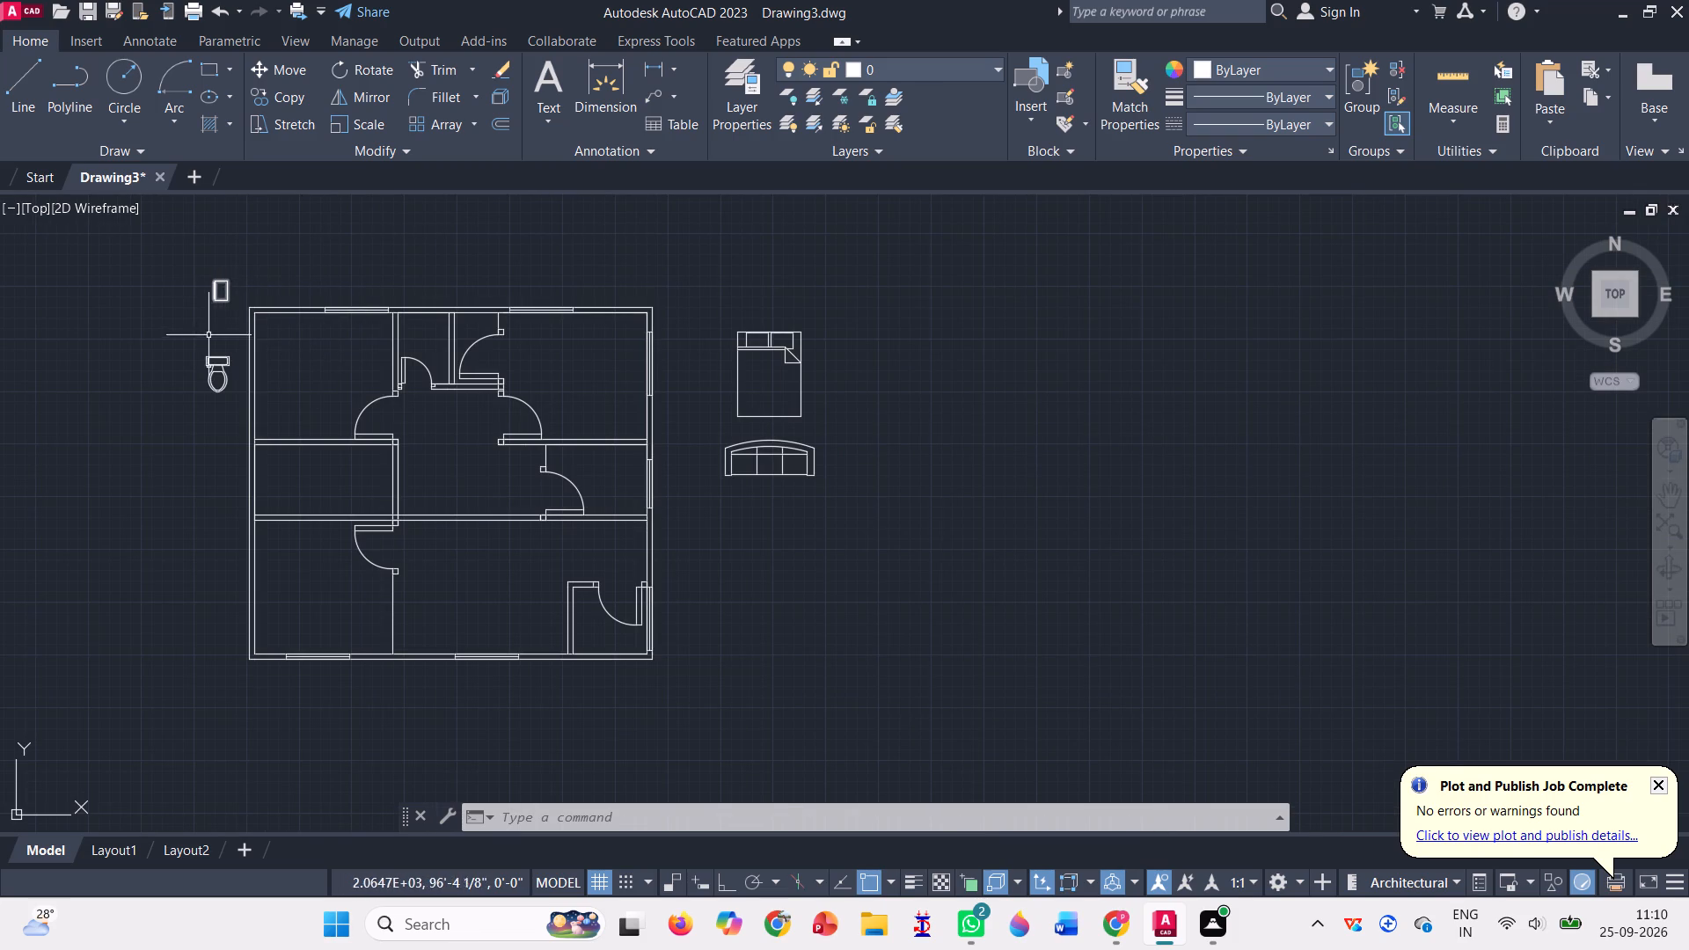
{"action": "left_click", "coordinate": [307, 72]}
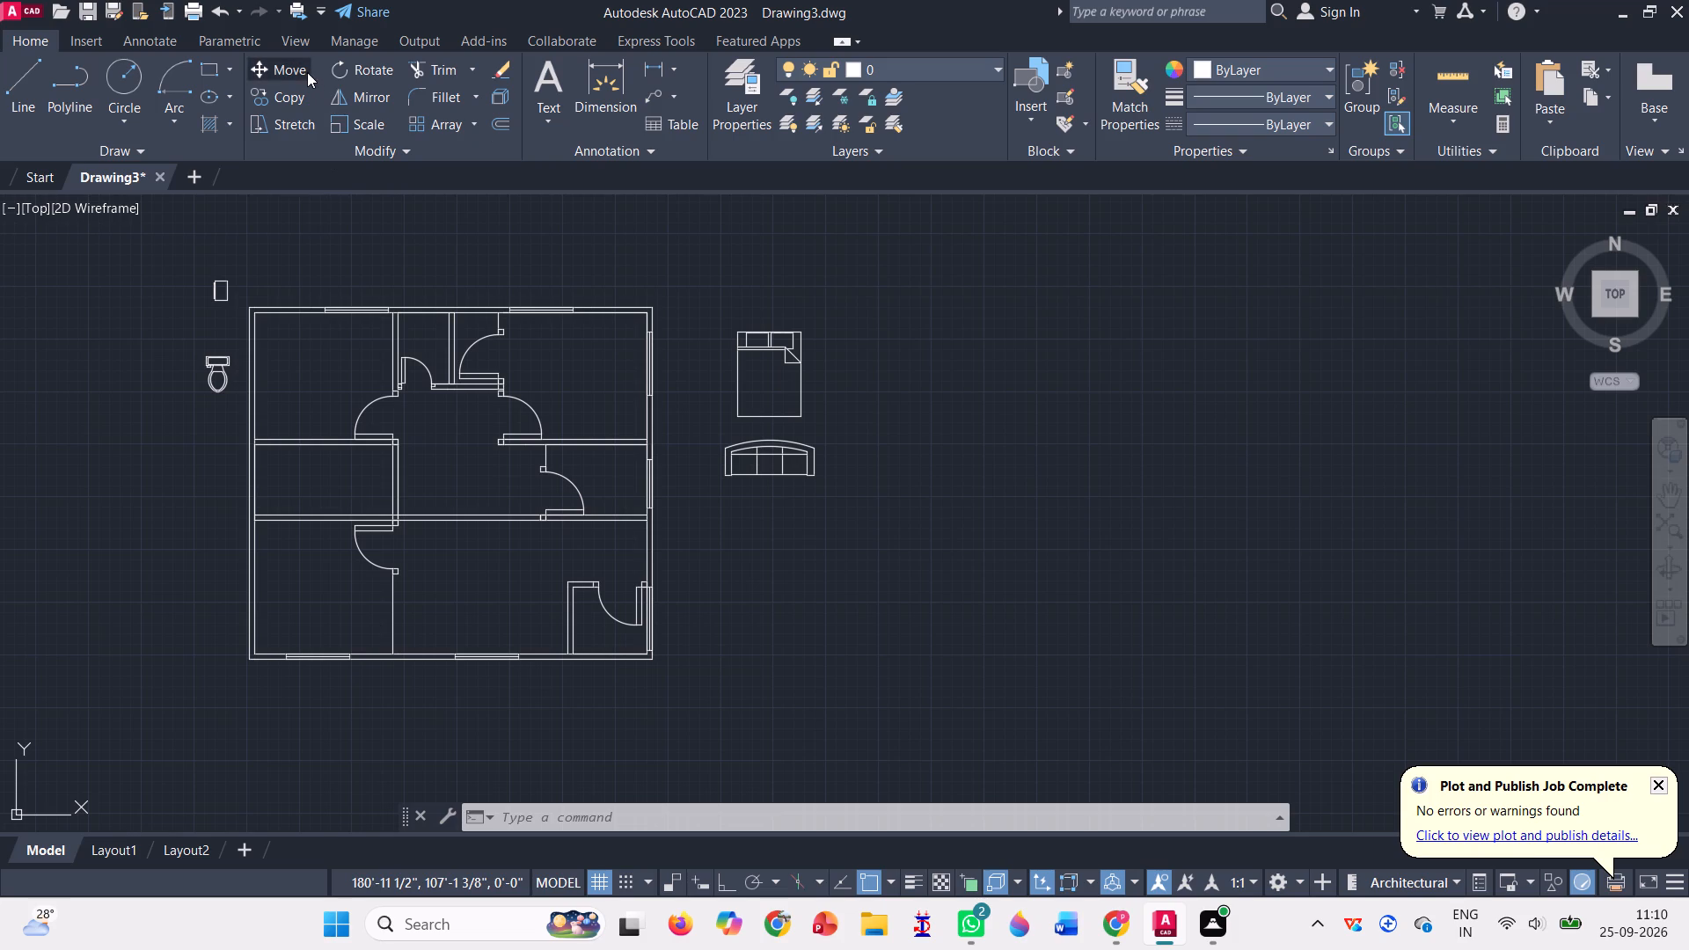
{"action": "left_click", "coordinate": [229, 360]}
{"action": "key", "text": "Return"}
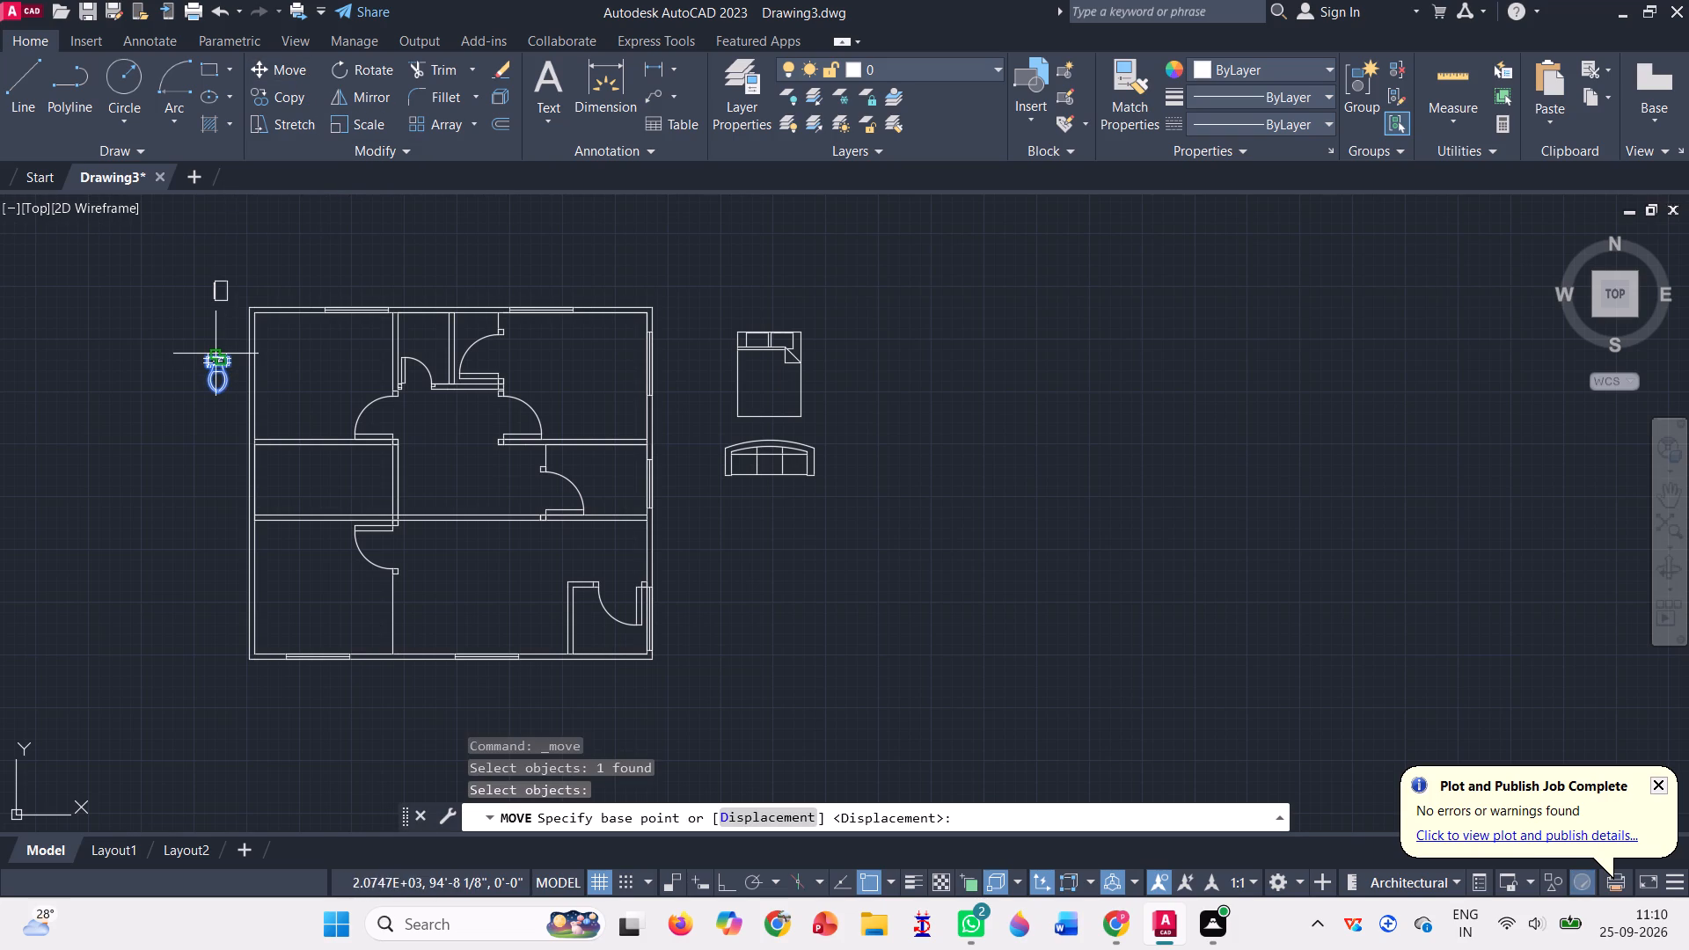
{"action": "scroll", "coordinate": [216, 354], "scroll_direction": "up", "scroll_amount": 4}
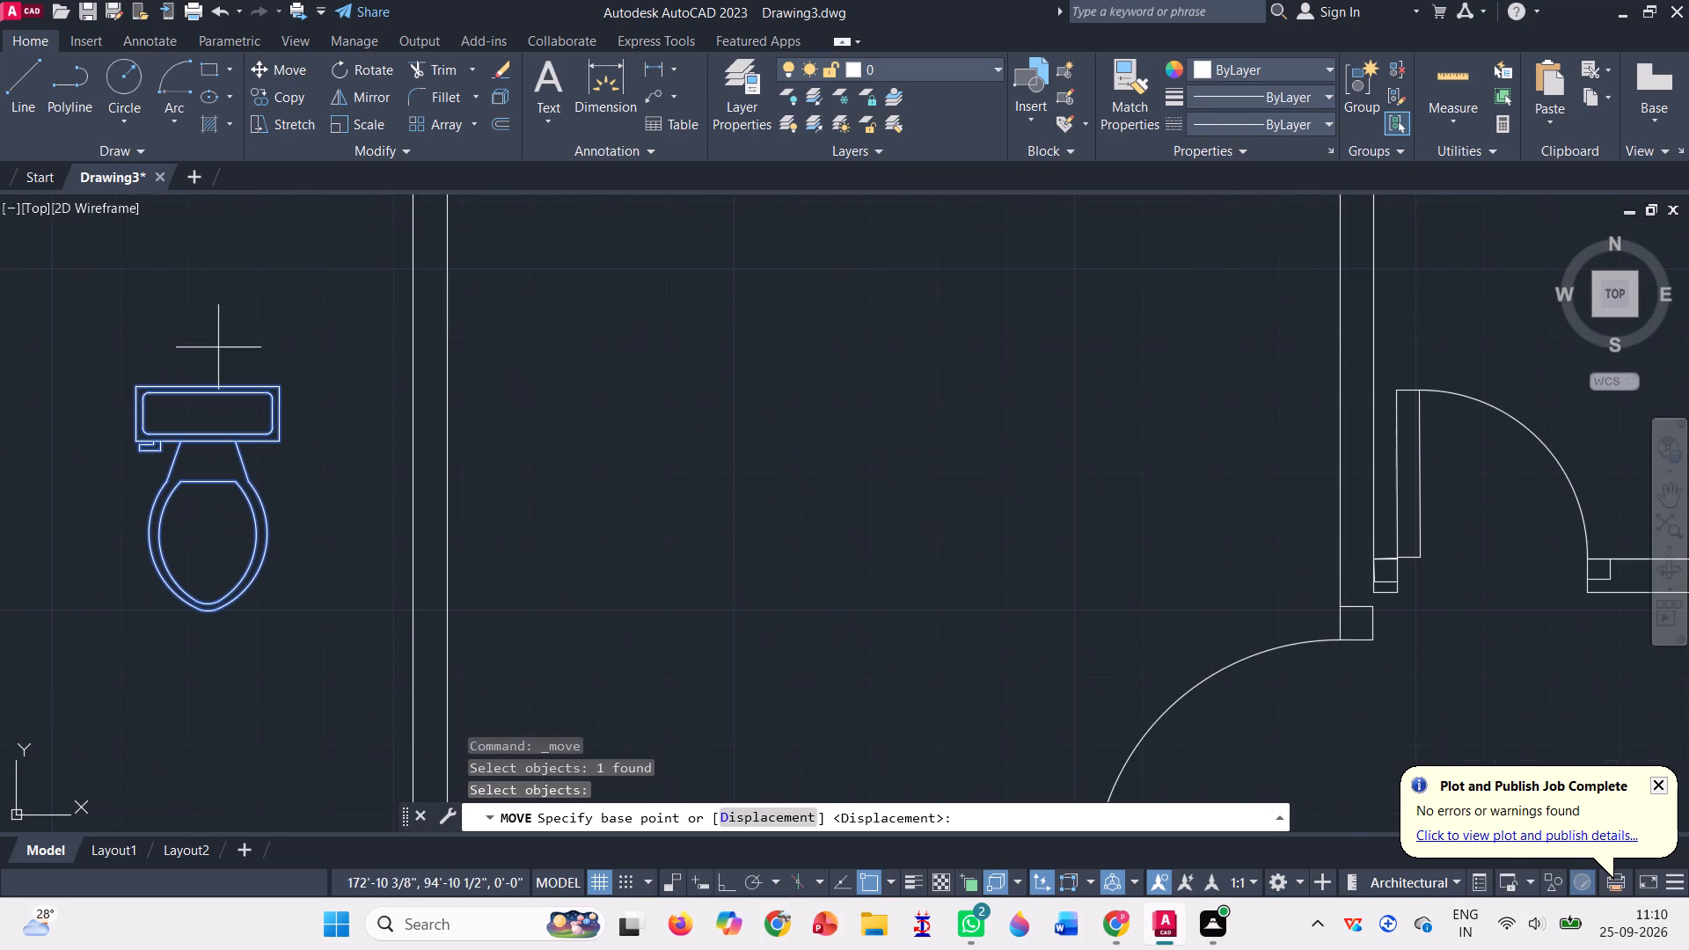
{"action": "left_click", "coordinate": [131, 382]}
{"action": "scroll", "coordinate": [131, 382], "scroll_direction": "down", "scroll_amount": 3}
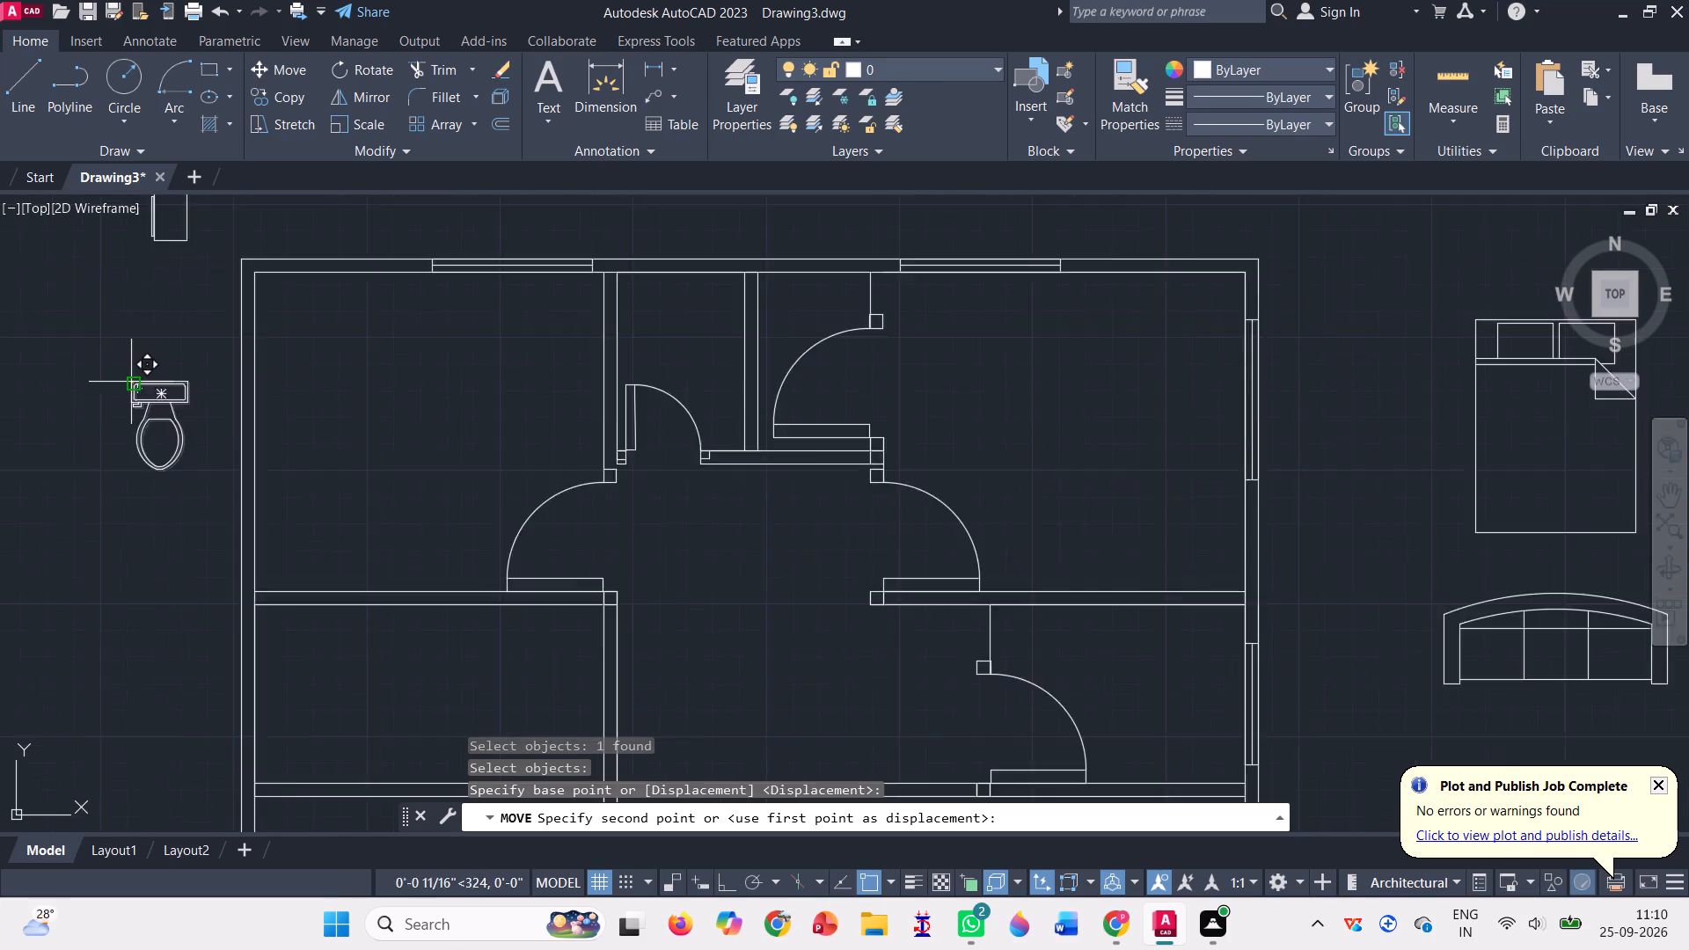
{"action": "scroll", "coordinate": [535, 302], "scroll_direction": "up", "scroll_amount": 2}
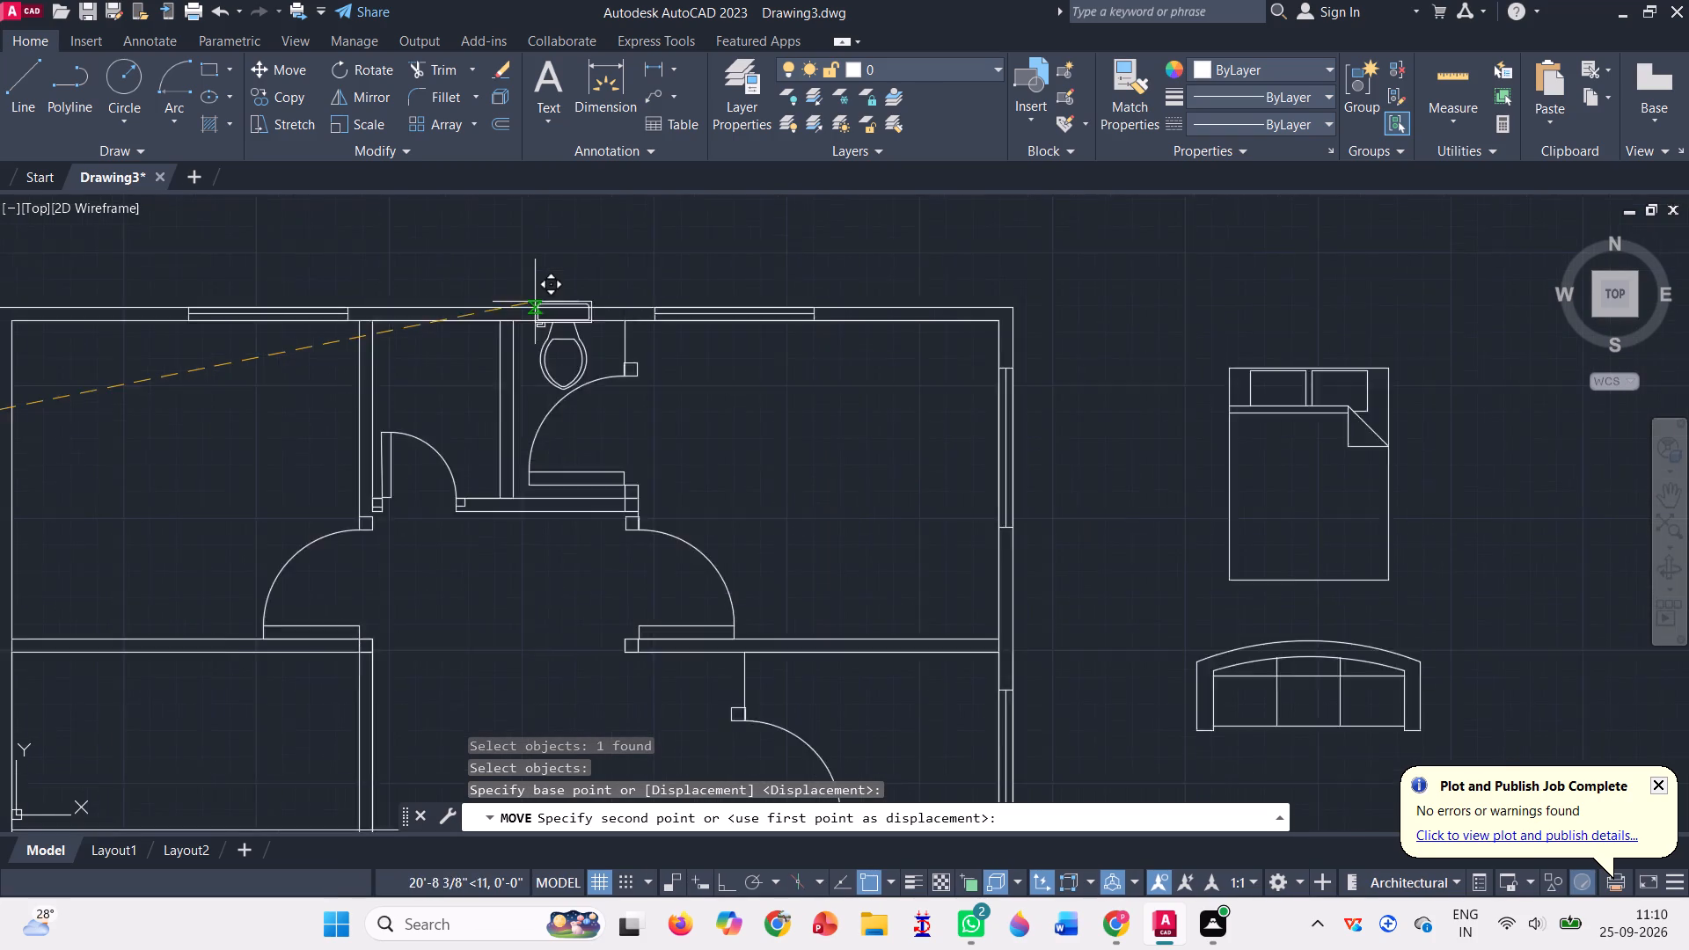
{"action": "scroll", "coordinate": [535, 302], "scroll_direction": "up", "scroll_amount": 1}
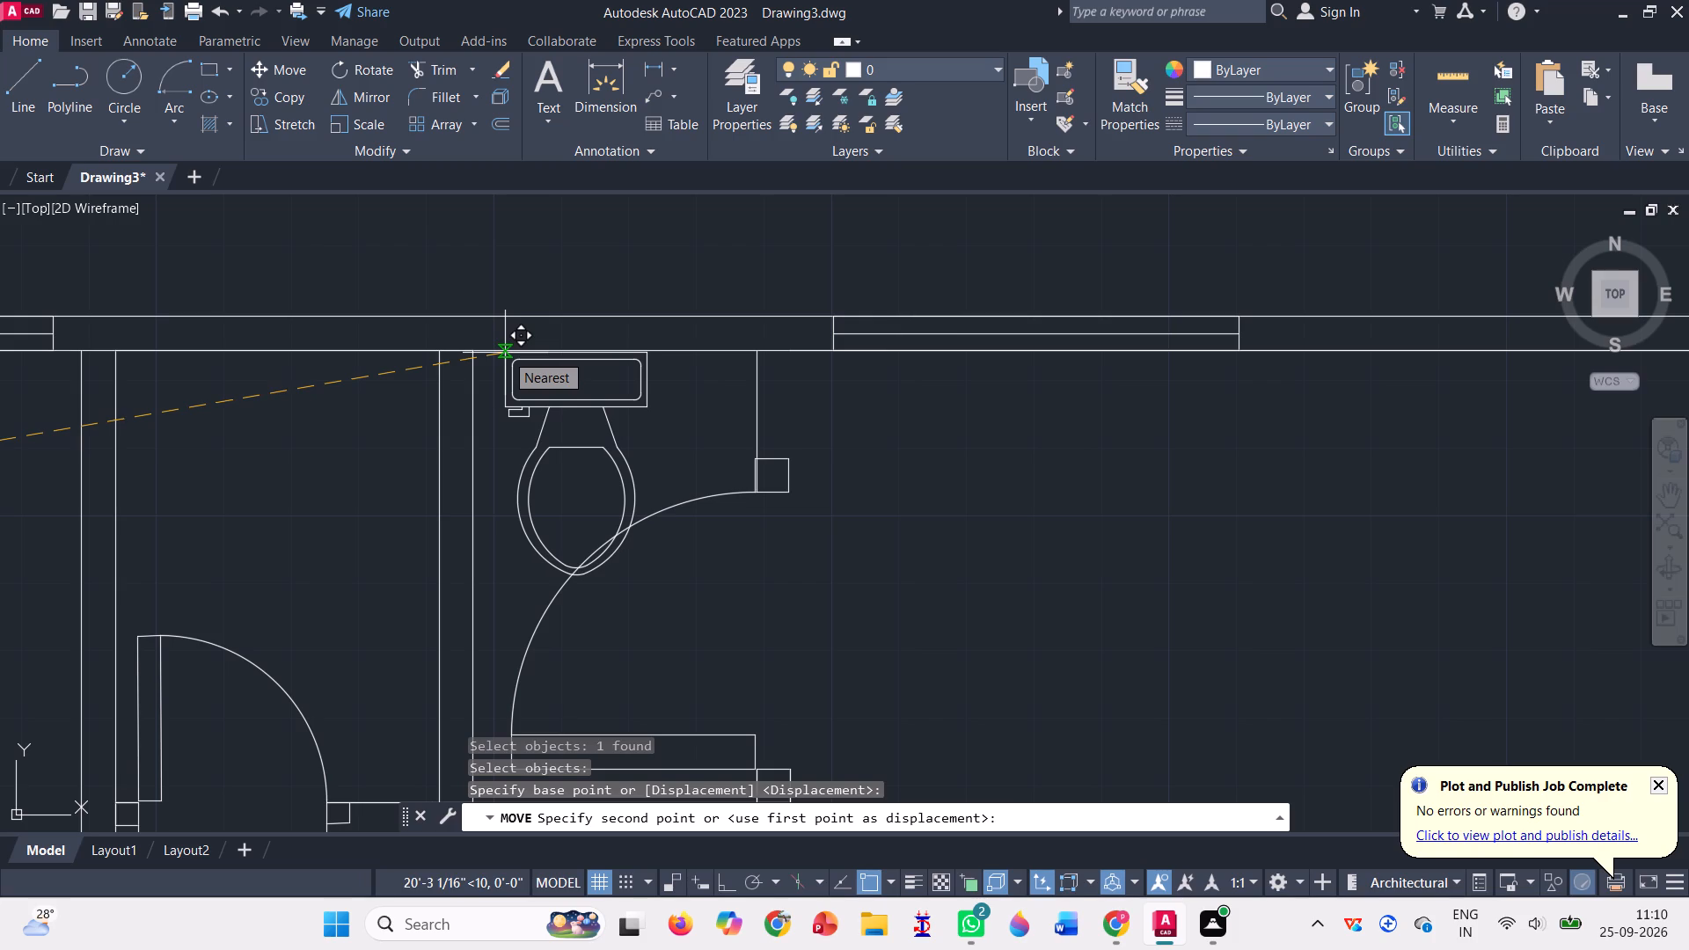
{"action": "left_click", "coordinate": [505, 353]}
Copy the toilet about 3'-11" west along the north wall's inner face into the adjacent small bathroom.
{"action": "scroll", "coordinate": [528, 376], "scroll_direction": "down", "scroll_amount": 3}
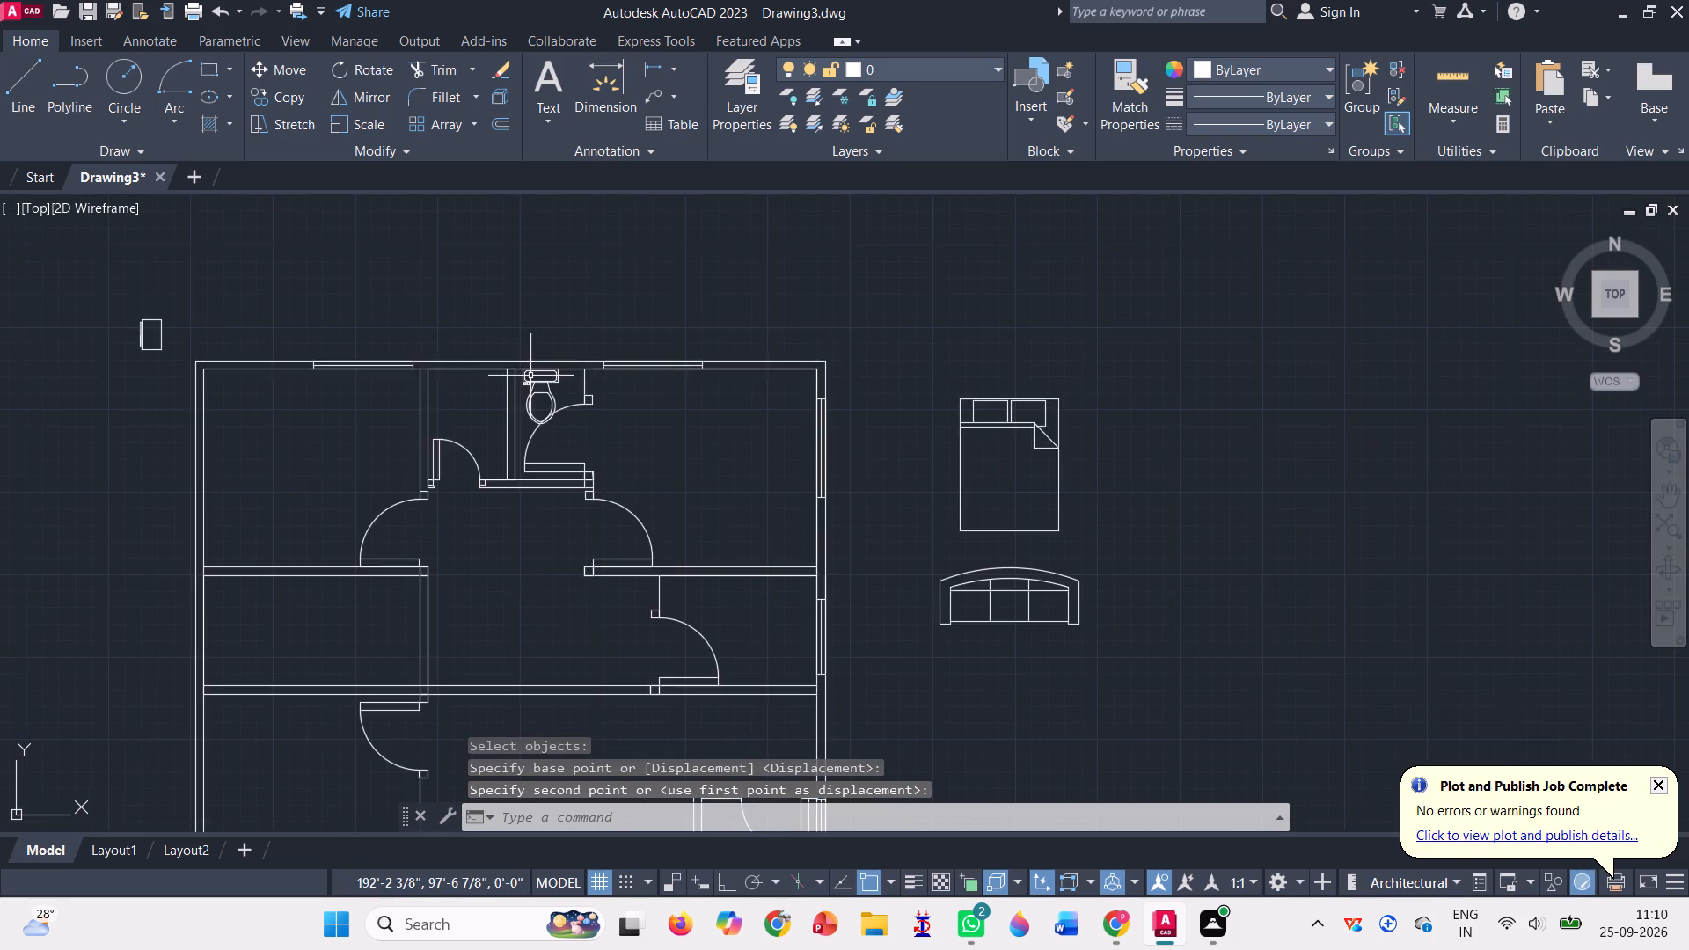
{"action": "scroll", "coordinate": [530, 376], "scroll_direction": "down", "scroll_amount": 2}
{"action": "scroll", "coordinate": [529, 378], "scroll_direction": "up", "scroll_amount": 4}
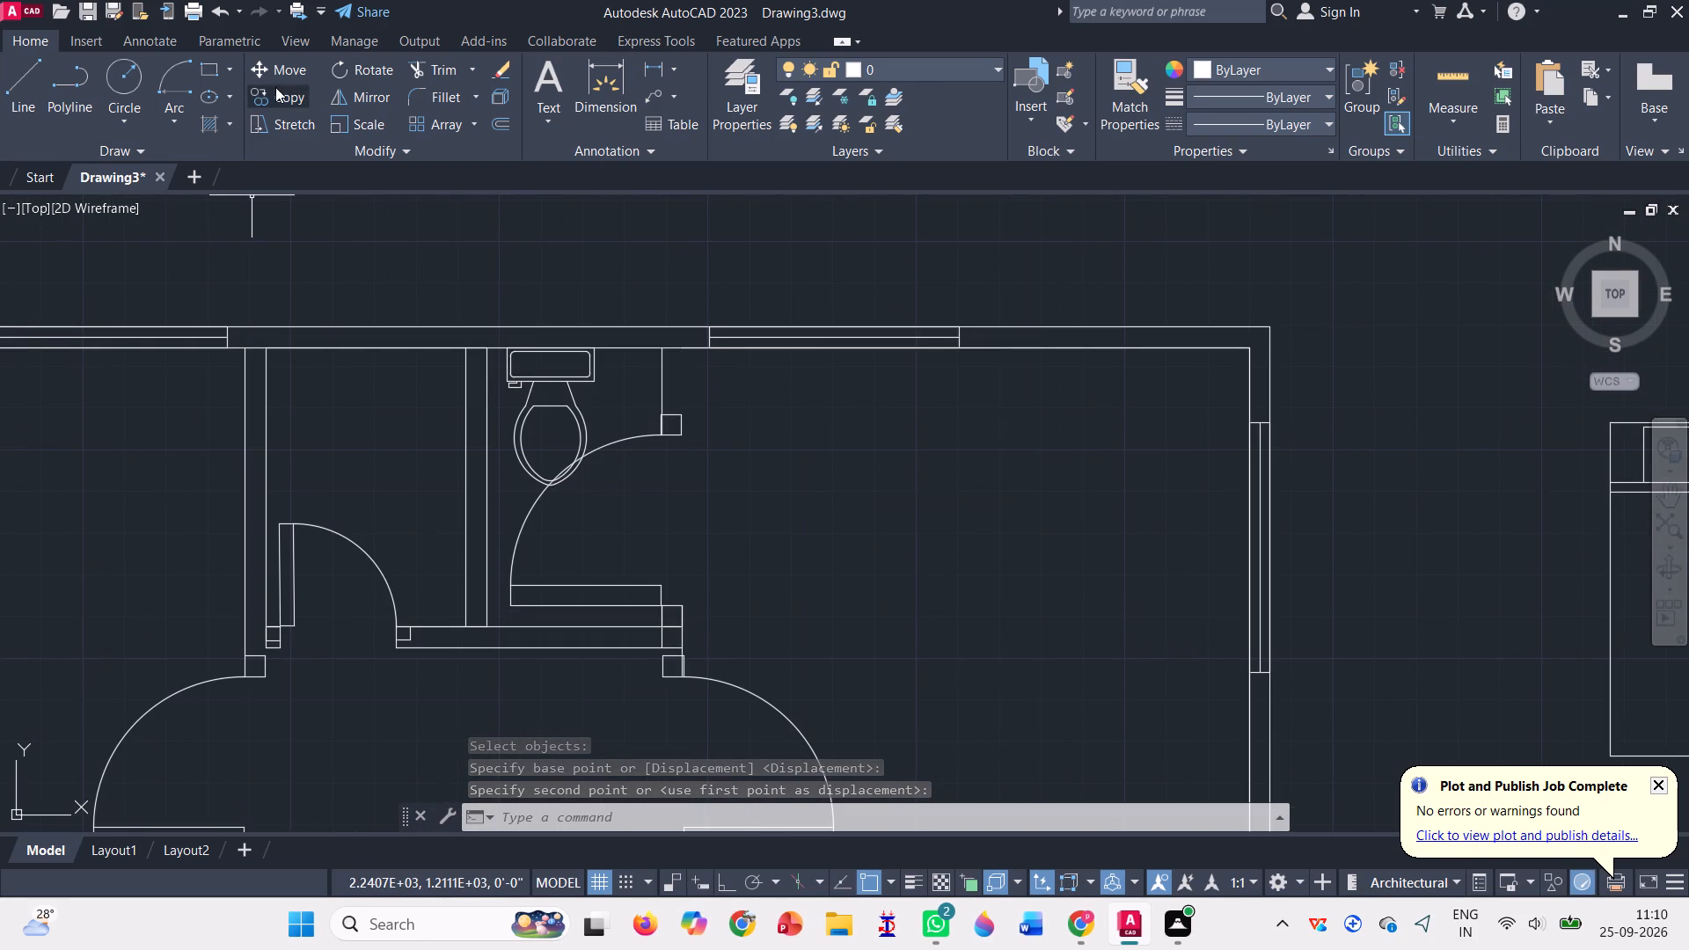
{"action": "left_click", "coordinate": [283, 90]}
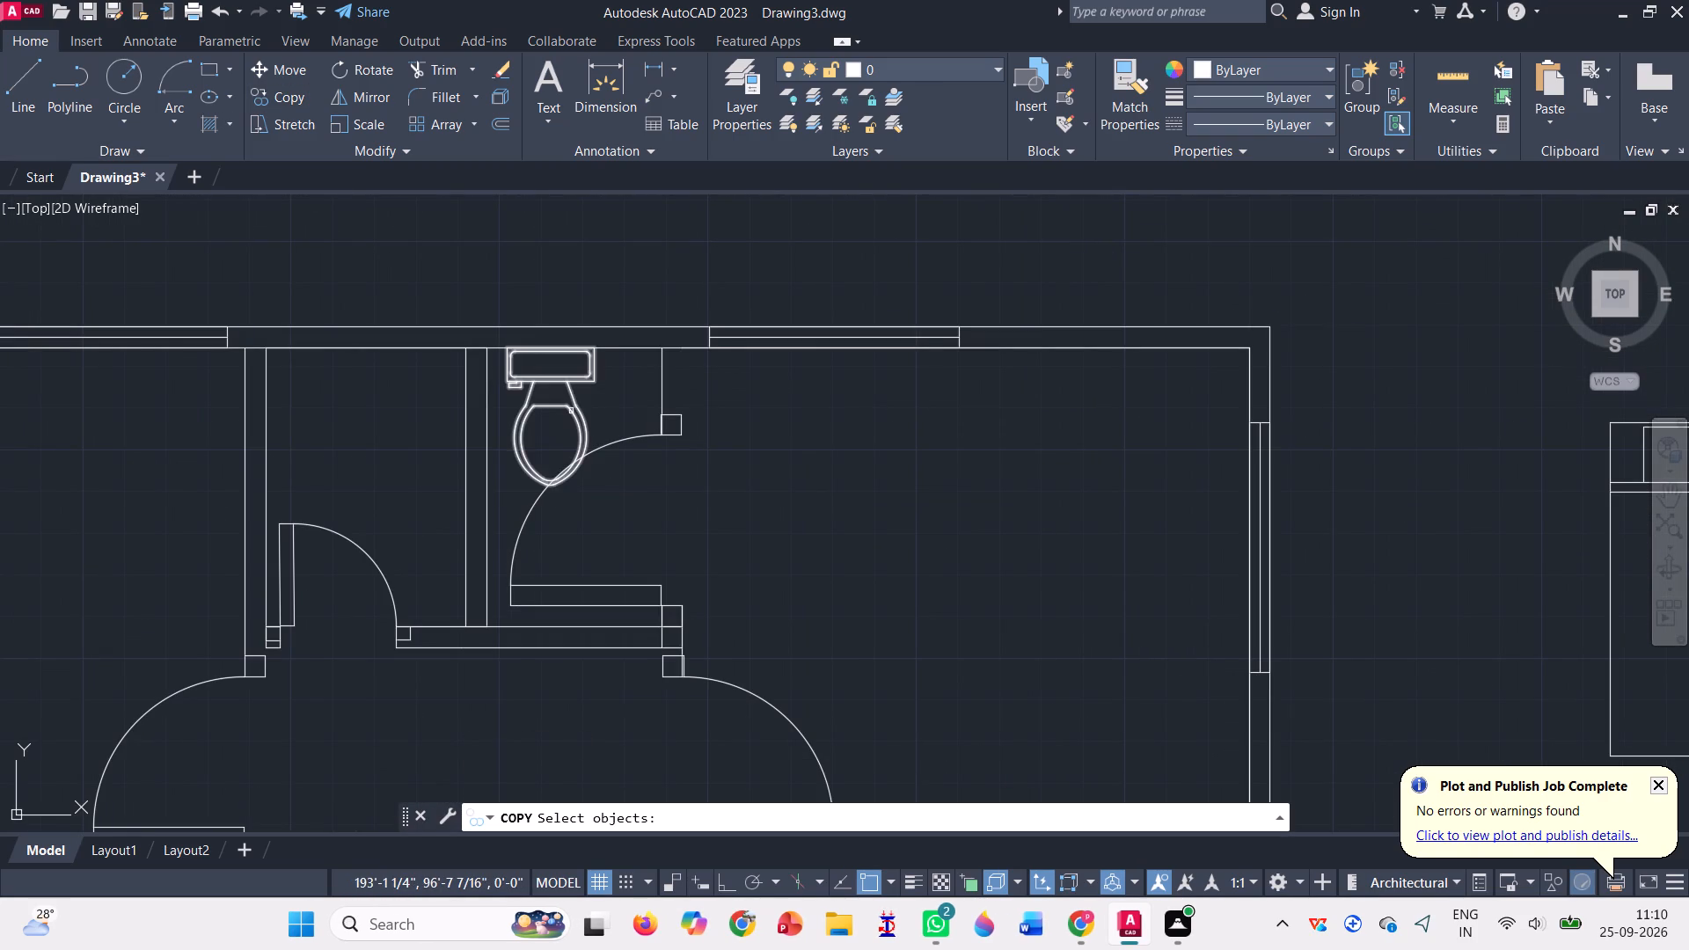
{"action": "left_click", "coordinate": [571, 411]}
{"action": "key", "text": "Return"}
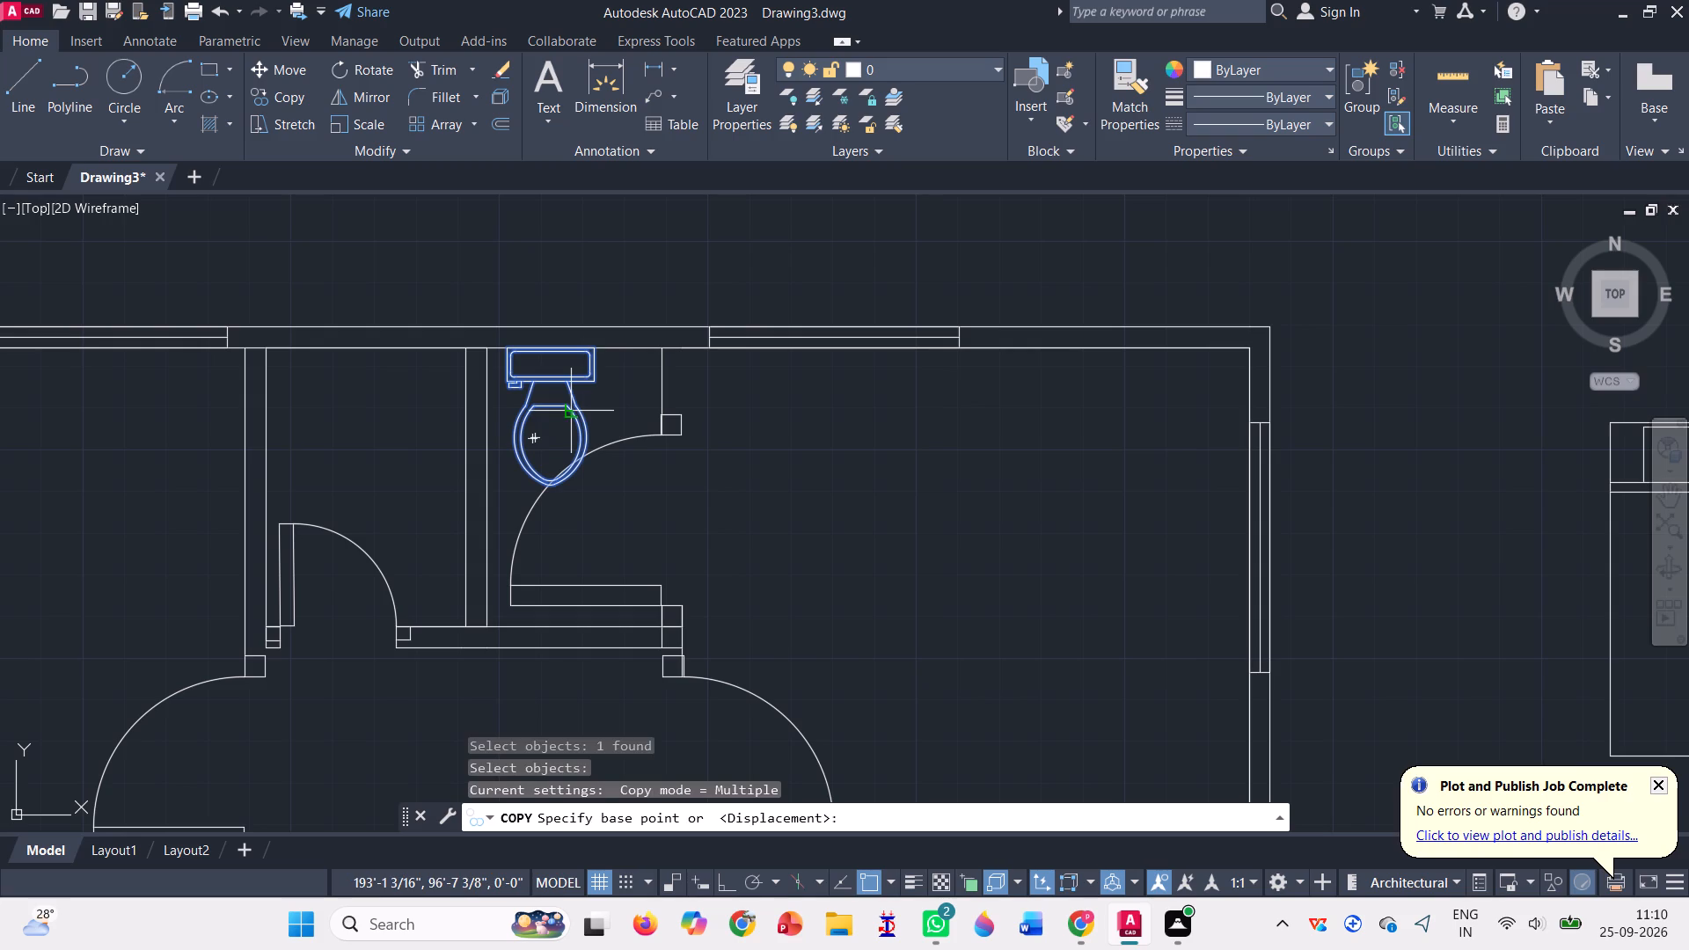
{"action": "scroll", "coordinate": [552, 413], "scroll_direction": "up", "scroll_amount": 1}
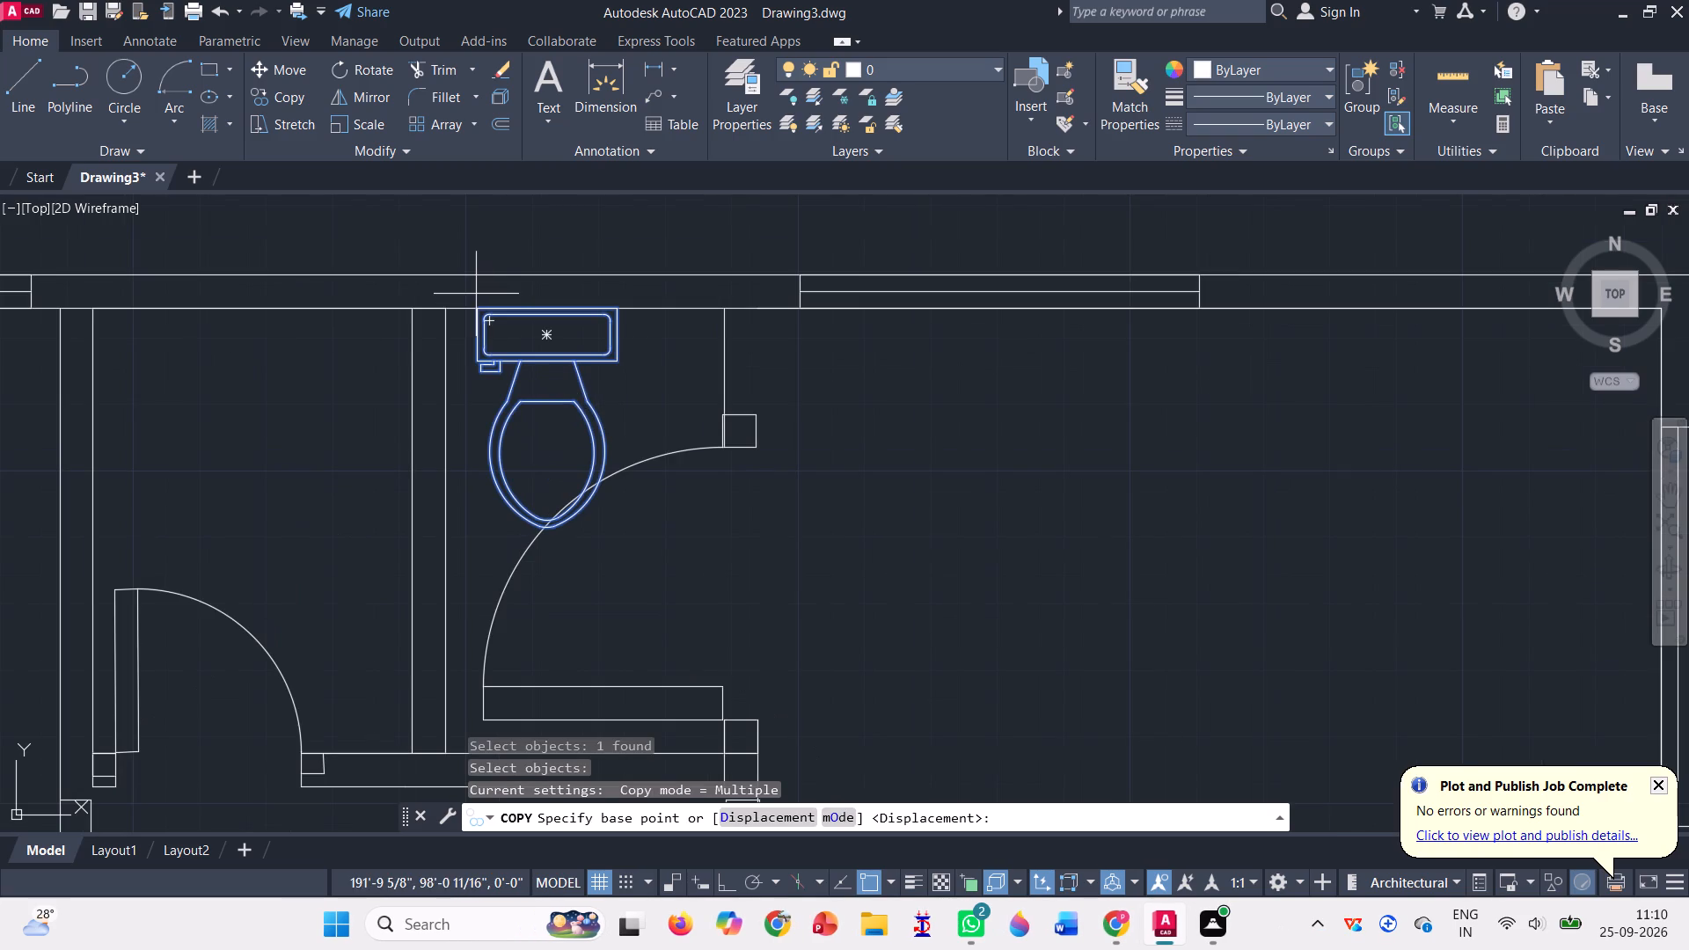
{"action": "left_click", "coordinate": [472, 303]}
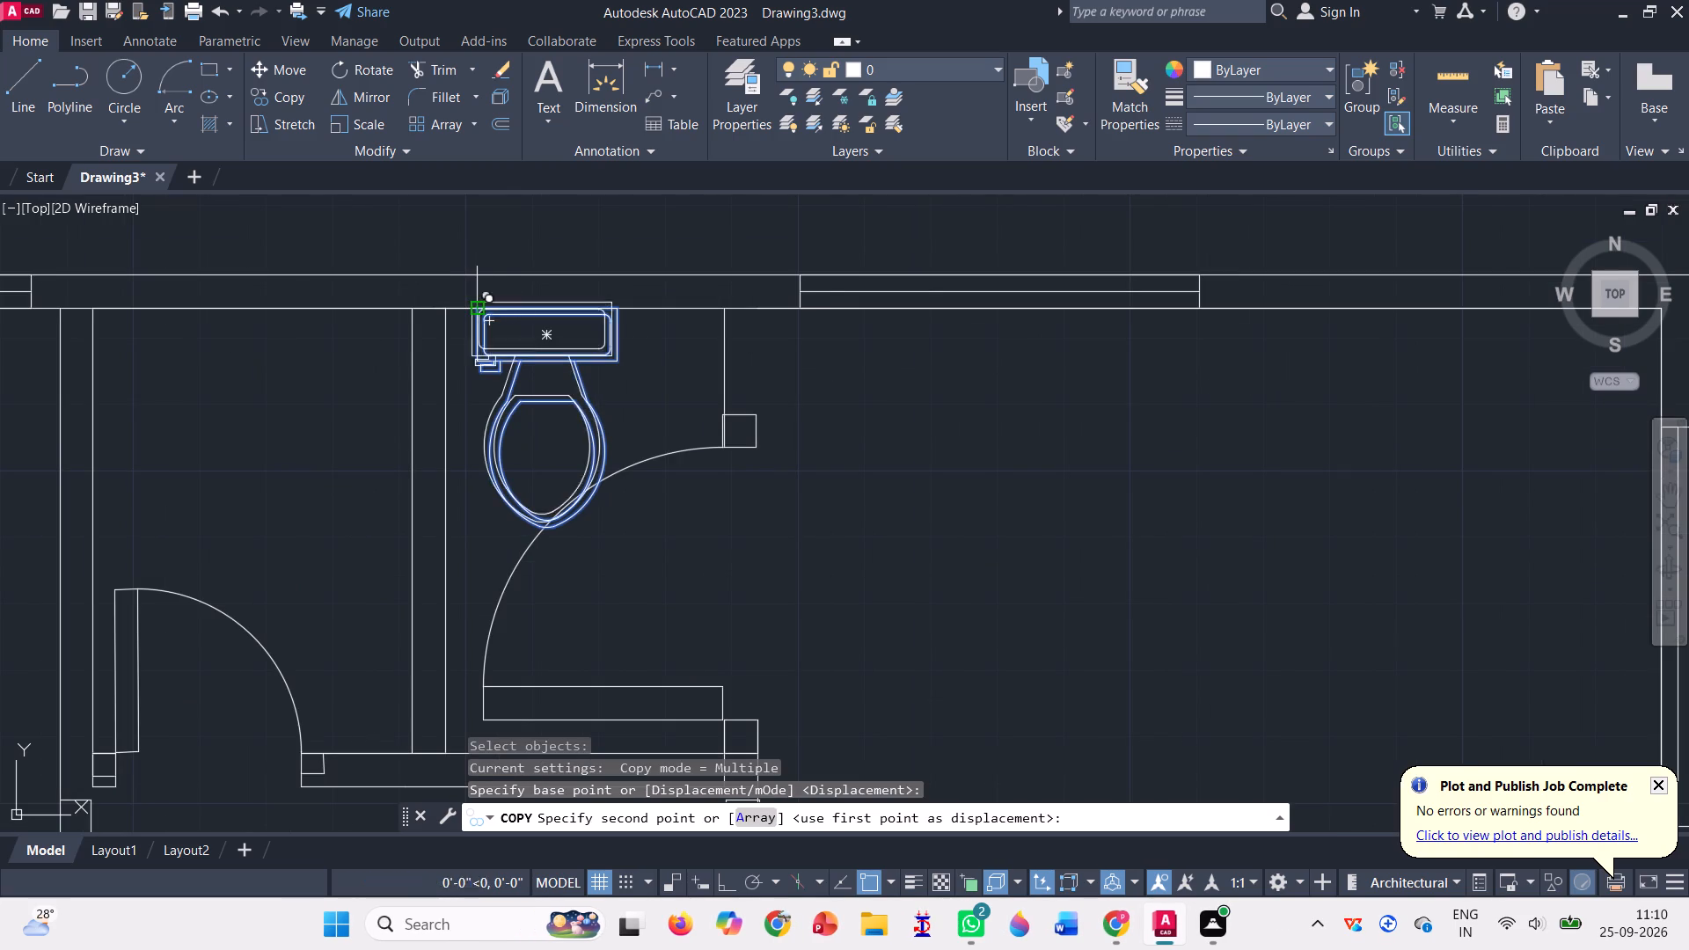
{"action": "left_click", "coordinate": [163, 309]}
{"action": "key", "text": "Return"}
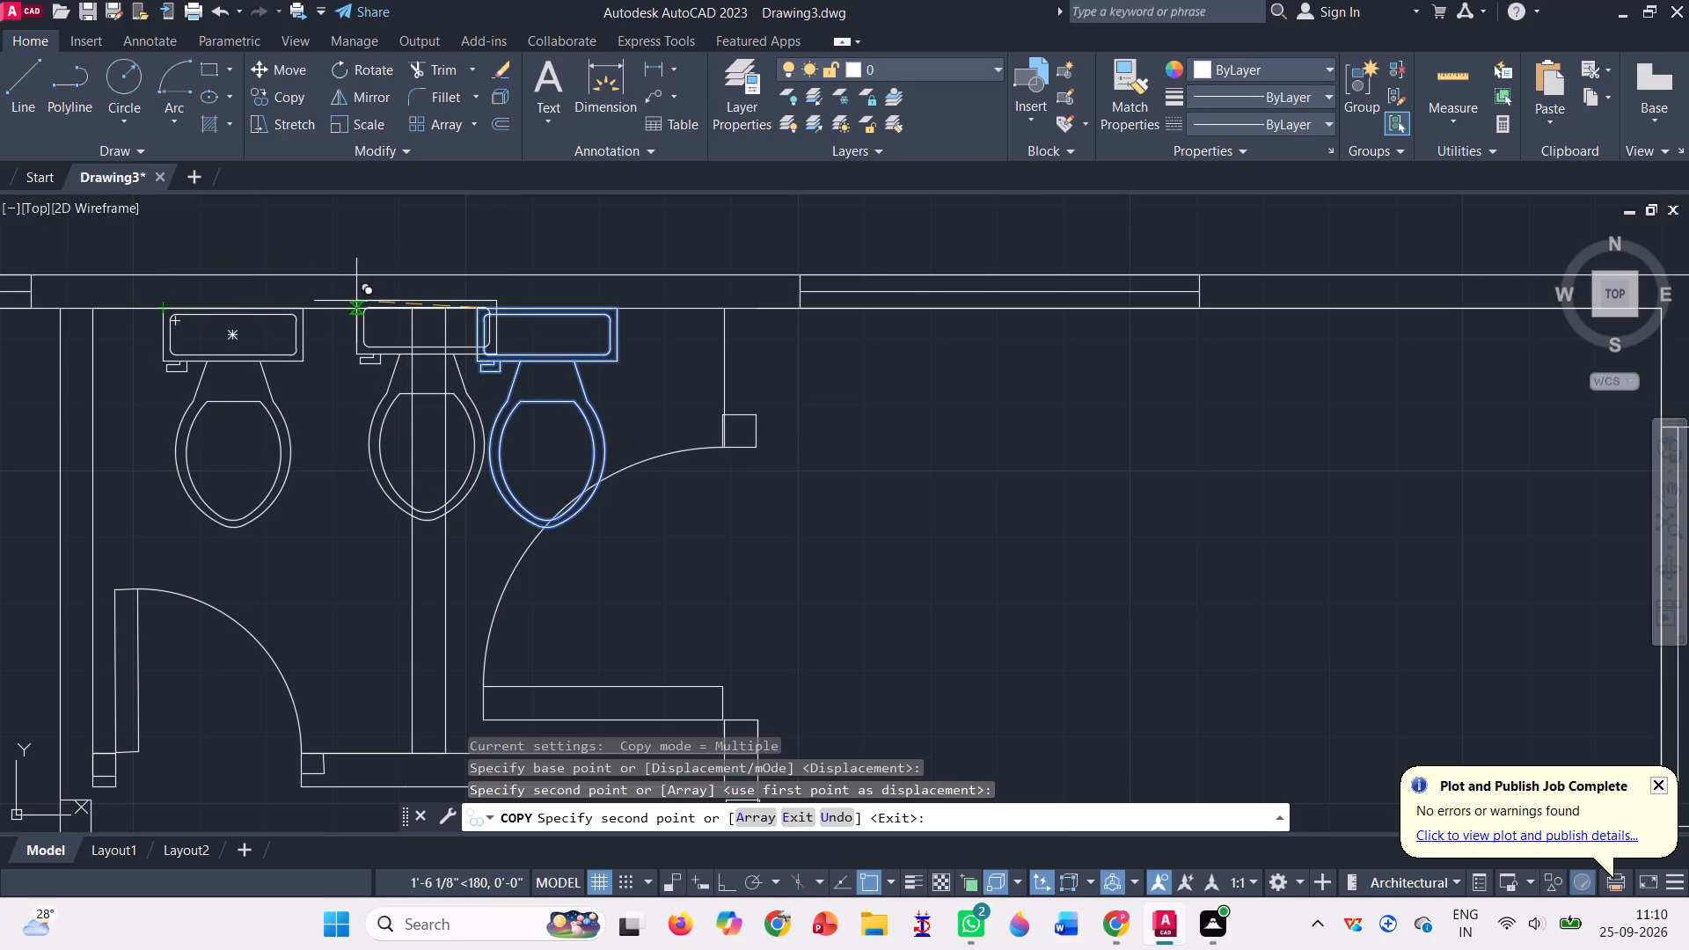
Scale the eastern bathroom's toilet down to roughly two-thirds size about its tank's northwest corner.
{"action": "left_click", "coordinate": [349, 119]}
{"action": "left_click", "coordinate": [522, 354]}
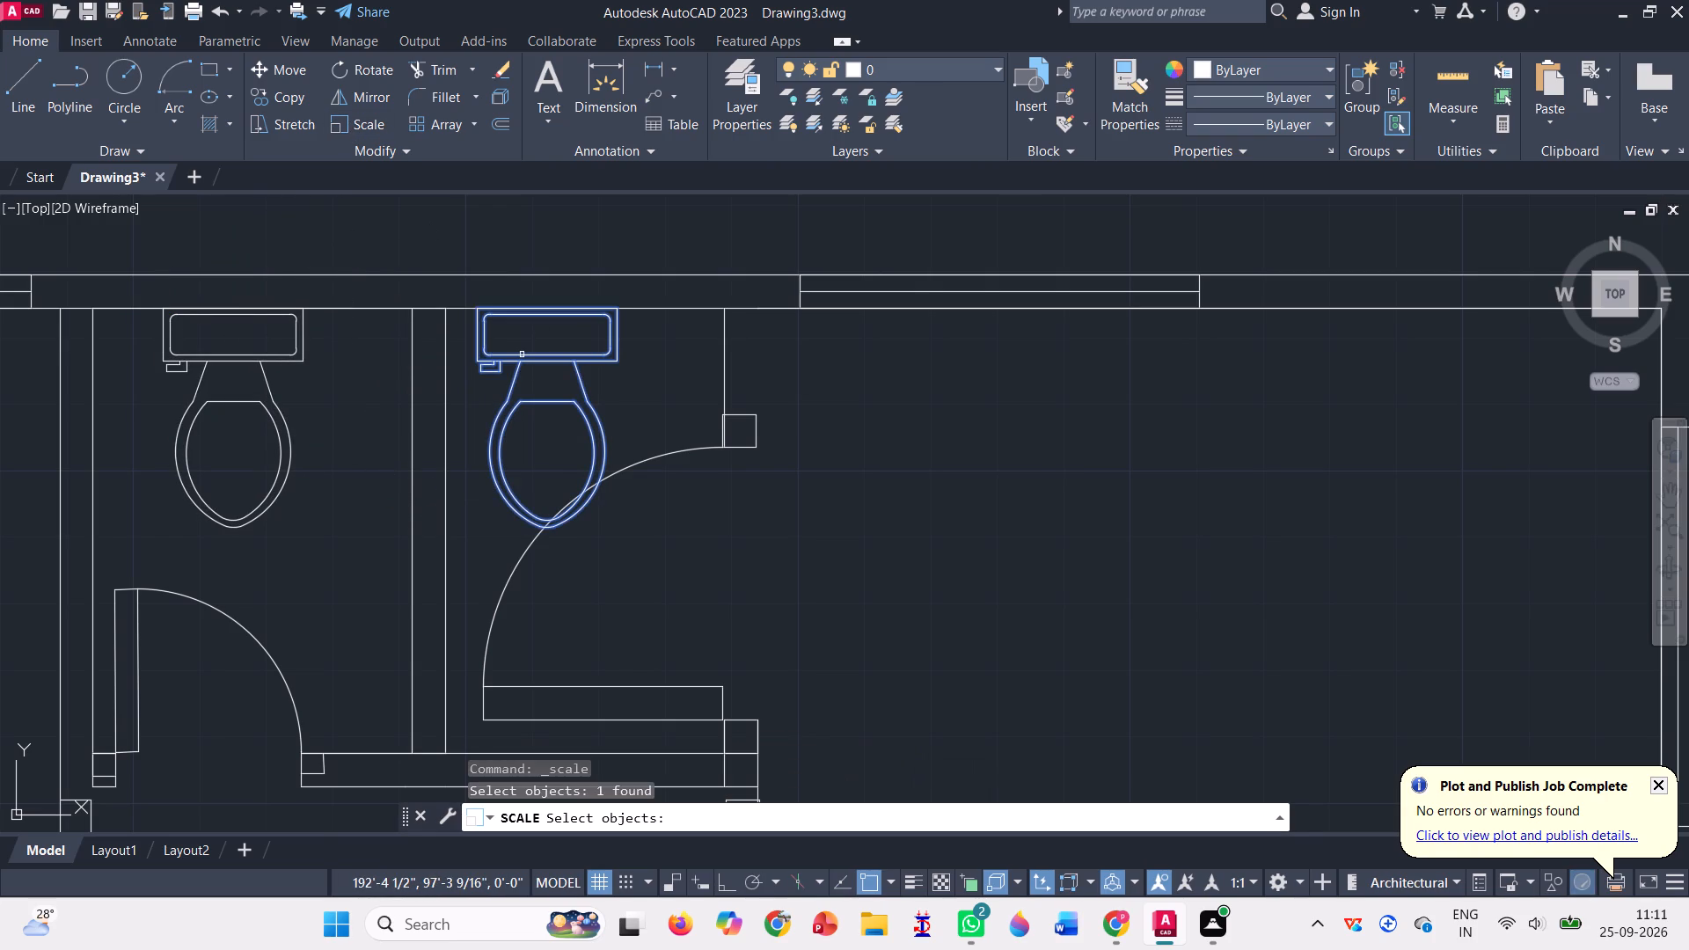
{"action": "key", "text": "Return"}
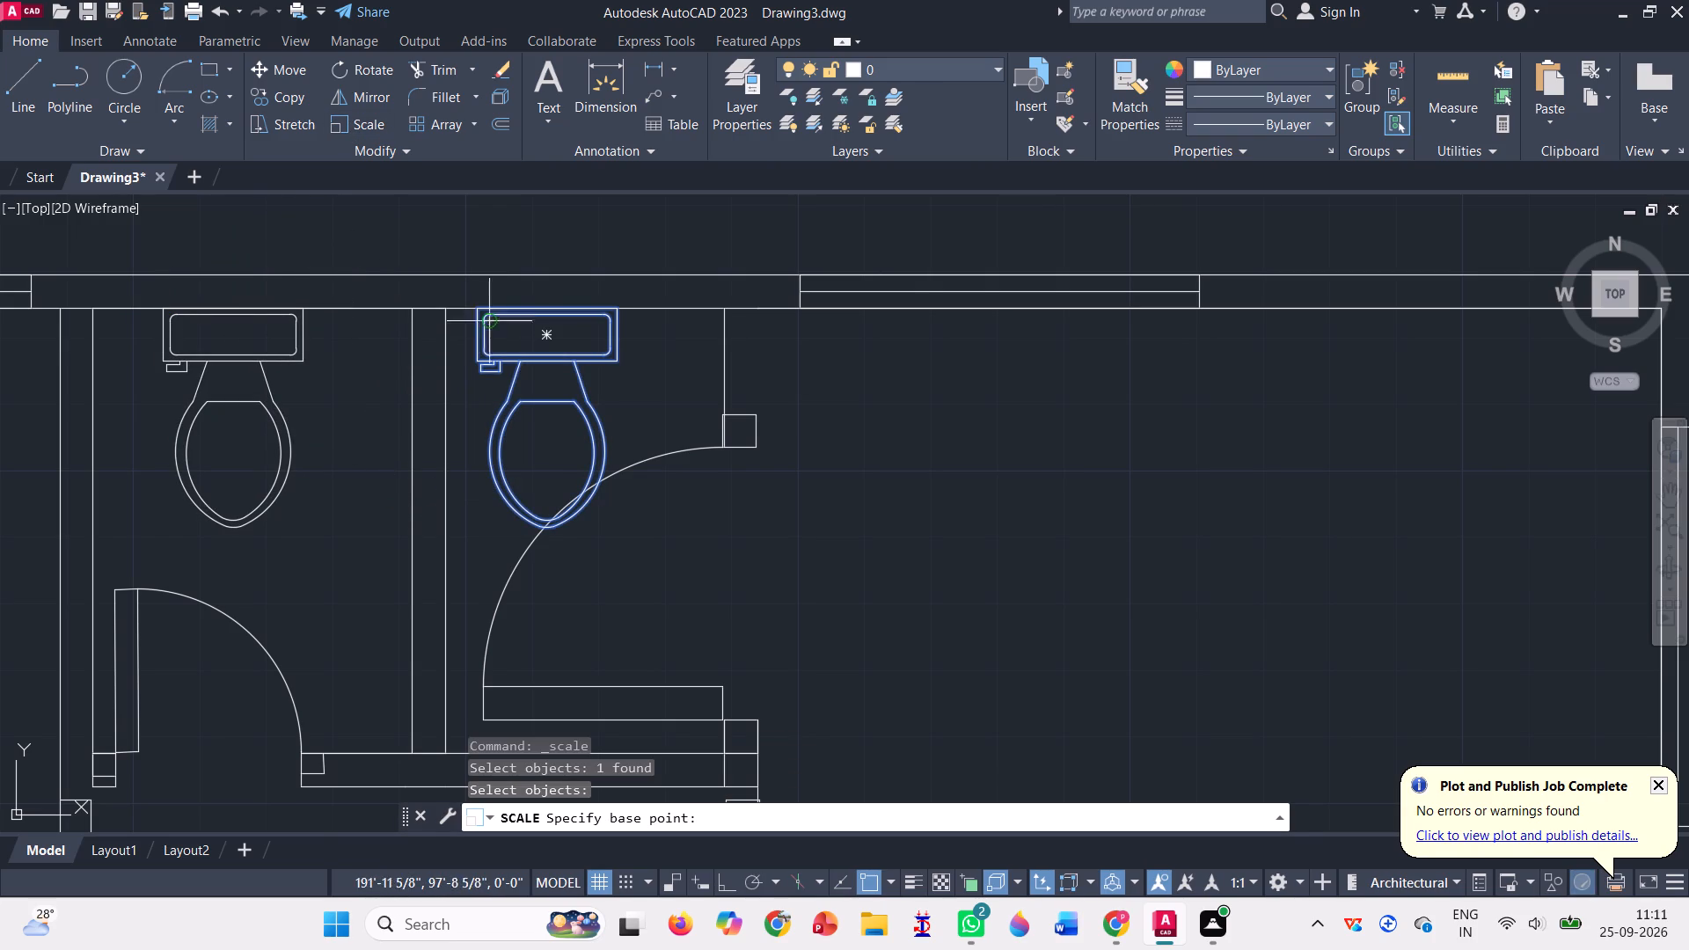
{"action": "left_click", "coordinate": [467, 302]}
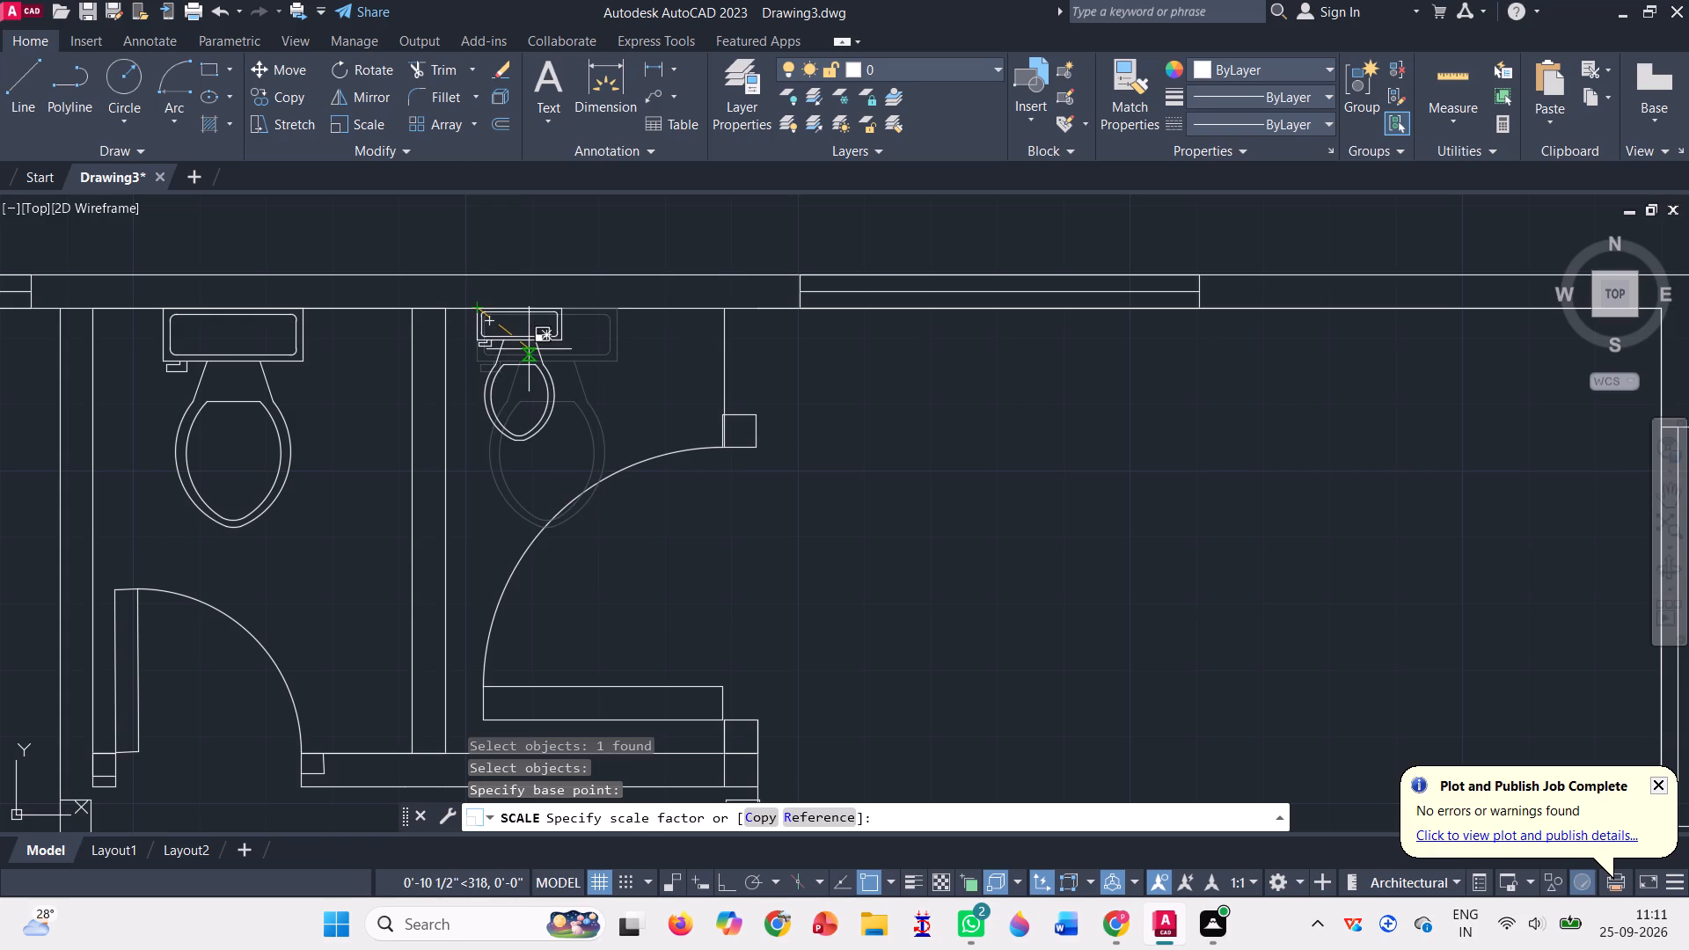
{"action": "left_click", "coordinate": [529, 349]}
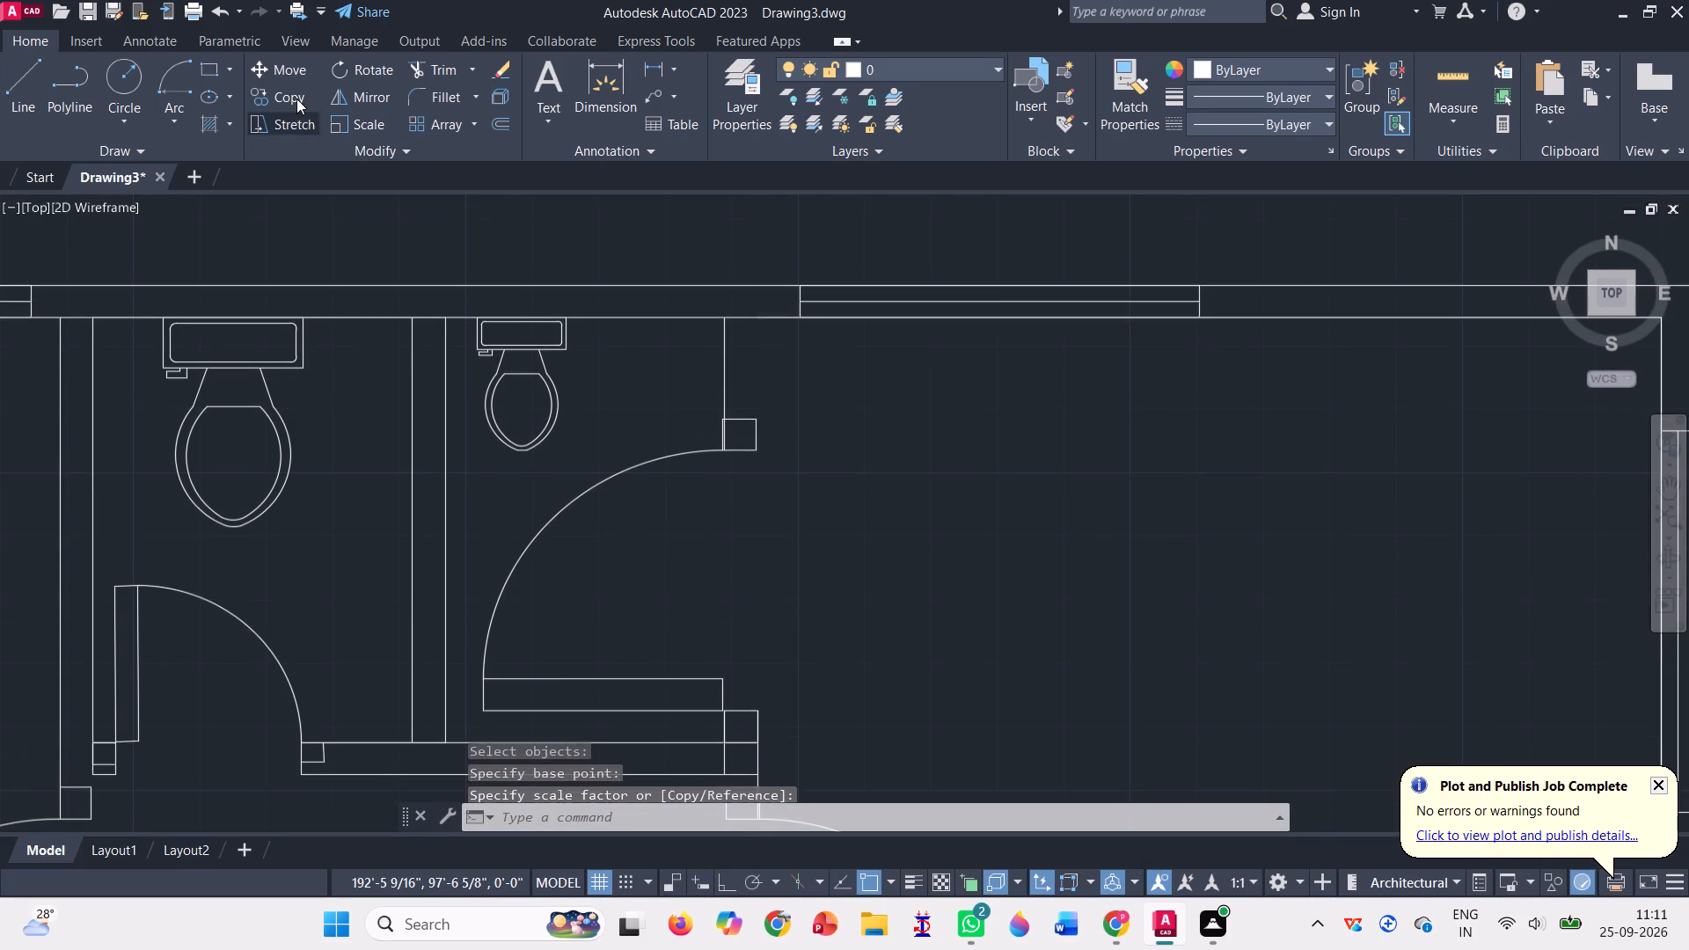
Scale the western bathroom's toilet down to roughly two-thirds size about its tank's northwest corner.
{"action": "left_click", "coordinate": [358, 129]}
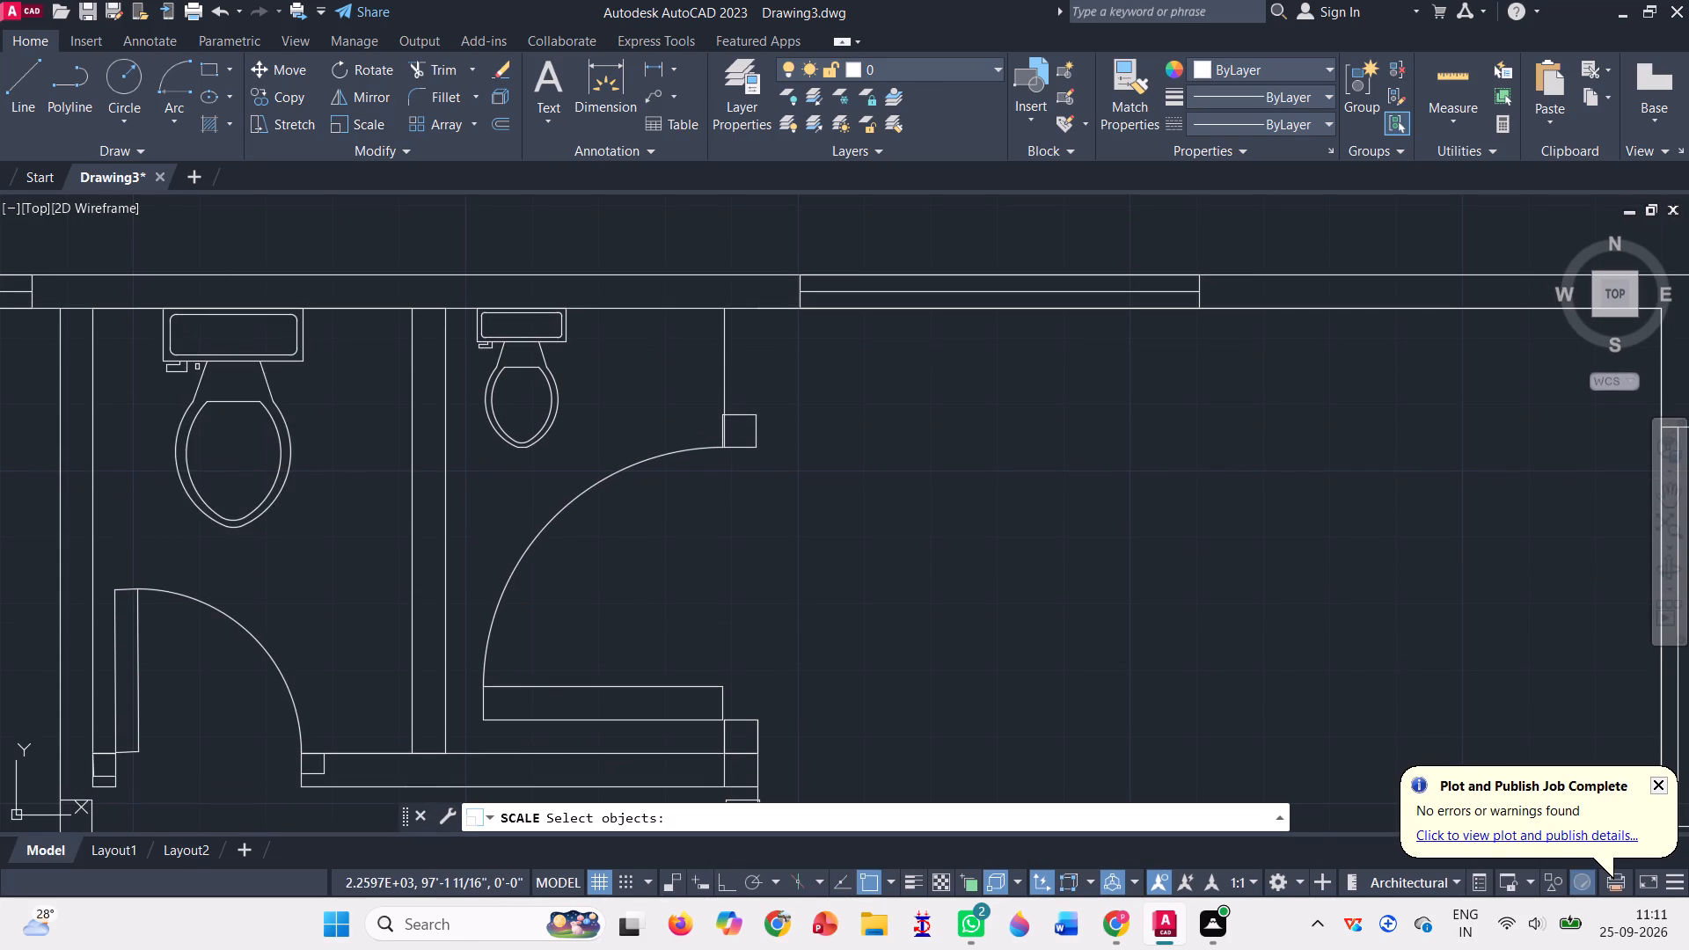
{"action": "left_click", "coordinate": [207, 355]}
{"action": "key", "text": "Return"}
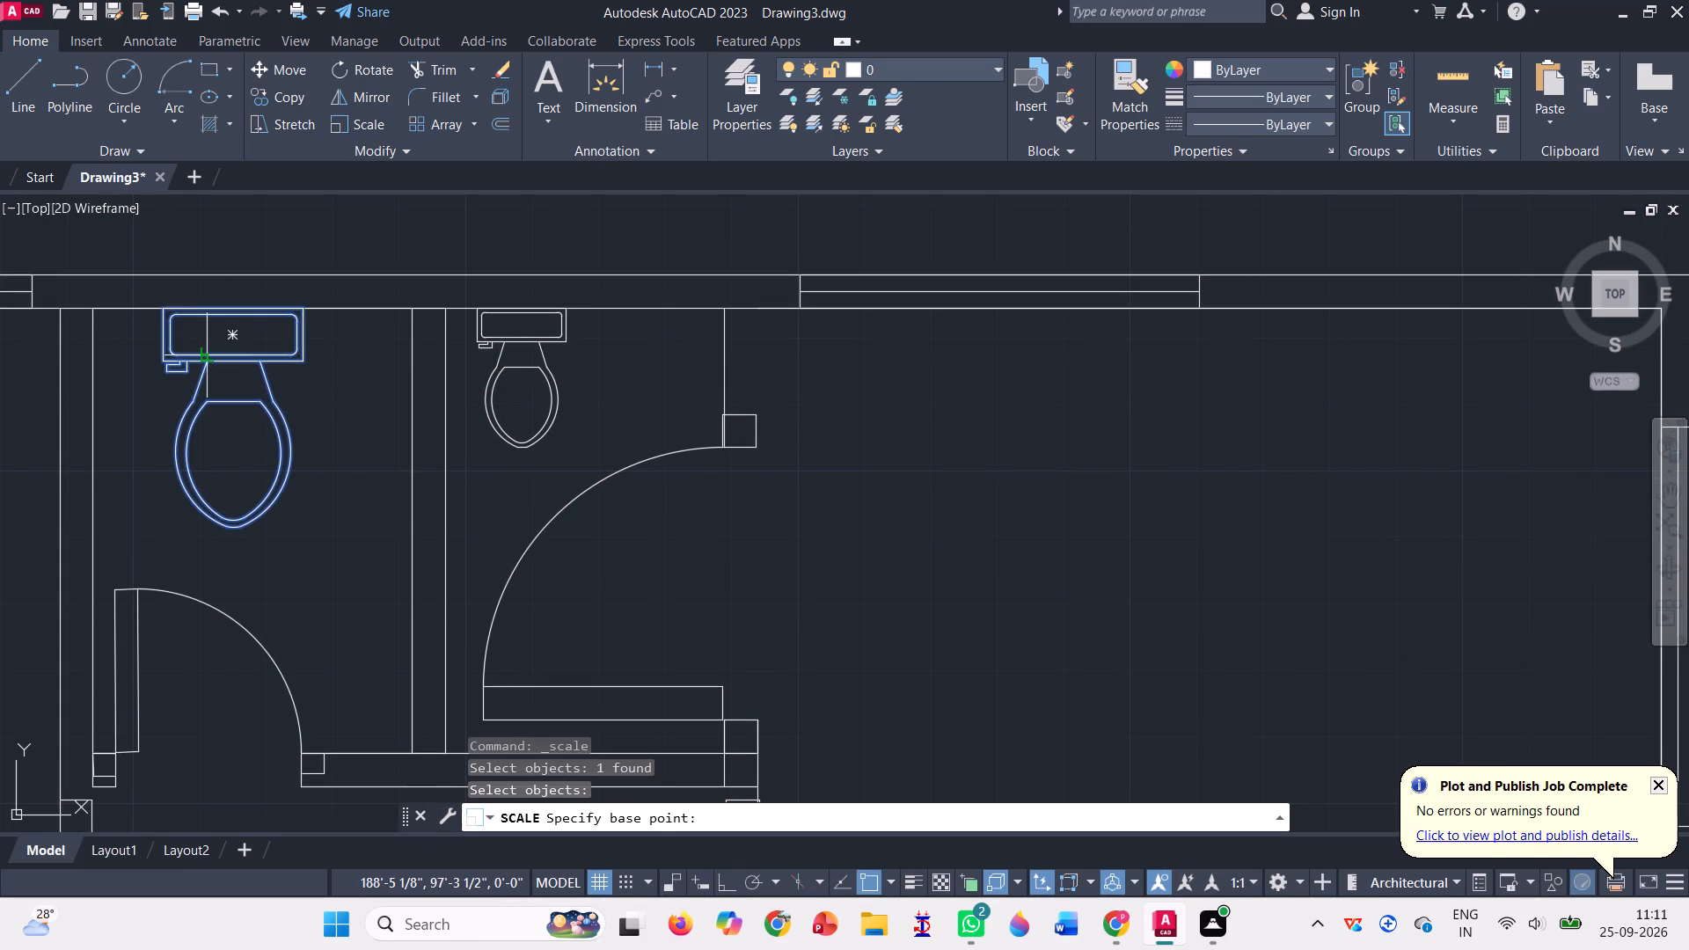
{"action": "left_click", "coordinate": [163, 311]}
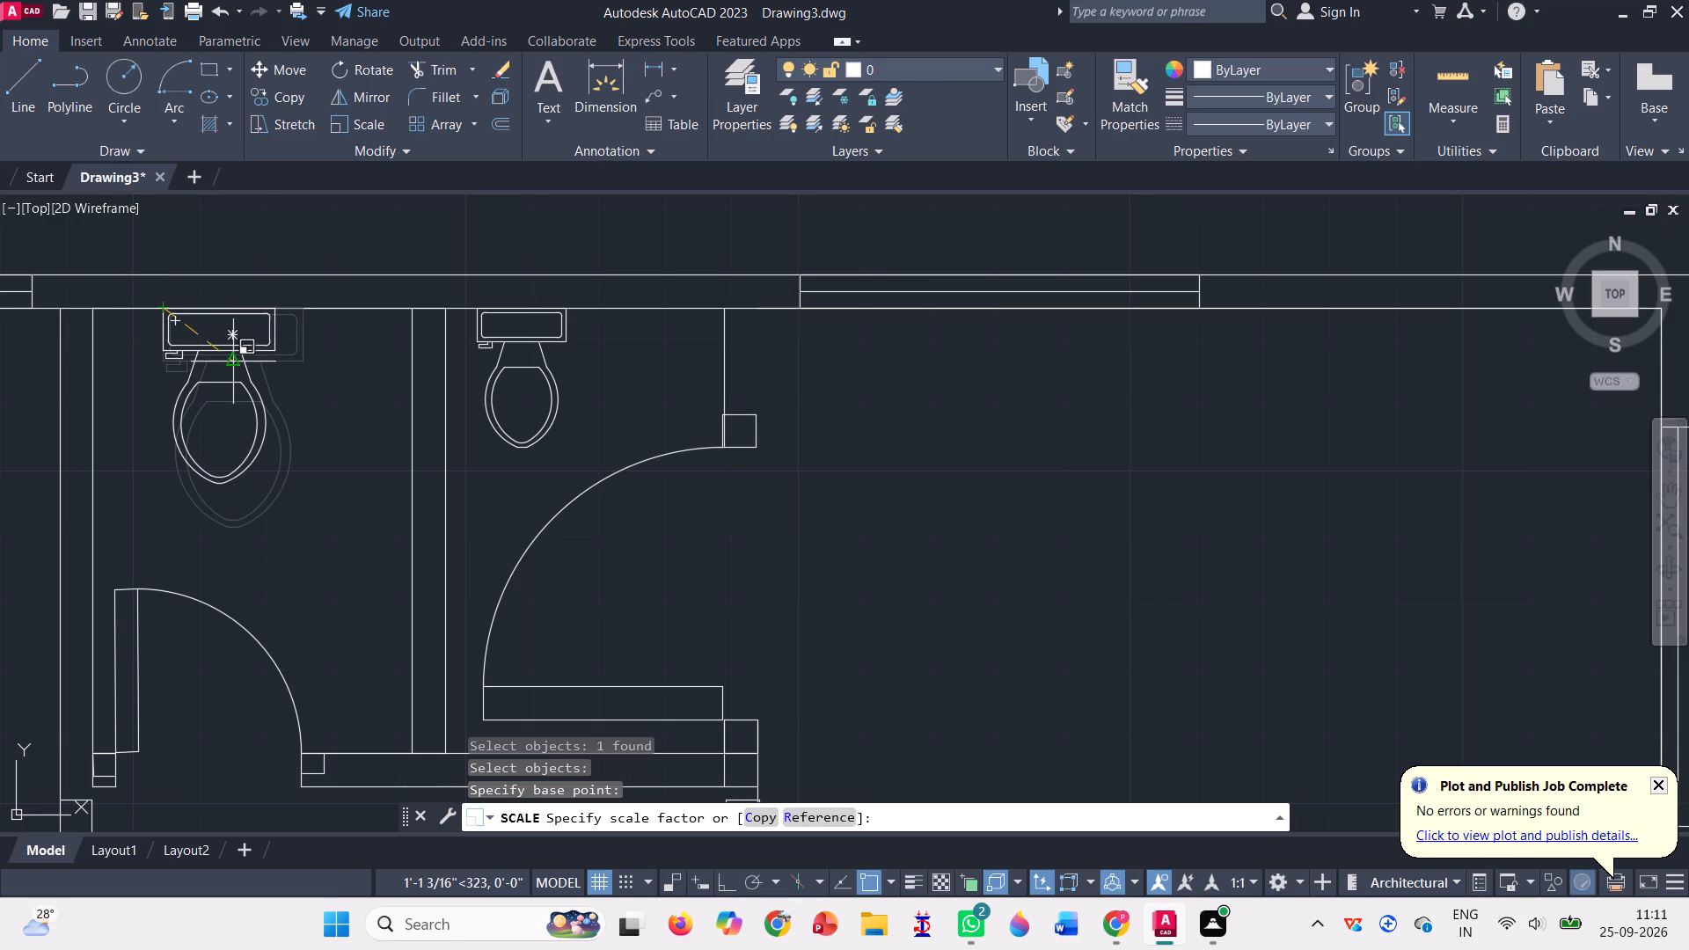
{"action": "left_click", "coordinate": [221, 344]}
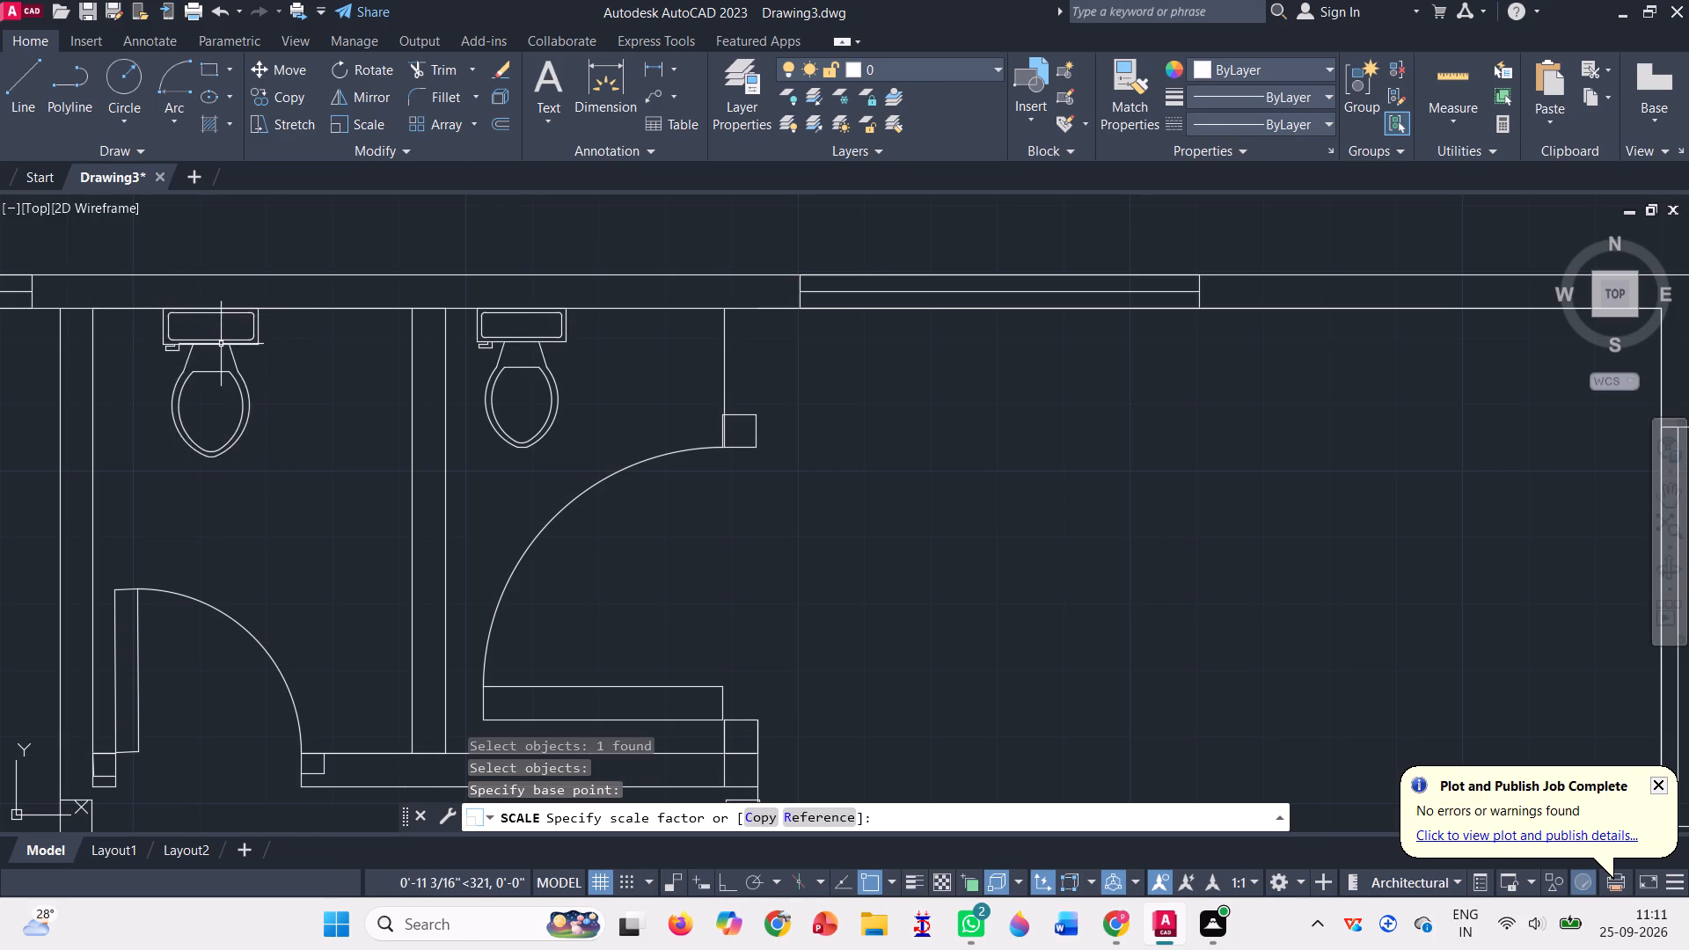
Copy the bed by its northwest corner into the northeast bedroom, with its headboard on the north wall's inner face.
{"action": "scroll", "coordinate": [359, 336], "scroll_direction": "down", "scroll_amount": 5}
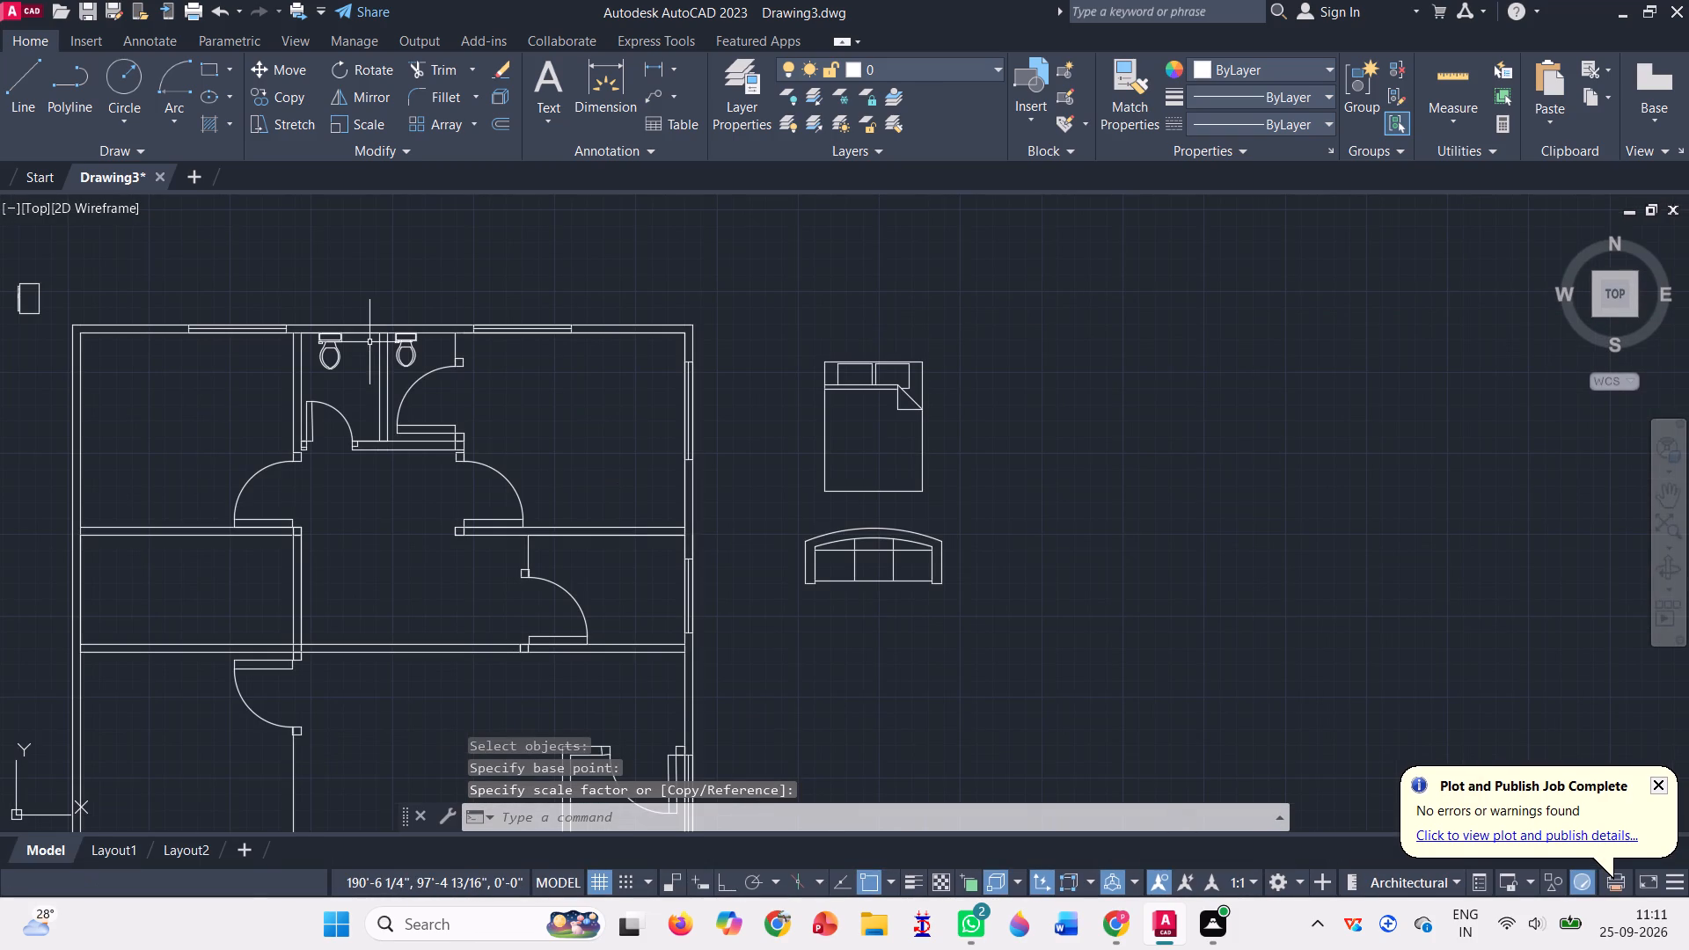
{"action": "scroll", "coordinate": [278, 322], "scroll_direction": "down", "scroll_amount": 1}
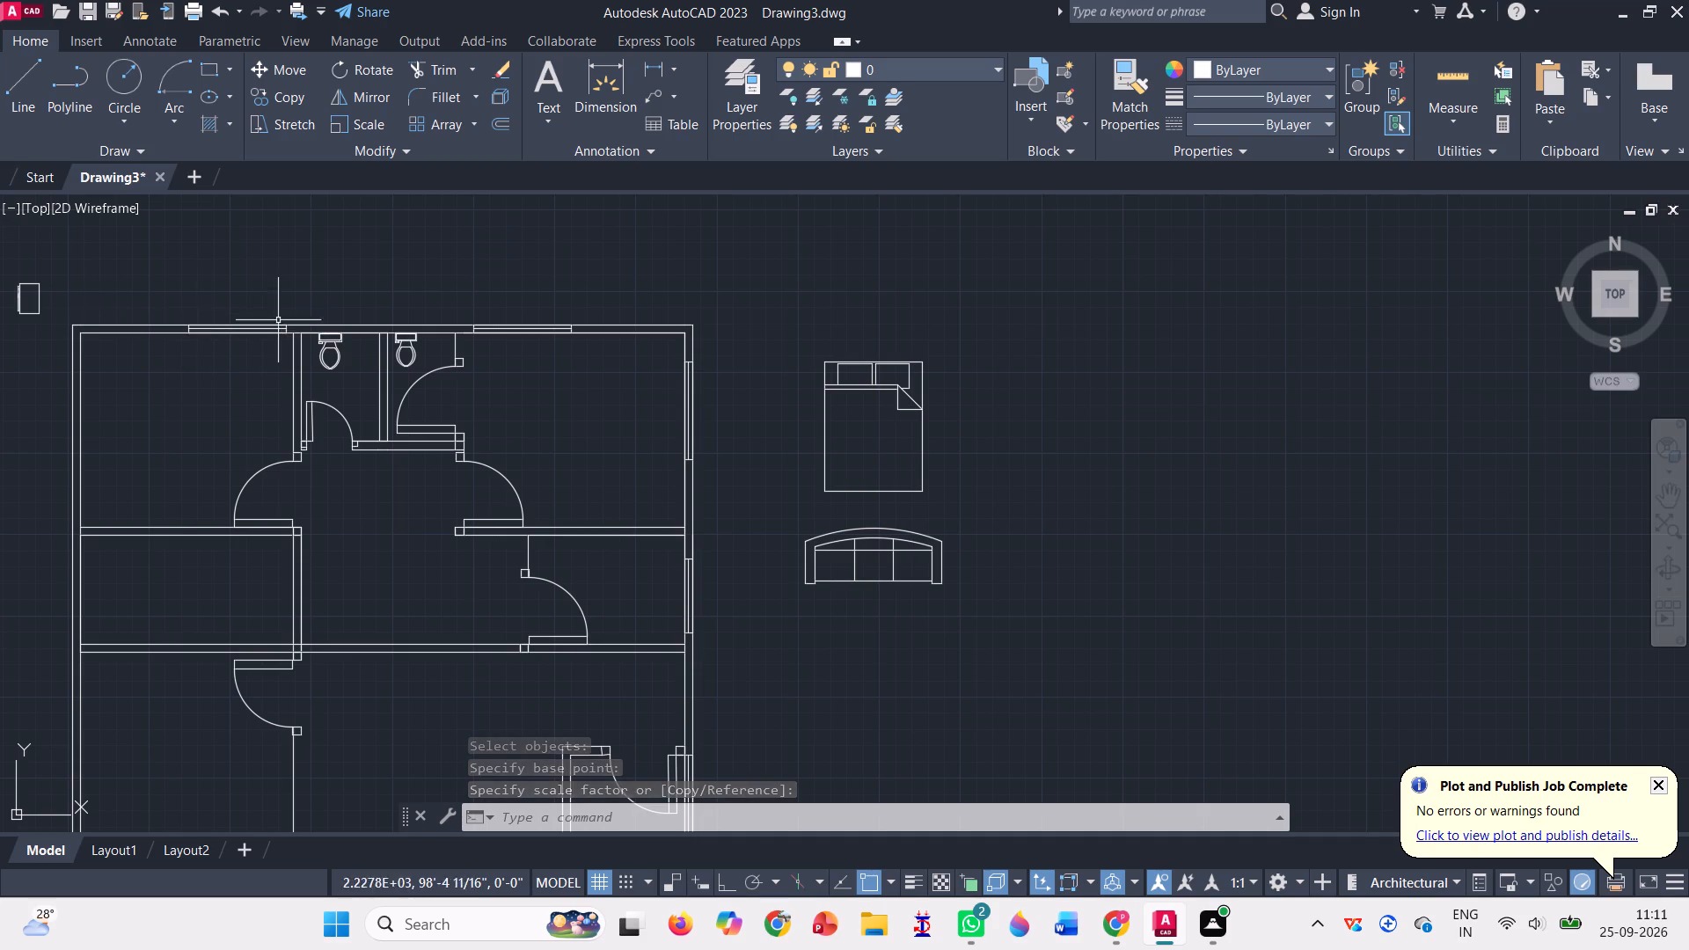
{"action": "scroll", "coordinate": [278, 322], "scroll_direction": "down", "scroll_amount": 1}
{"action": "scroll", "coordinate": [472, 341], "scroll_direction": "up", "scroll_amount": 1}
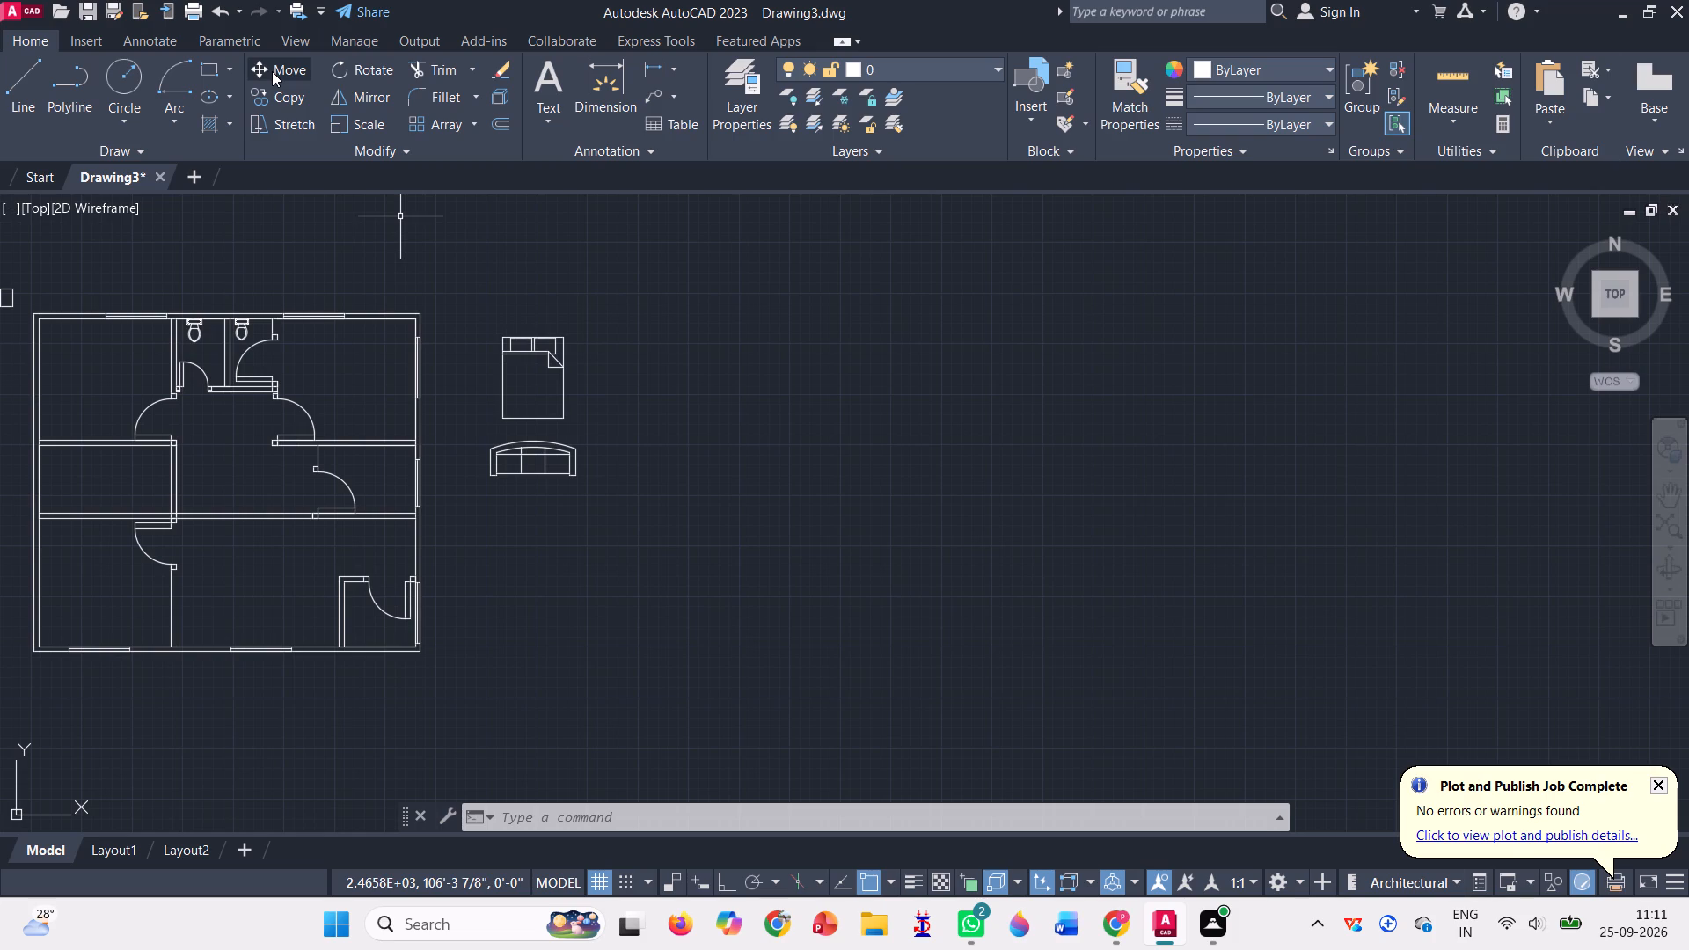
{"action": "left_click", "coordinate": [293, 92]}
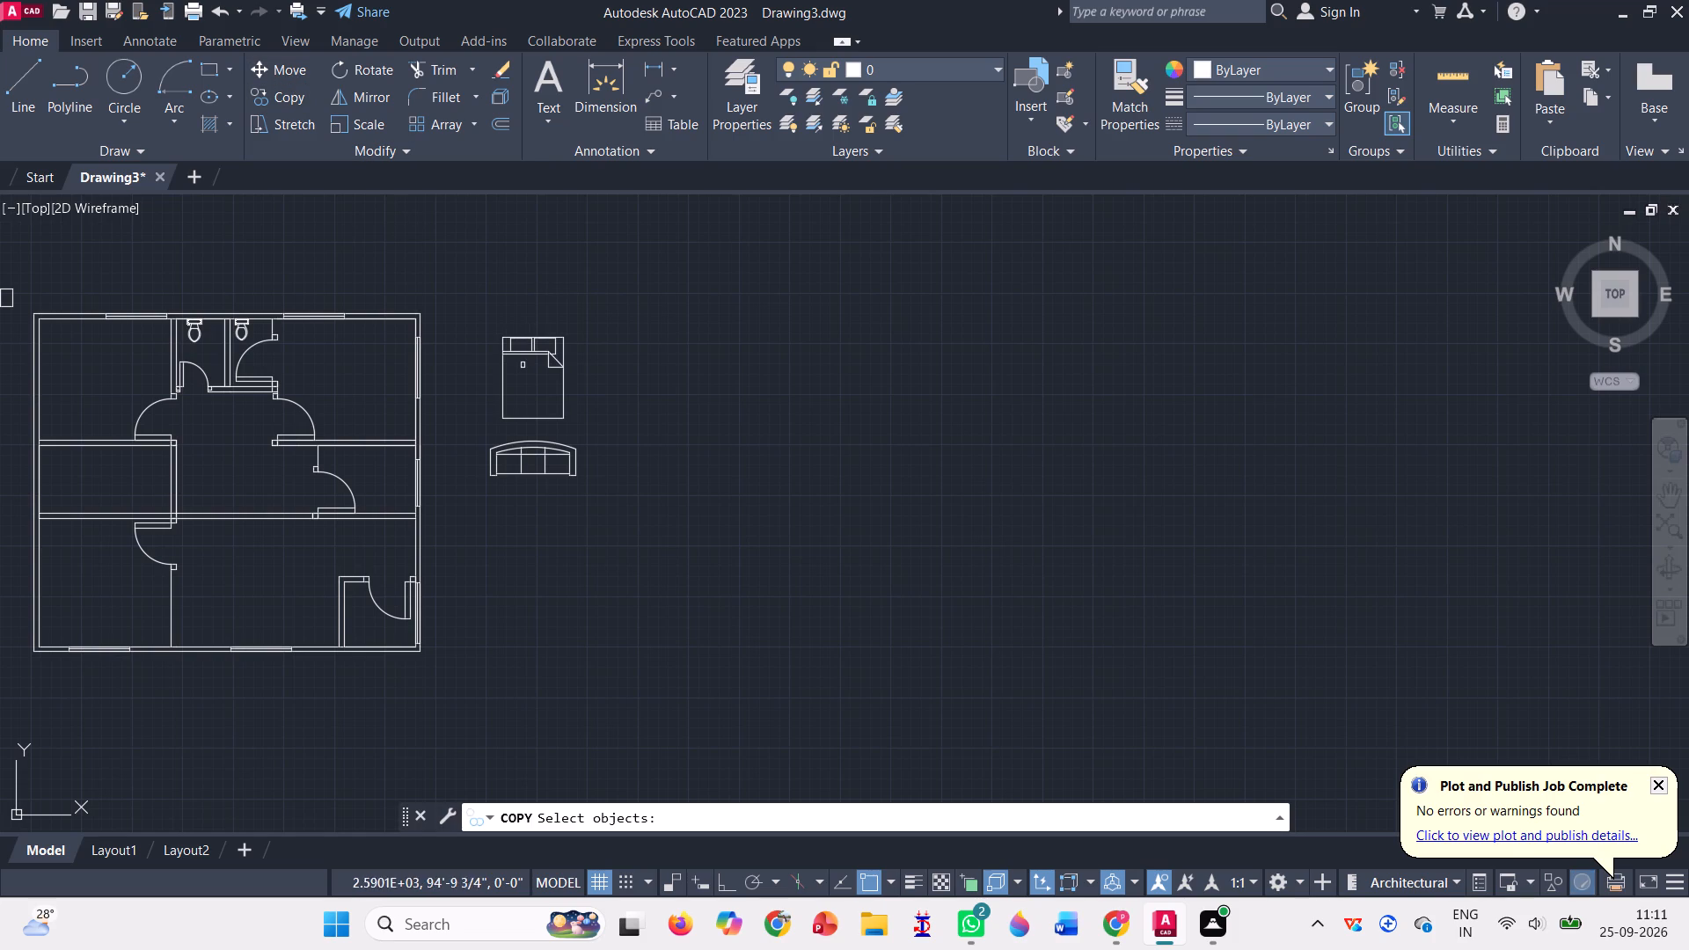
{"action": "left_click", "coordinate": [528, 348]}
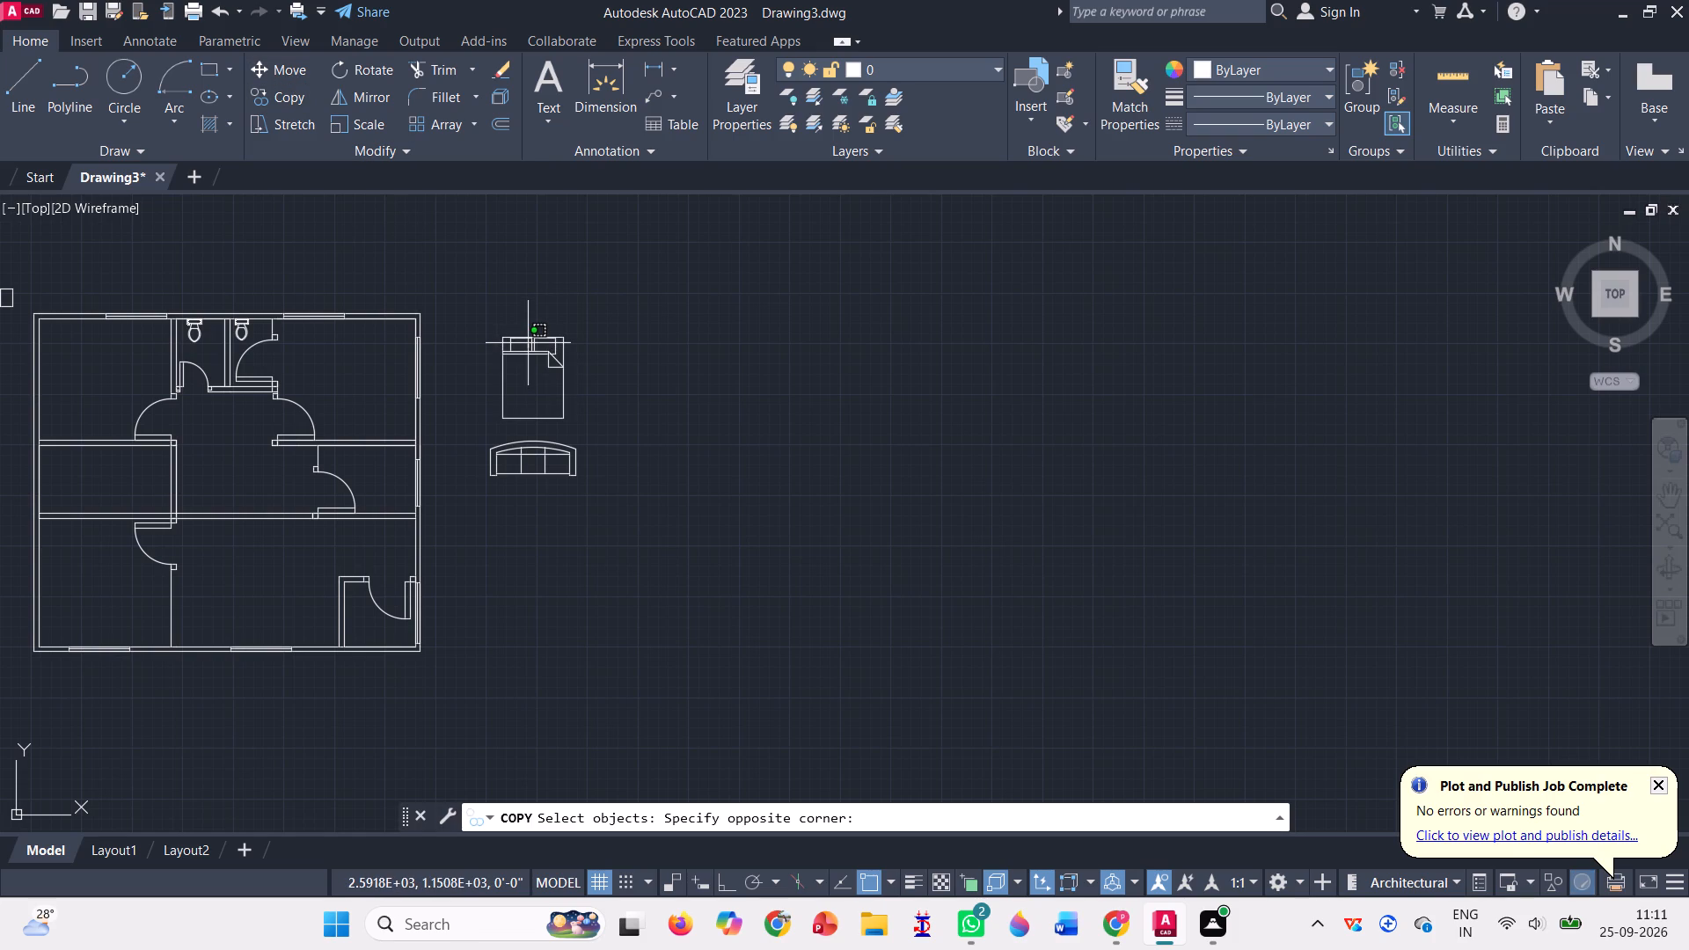
{"action": "key", "text": "Return"}
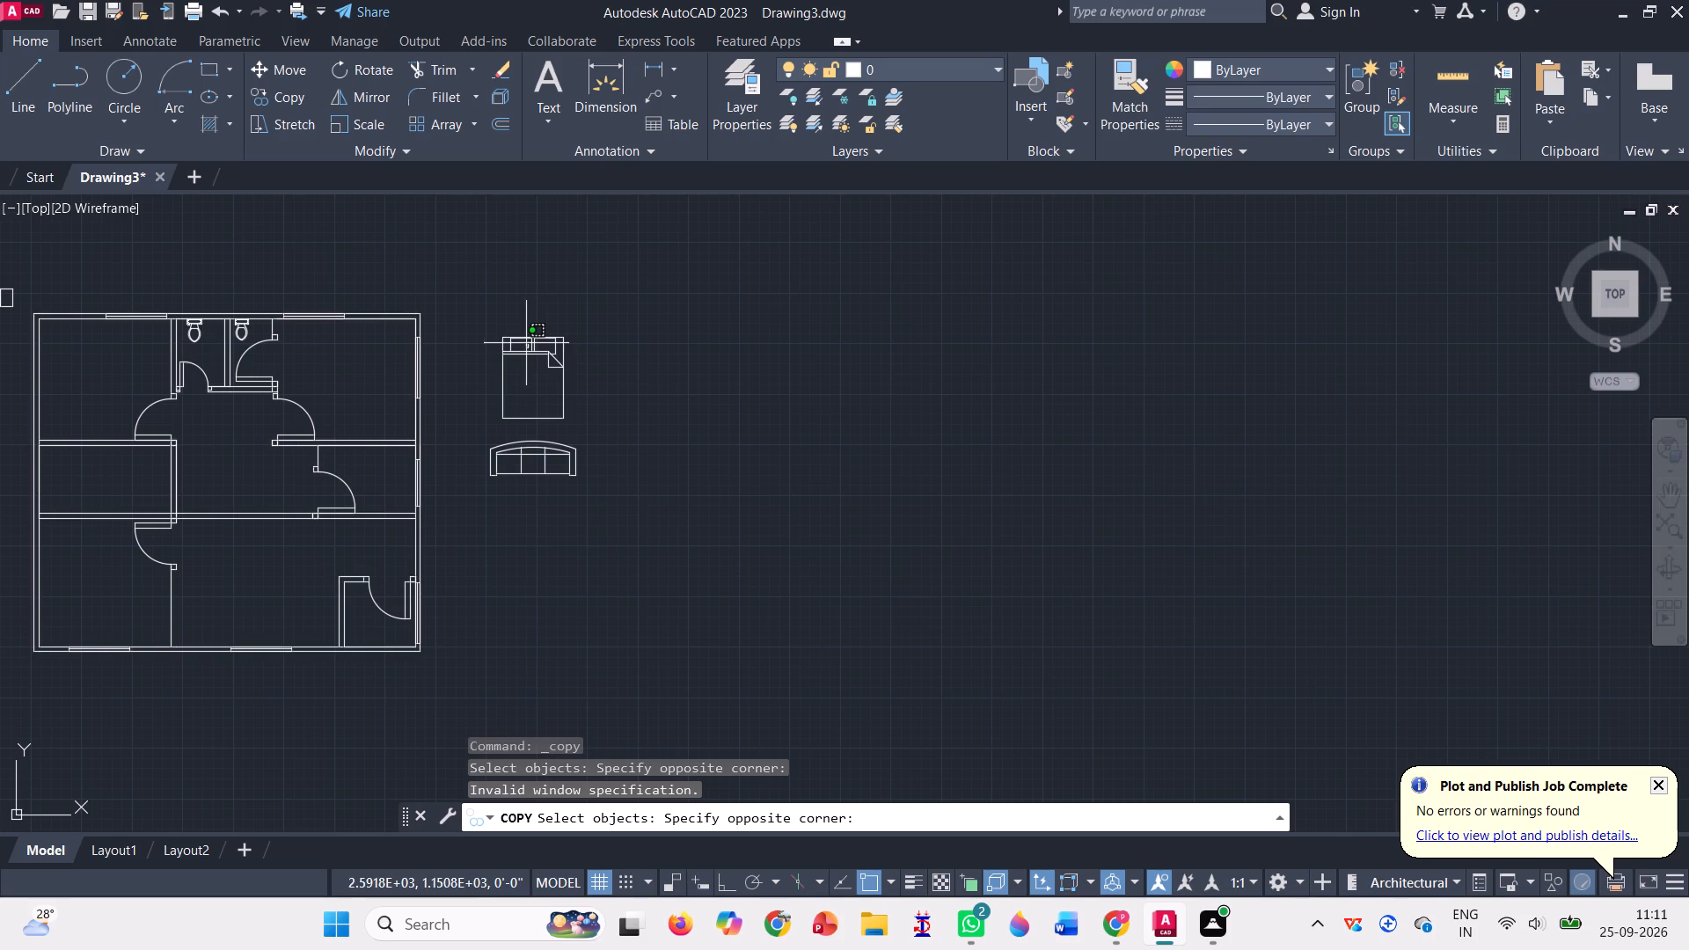
{"action": "scroll", "coordinate": [465, 336], "scroll_direction": "up", "scroll_amount": 4}
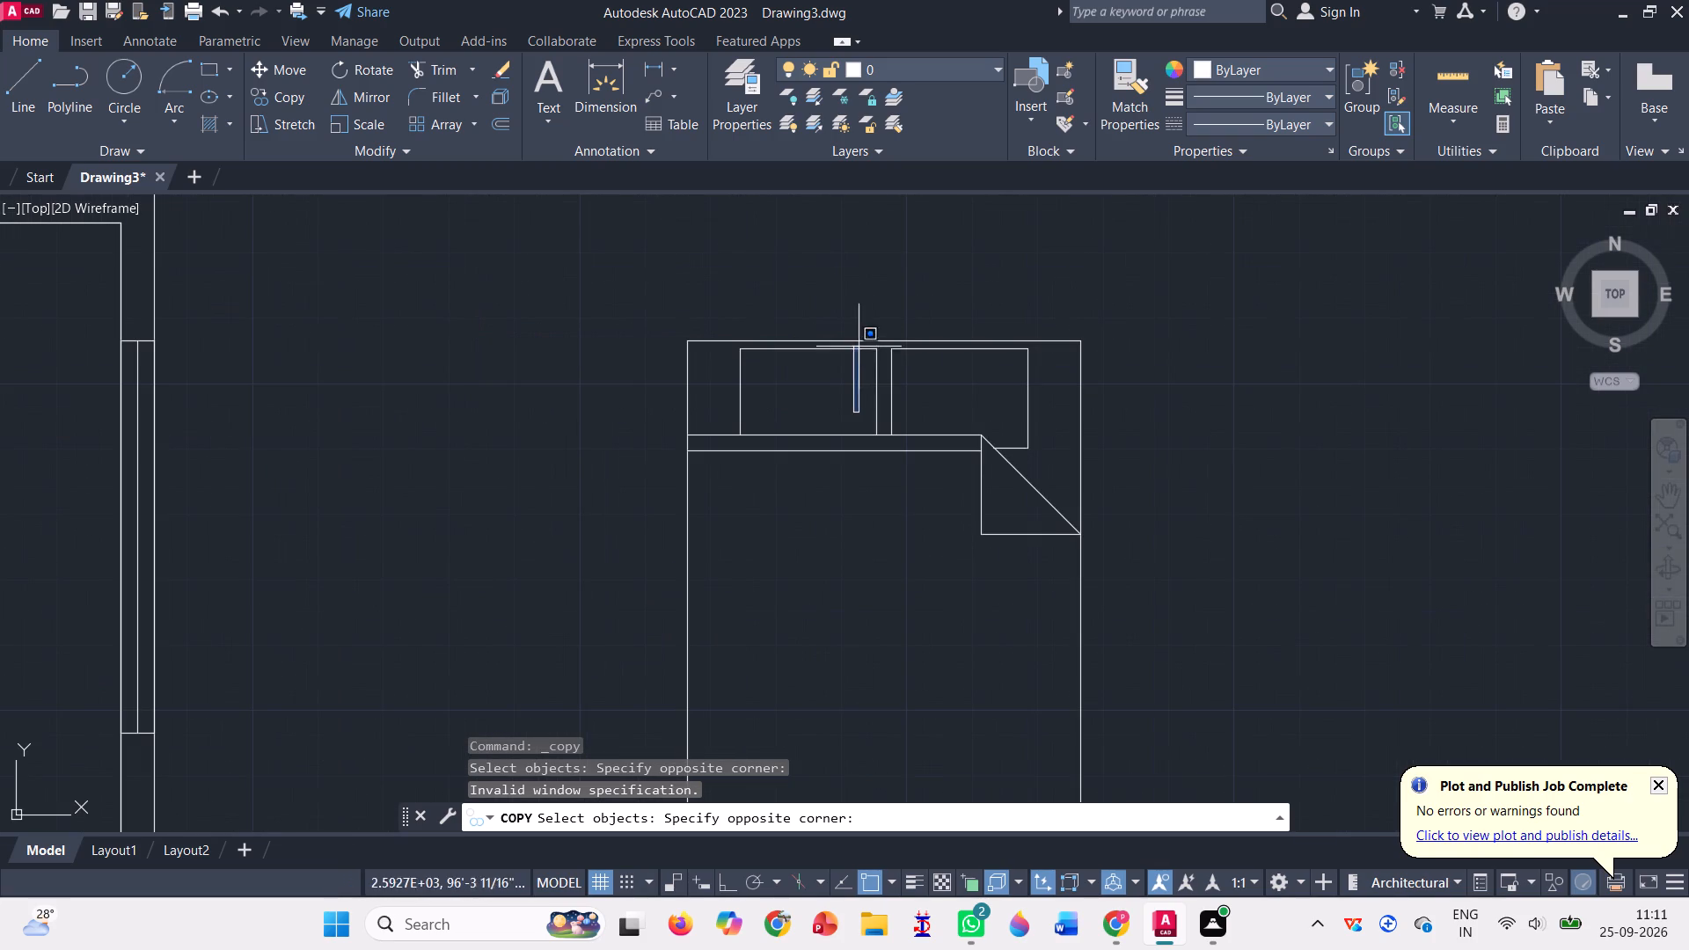
{"action": "left_click", "coordinate": [856, 323]}
{"action": "left_click", "coordinate": [879, 363]}
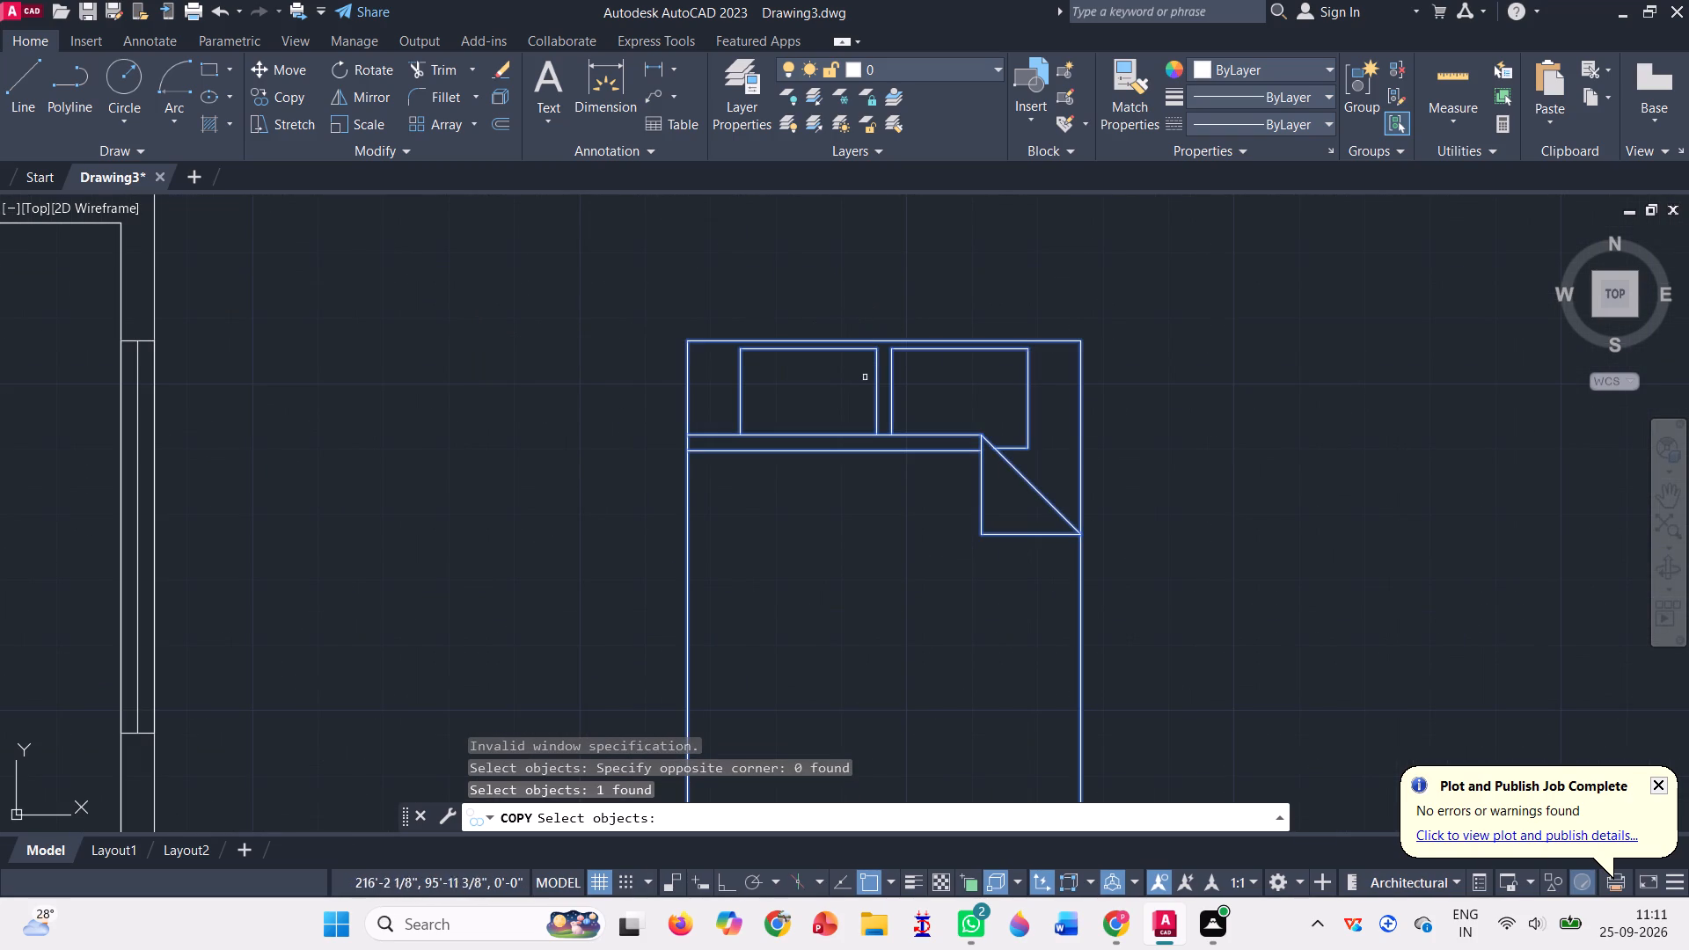
{"action": "key", "text": "Return"}
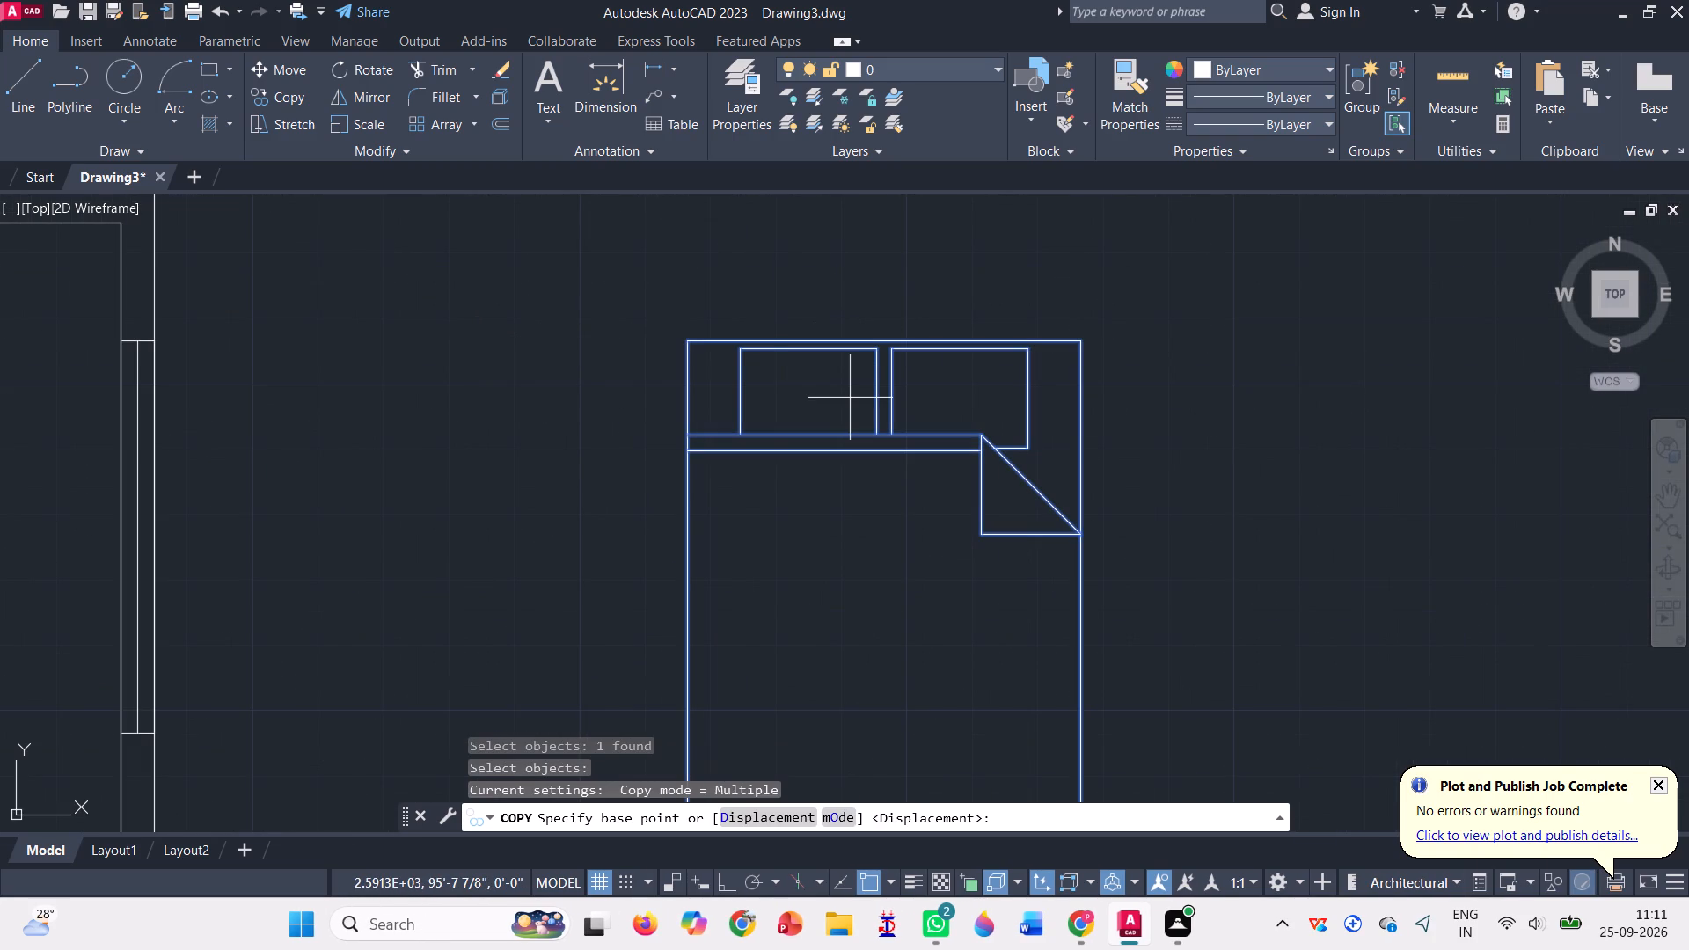
{"action": "left_click", "coordinate": [691, 344]}
{"action": "scroll", "coordinate": [748, 302], "scroll_direction": "down", "scroll_amount": 3}
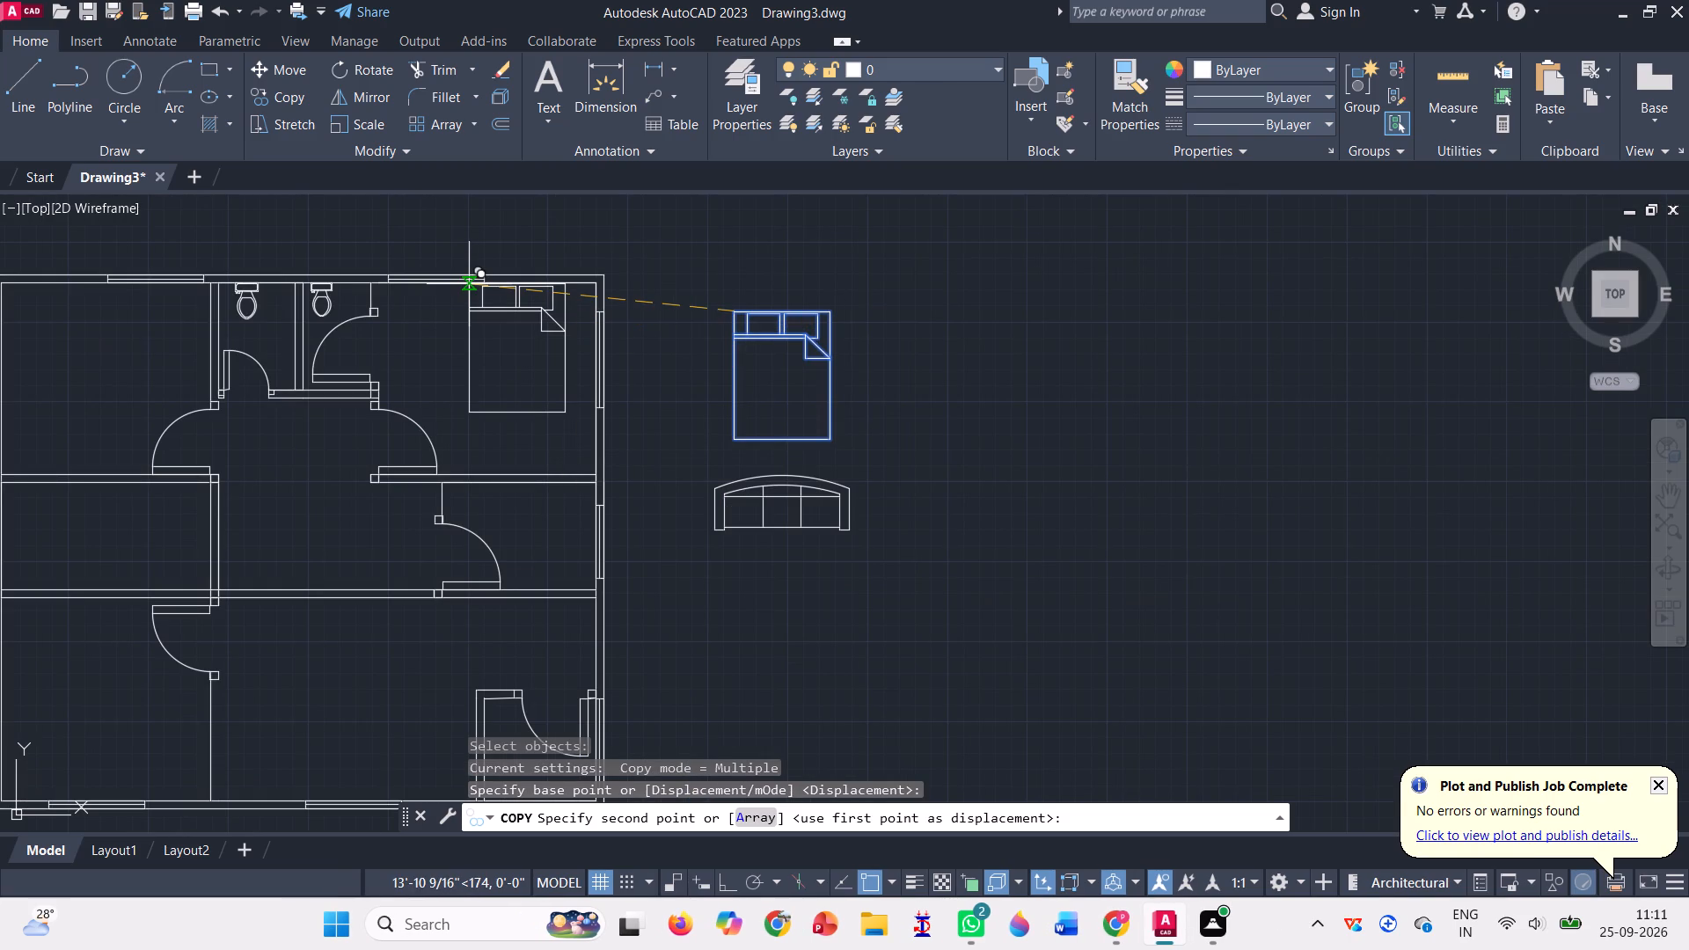
{"action": "scroll", "coordinate": [469, 284], "scroll_direction": "up", "scroll_amount": 3}
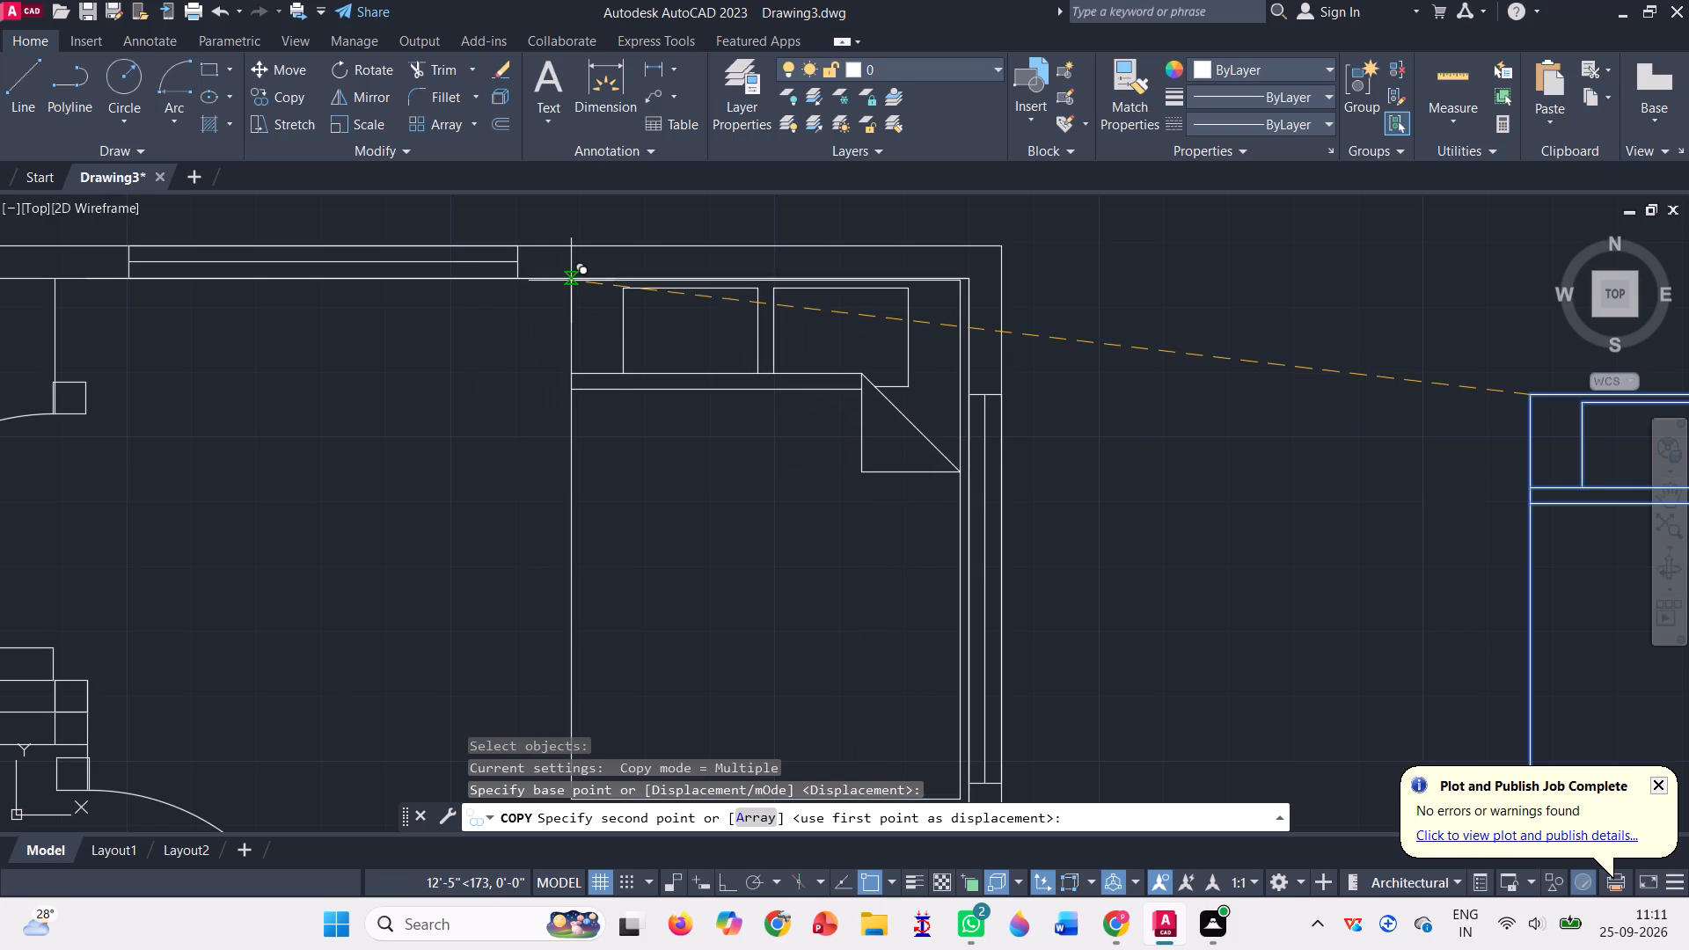
{"action": "left_click", "coordinate": [571, 279]}
Place another copy of the bed in the northwest bedroom, headboard on the north wall's inner face near the west wall.
{"action": "scroll", "coordinate": [571, 279], "scroll_direction": "down", "scroll_amount": 3}
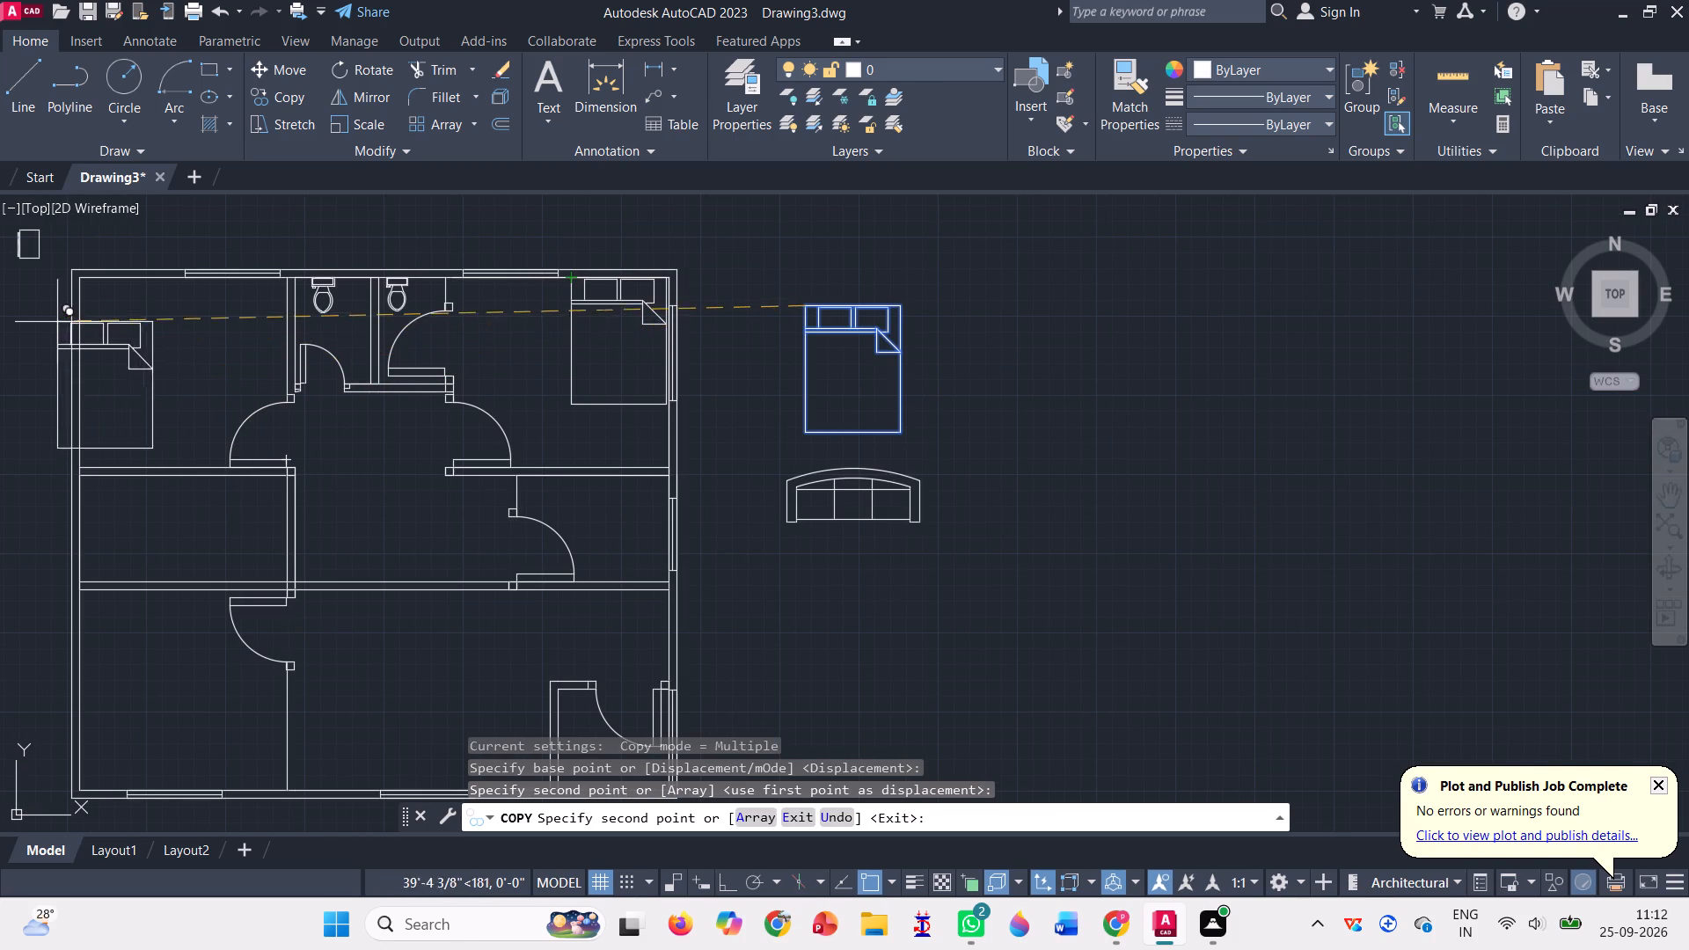
{"action": "scroll", "coordinate": [83, 281], "scroll_direction": "up", "scroll_amount": 3}
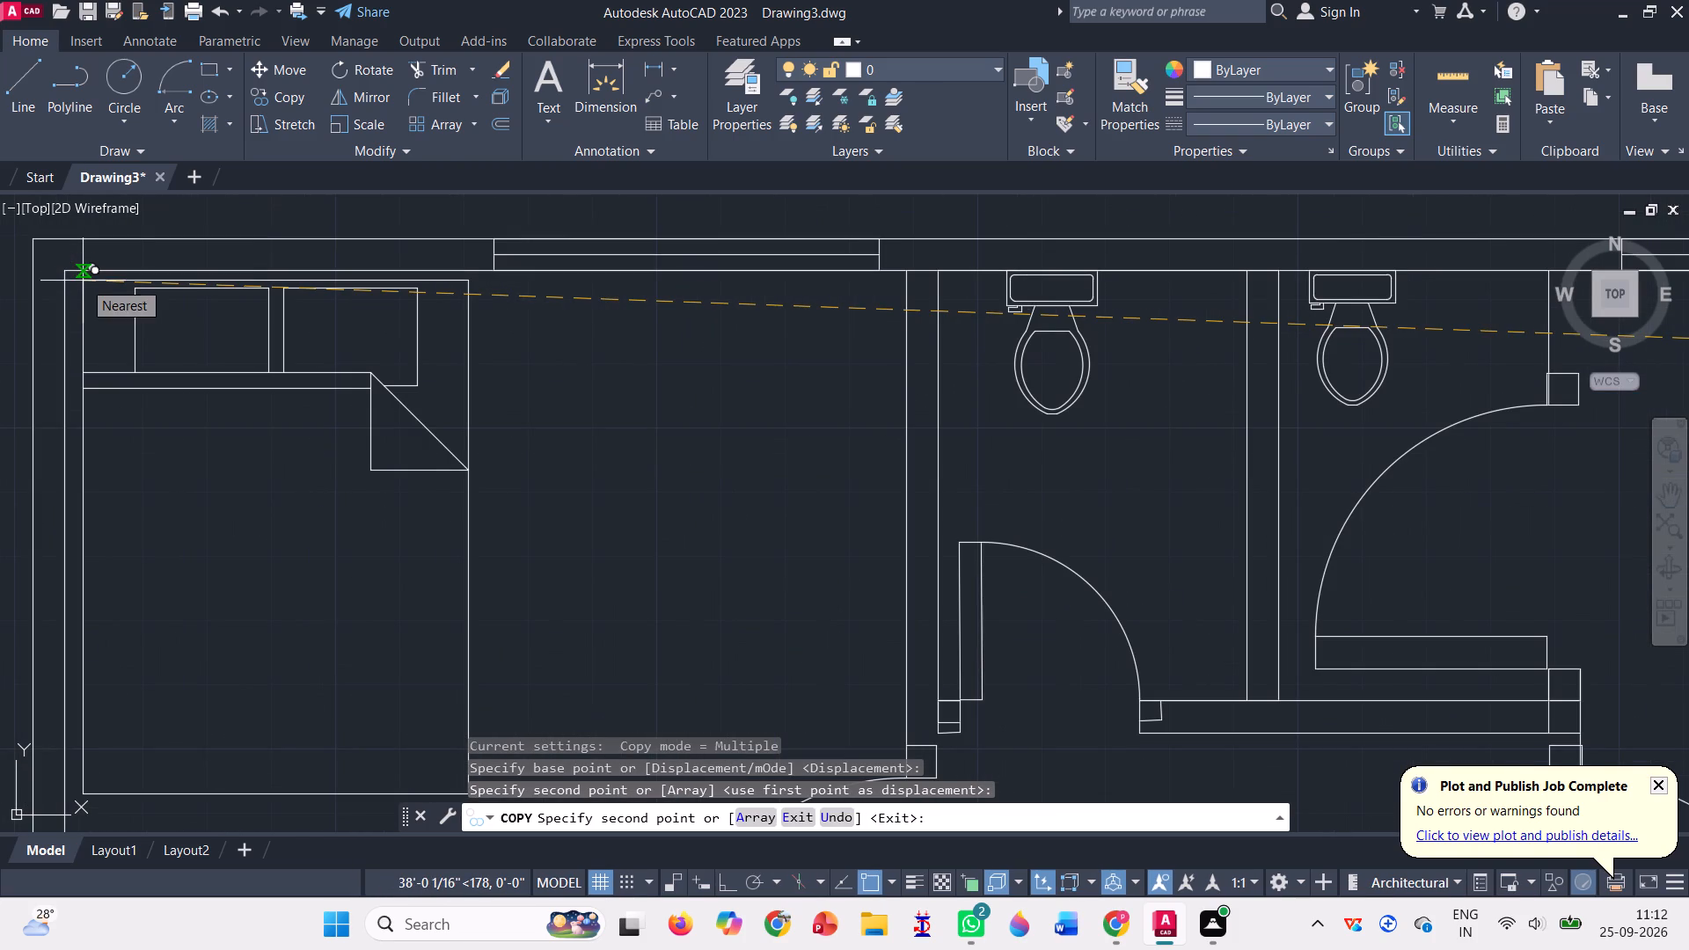
{"action": "left_click", "coordinate": [86, 272]}
Place a third copy of the bed in the southwest room, headboard against its north wall near the west wall, and end copying.
{"action": "scroll", "coordinate": [110, 281], "scroll_direction": "down", "scroll_amount": 2}
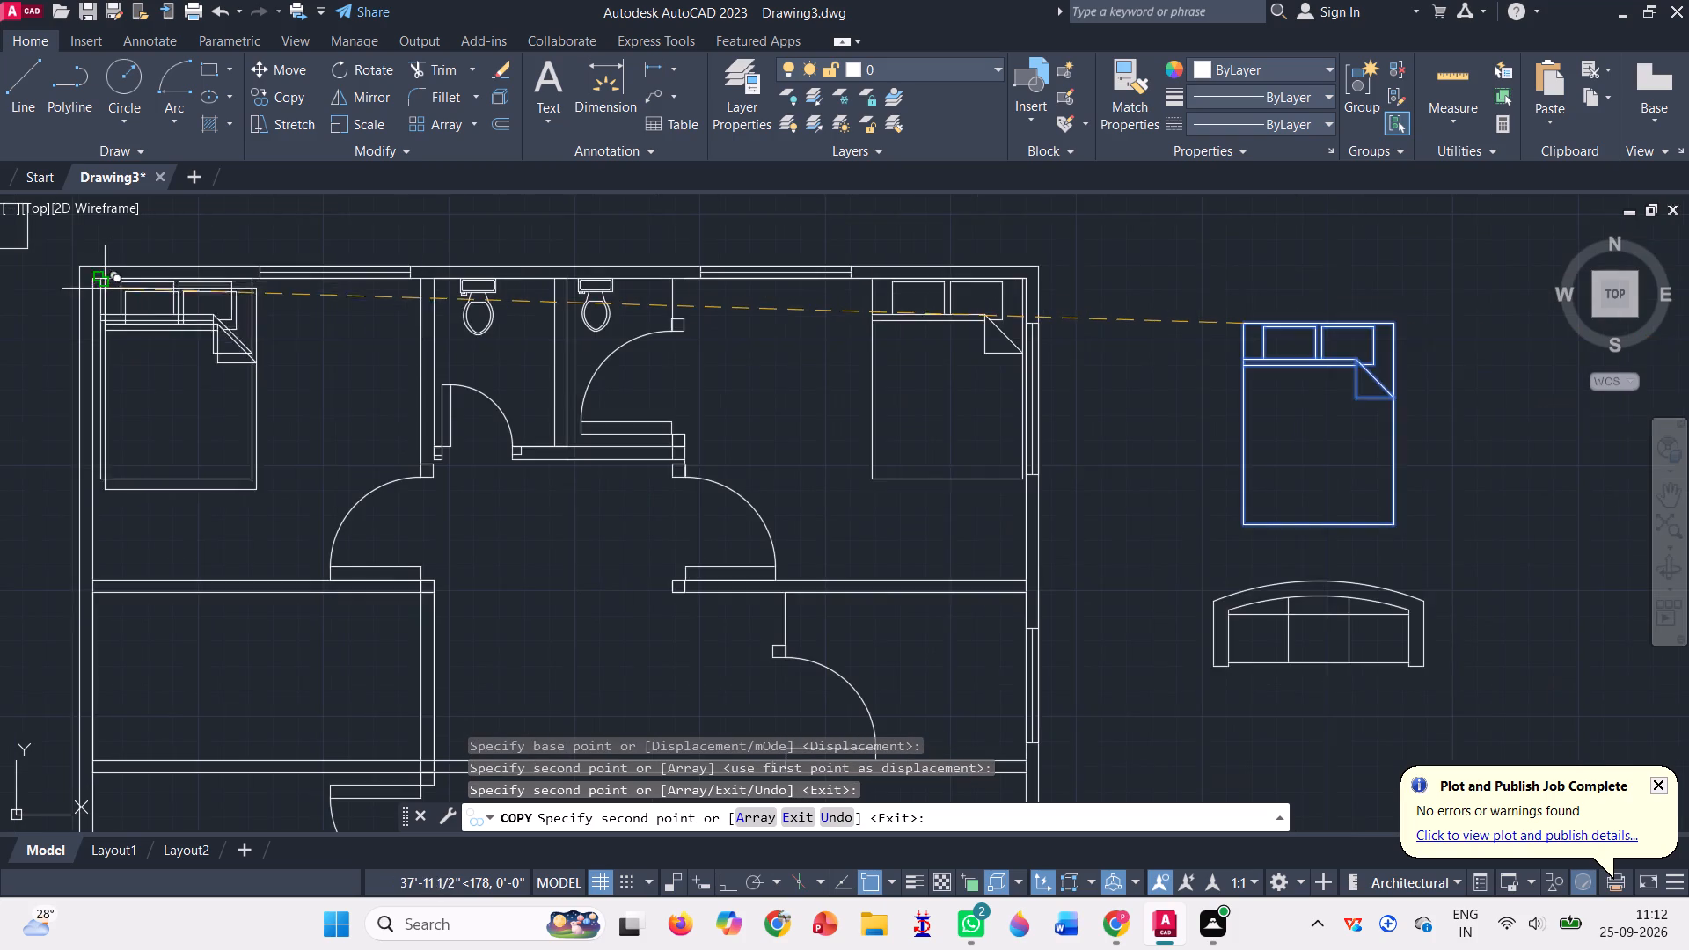
{"action": "scroll", "coordinate": [102, 291], "scroll_direction": "down", "scroll_amount": 1}
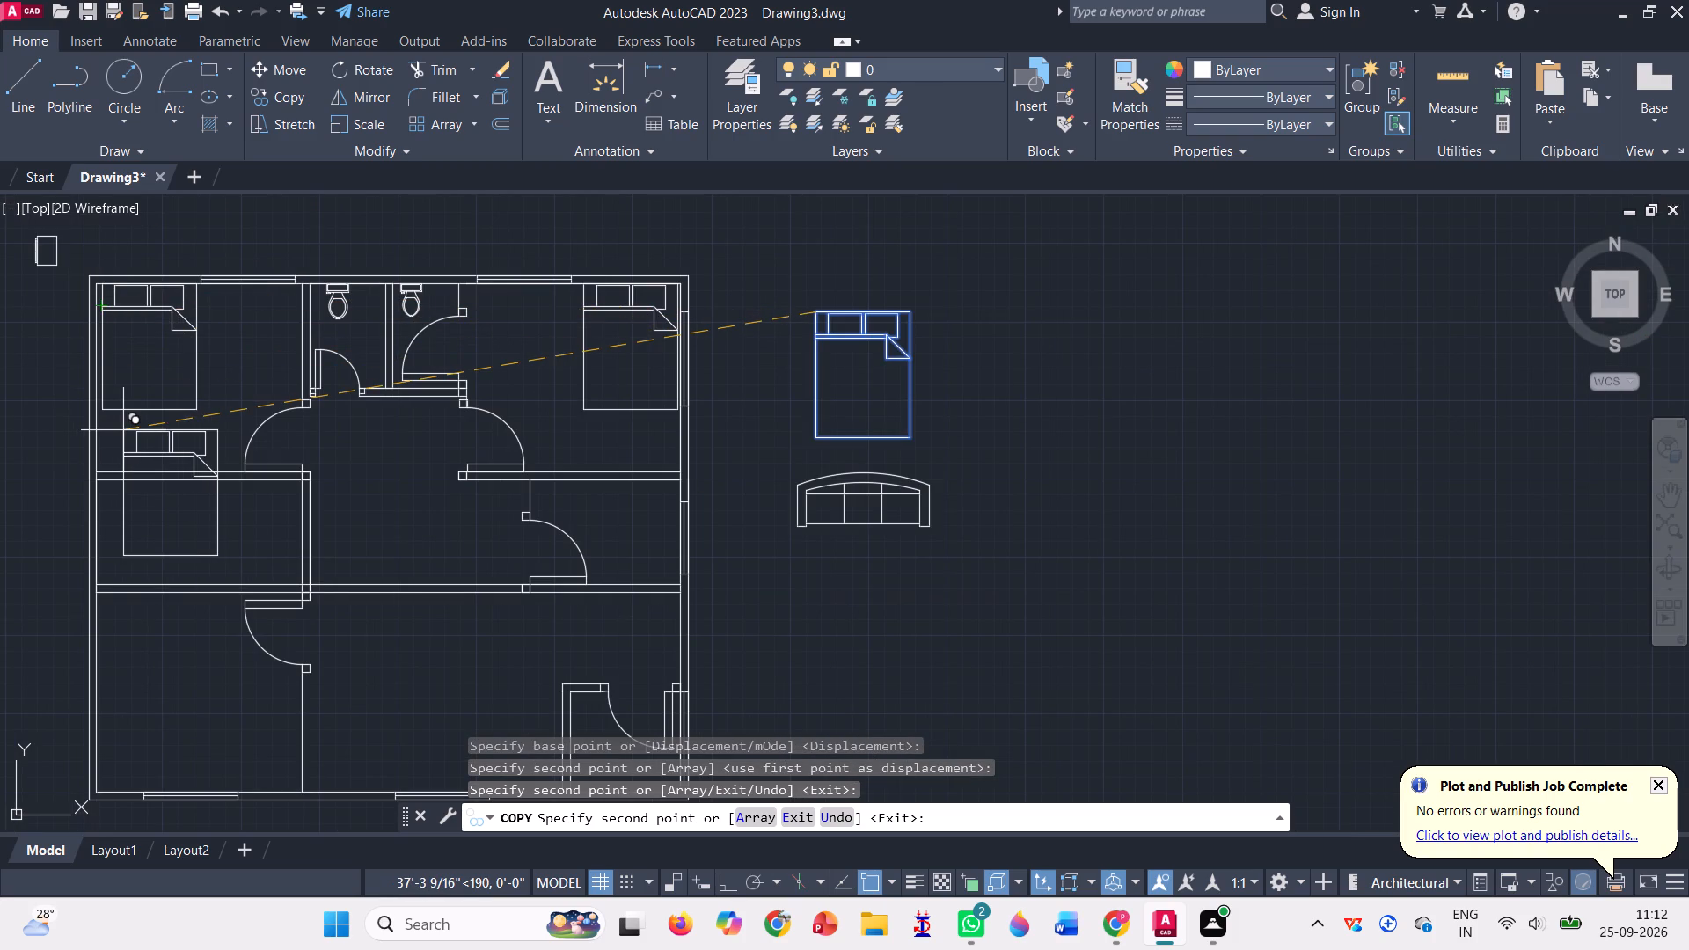
{"action": "scroll", "coordinate": [123, 430], "scroll_direction": "down", "scroll_amount": 1}
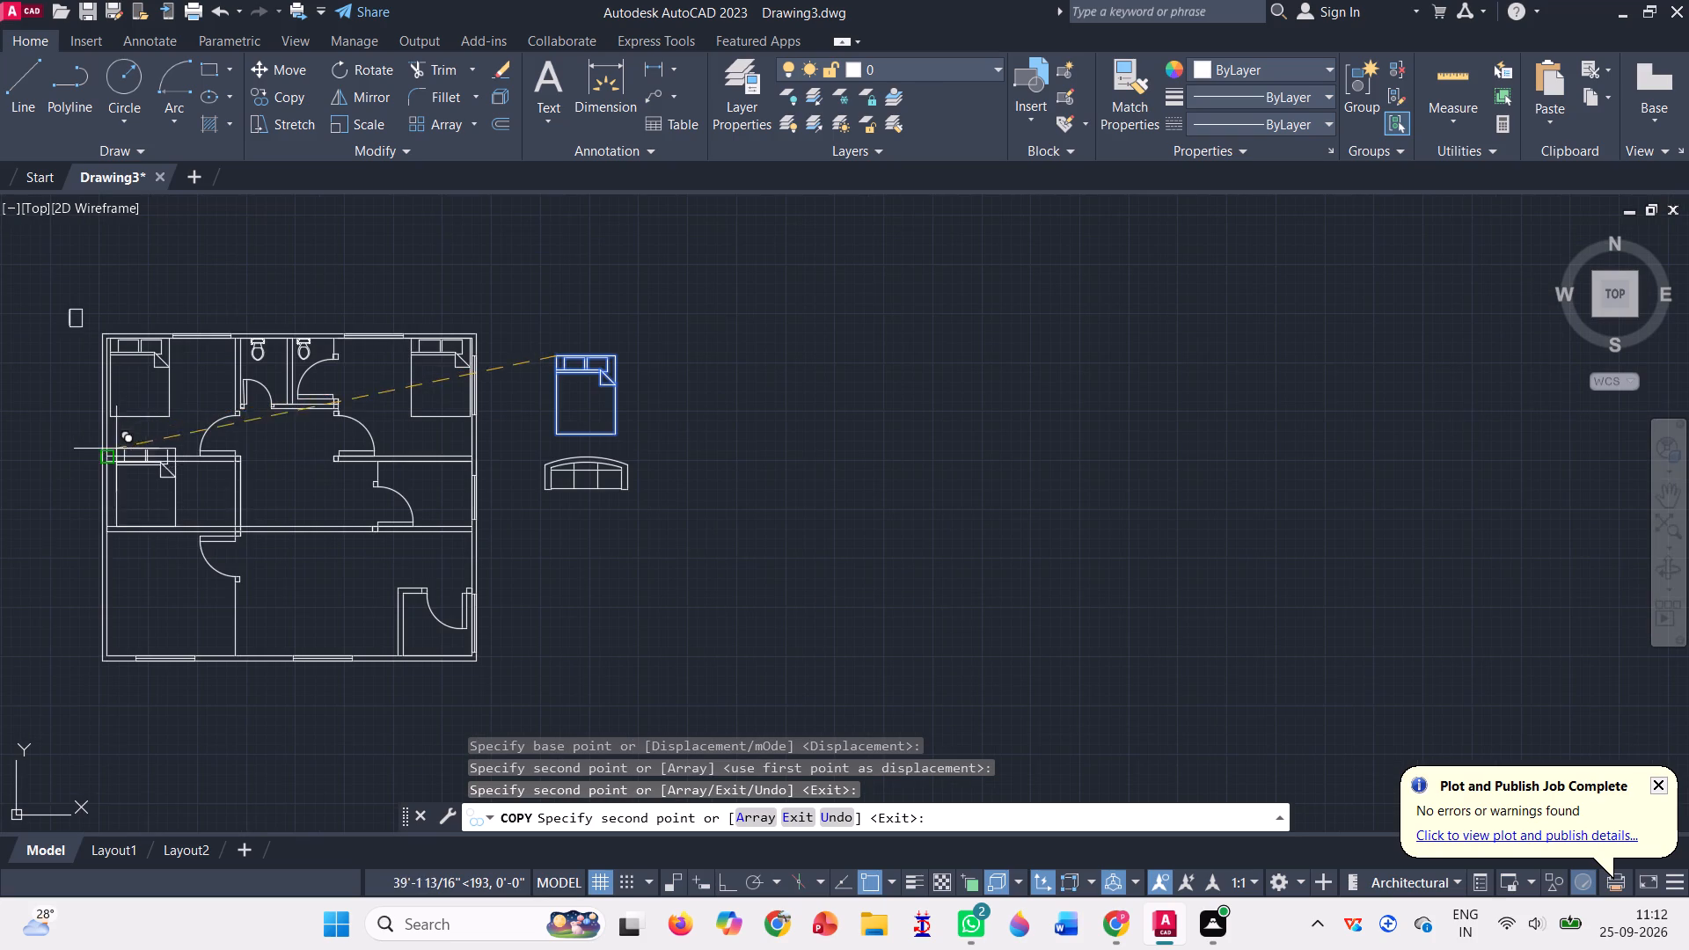
{"action": "scroll", "coordinate": [114, 526], "scroll_direction": "up", "scroll_amount": 2}
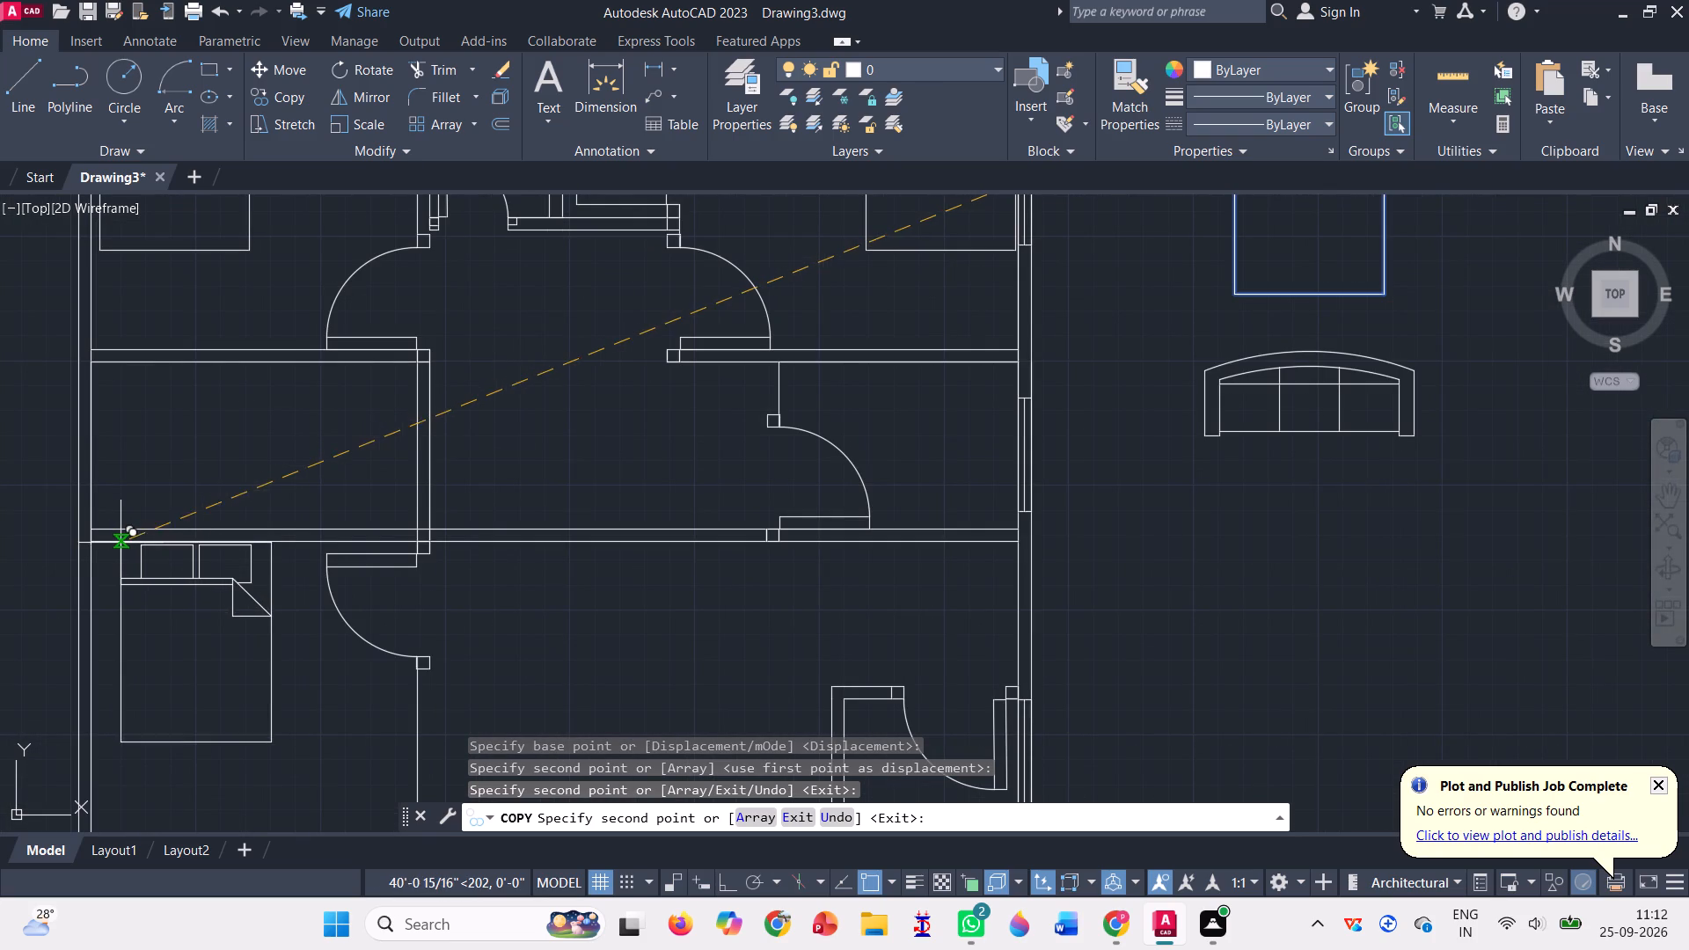
{"action": "left_click", "coordinate": [110, 541]}
{"action": "scroll", "coordinate": [267, 535], "scroll_direction": "down", "scroll_amount": 2}
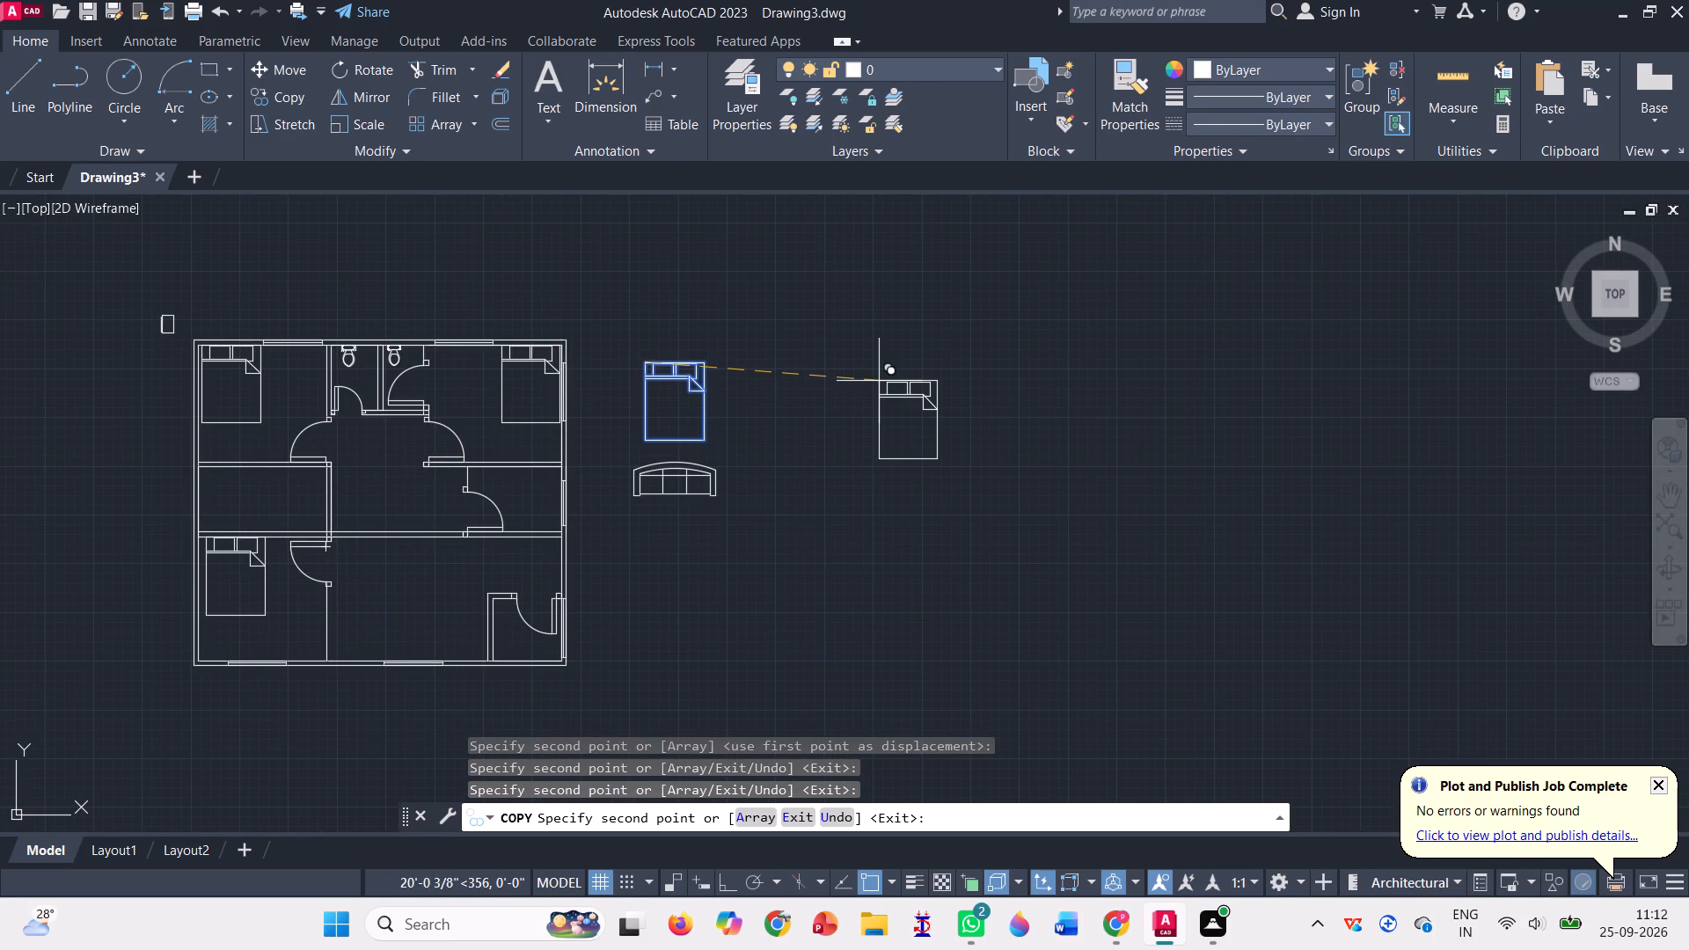
{"action": "key", "text": "Escape"}
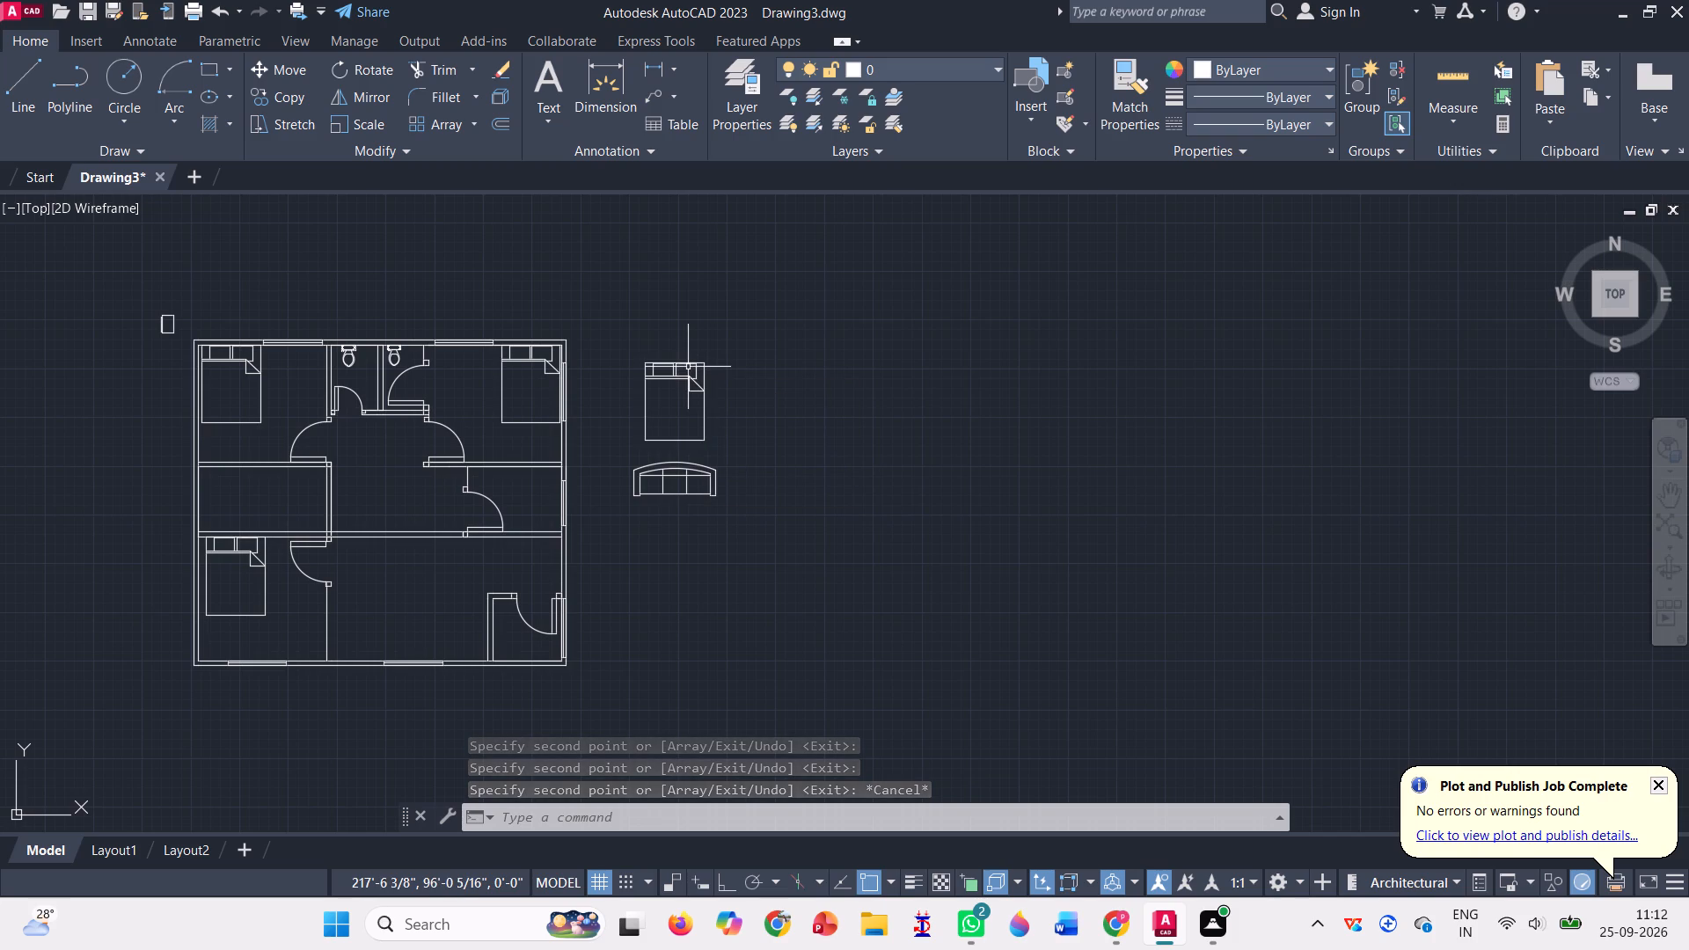
Delete the original bed outside the floor plan, east of the building.
{"action": "left_click", "coordinate": [688, 367]}
{"action": "key", "text": "Delete"}
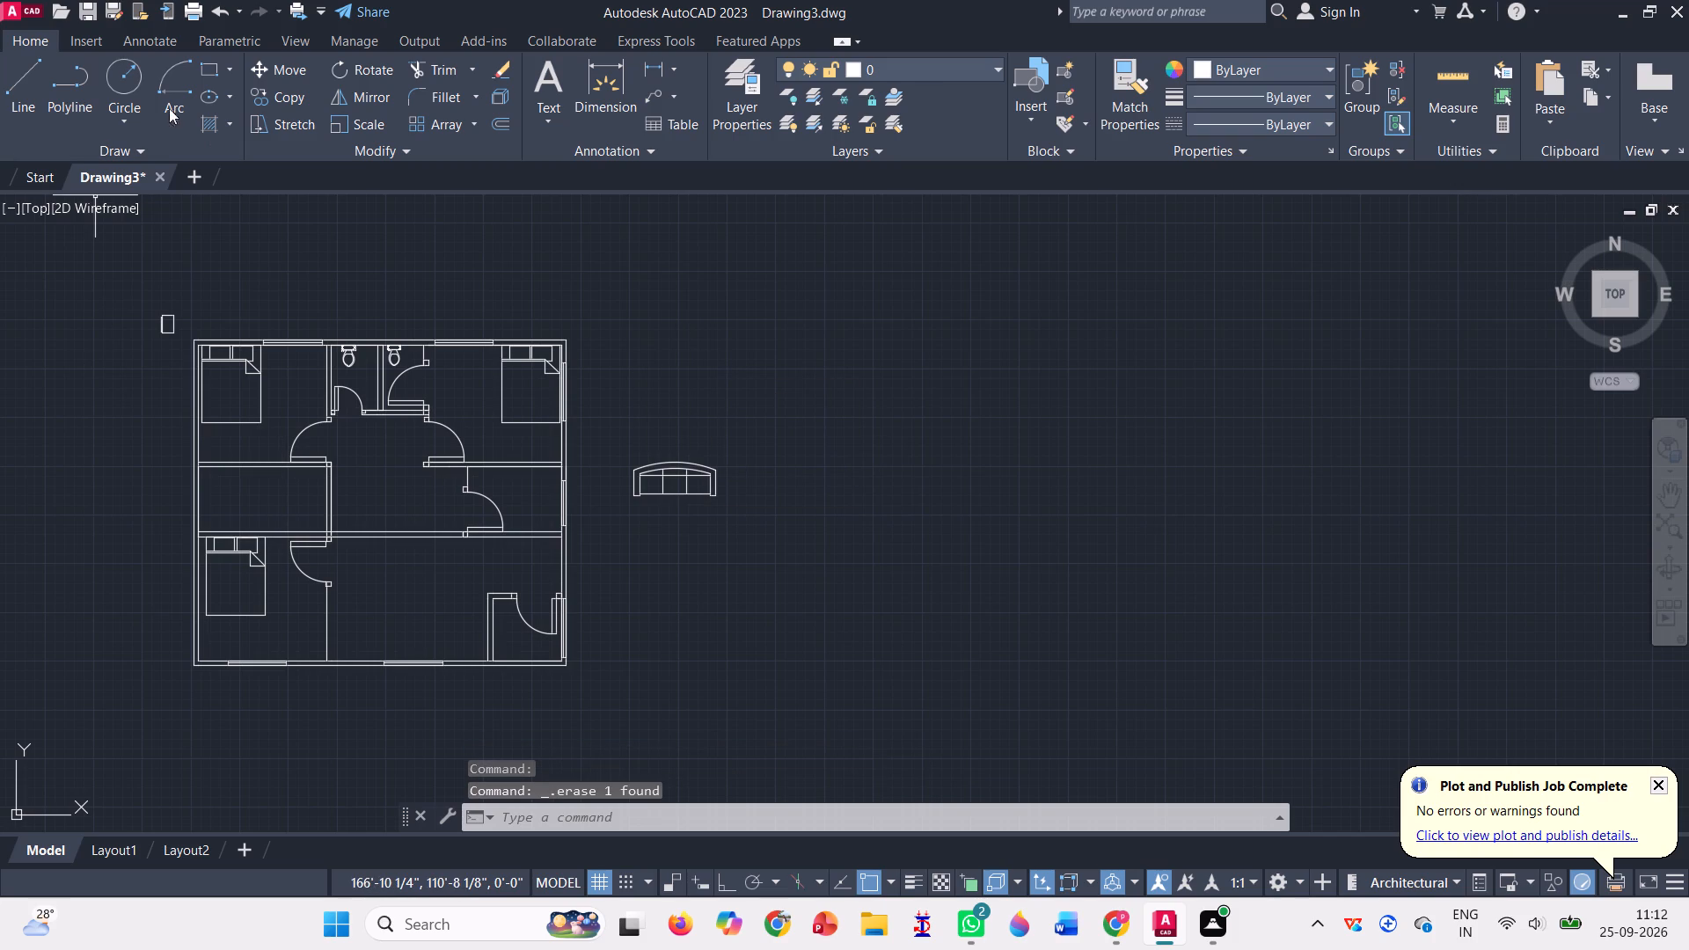
Rotate the sofa outside the plan 180° about its southeast corner, using Ortho, so its curved back faces south.
{"action": "left_click", "coordinate": [343, 67]}
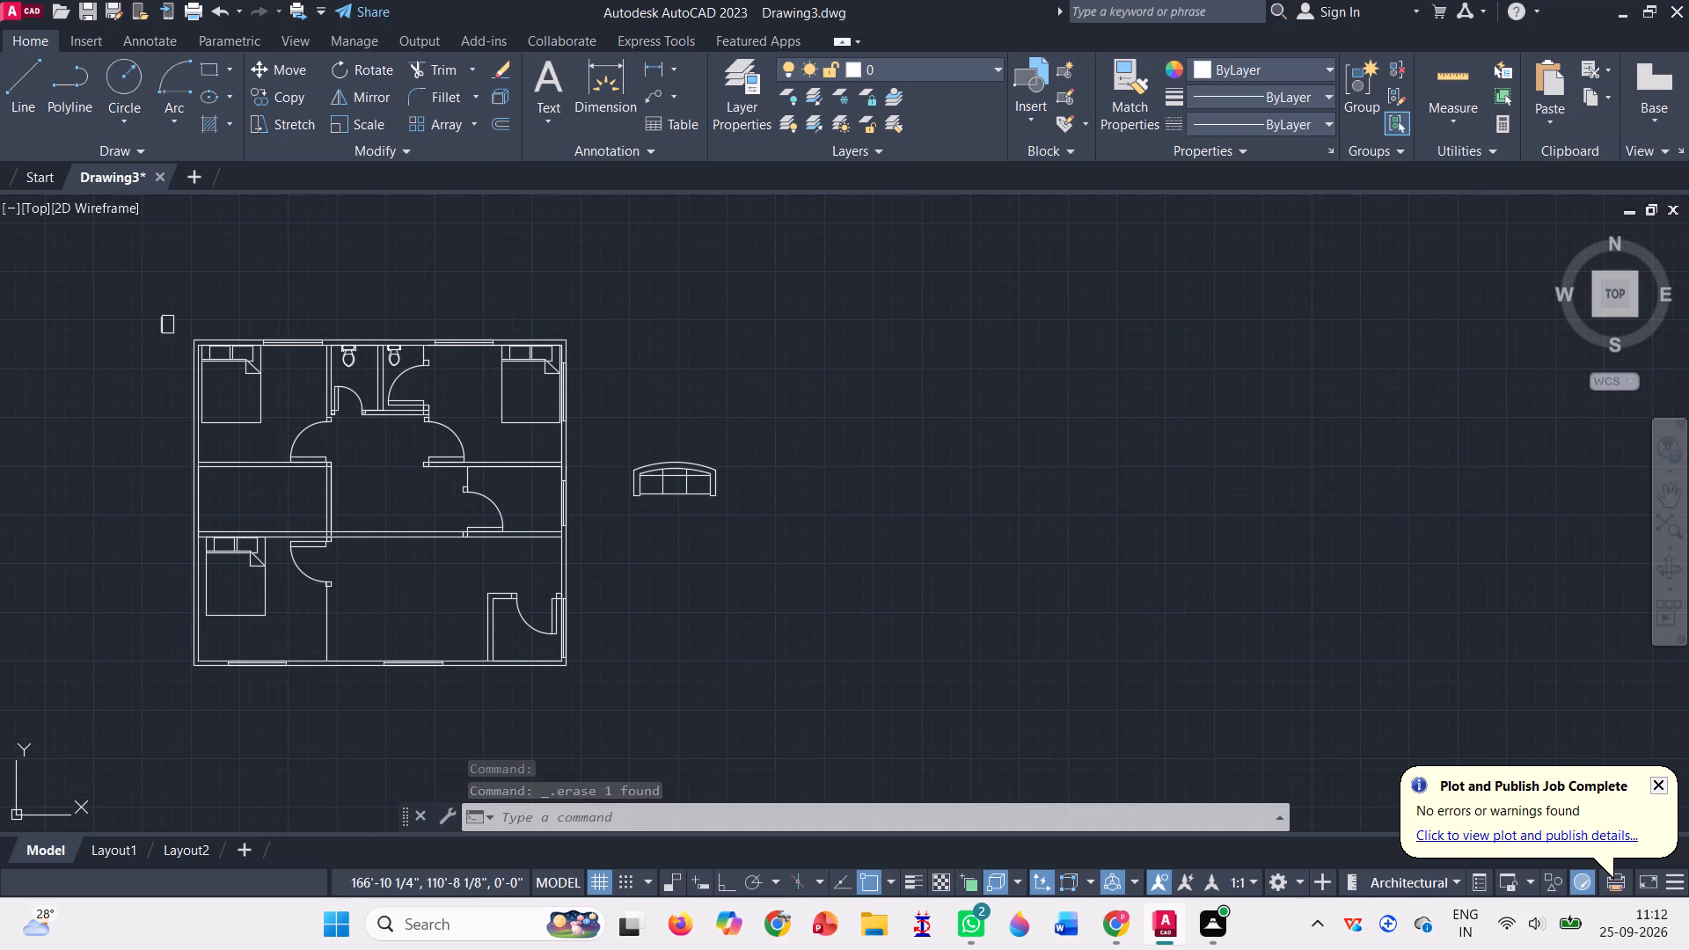
{"action": "left_click", "coordinate": [658, 472]}
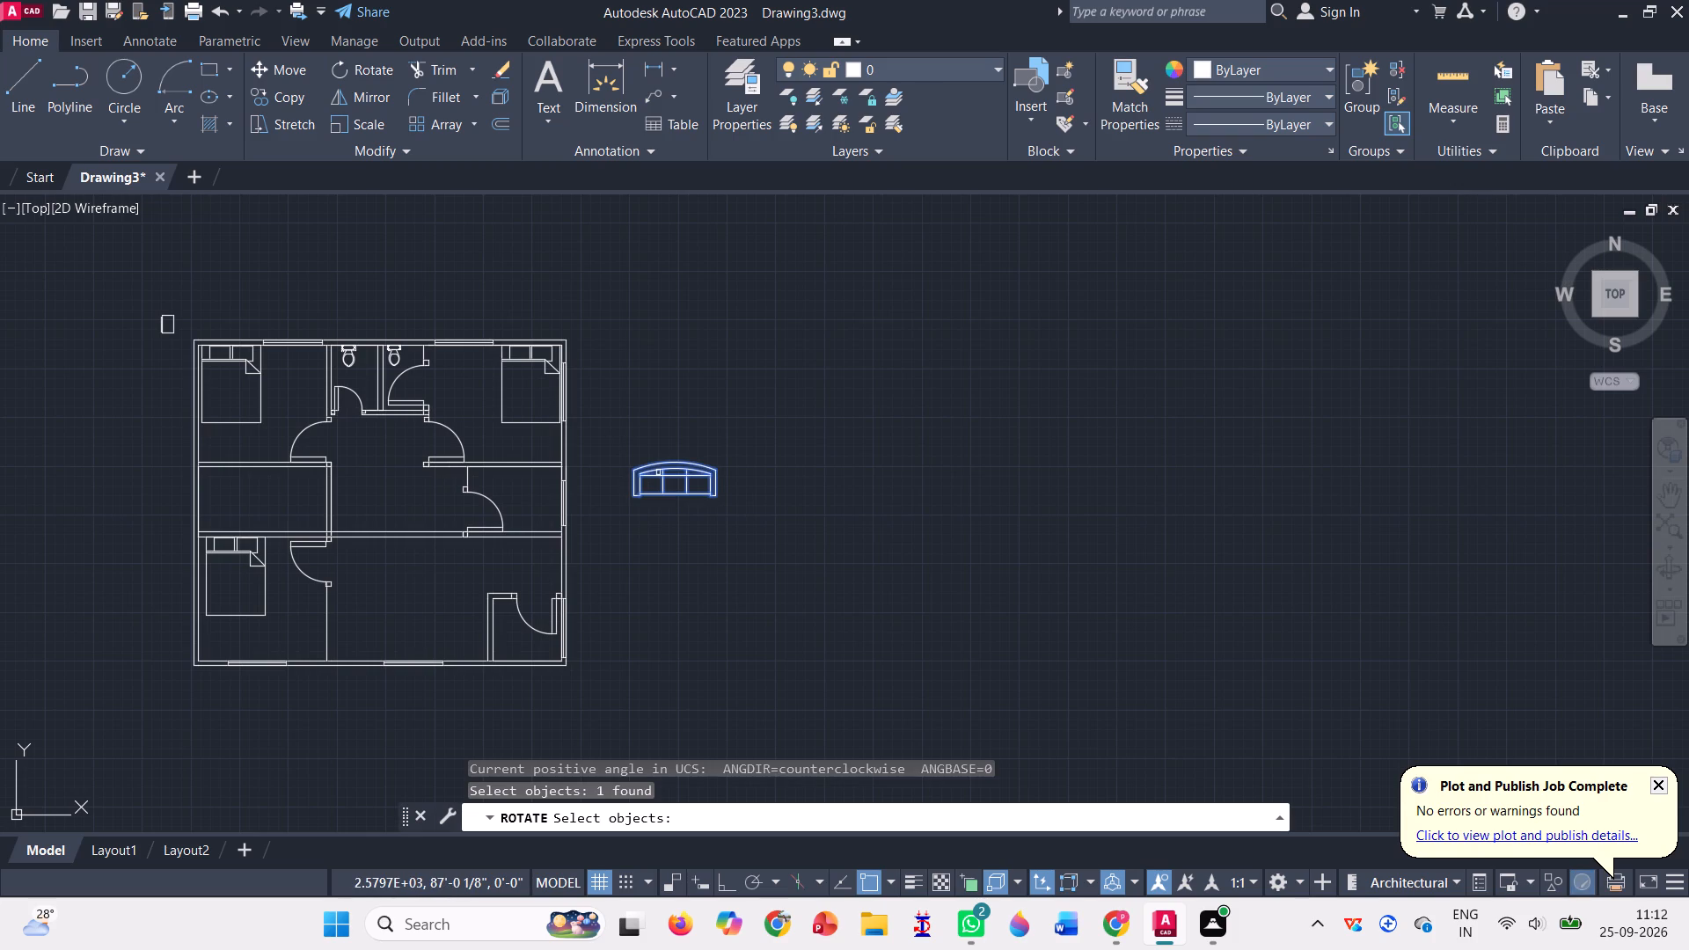
{"action": "key", "text": "Return"}
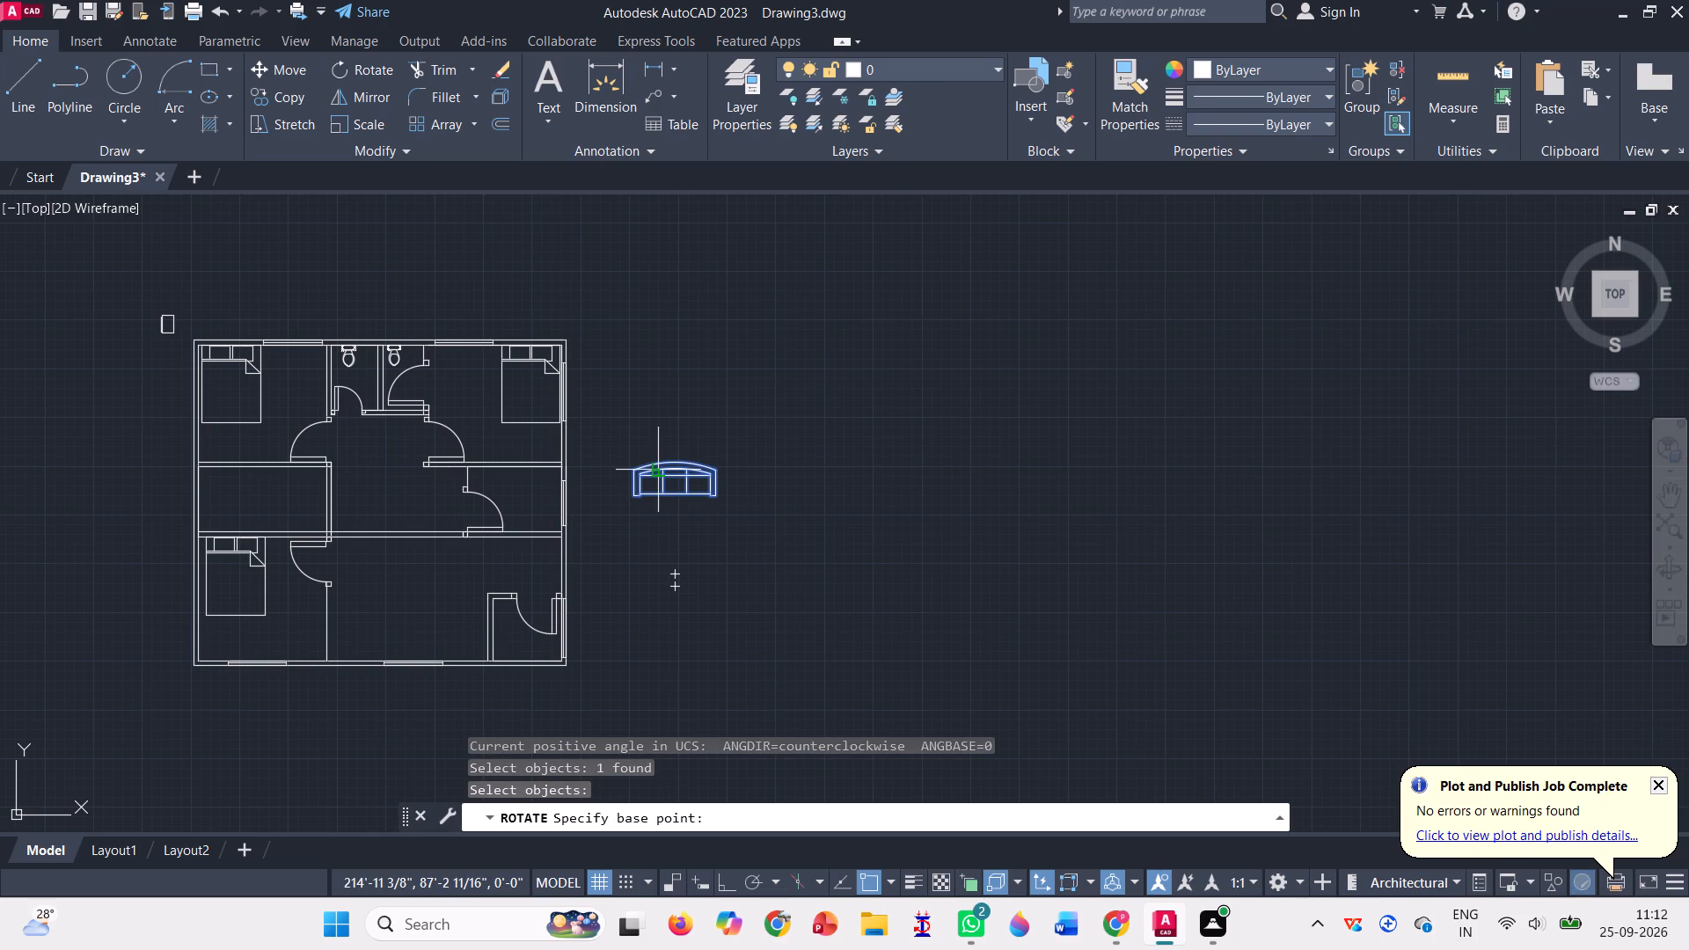
{"action": "left_click", "coordinate": [720, 493]}
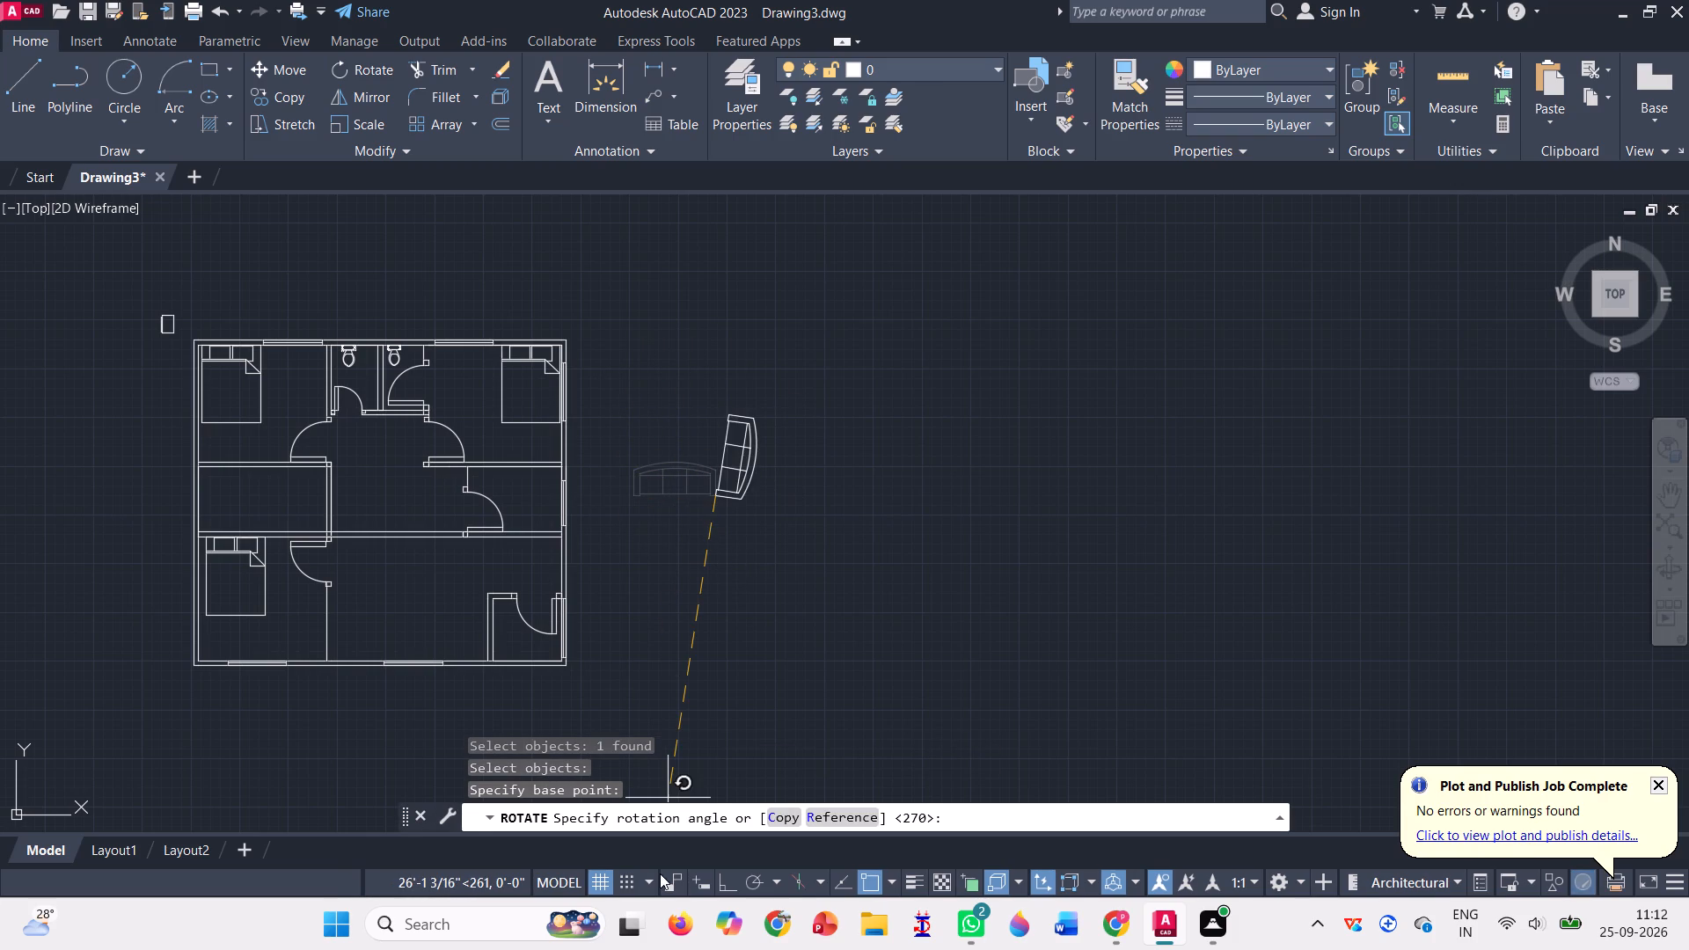
{"action": "left_click", "coordinate": [730, 885]}
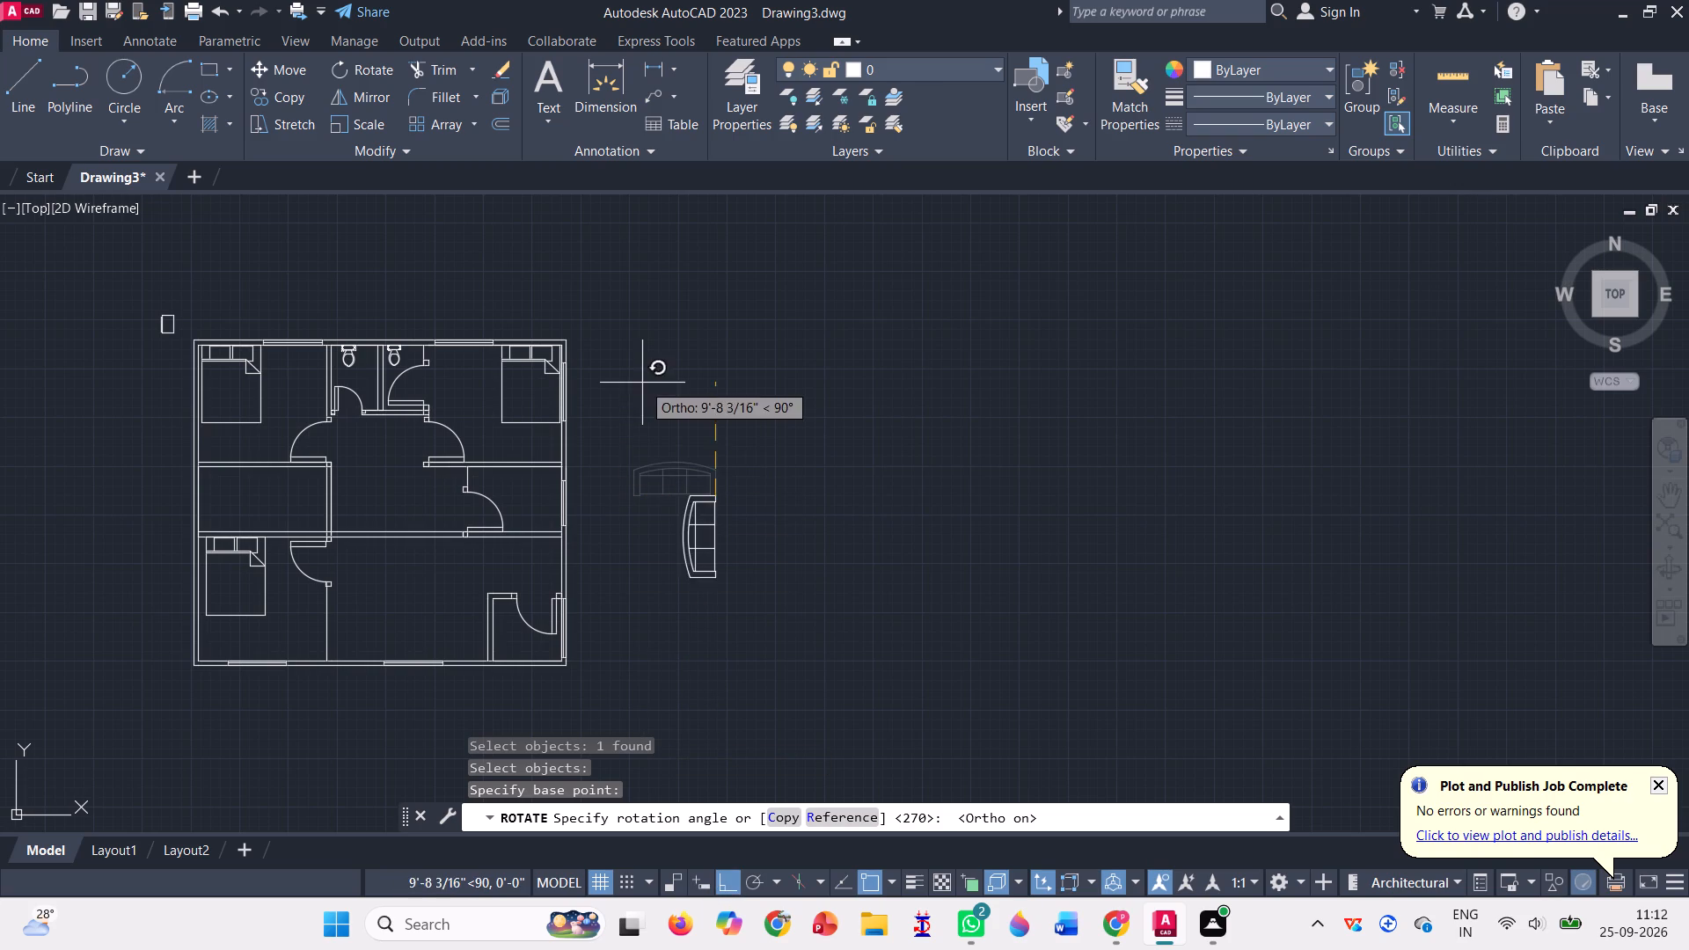
{"action": "left_click", "coordinate": [619, 457]}
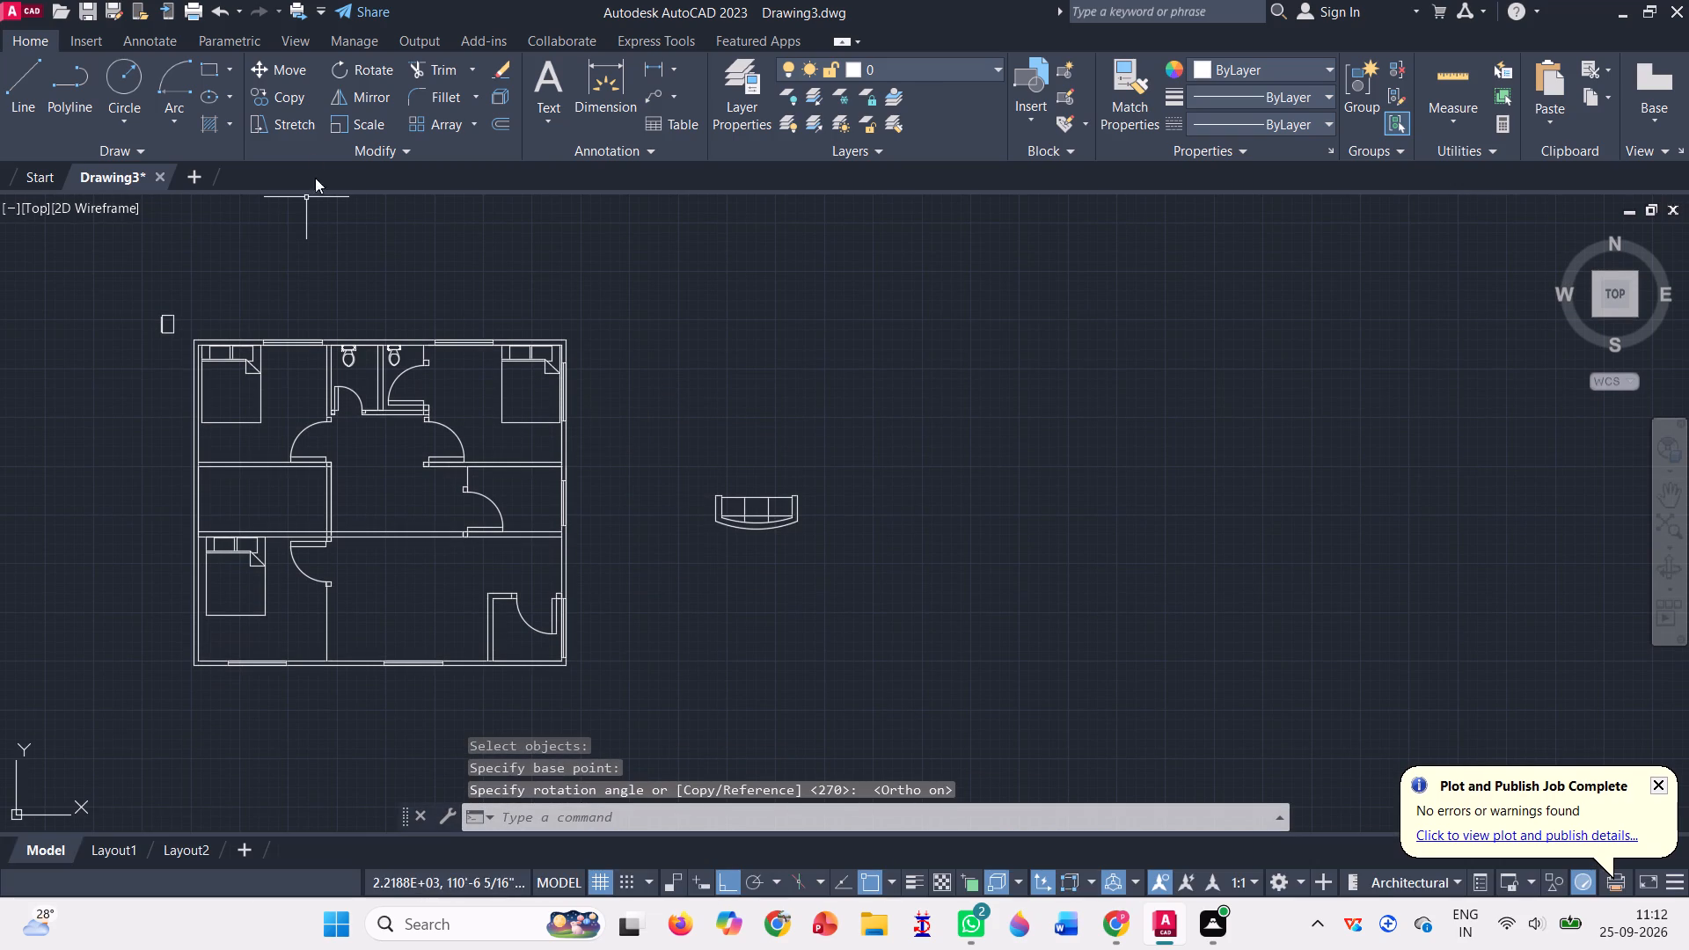
With Ortho off, copy the rotated sofa into the large southern room, near the south wall and just west of the small southeast room.
{"action": "left_click", "coordinate": [289, 99]}
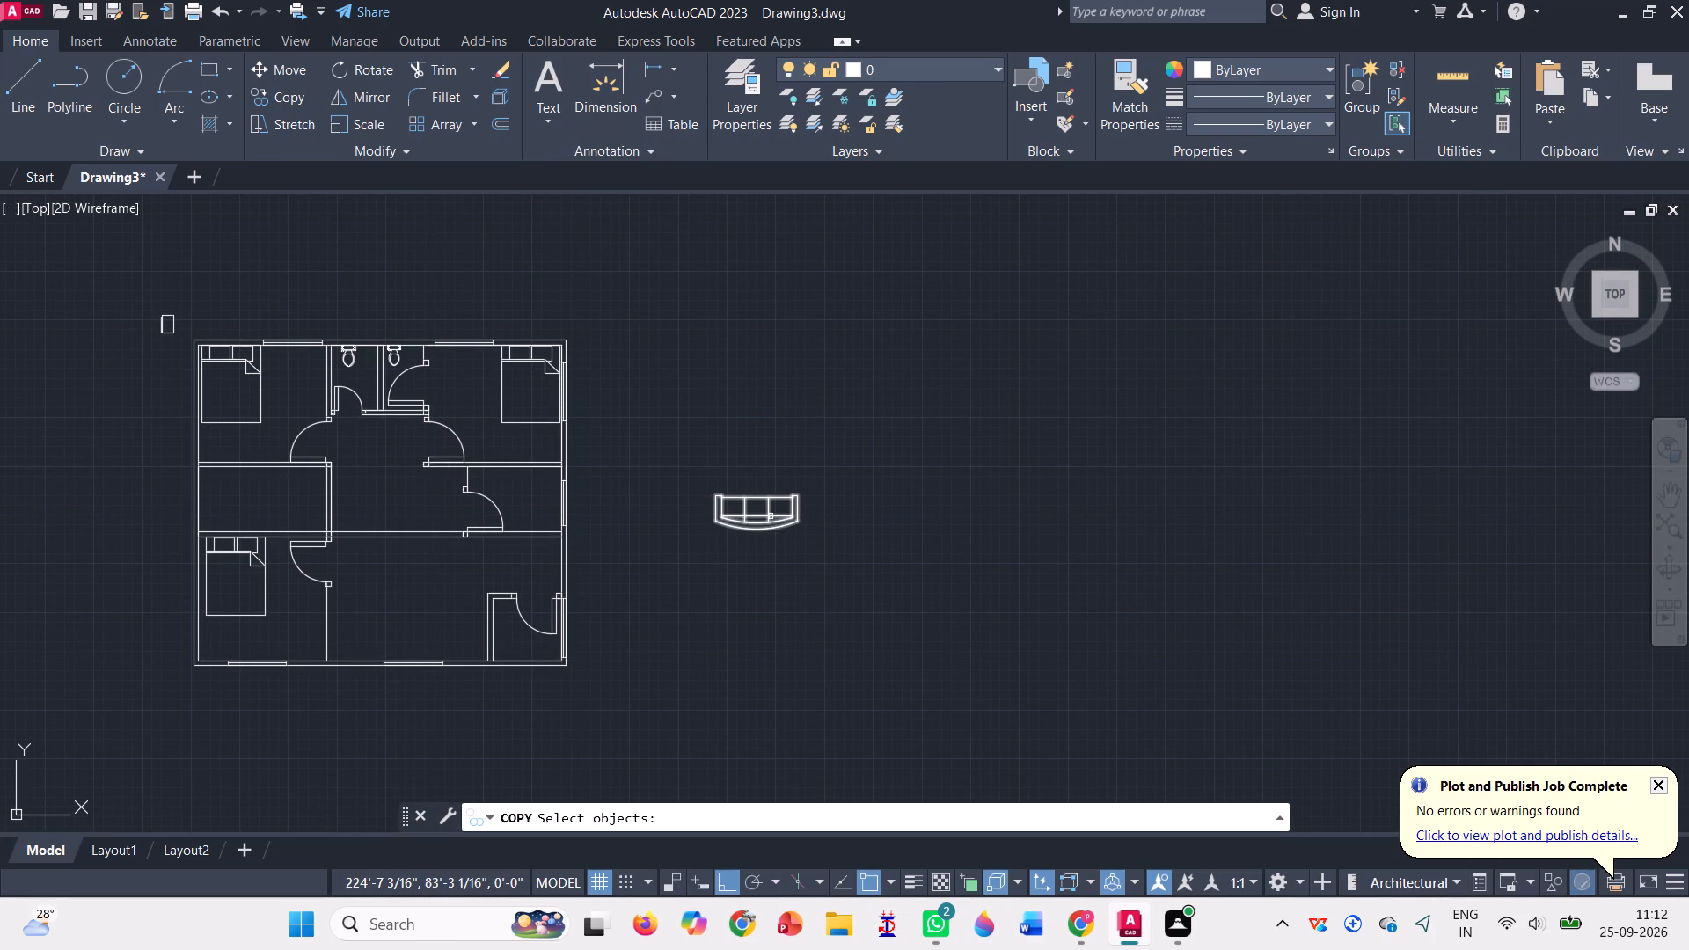
{"action": "left_click", "coordinate": [771, 516]}
{"action": "key", "text": "Return"}
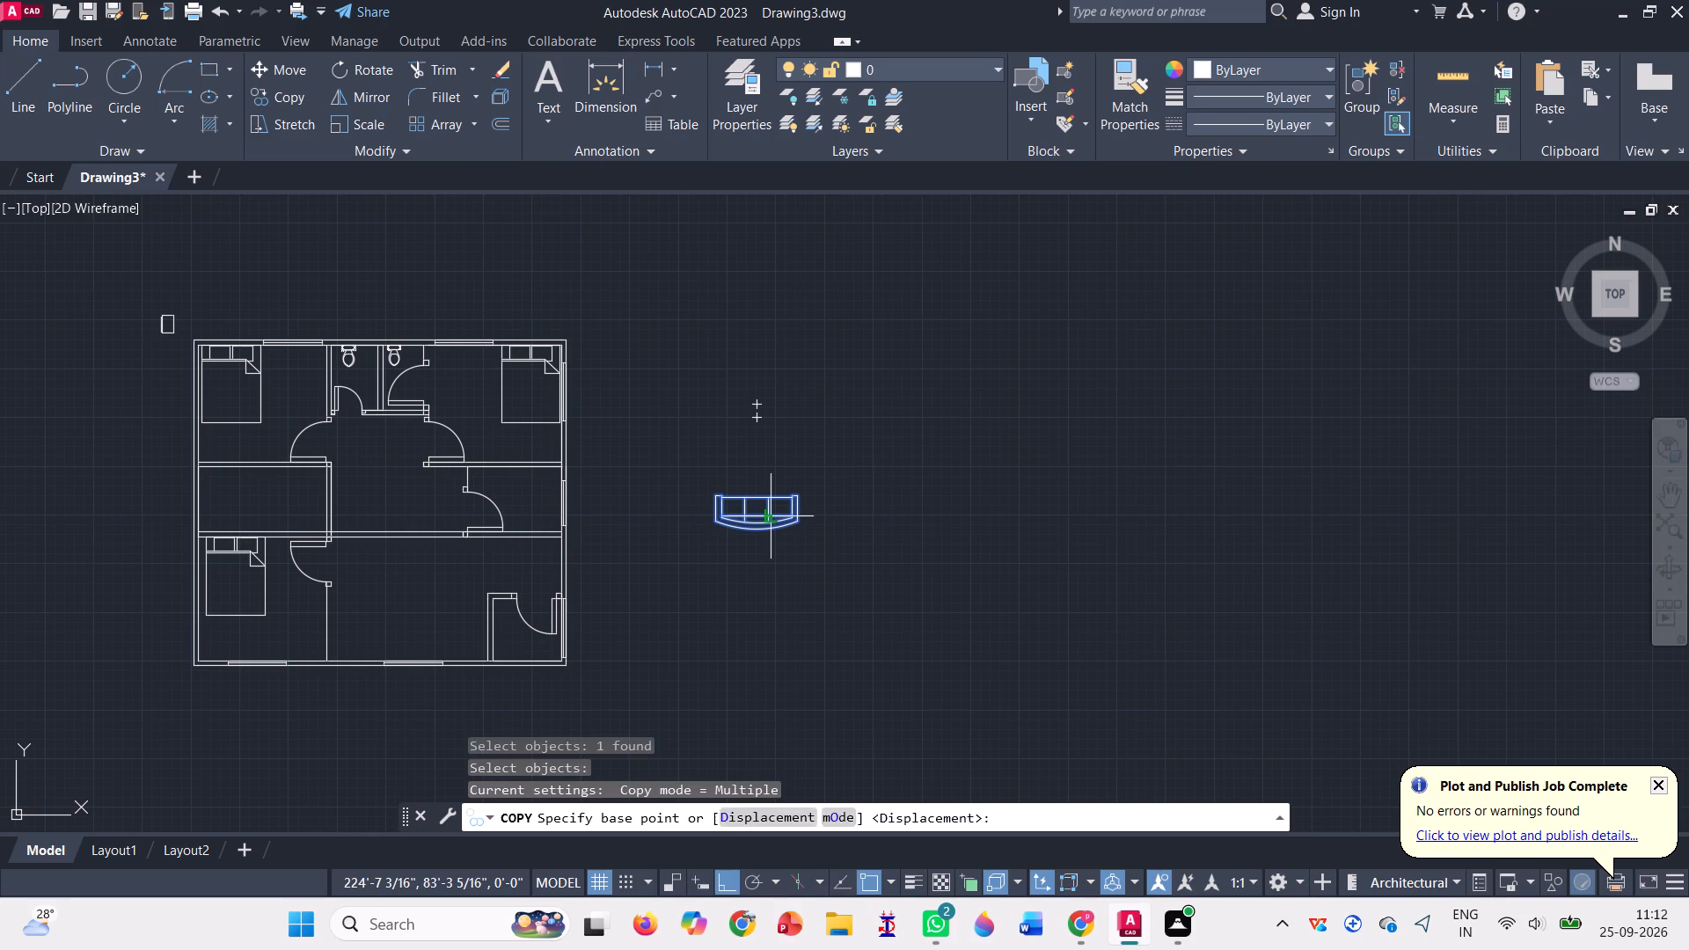
{"action": "left_click", "coordinate": [771, 516]}
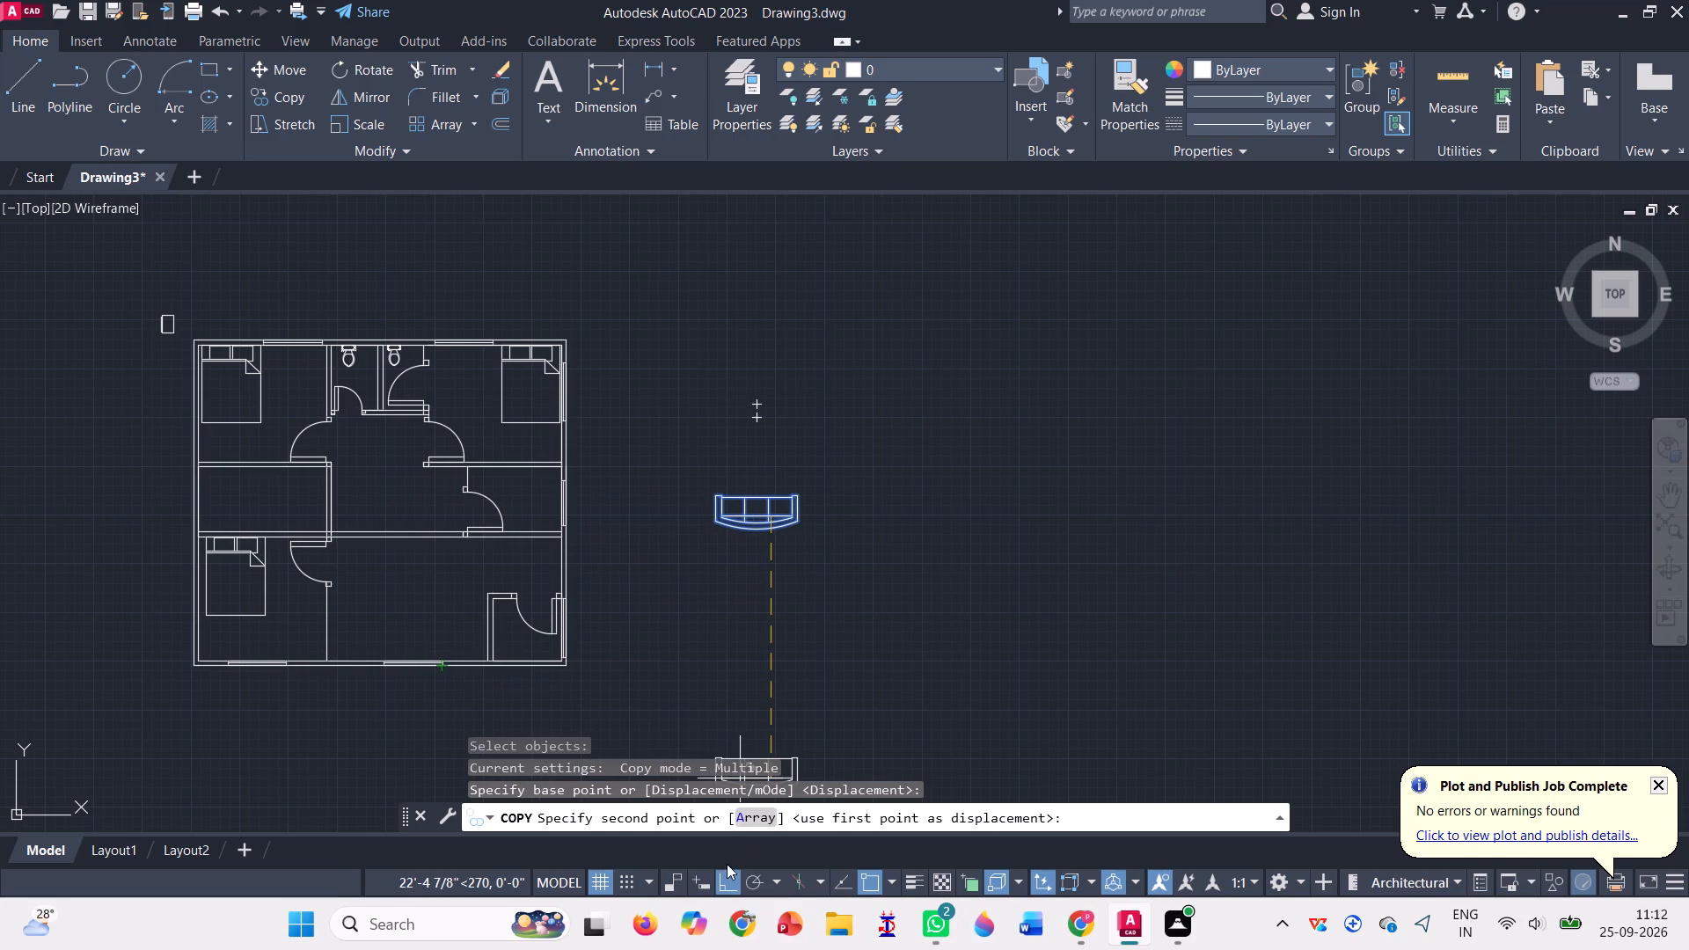
{"action": "left_click", "coordinate": [731, 883]}
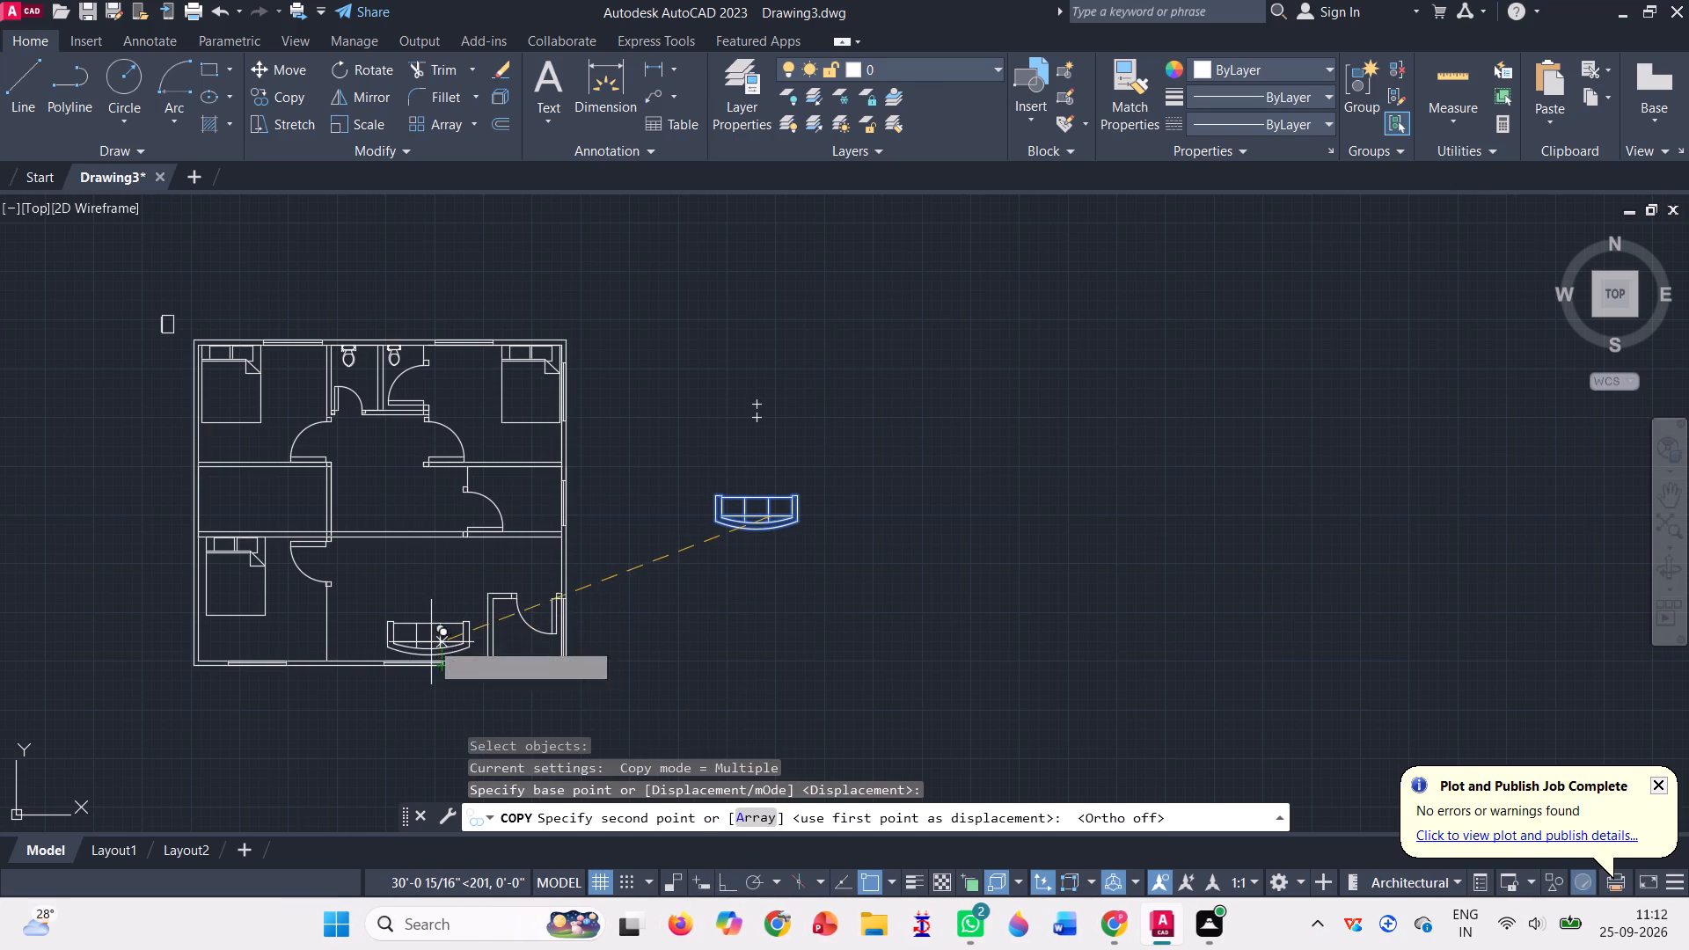
{"action": "scroll", "coordinate": [431, 642], "scroll_direction": "up", "scroll_amount": 3}
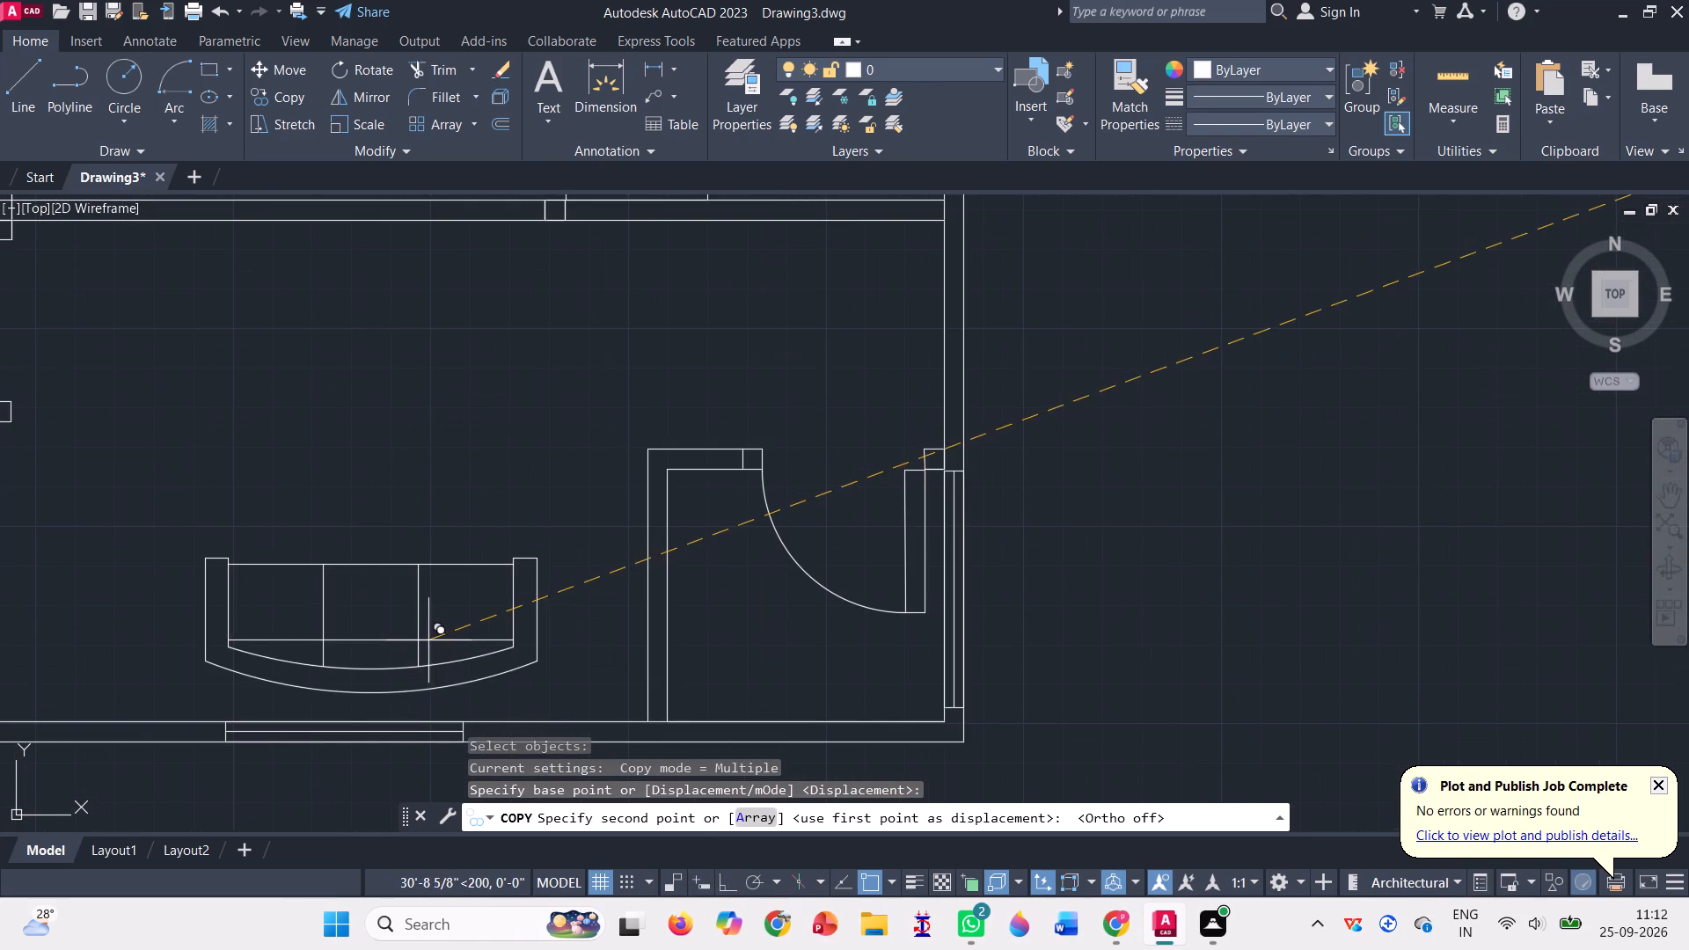
{"action": "left_click", "coordinate": [504, 654]}
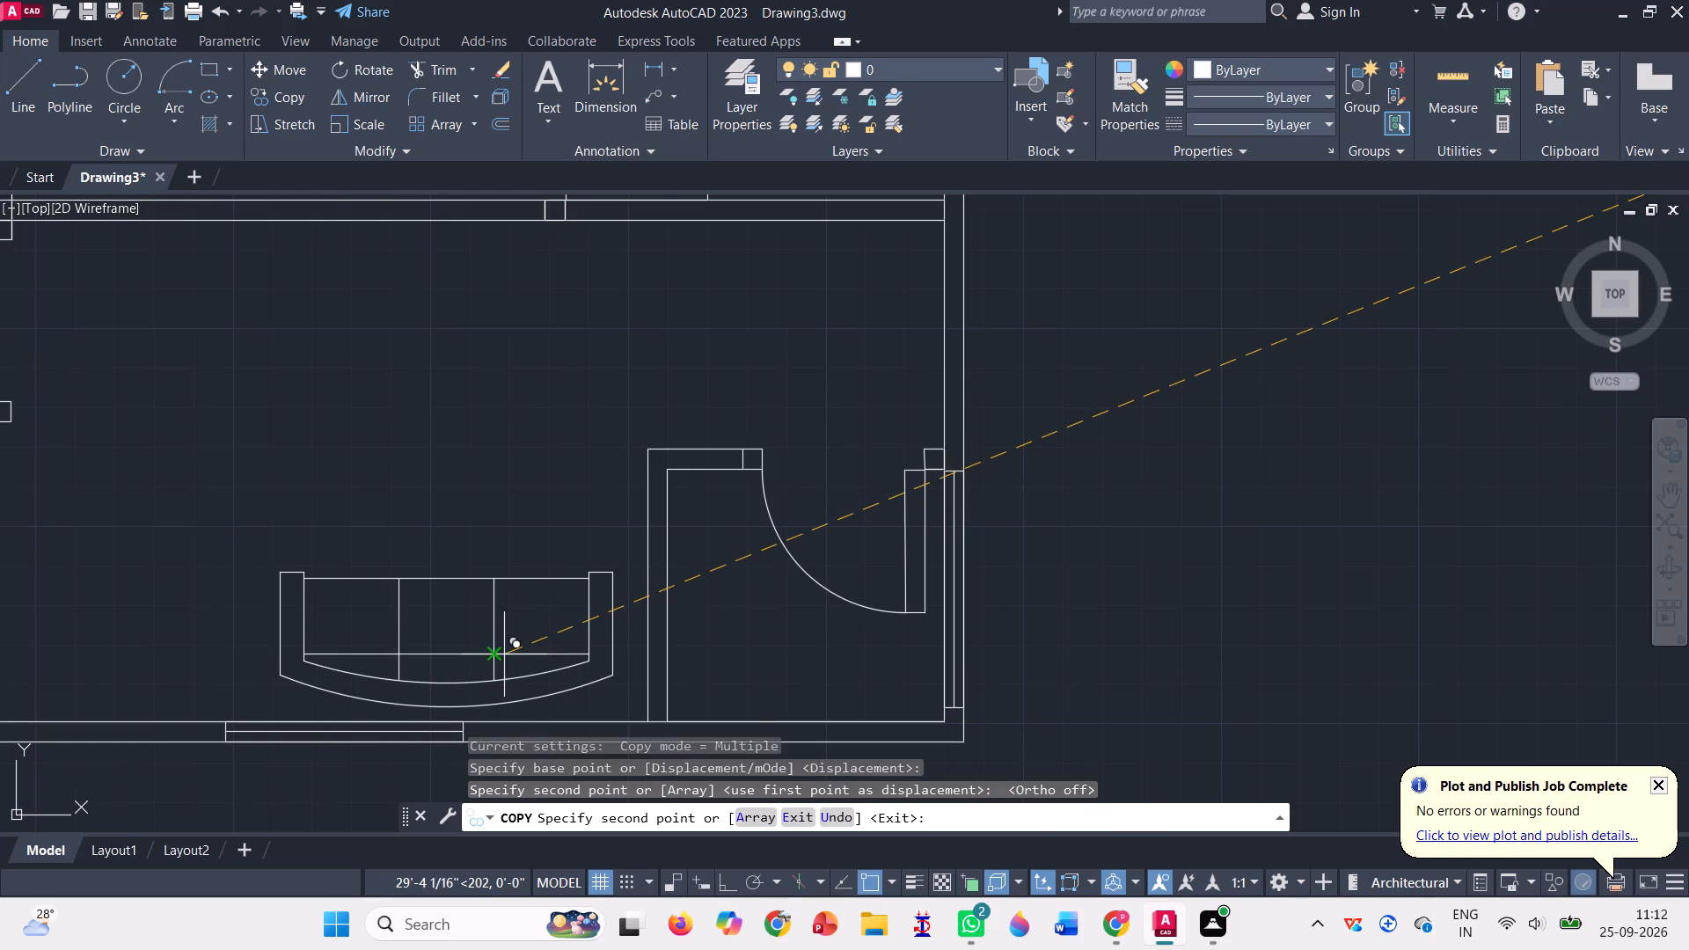
{"action": "scroll", "coordinate": [626, 566], "scroll_direction": "down", "scroll_amount": 3}
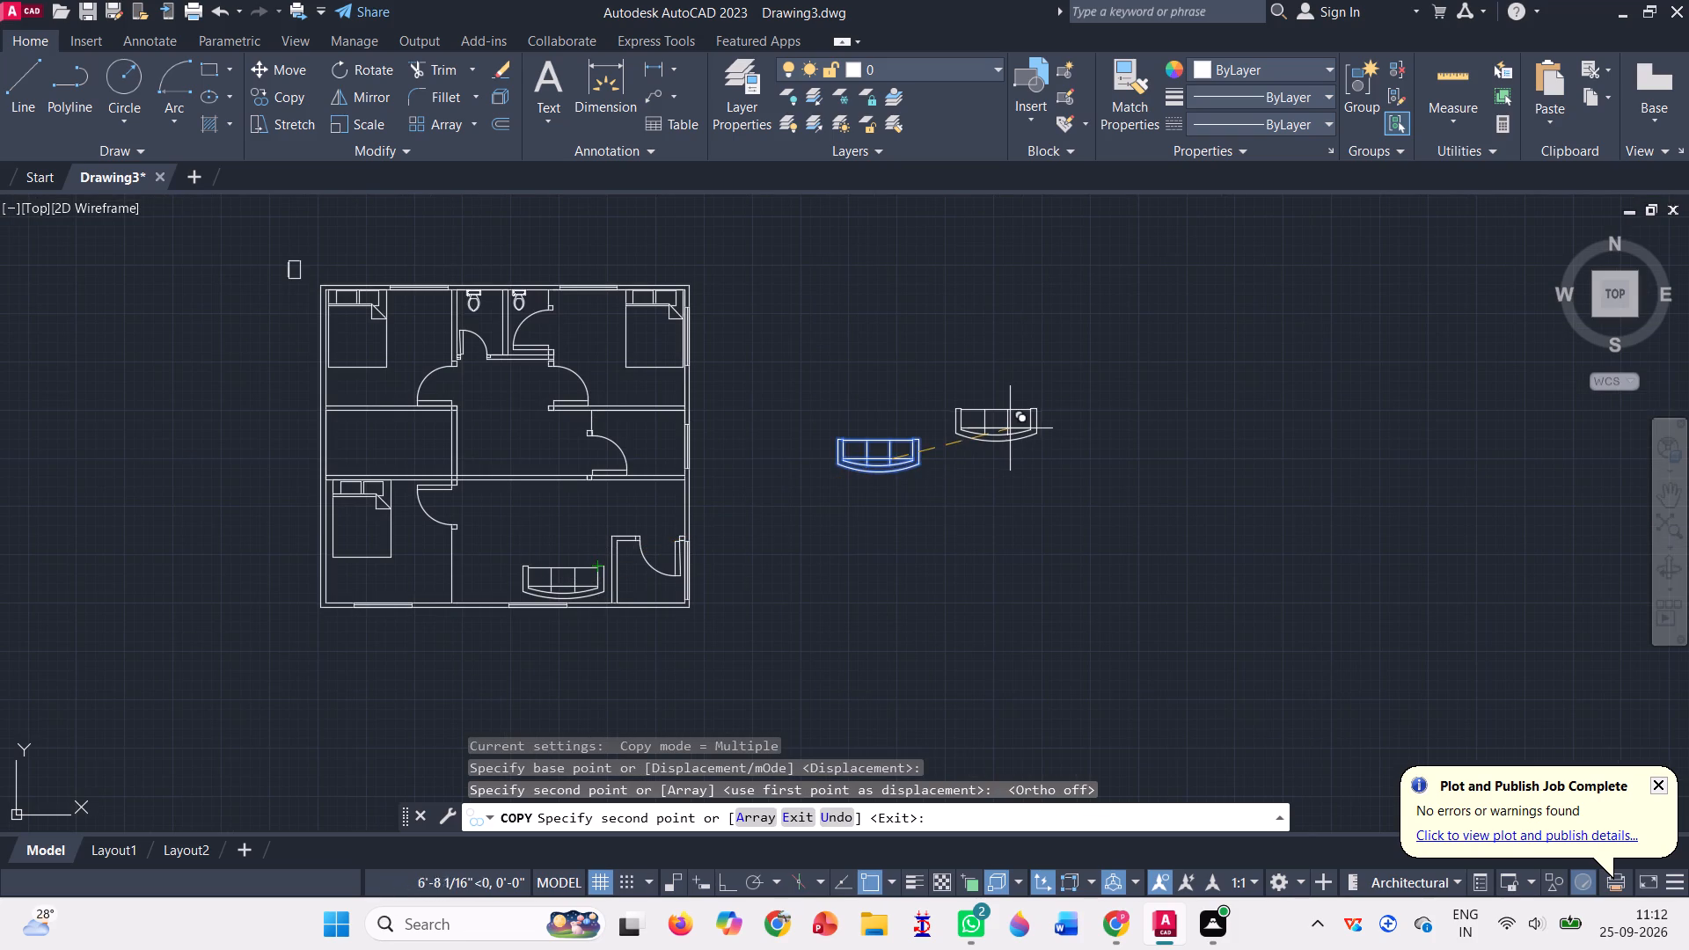
{"action": "key", "text": "Escape"}
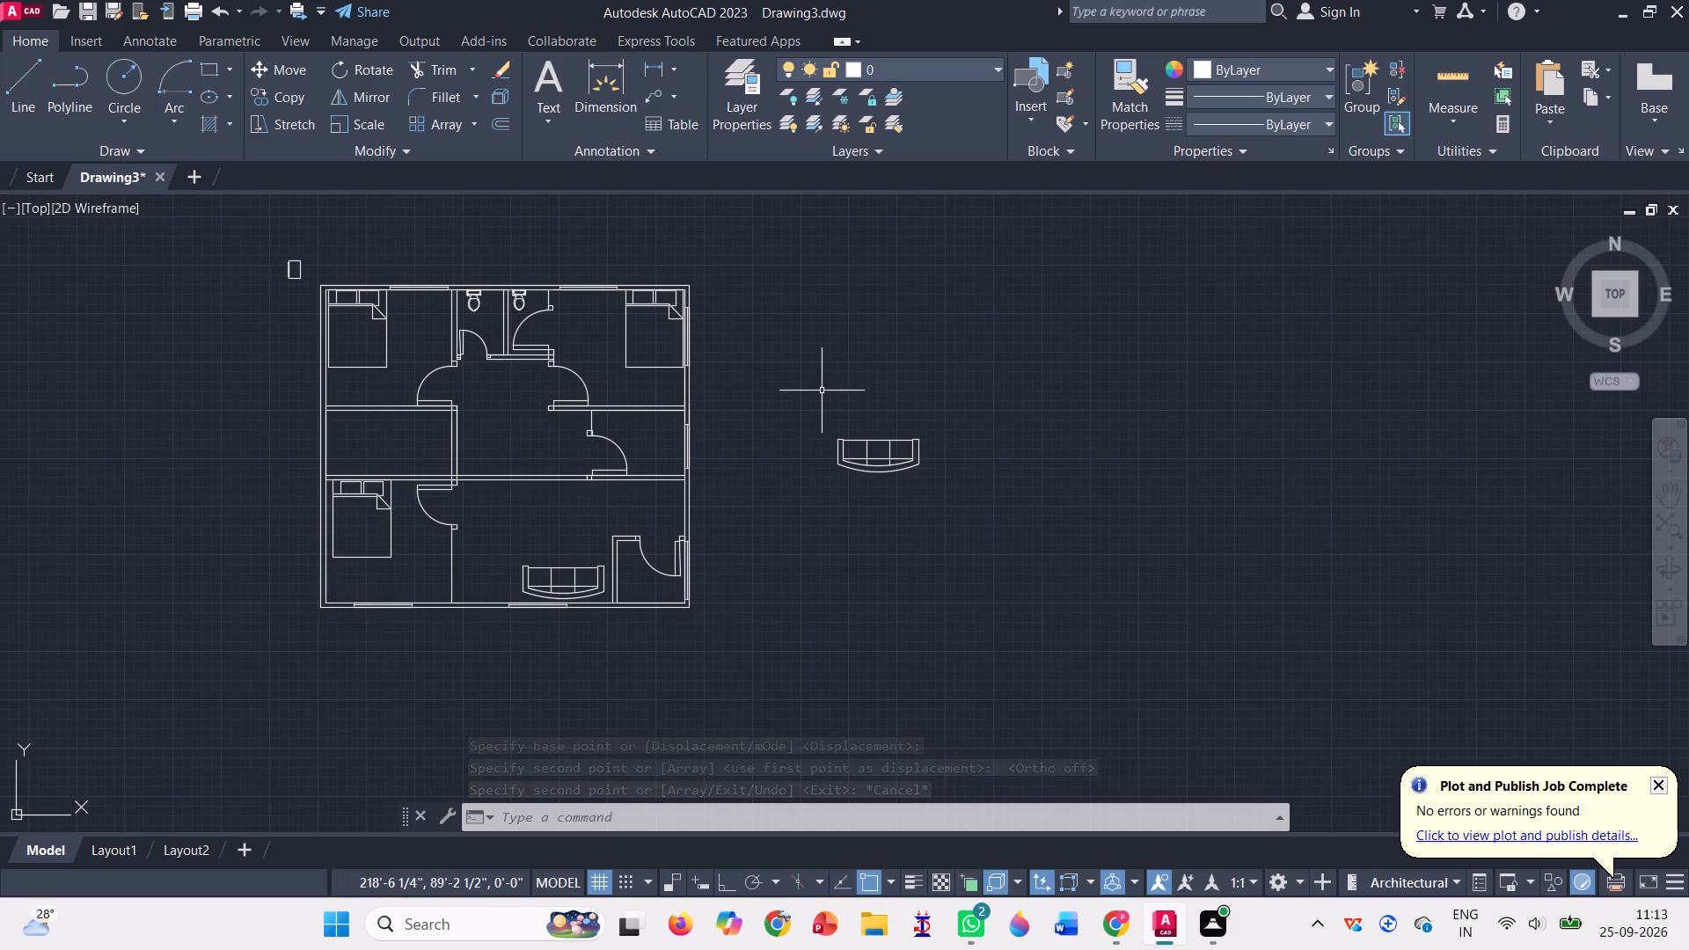
Delete the original sofa outside the floor plan, east of the building.
{"action": "left_click_drag", "start_coordinate": [805, 445], "coordinate": [859, 377]}
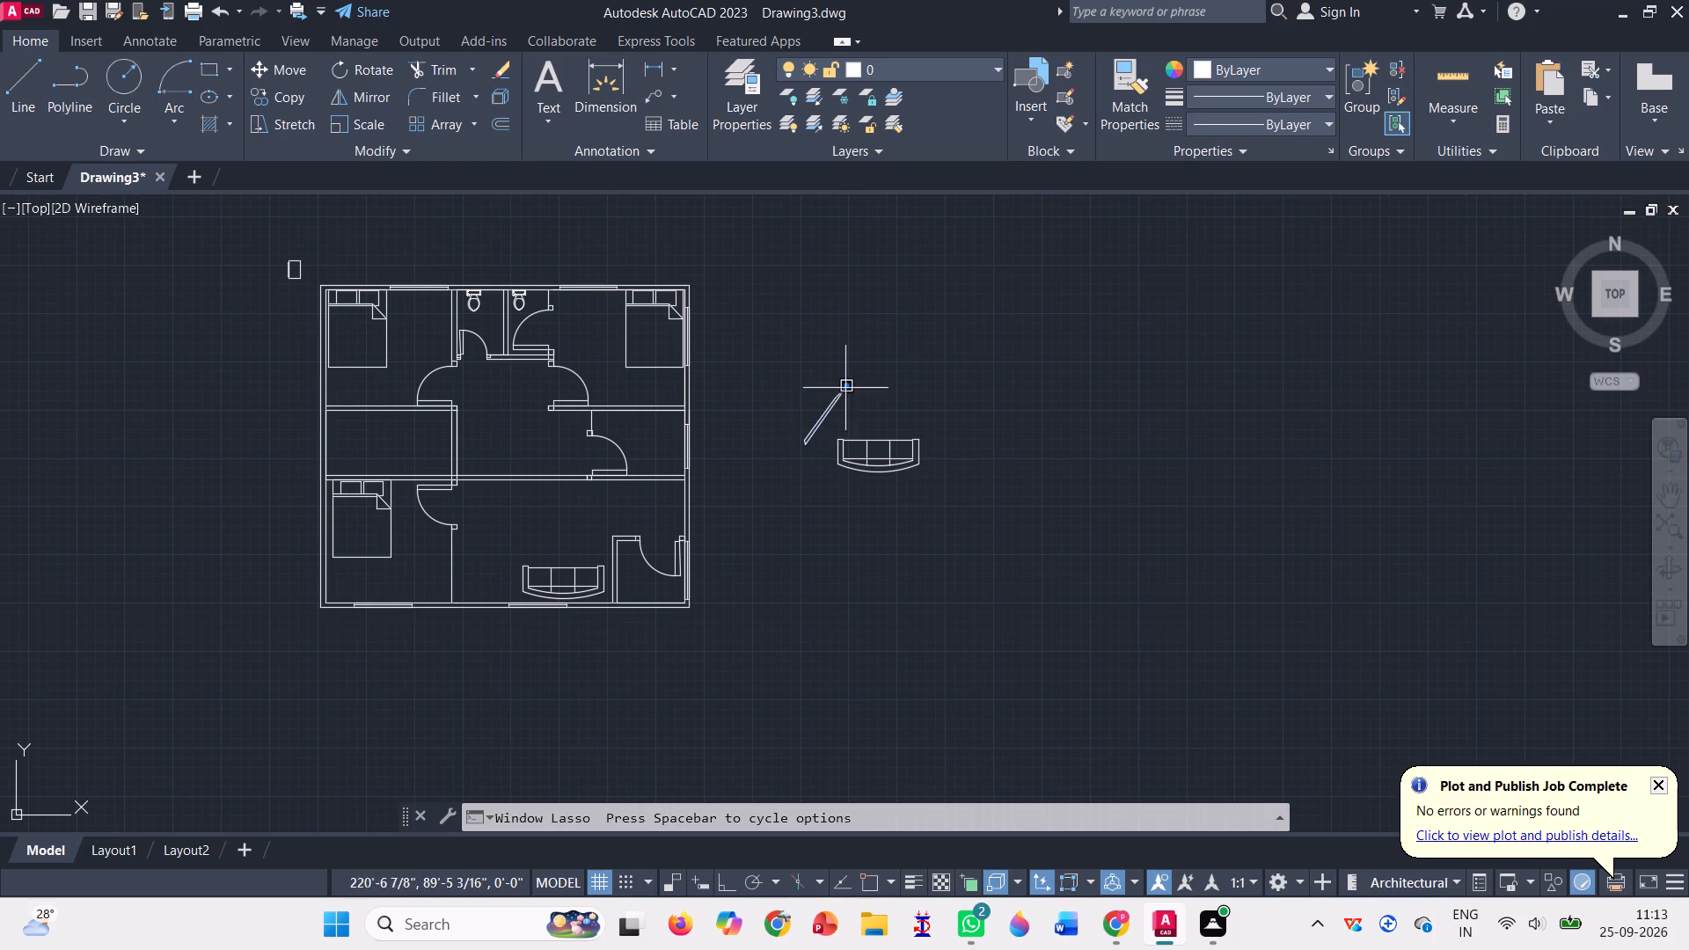
{"action": "left_click_drag", "start_coordinate": [859, 377], "coordinate": [879, 545]}
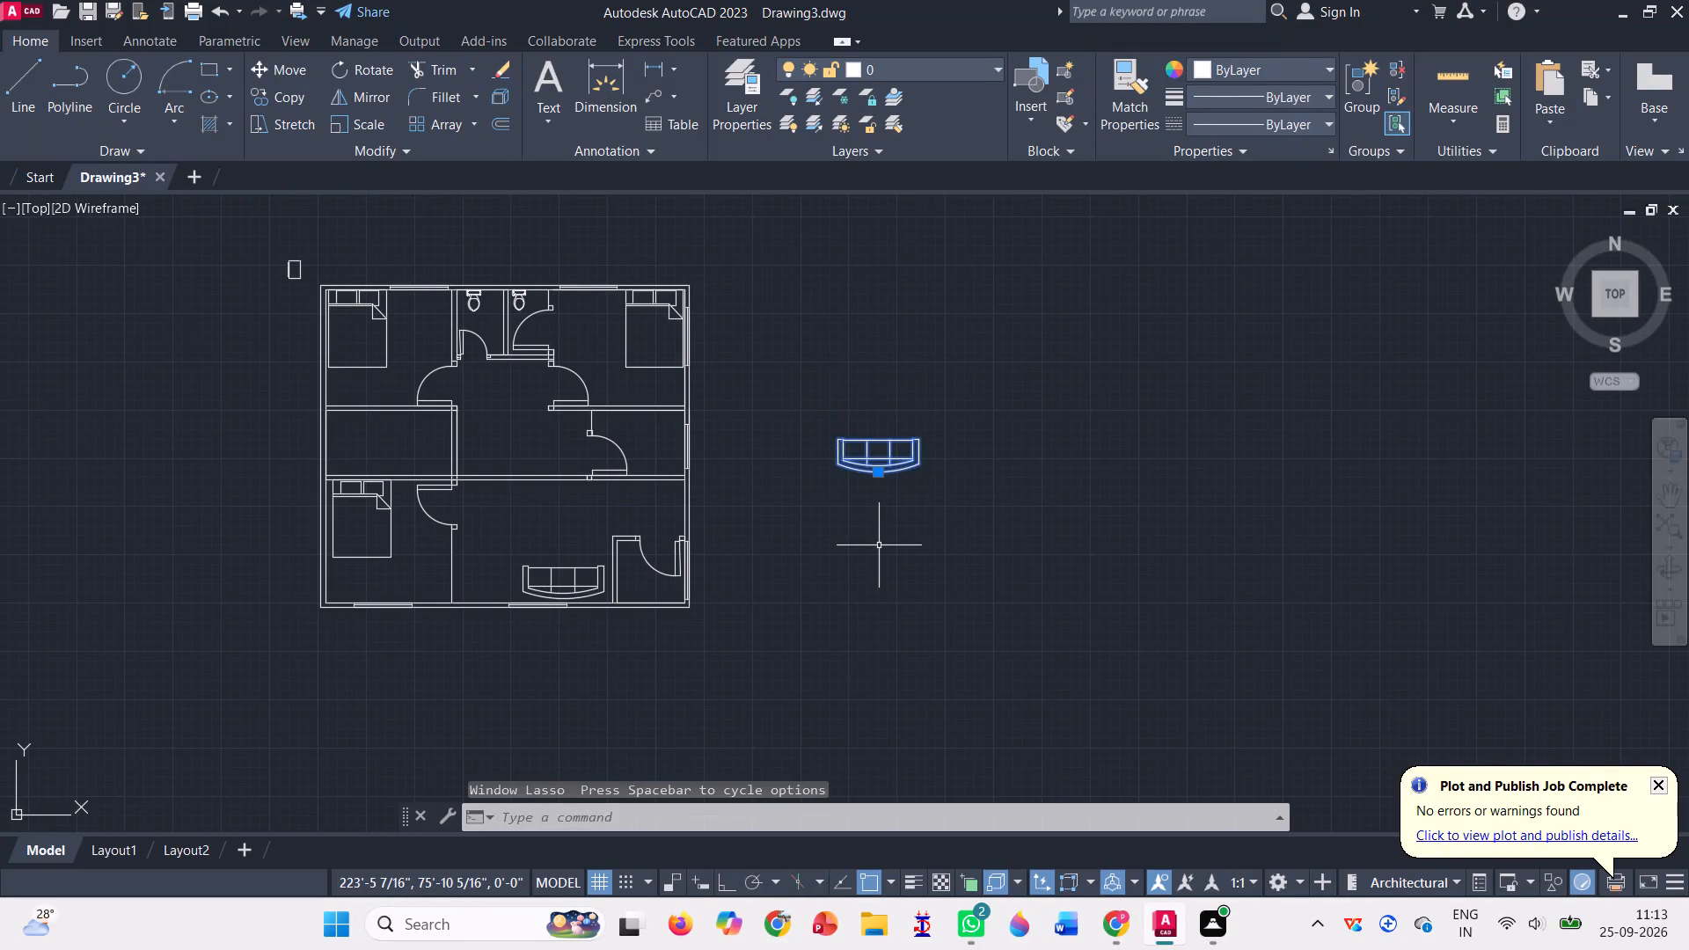
{"action": "key", "text": "Delete"}
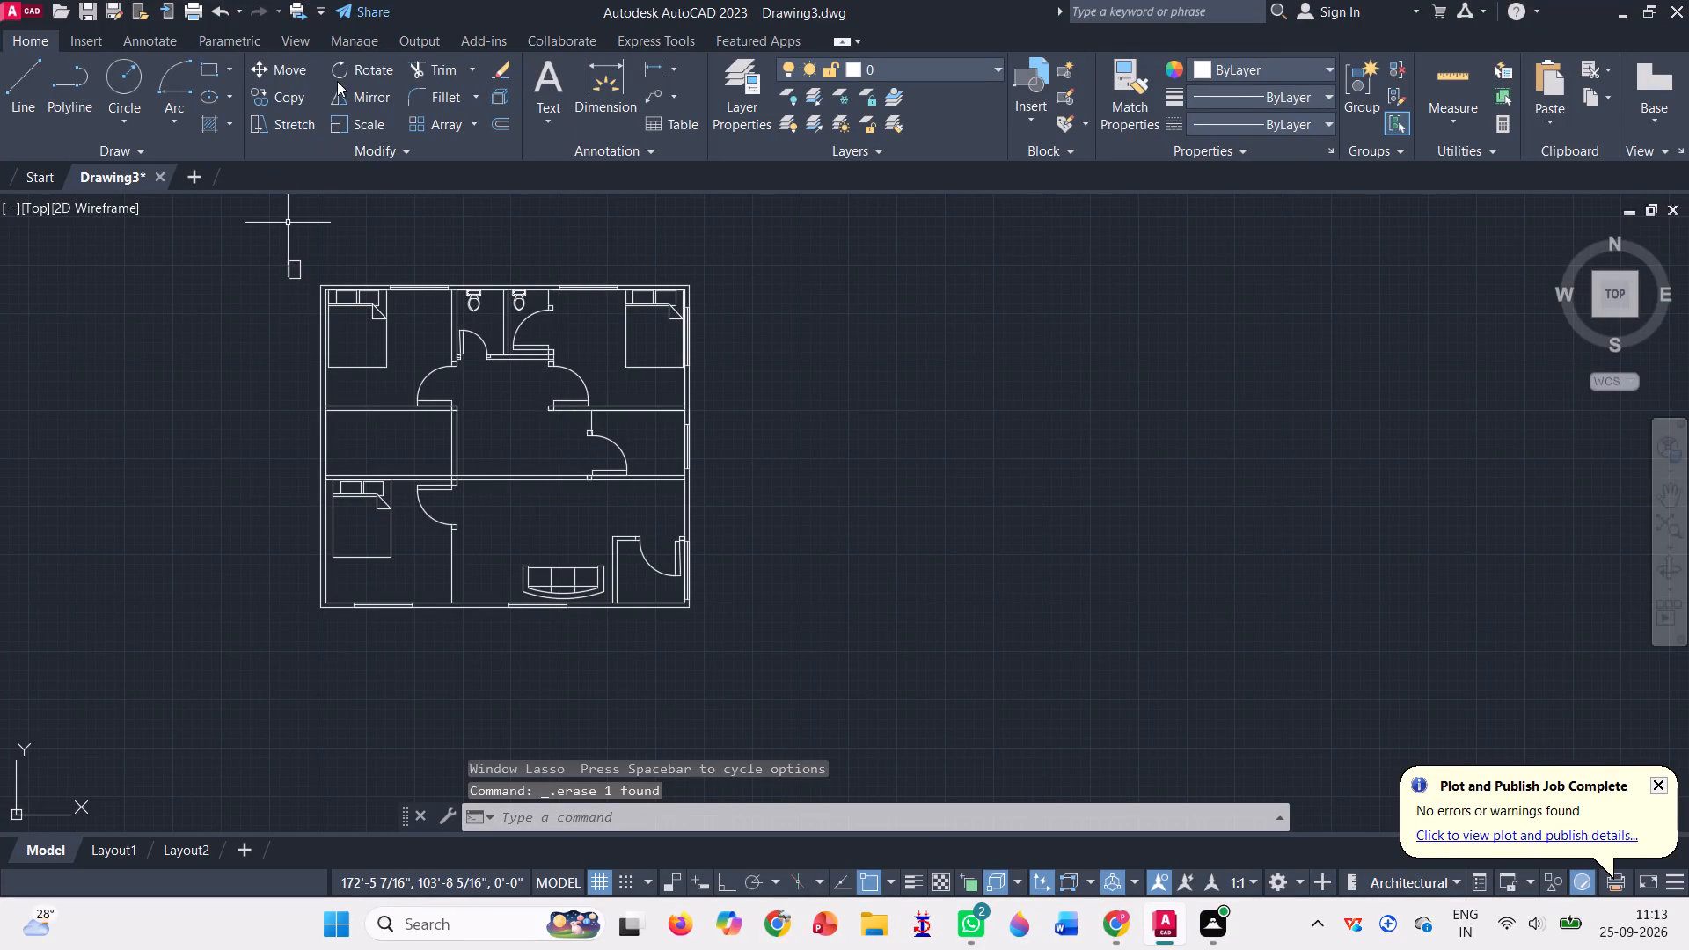
Rotate the small rectangular block northwest of the plan 90° counterclockwise about its northeast corner, using Ortho, so its thin strip faces south.
{"action": "left_click", "coordinate": [350, 63]}
{"action": "scroll", "coordinate": [279, 265], "scroll_direction": "up", "scroll_amount": 2}
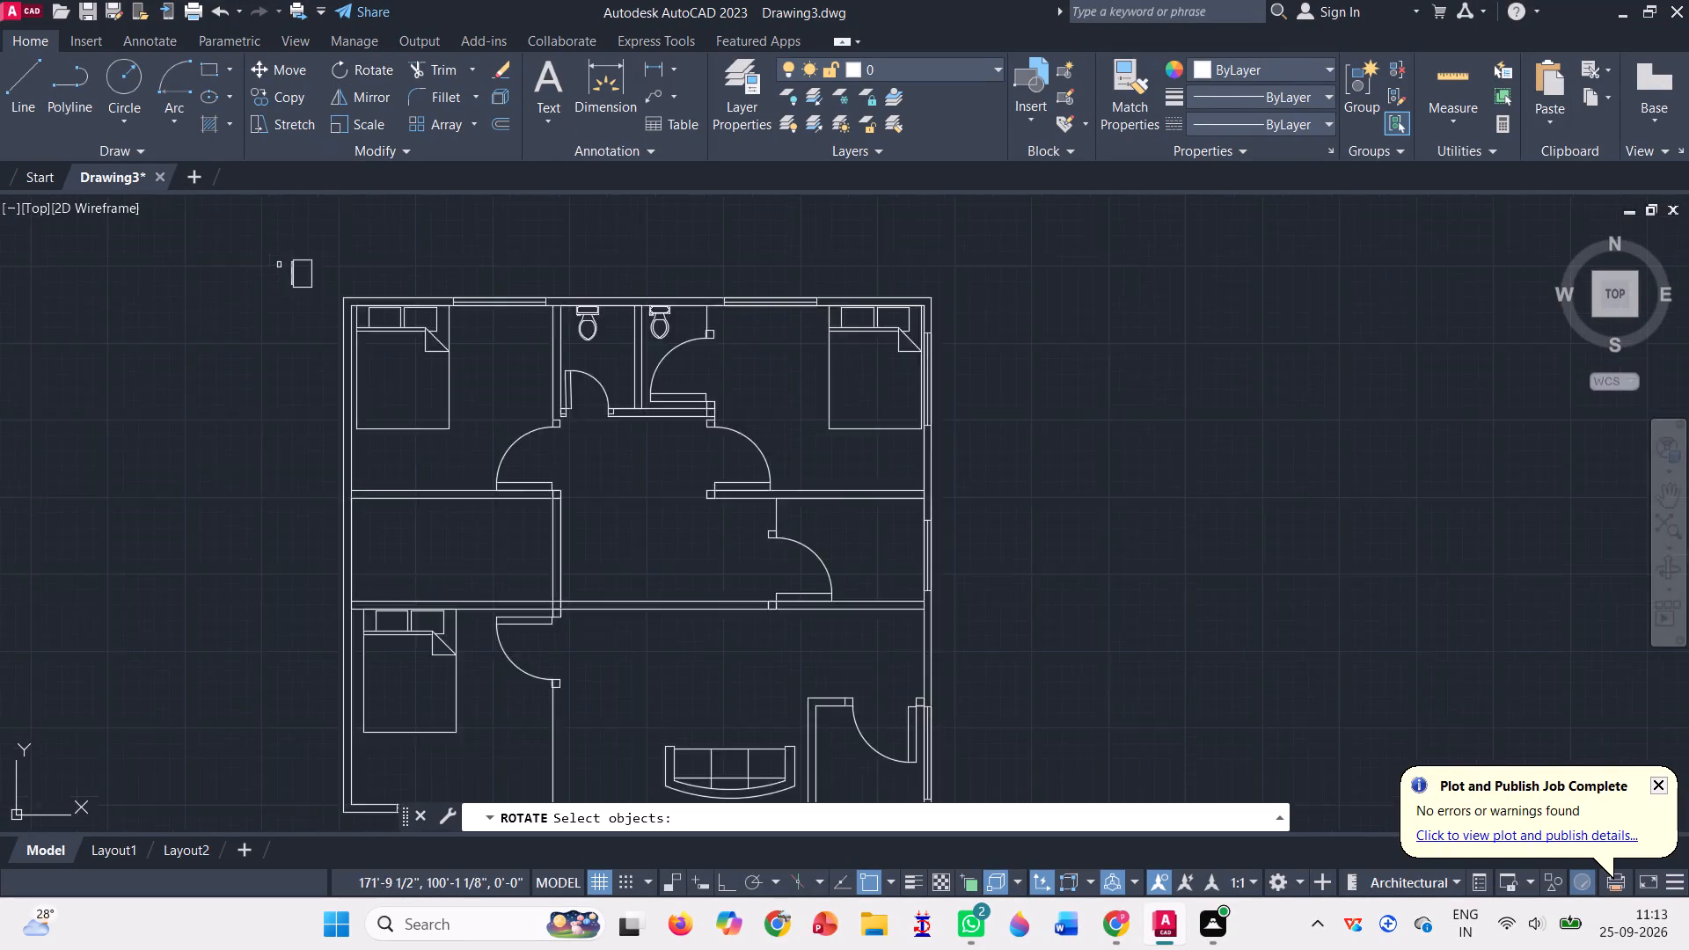
{"action": "scroll", "coordinate": [279, 265], "scroll_direction": "up", "scroll_amount": 2}
{"action": "left_click", "coordinate": [321, 318]}
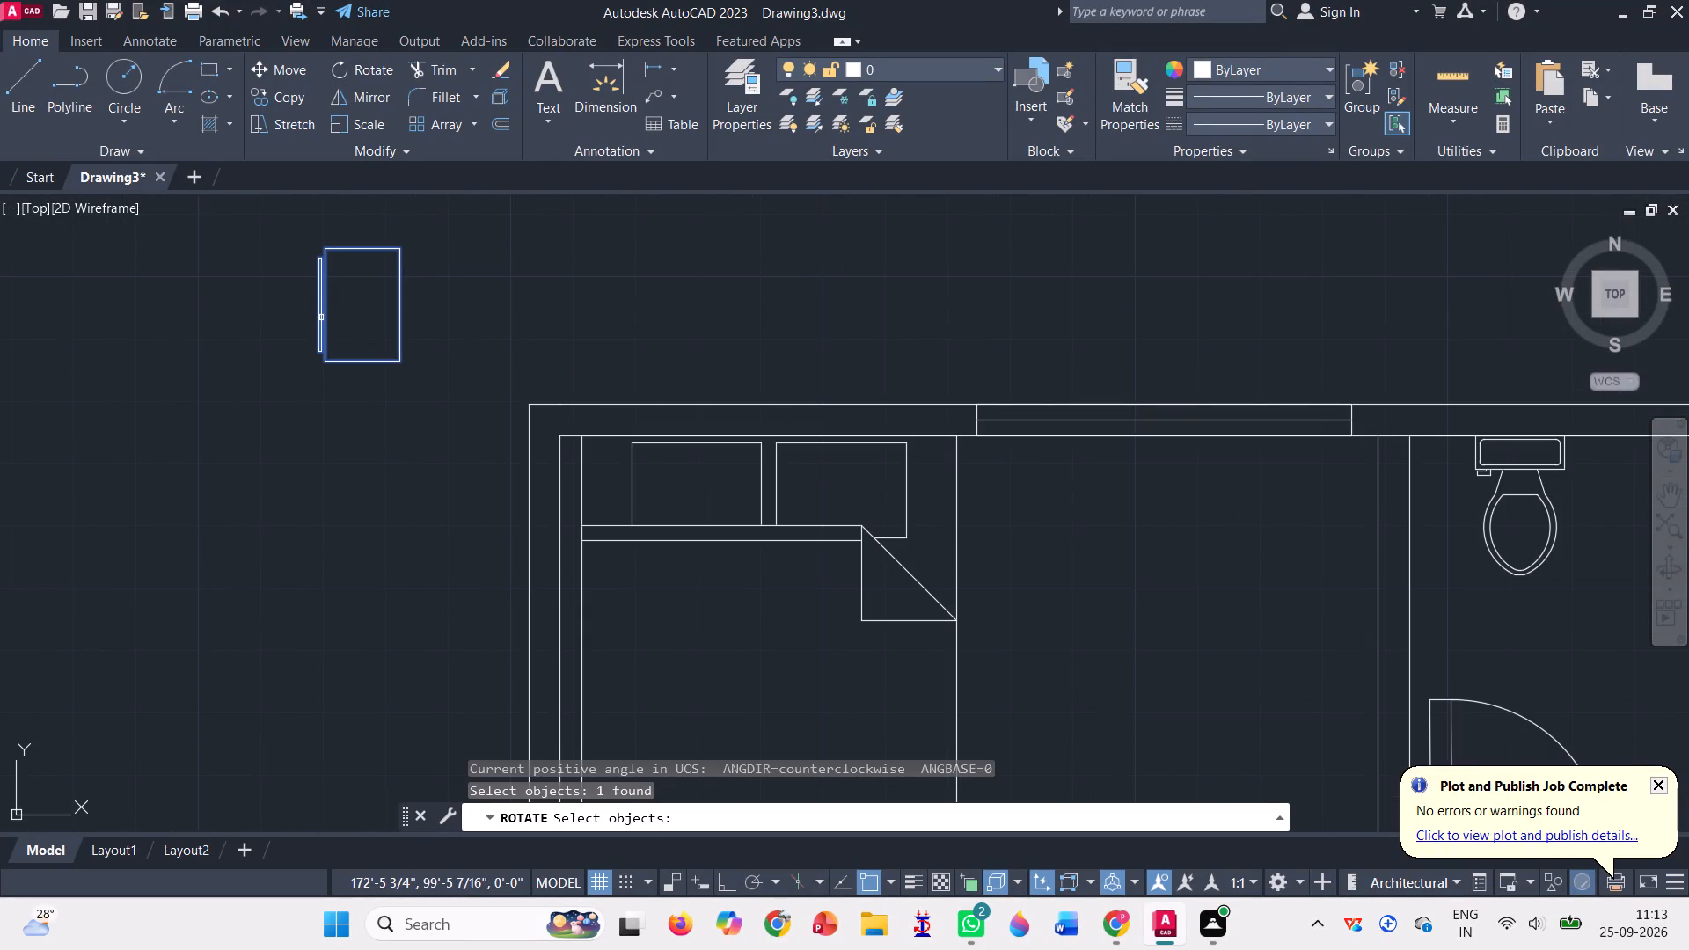
{"action": "key", "text": "Return"}
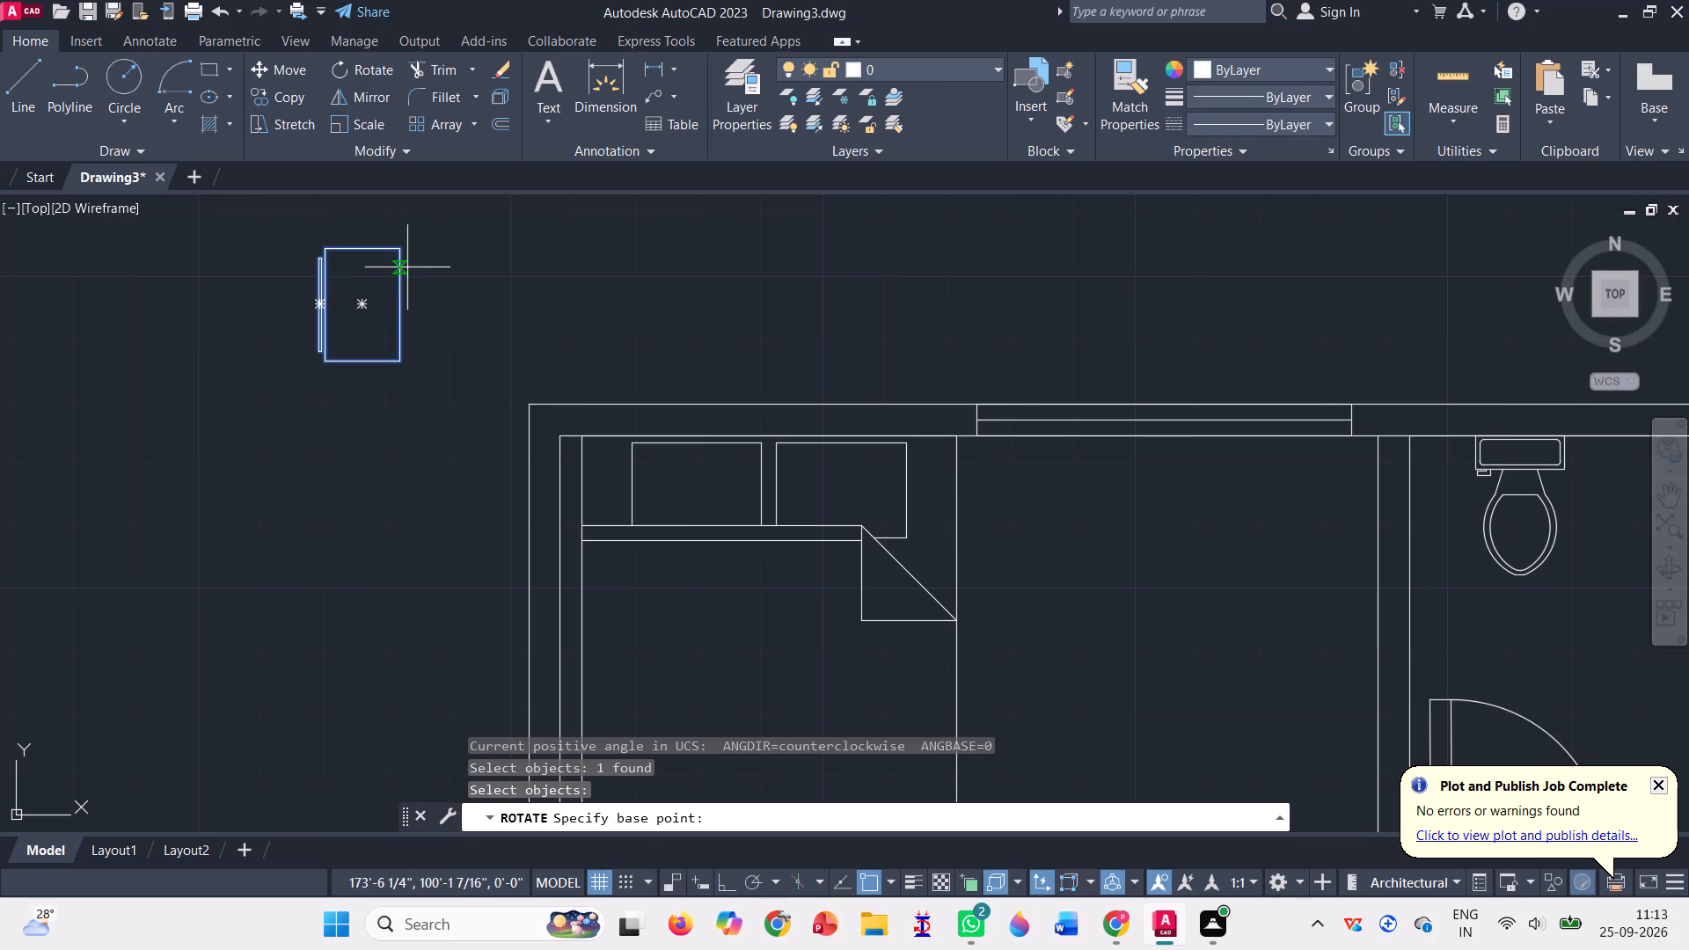
{"action": "left_click", "coordinate": [395, 247]}
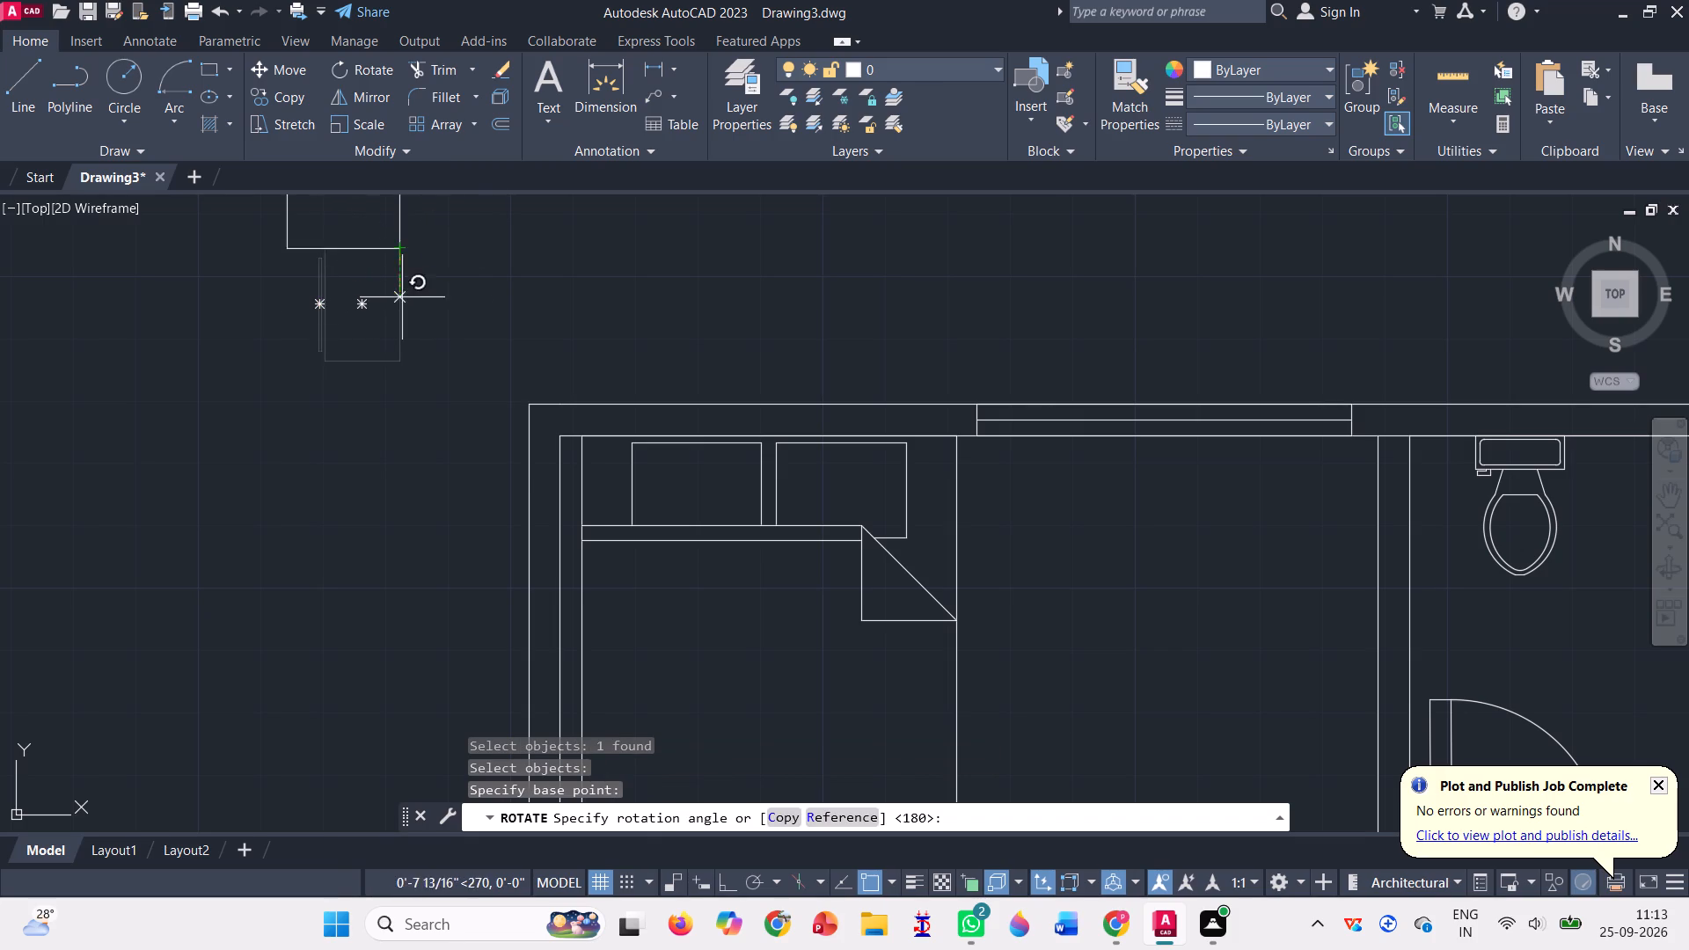
{"action": "left_click", "coordinate": [719, 888]}
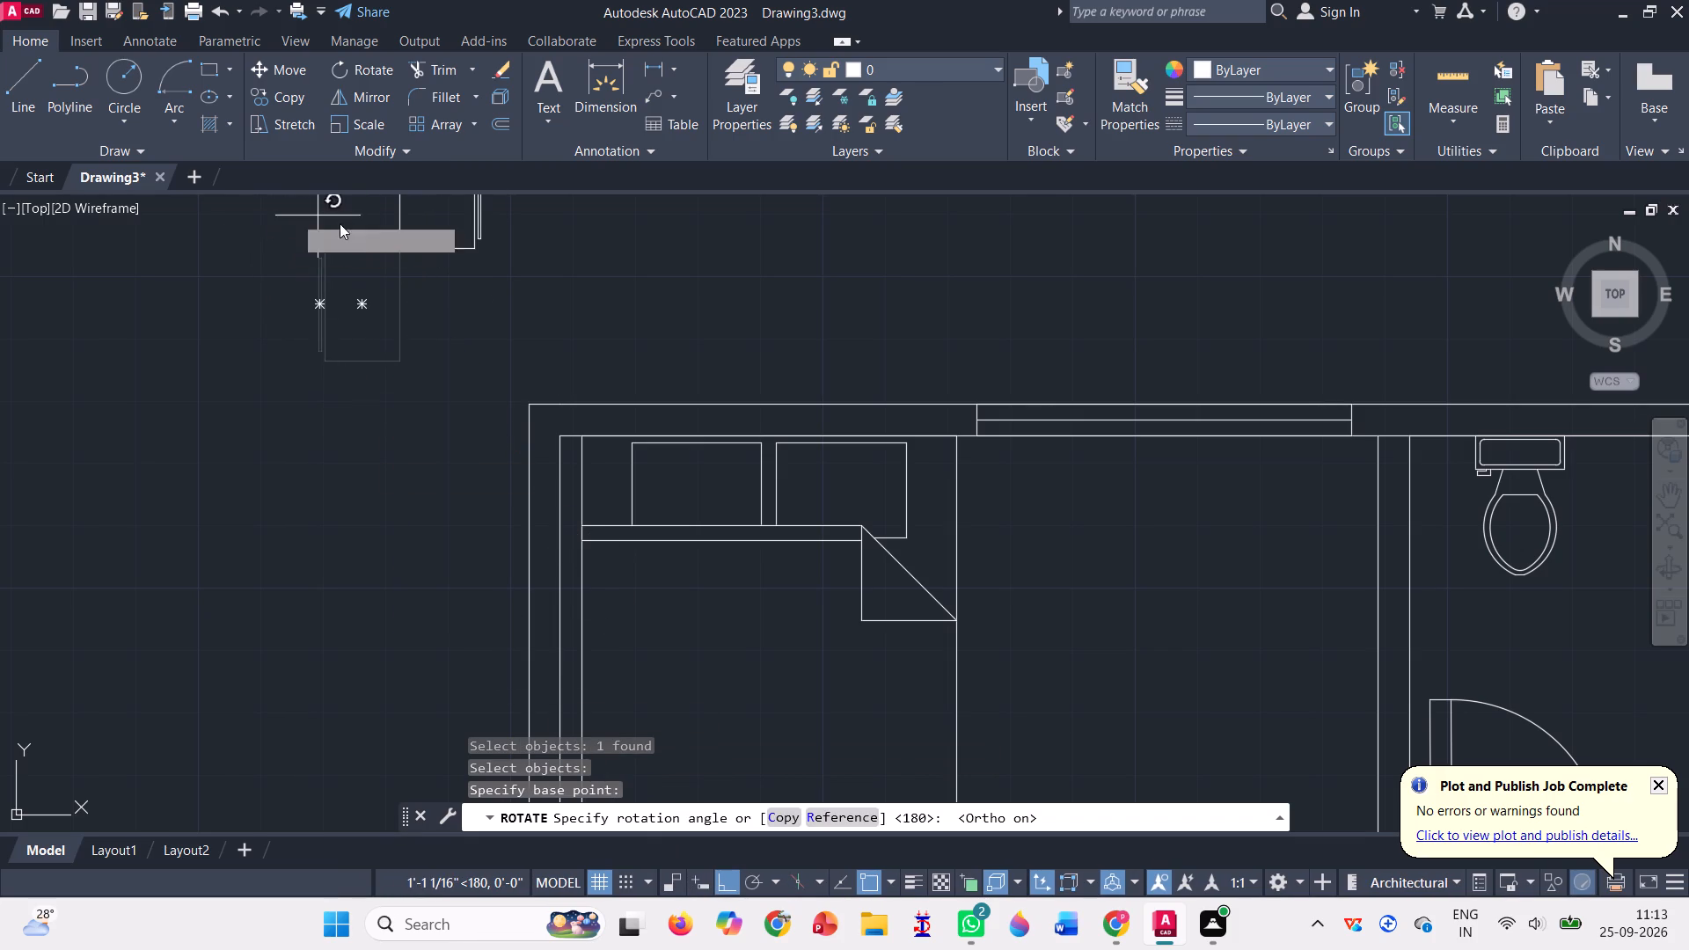
{"action": "scroll", "coordinate": [377, 295], "scroll_direction": "down", "scroll_amount": 4}
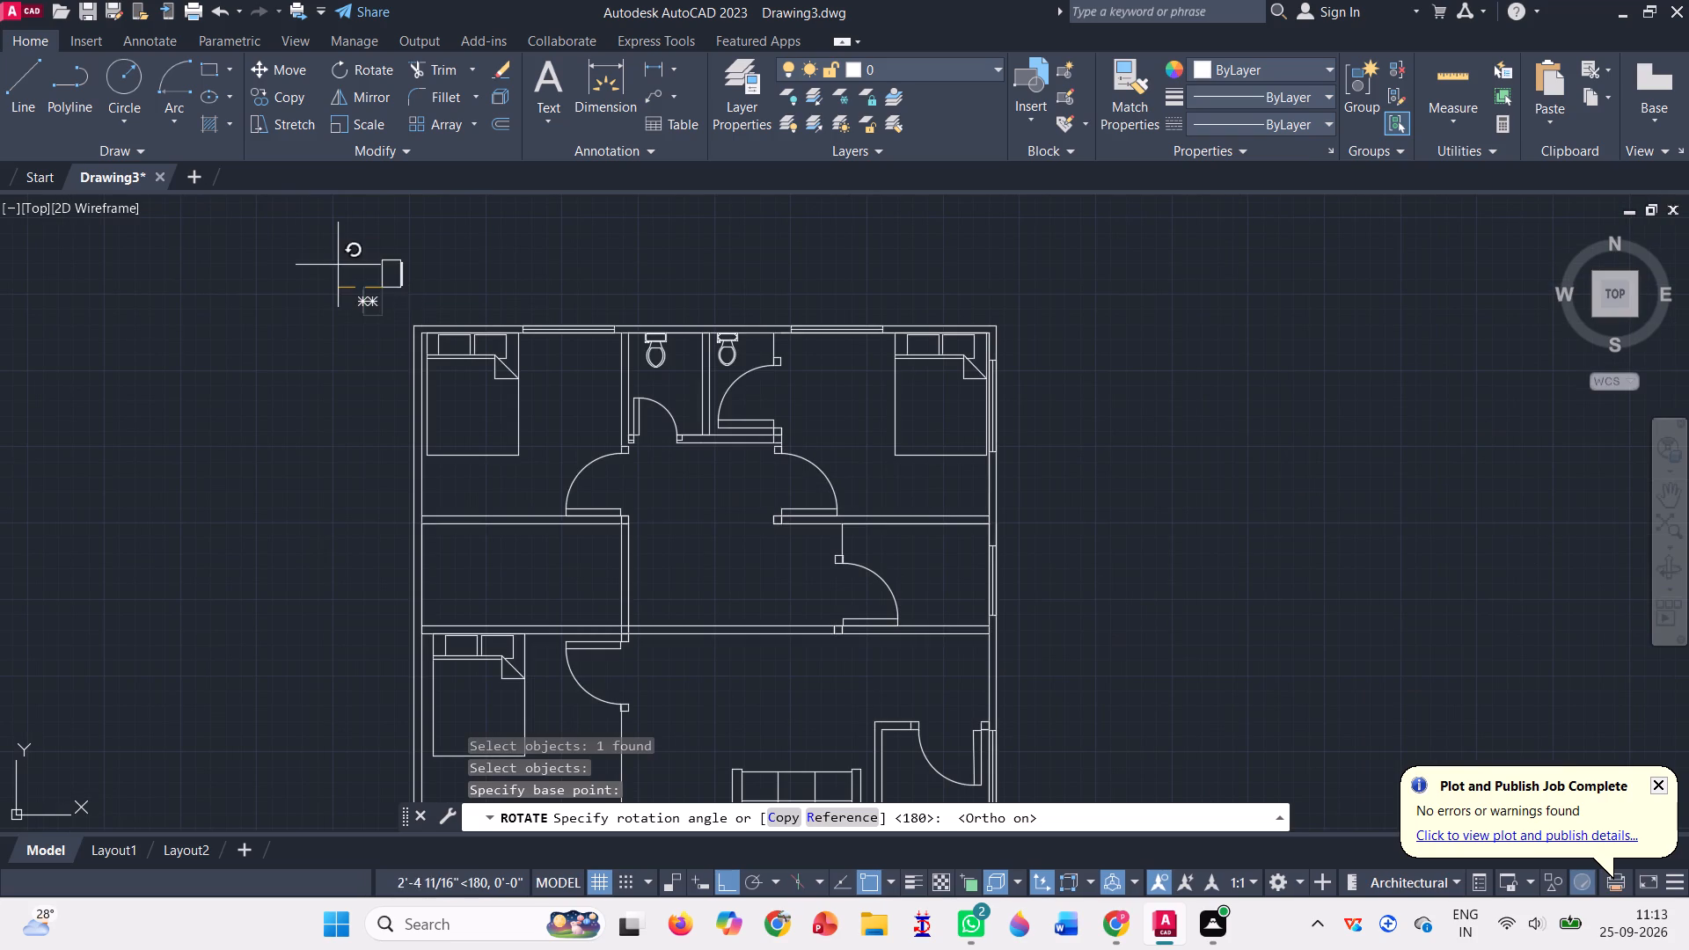
{"action": "left_click", "coordinate": [386, 224]}
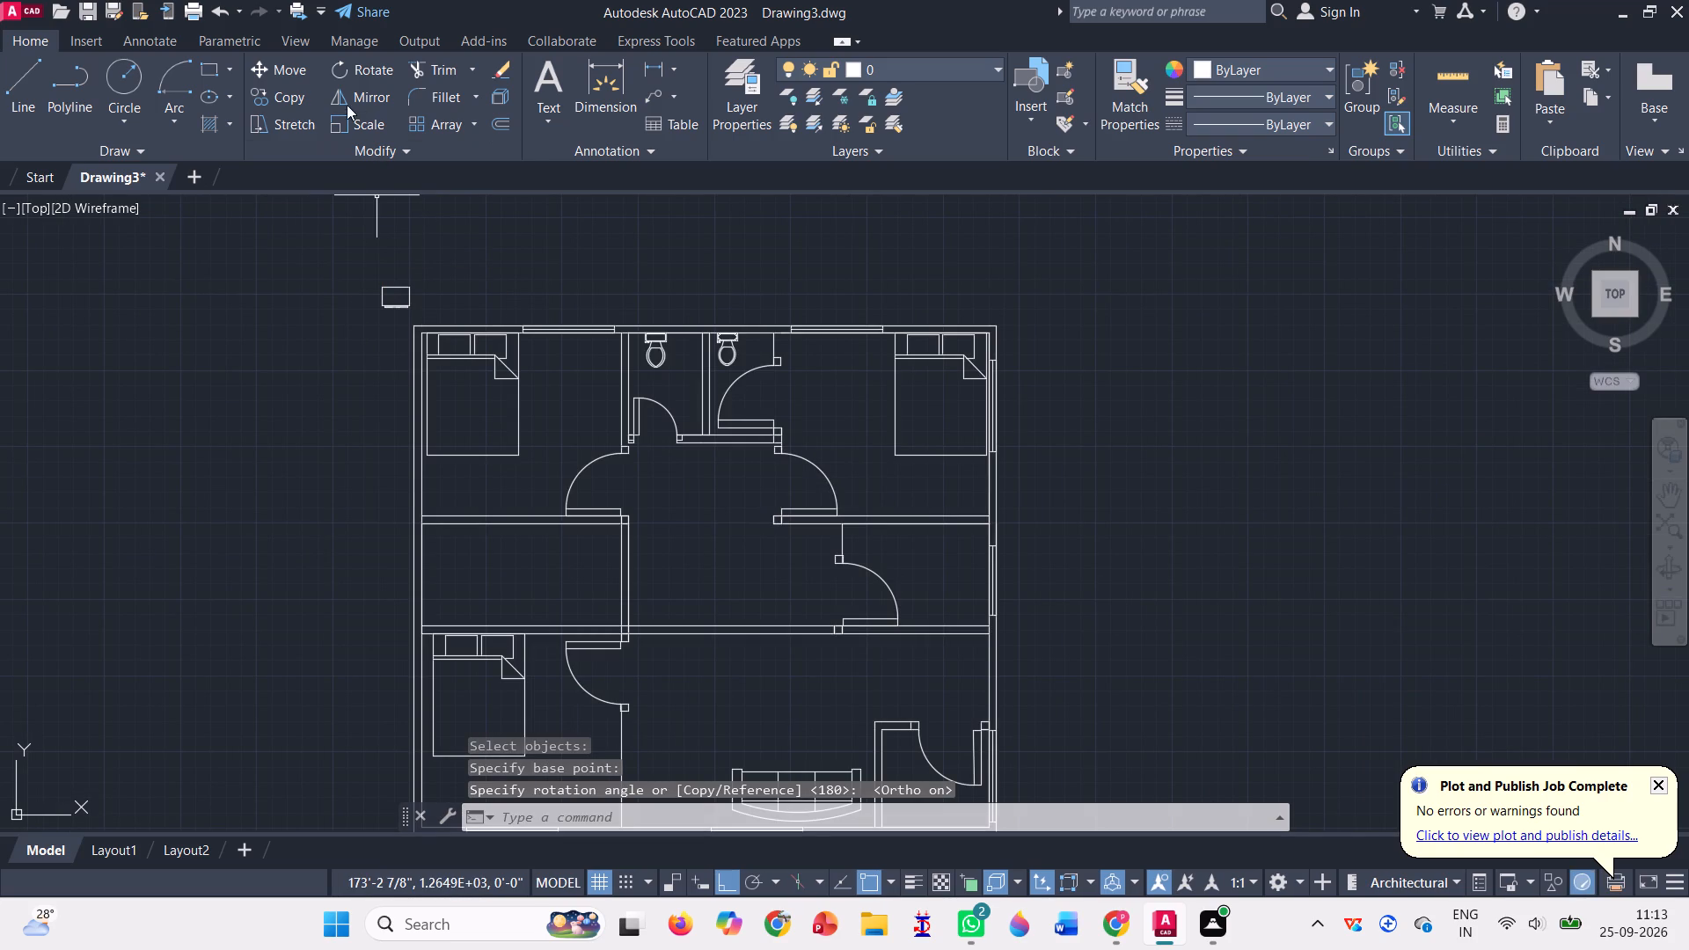
With Ortho off, move the rotated block by its northwest corner into the middle east room, against its north wall.
{"action": "left_click", "coordinate": [293, 72]}
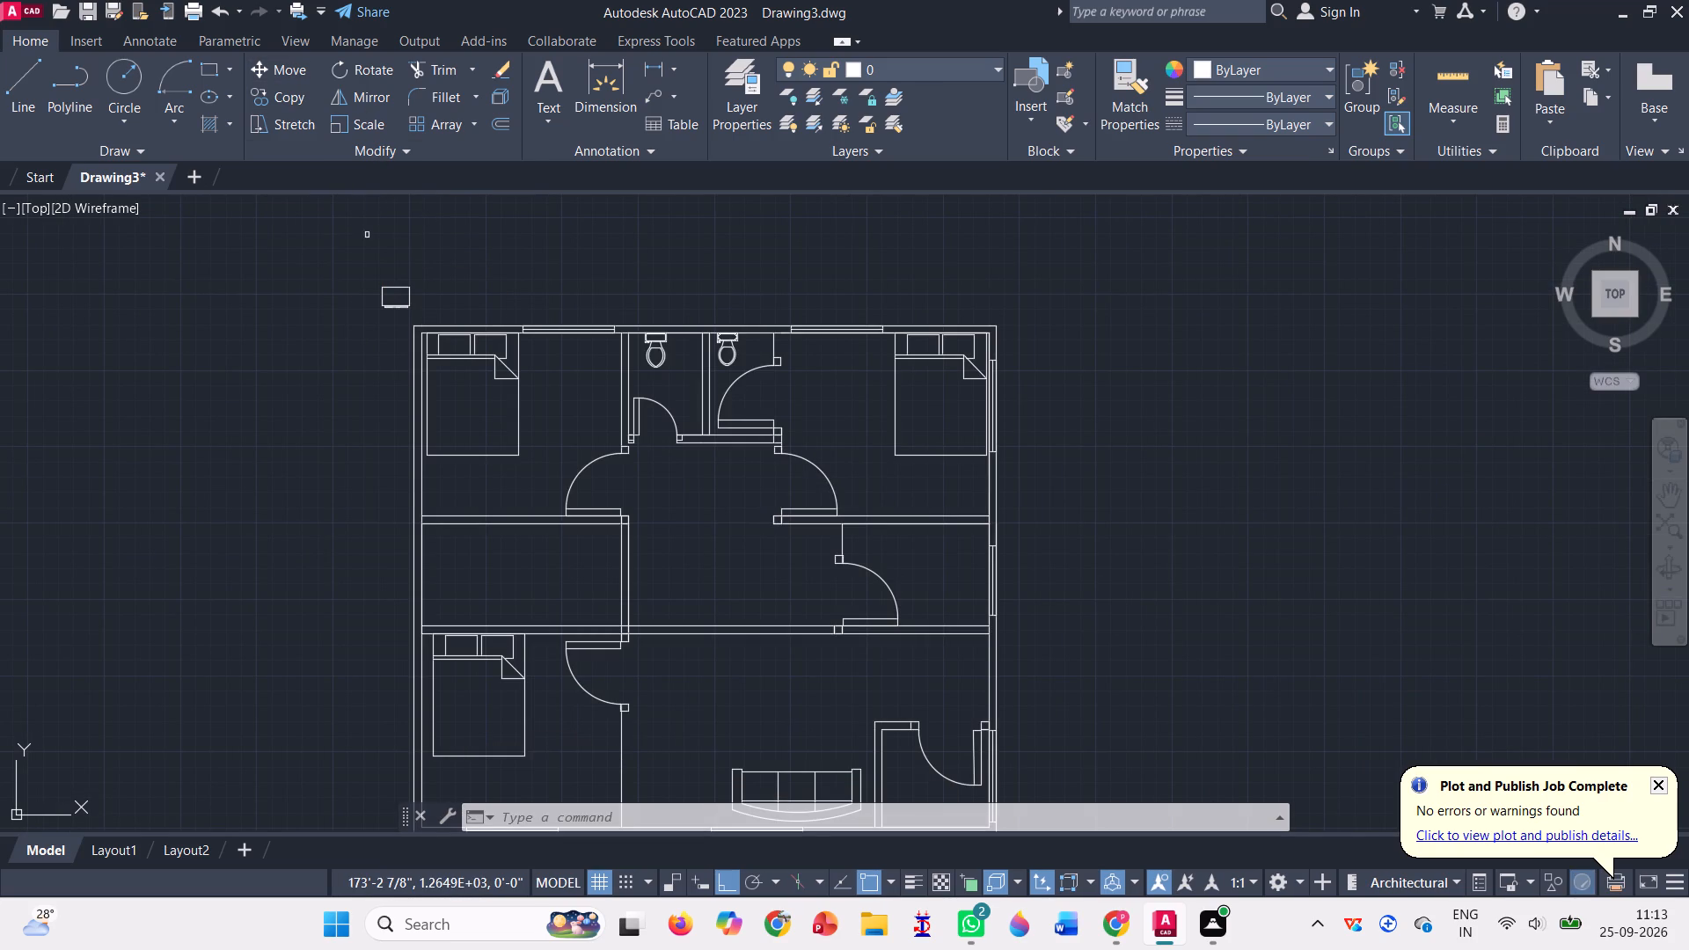
{"action": "left_click", "coordinate": [385, 307]}
{"action": "key", "text": "Return"}
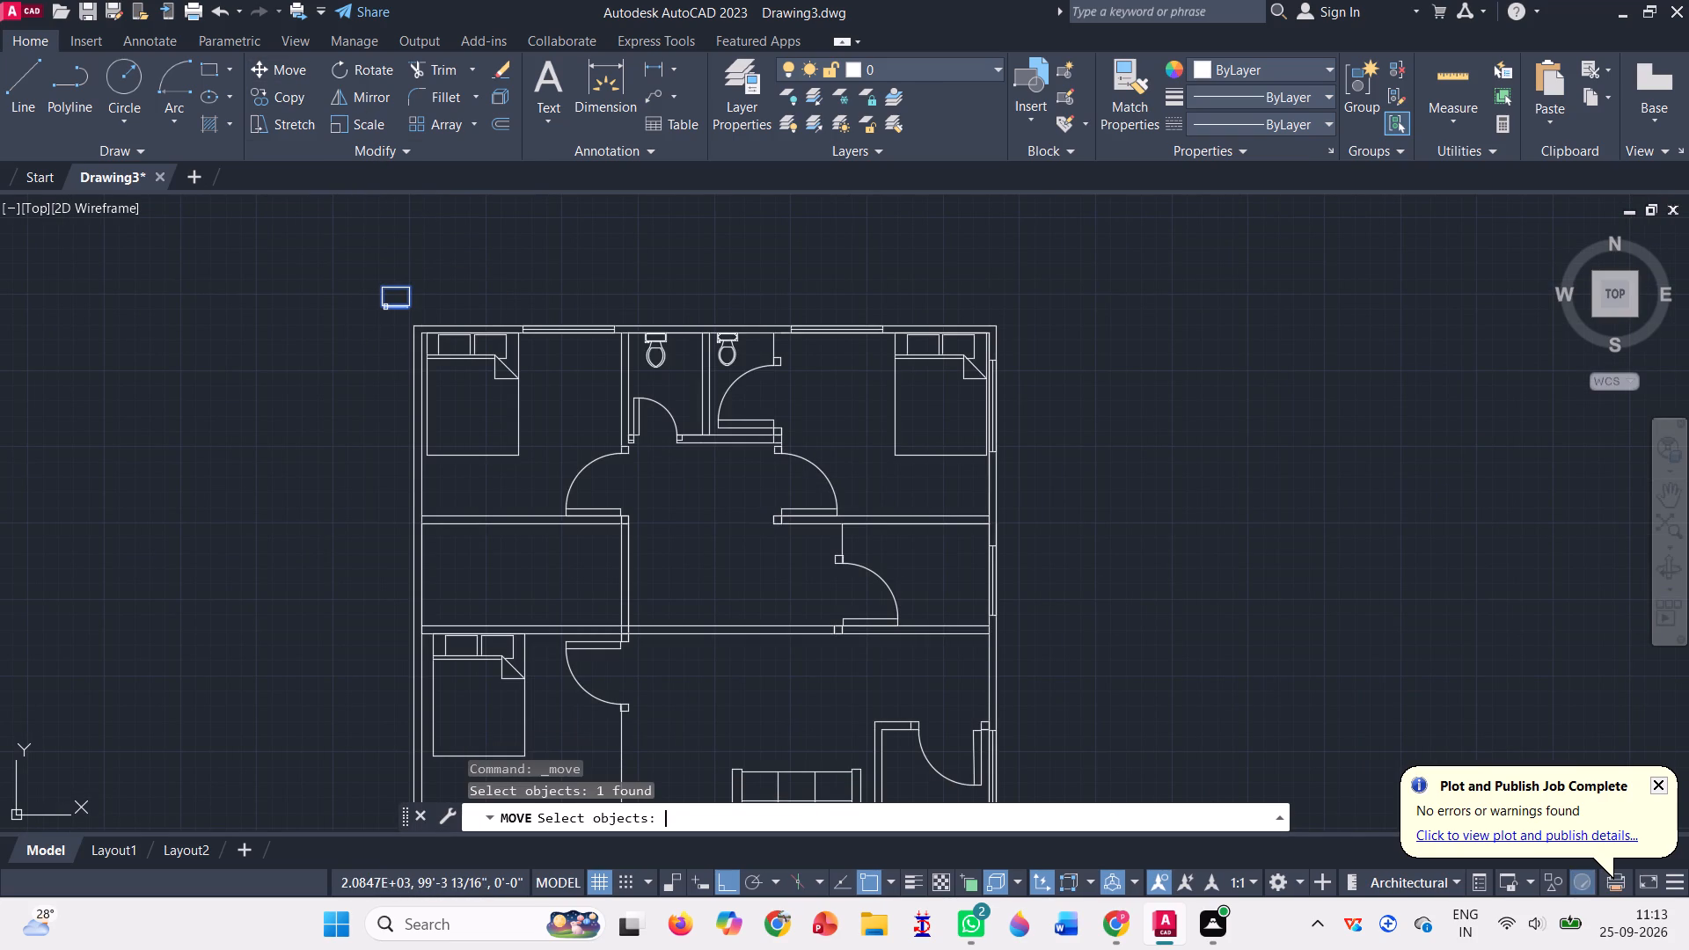
{"action": "scroll", "coordinate": [385, 307], "scroll_direction": "up", "scroll_amount": 3}
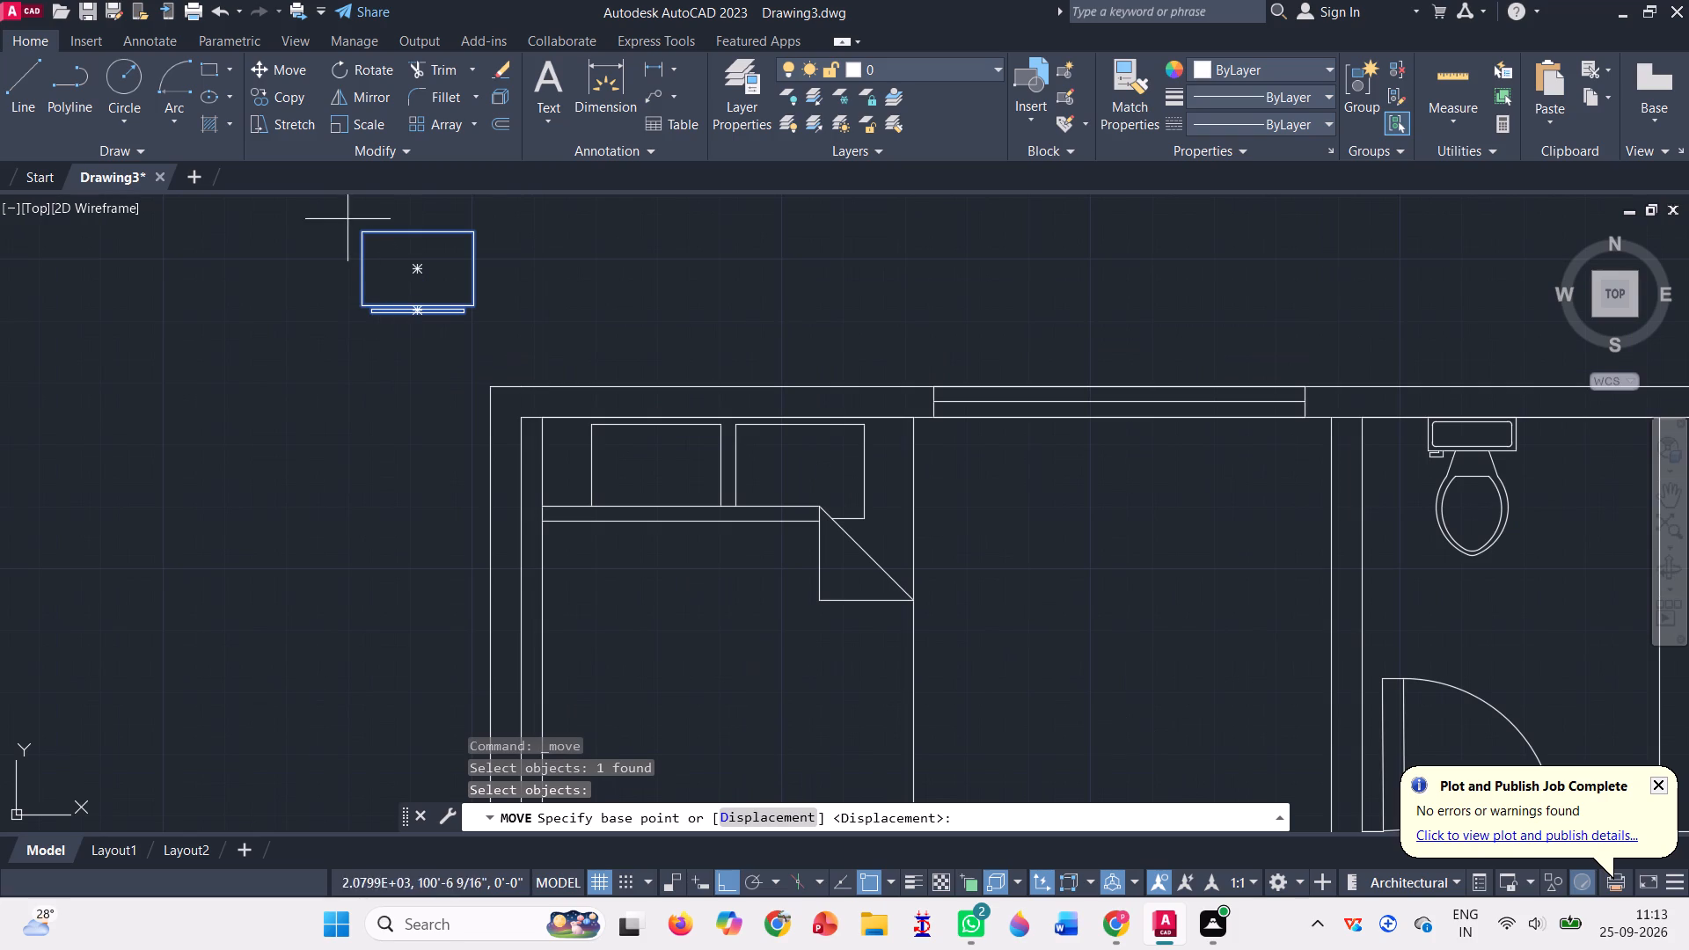
{"action": "left_click", "coordinate": [360, 236]}
{"action": "scroll", "coordinate": [311, 243], "scroll_direction": "down", "scroll_amount": 1}
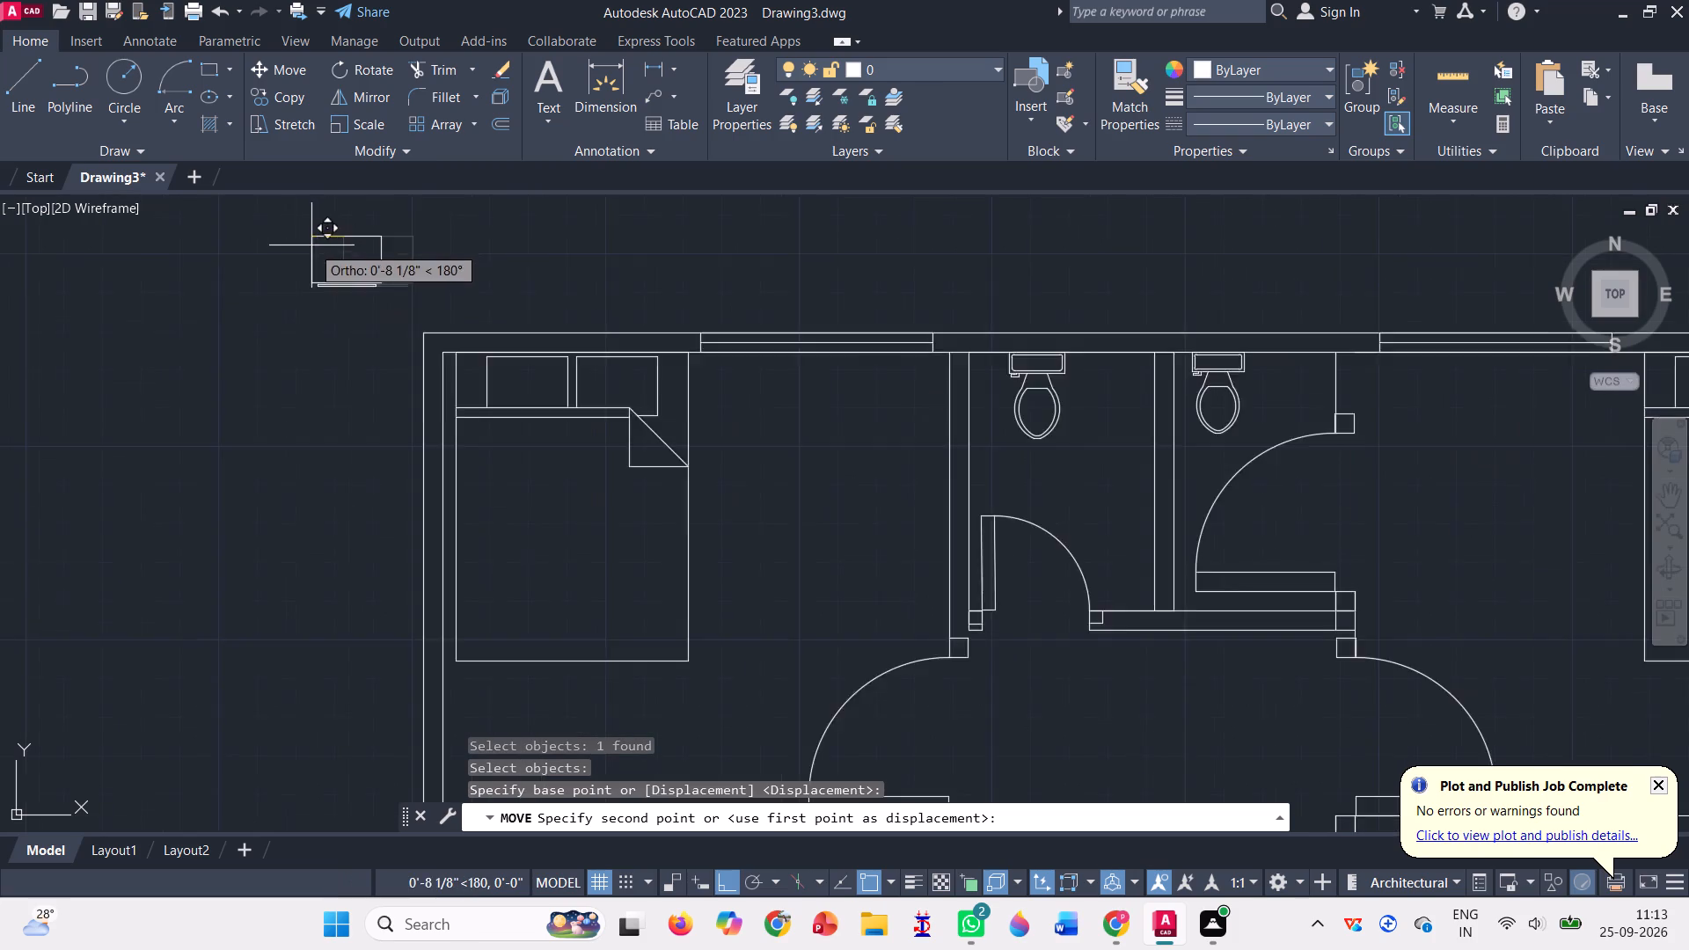
{"action": "scroll", "coordinate": [308, 248], "scroll_direction": "down", "scroll_amount": 2}
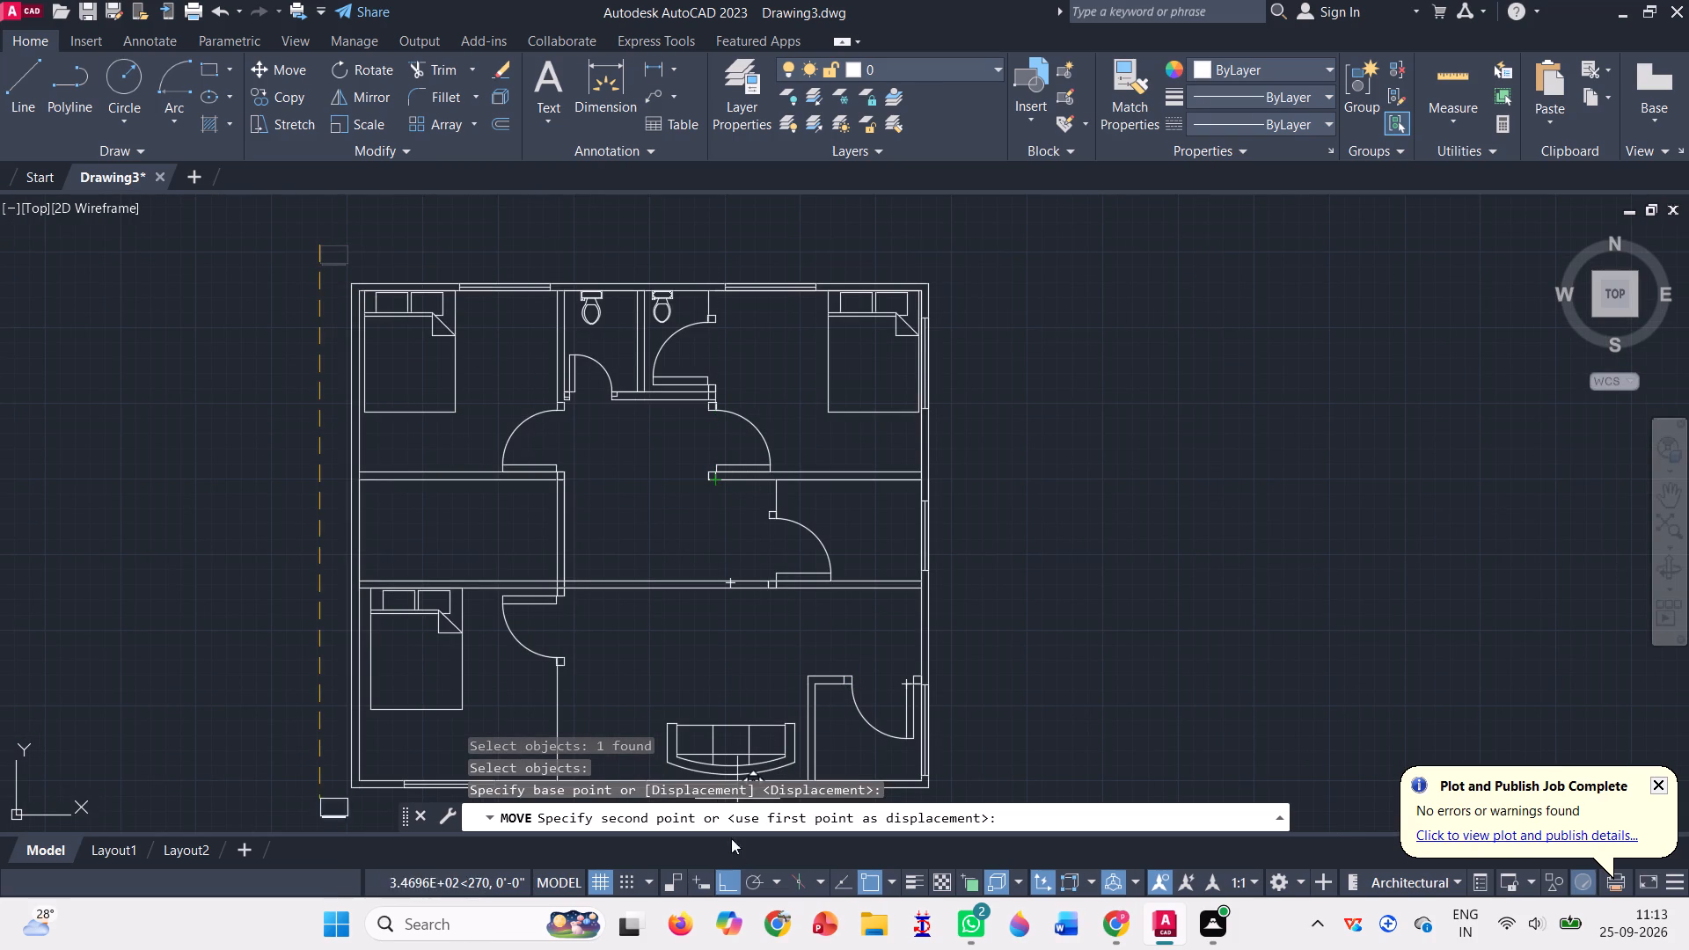
{"action": "left_click", "coordinate": [735, 881]}
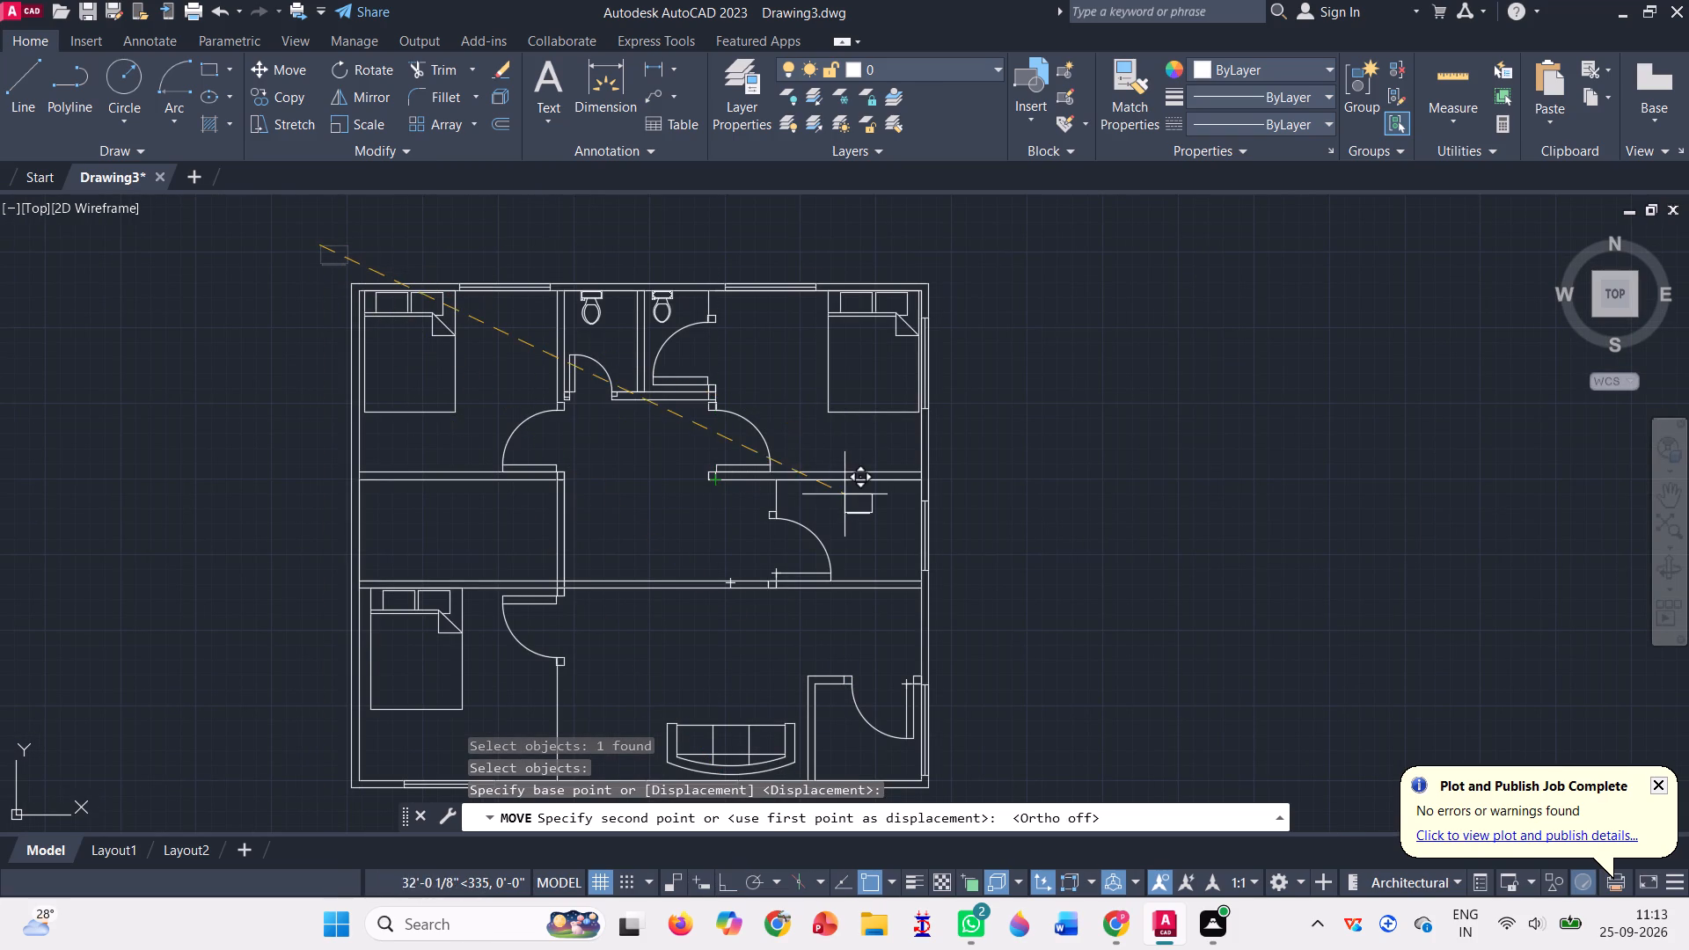
{"action": "scroll", "coordinate": [842, 504], "scroll_direction": "up", "scroll_amount": 4}
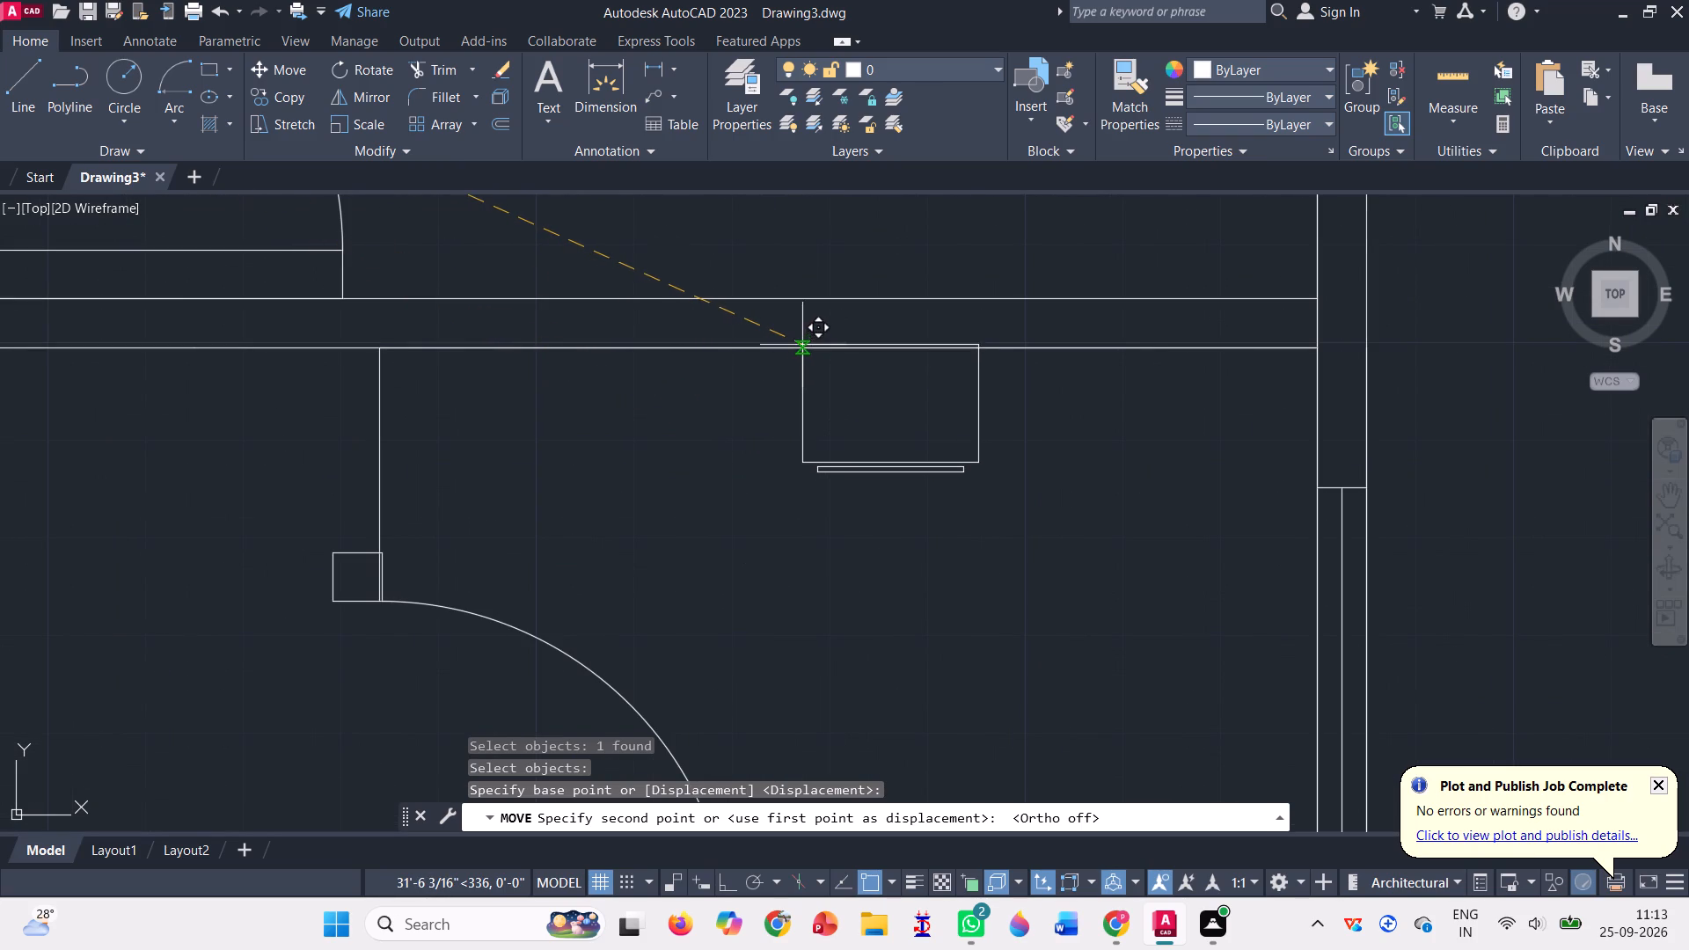
{"action": "left_click", "coordinate": [795, 351]}
Draw a line along the inner east edge of the middle west room, from its north wall to its south wall.
{"action": "scroll", "coordinate": [795, 346], "scroll_direction": "down", "scroll_amount": 2}
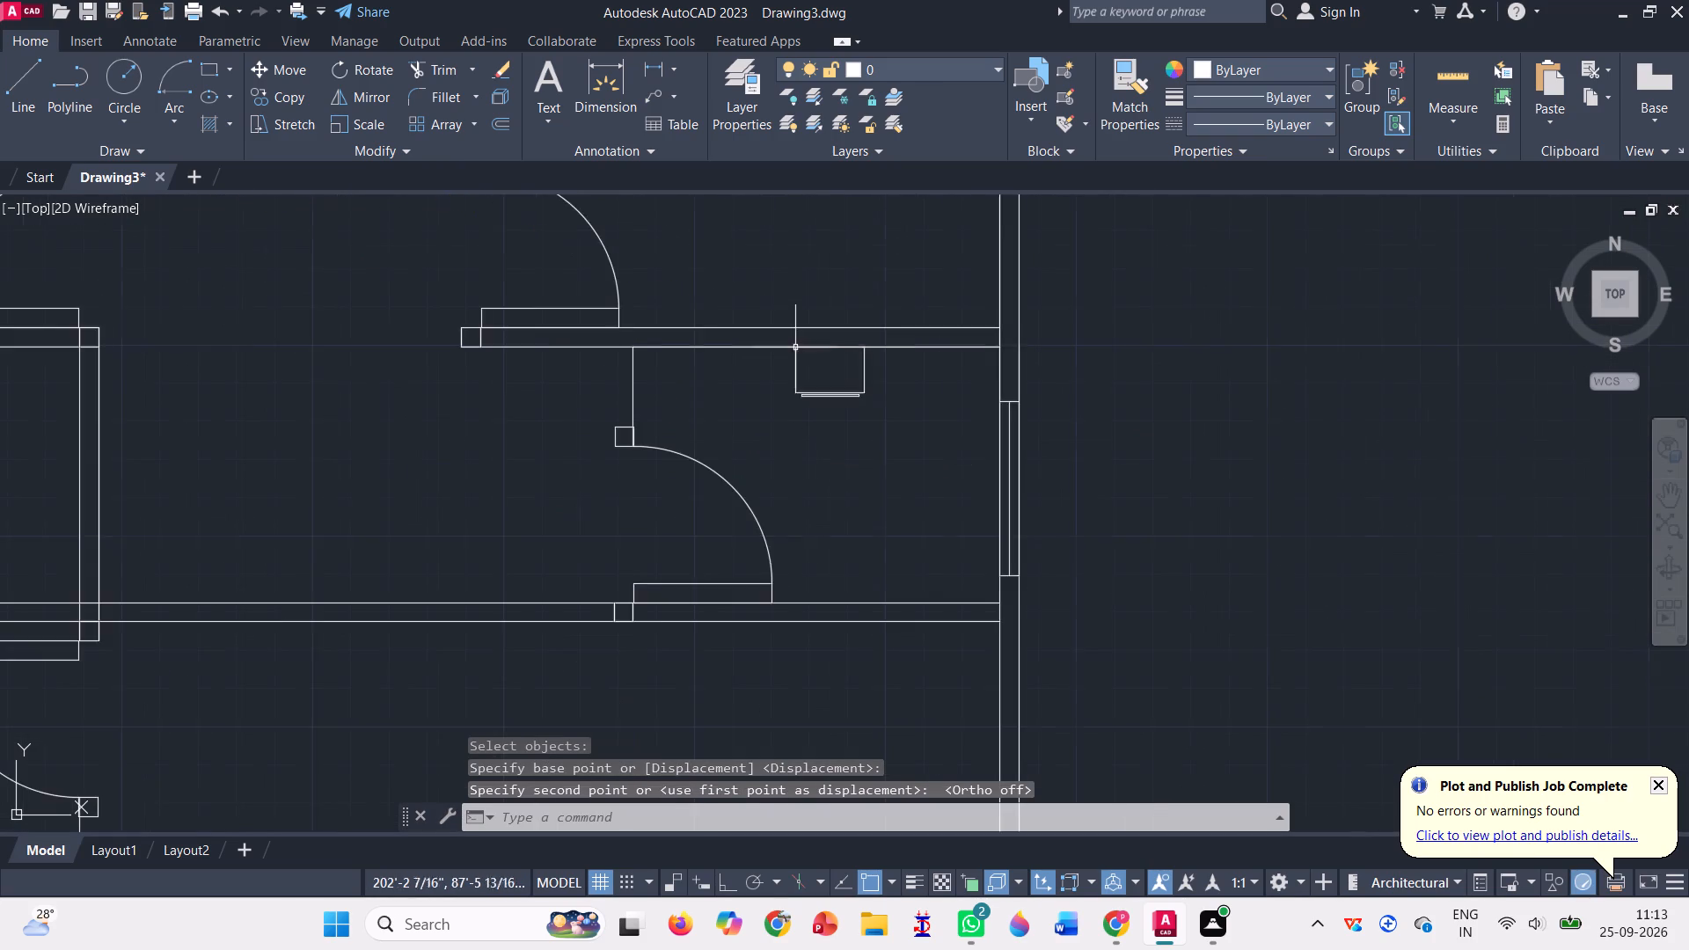
{"action": "scroll", "coordinate": [795, 347], "scroll_direction": "down", "scroll_amount": 4}
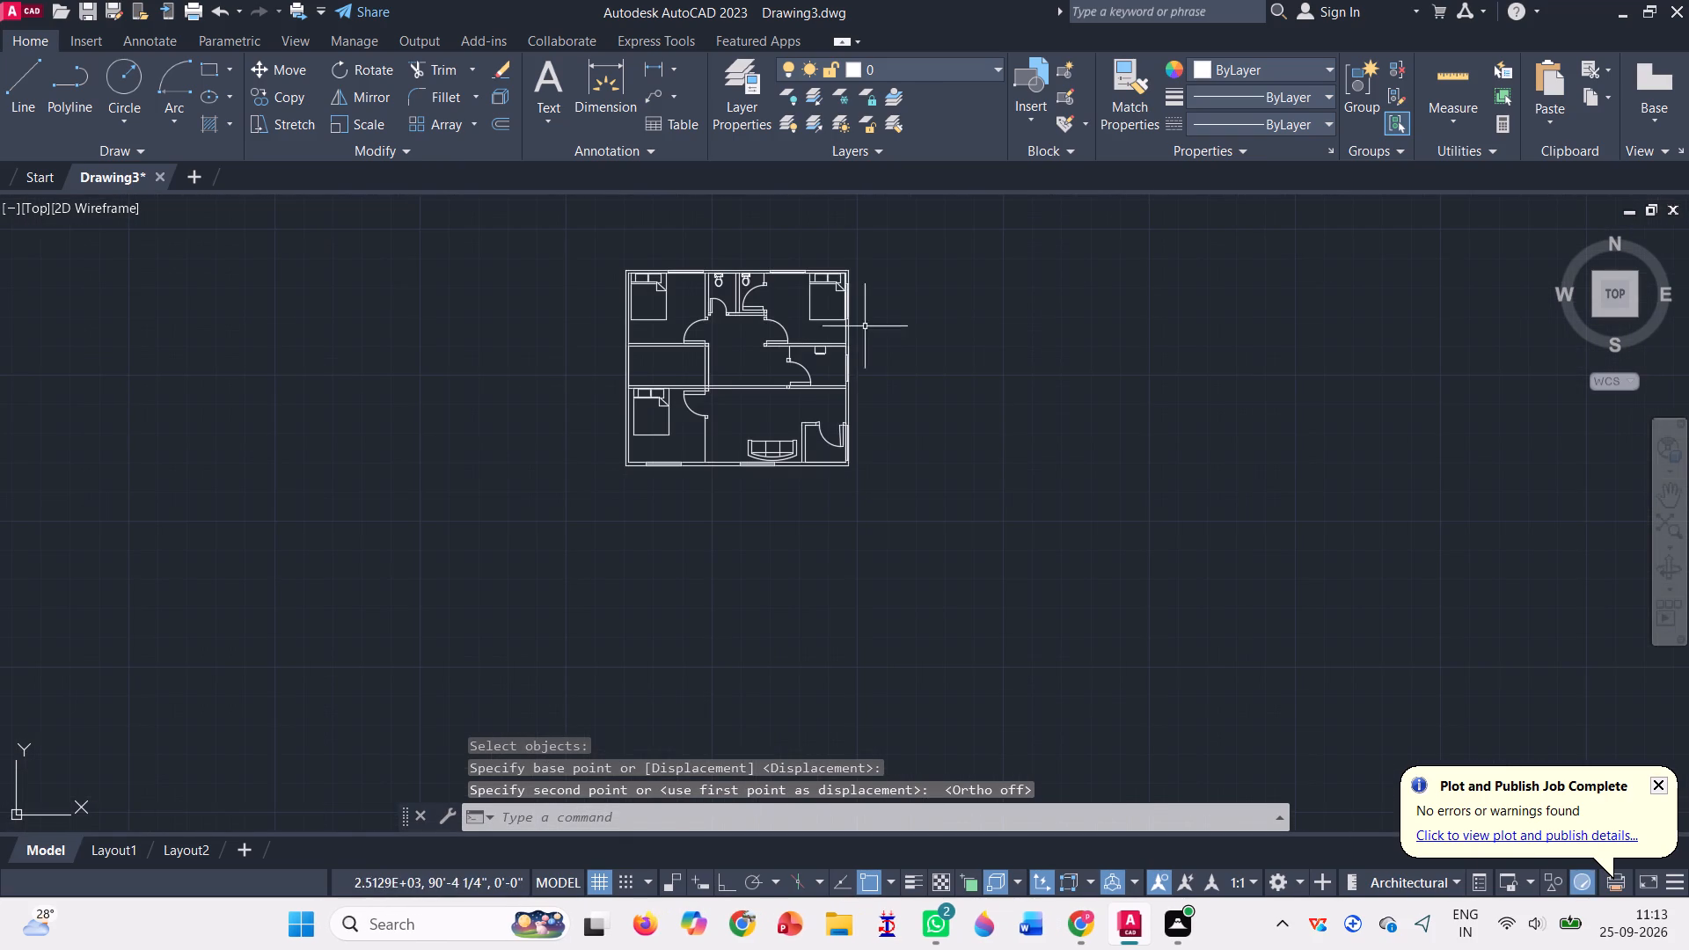
{"action": "scroll", "coordinate": [844, 276], "scroll_direction": "up", "scroll_amount": 1}
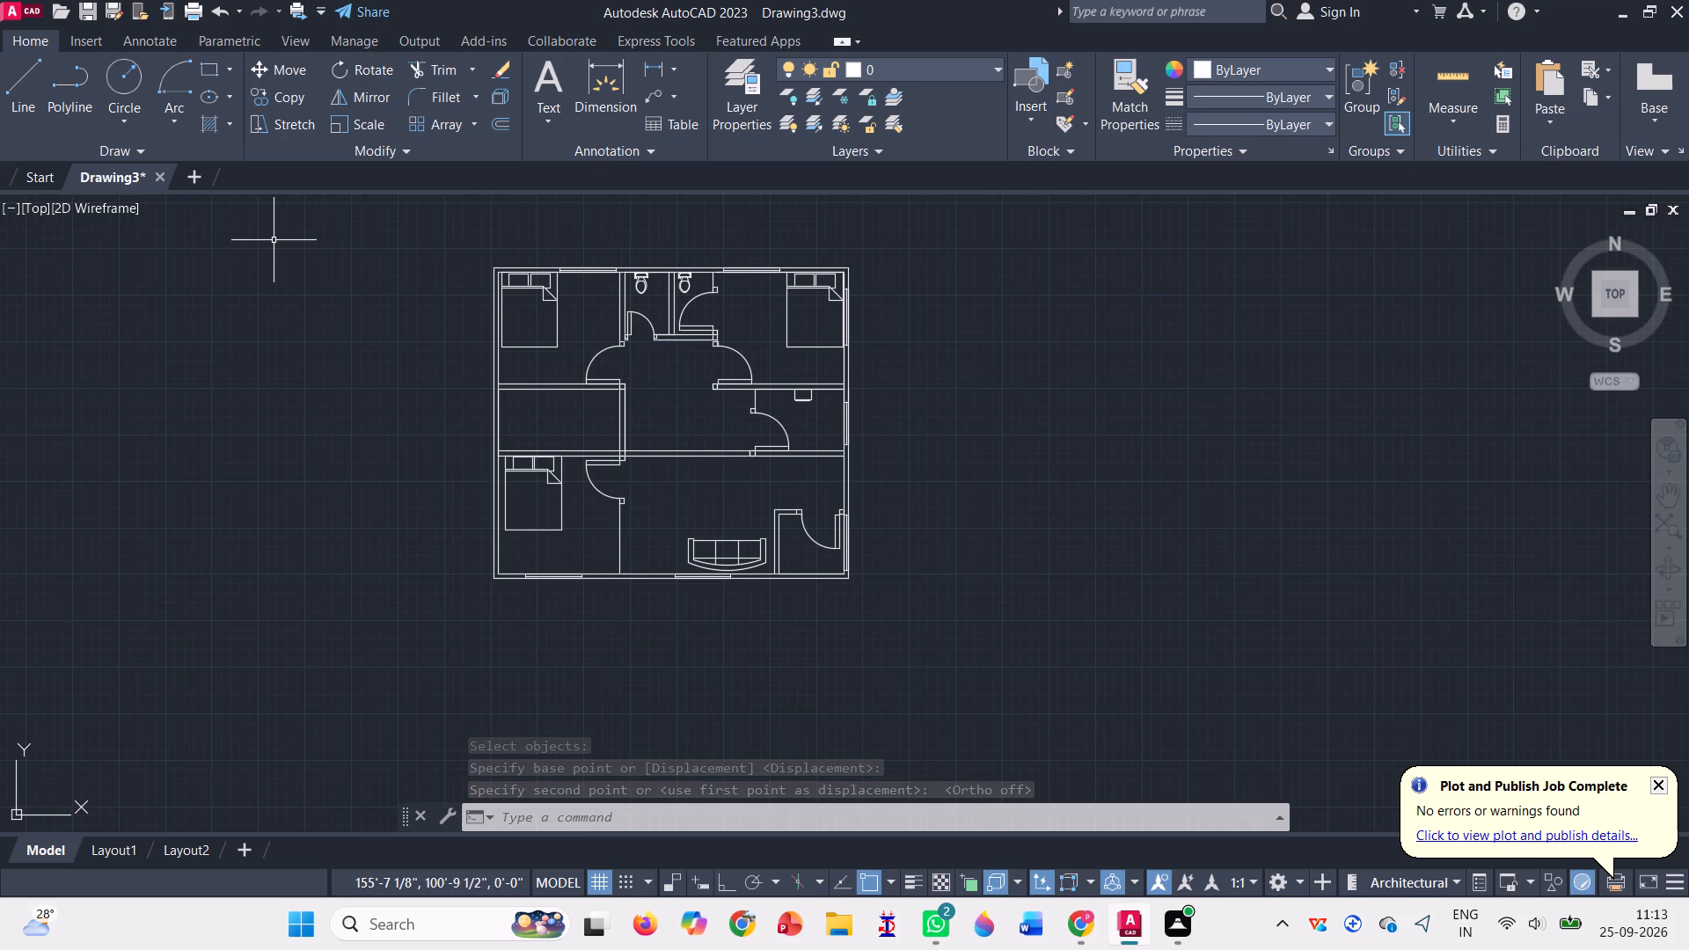
{"action": "left_click", "coordinate": [18, 62]}
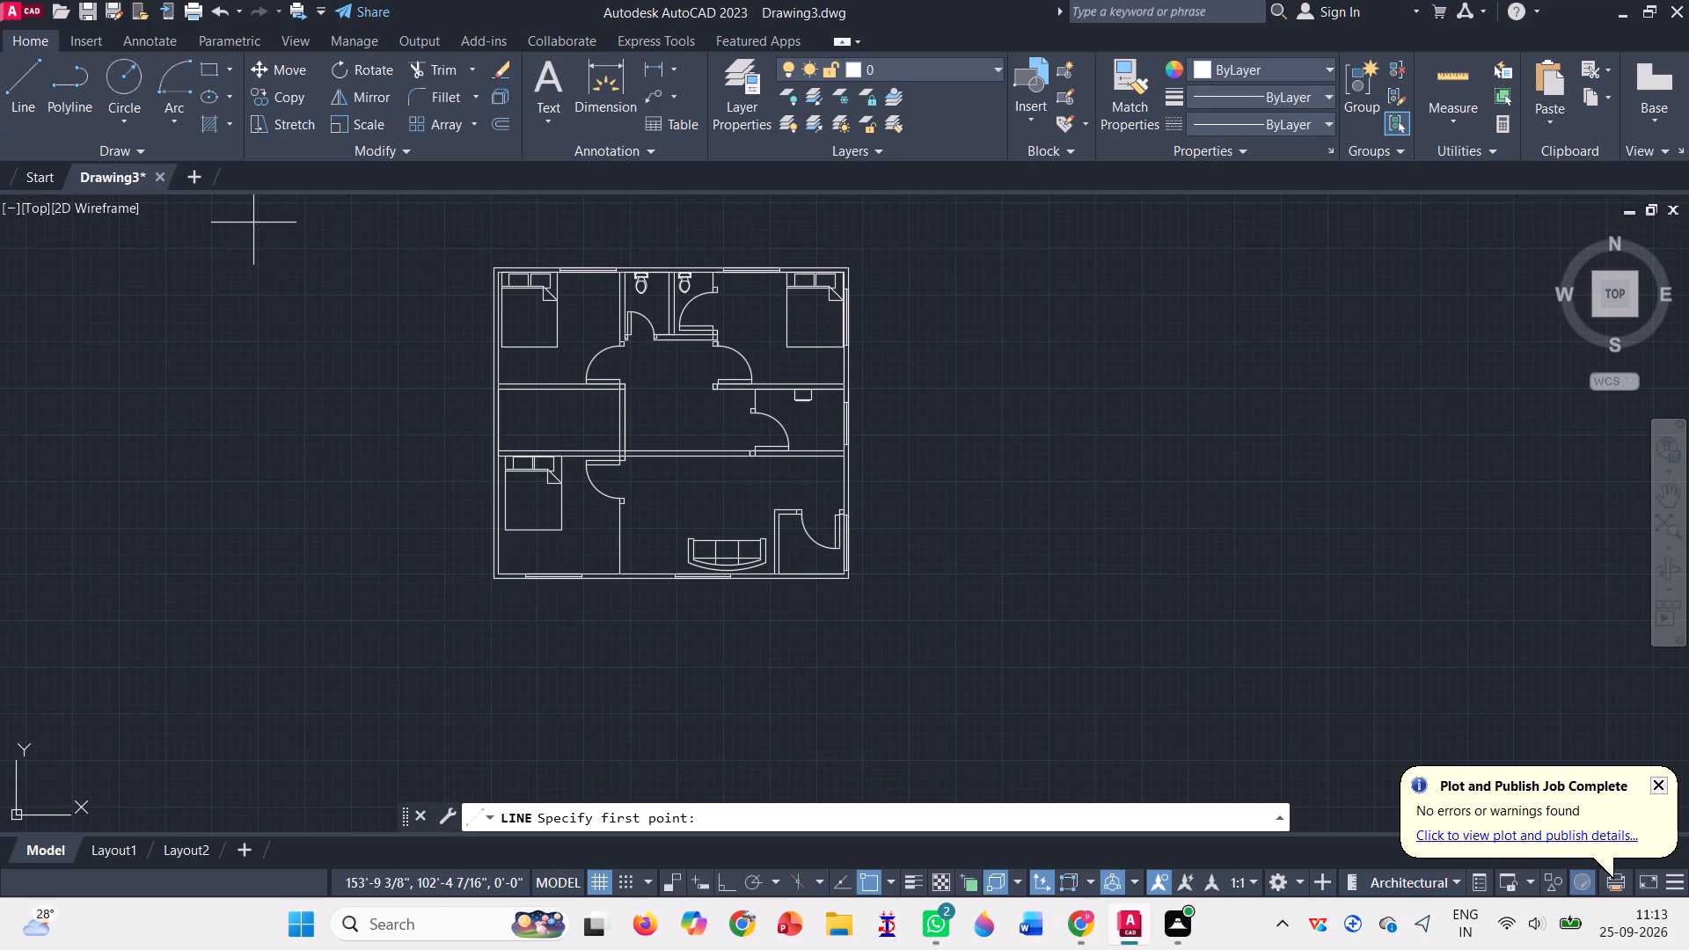
{"action": "scroll", "coordinate": [556, 432], "scroll_direction": "up", "scroll_amount": 2}
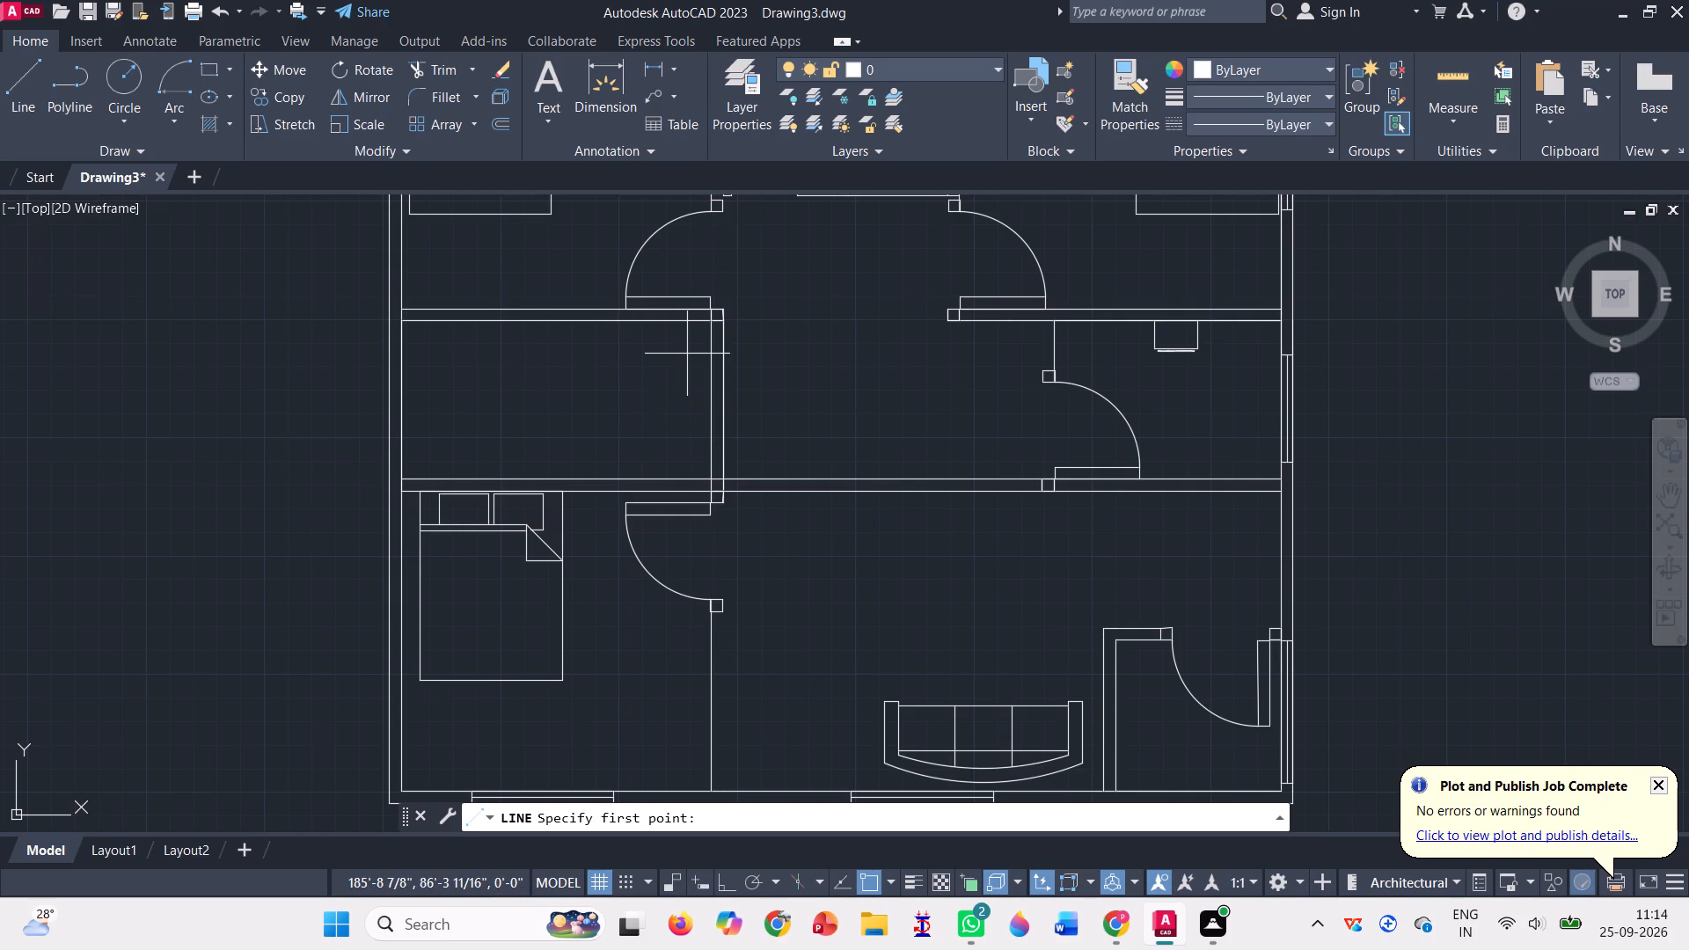
{"action": "scroll", "coordinate": [634, 326], "scroll_direction": "up", "scroll_amount": 1}
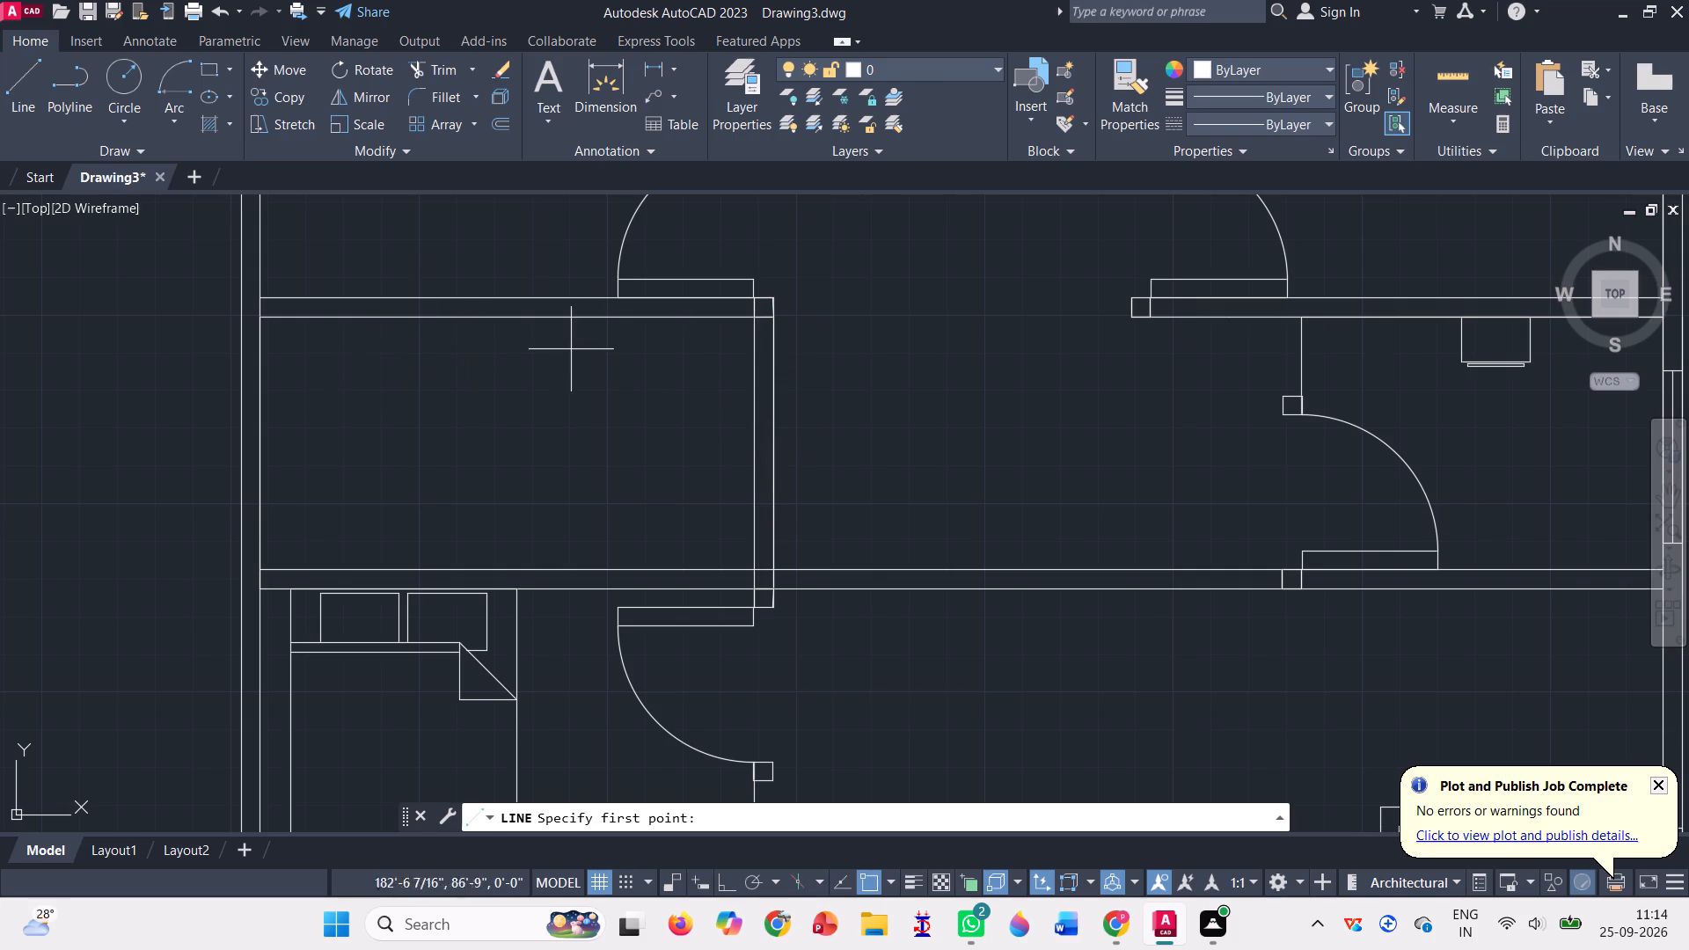
{"action": "left_click", "coordinate": [749, 324]}
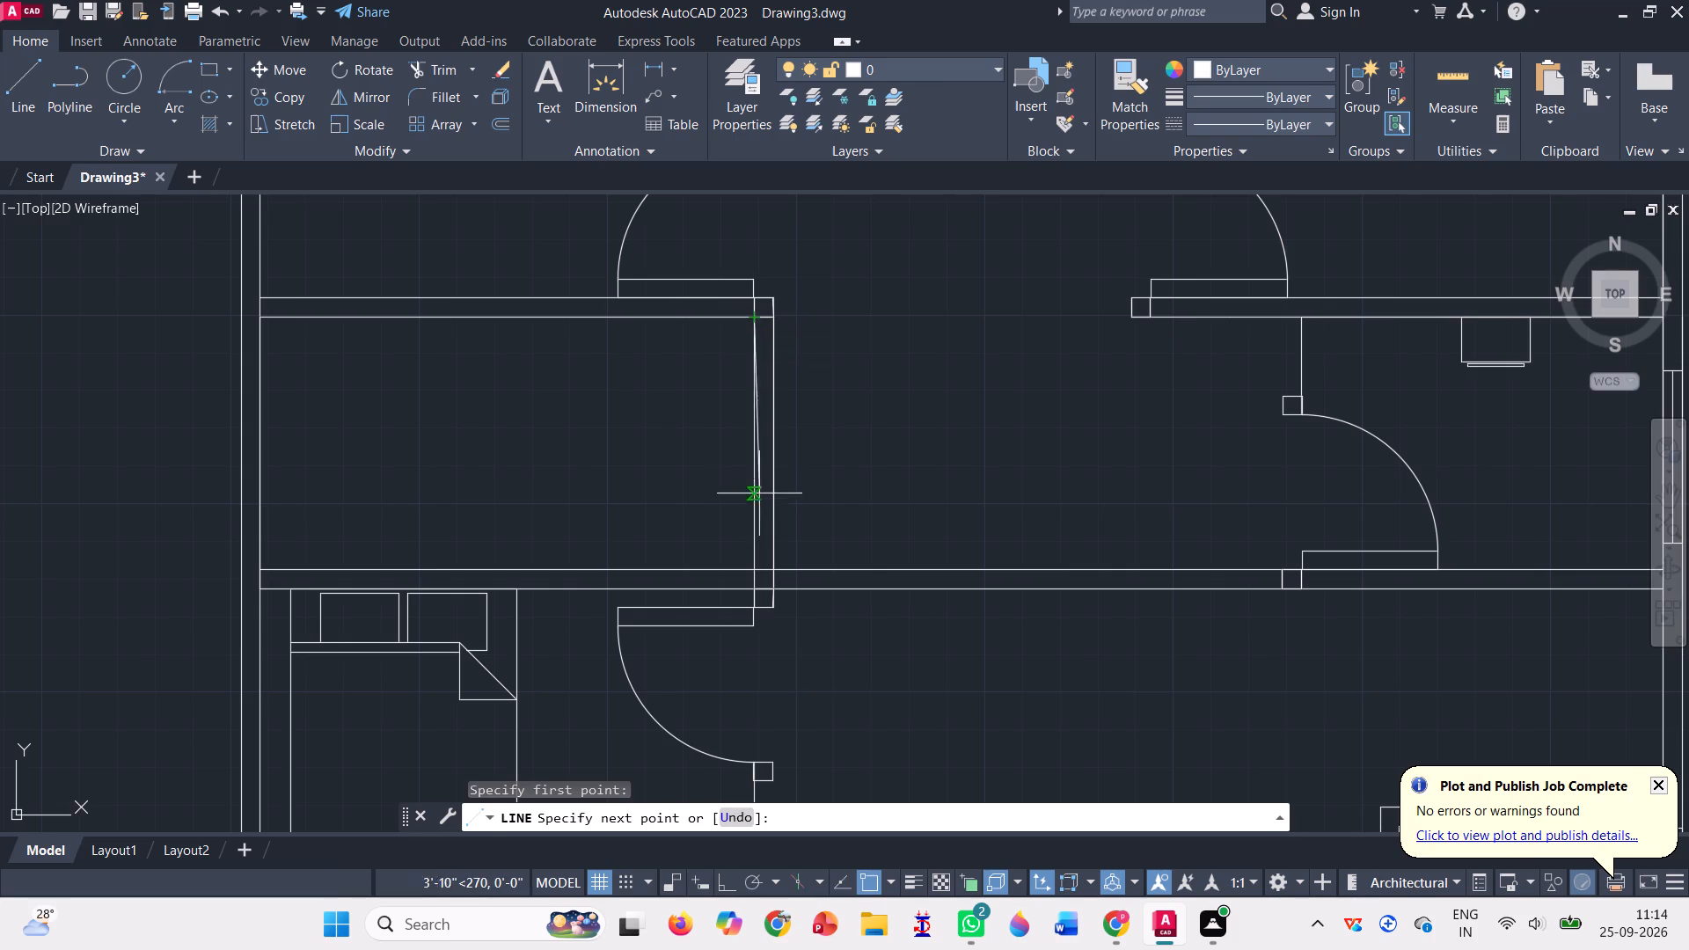
{"action": "left_click", "coordinate": [753, 570]}
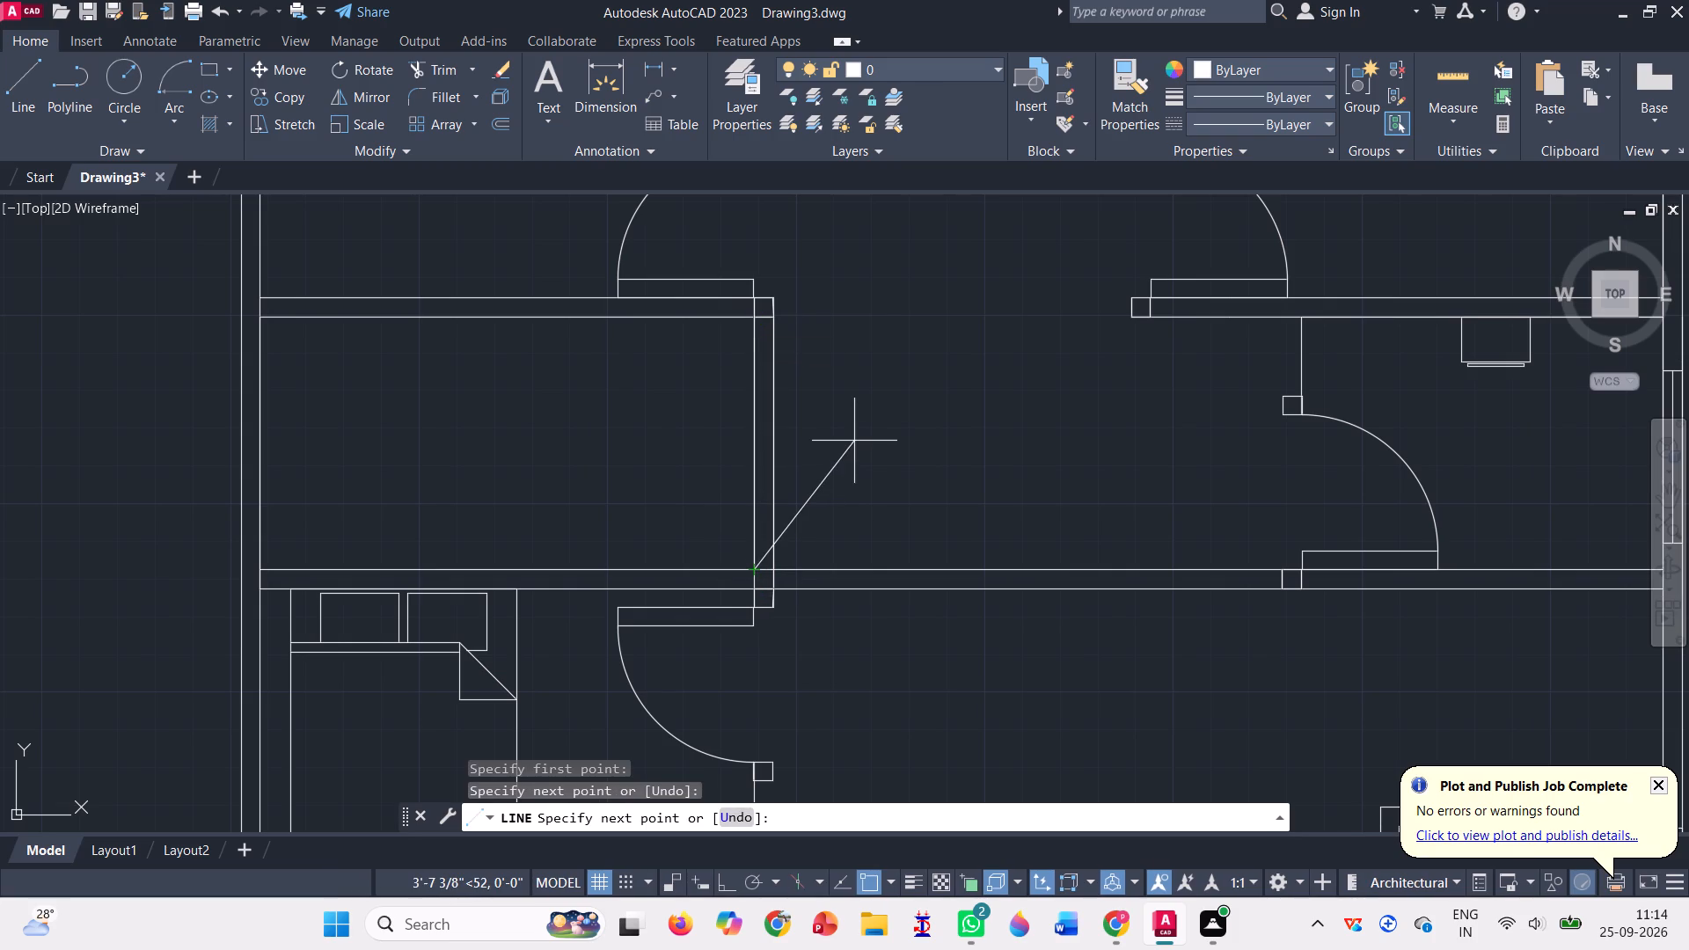
{"action": "key", "text": "Return"}
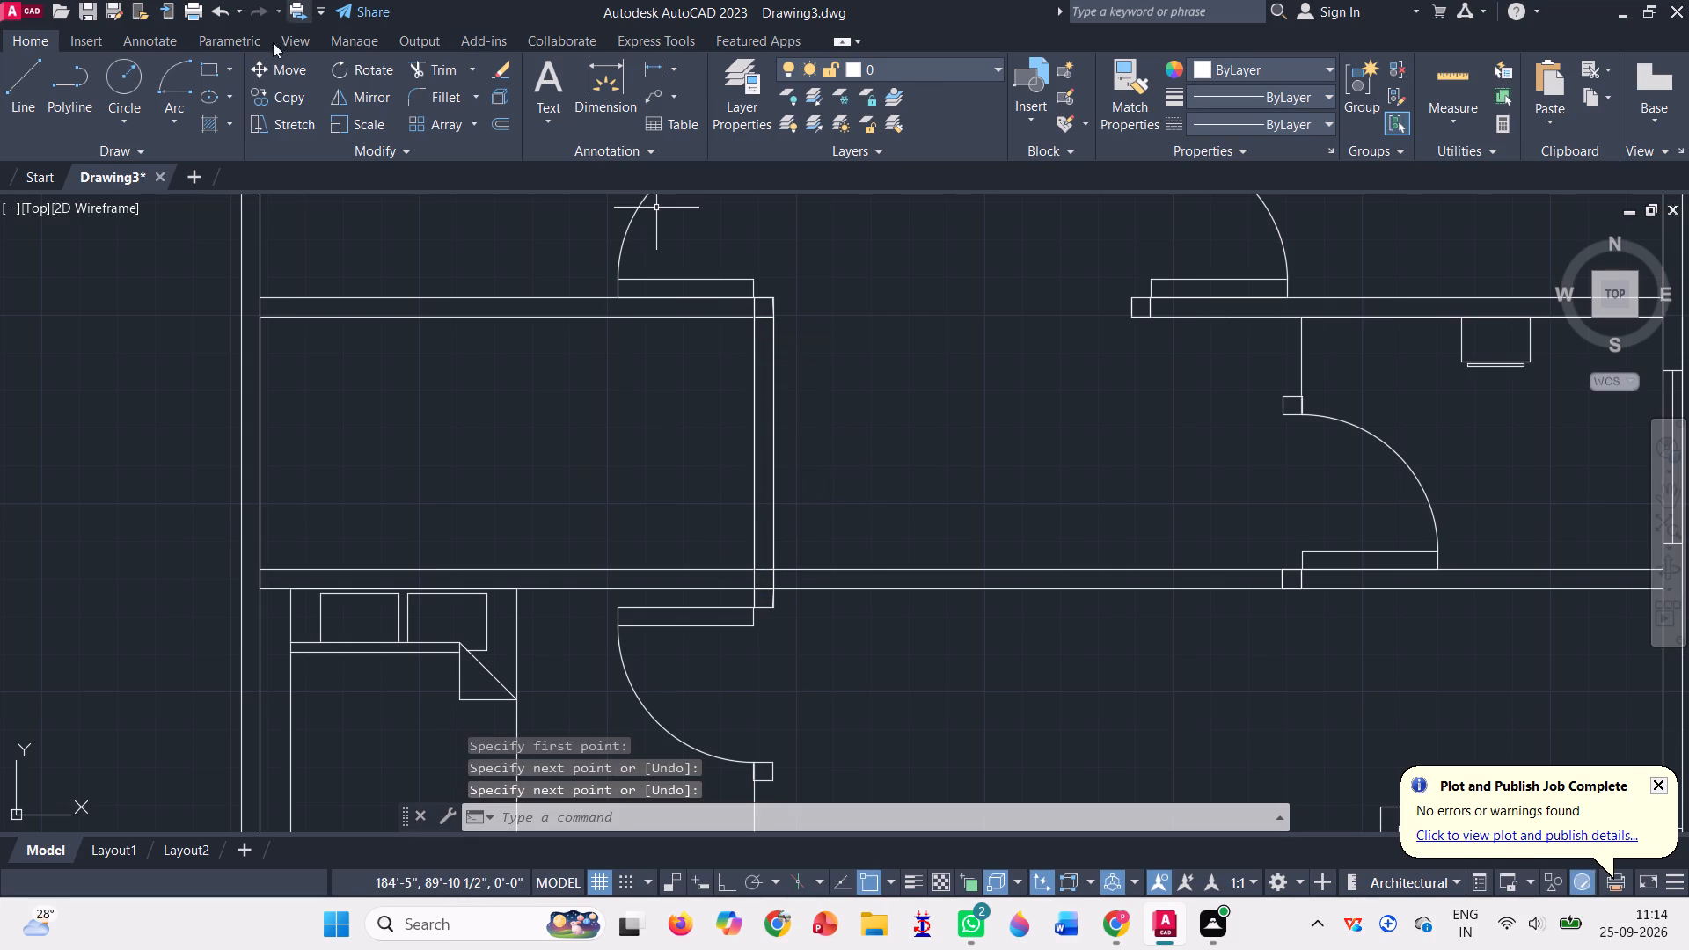
With Ortho on, draw a line about 7'-7" west from that edge's midpoint, continuing to the room's north wall and down to its south wall.
{"action": "double_click", "coordinate": [28, 76]}
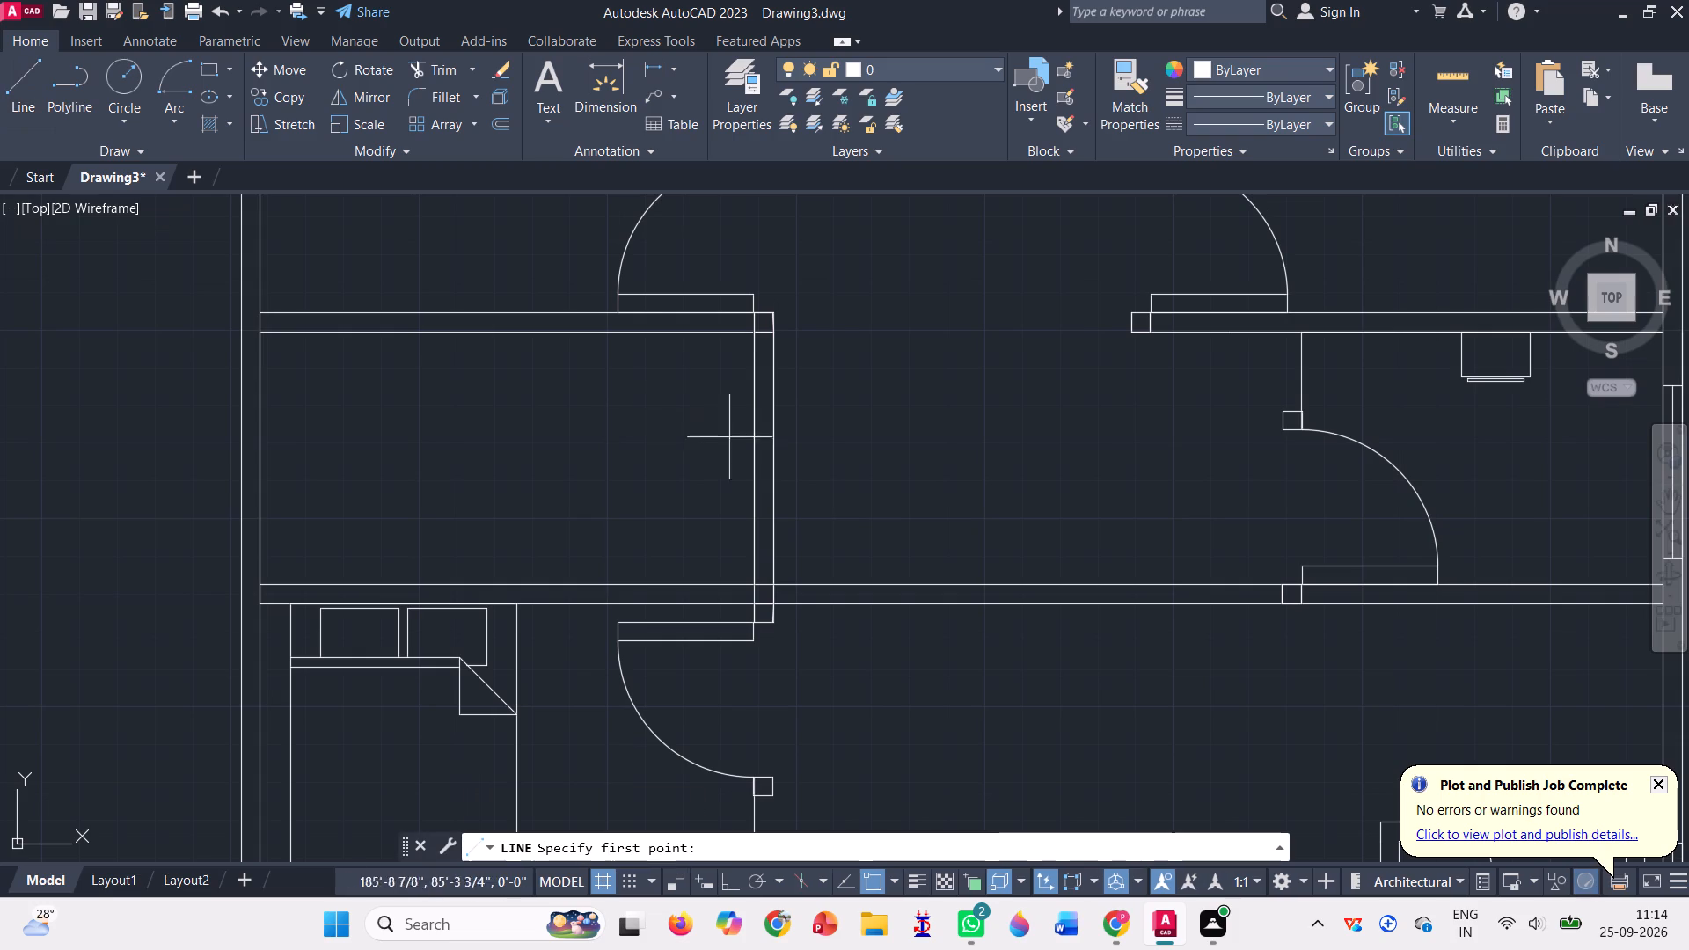
{"action": "left_click", "coordinate": [760, 463]}
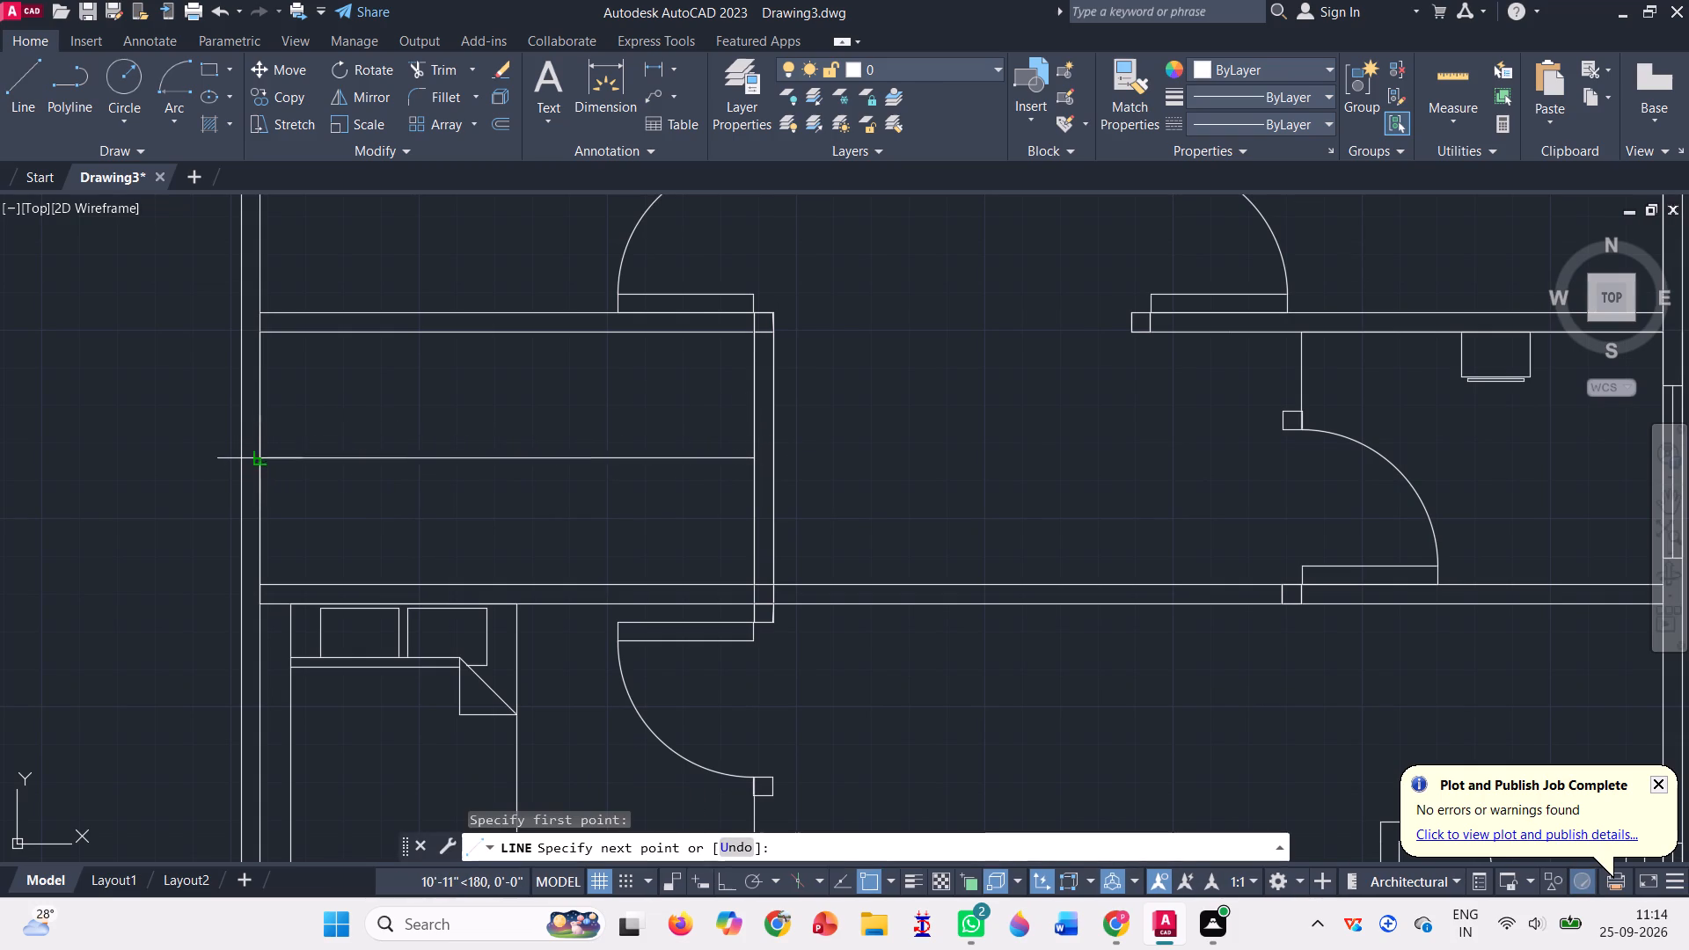
{"action": "left_click", "coordinate": [728, 881]}
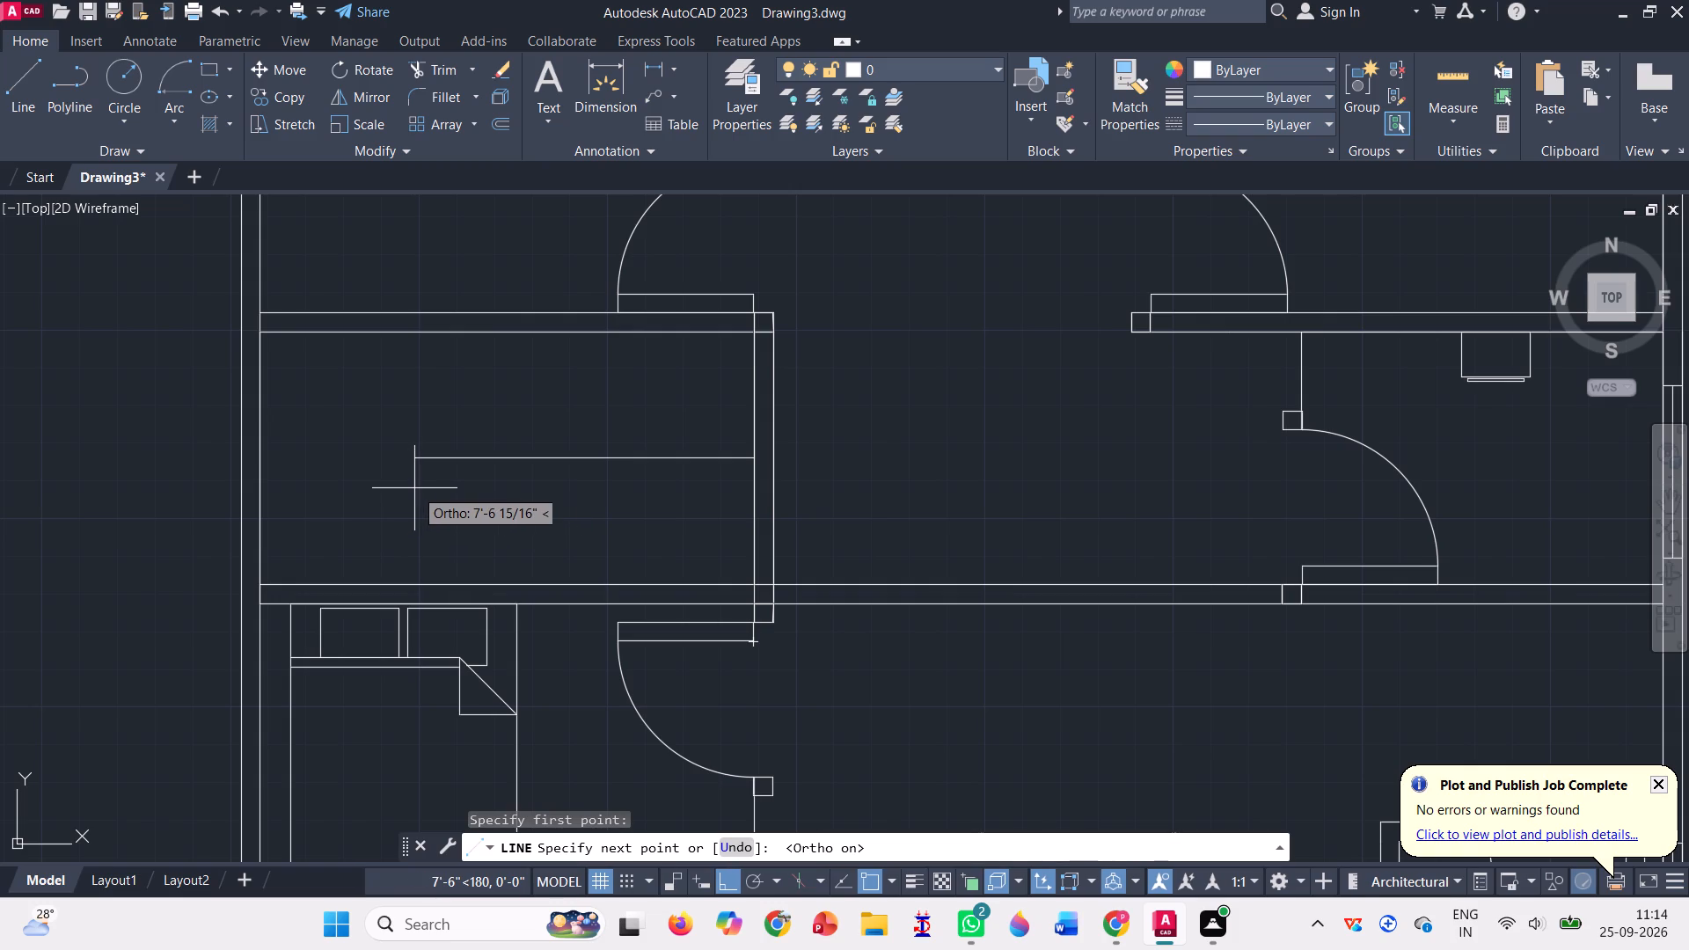
{"action": "left_click", "coordinate": [413, 488]}
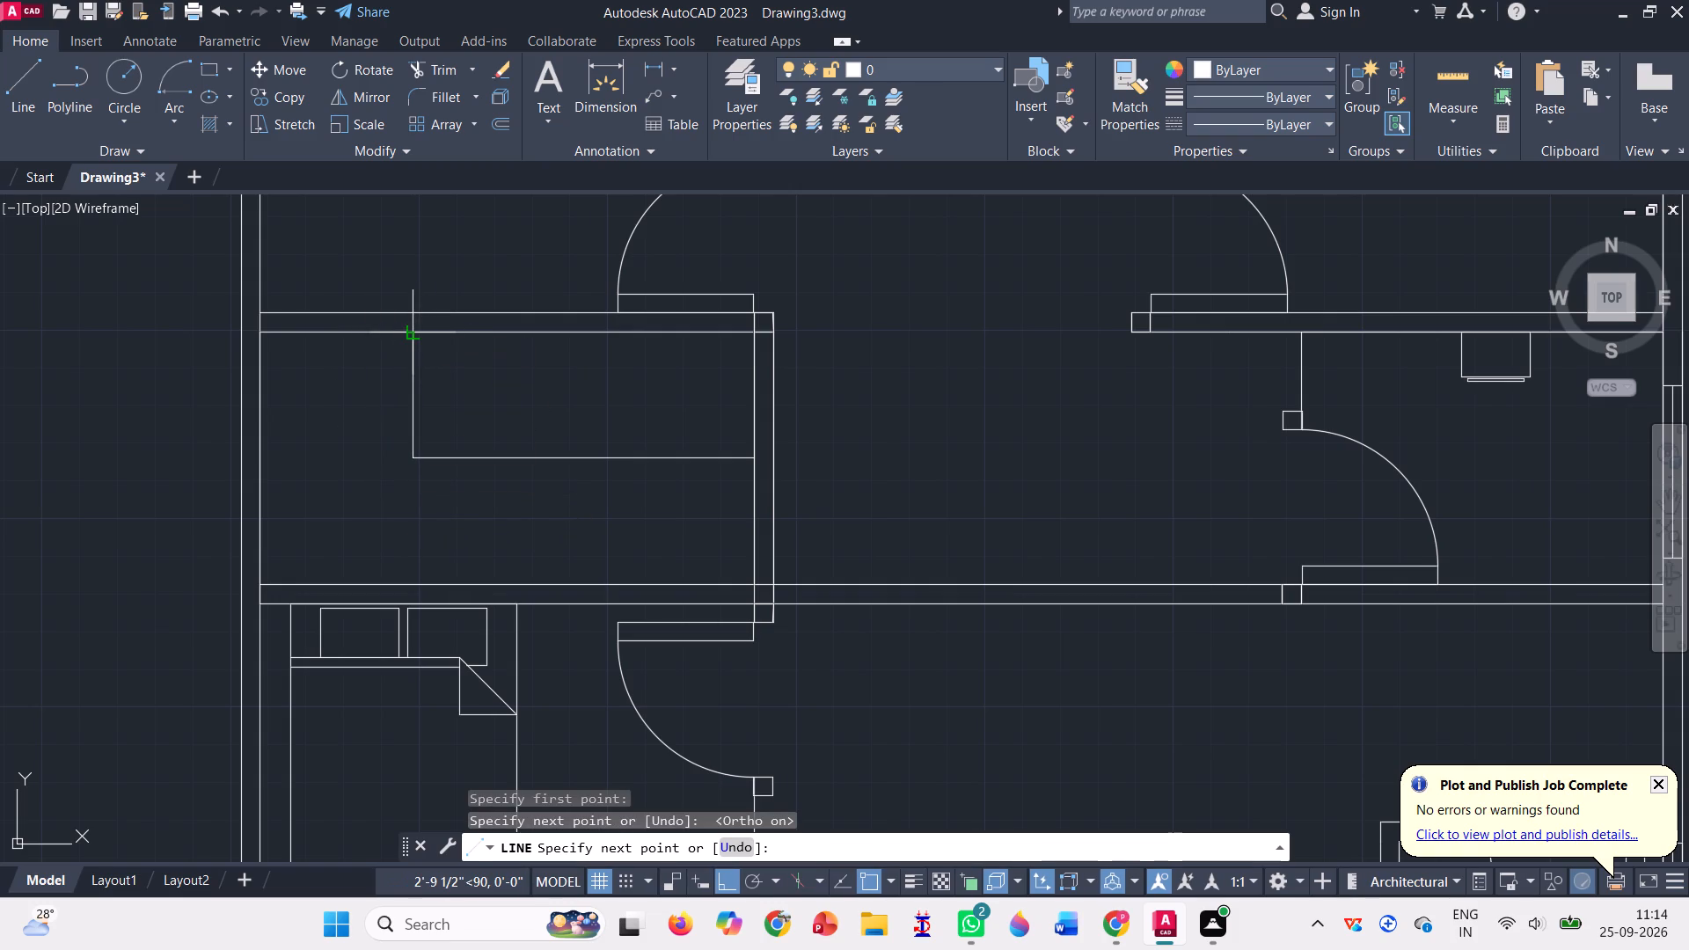
{"action": "left_click", "coordinate": [413, 330]}
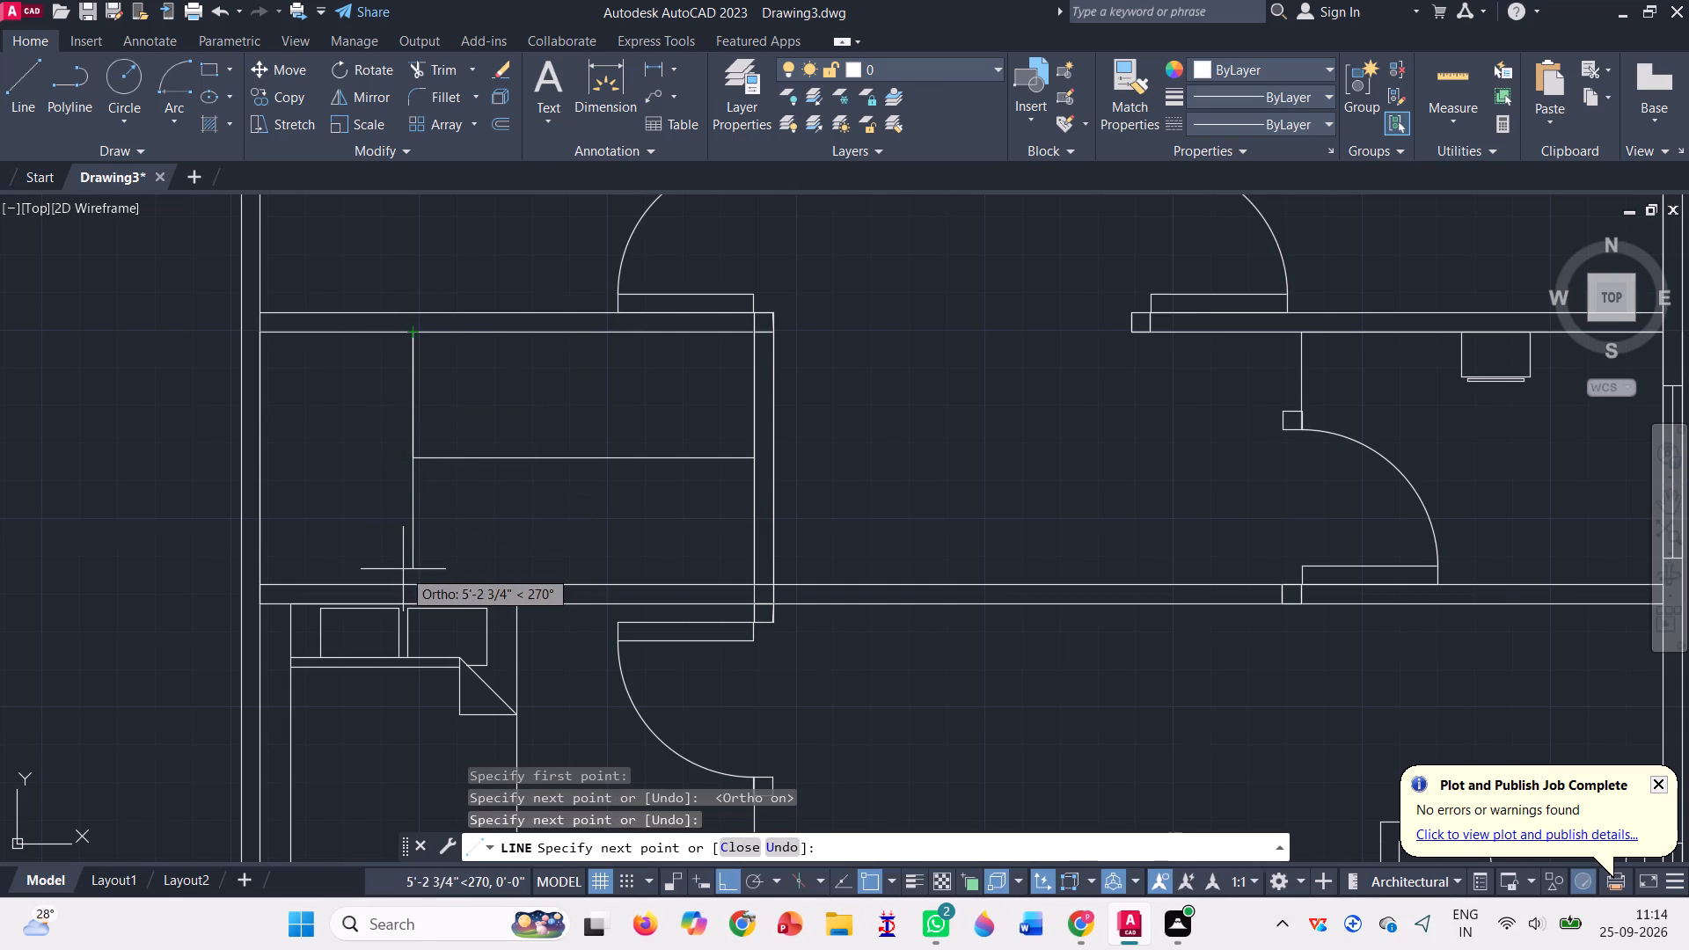
{"action": "left_click", "coordinate": [413, 588]}
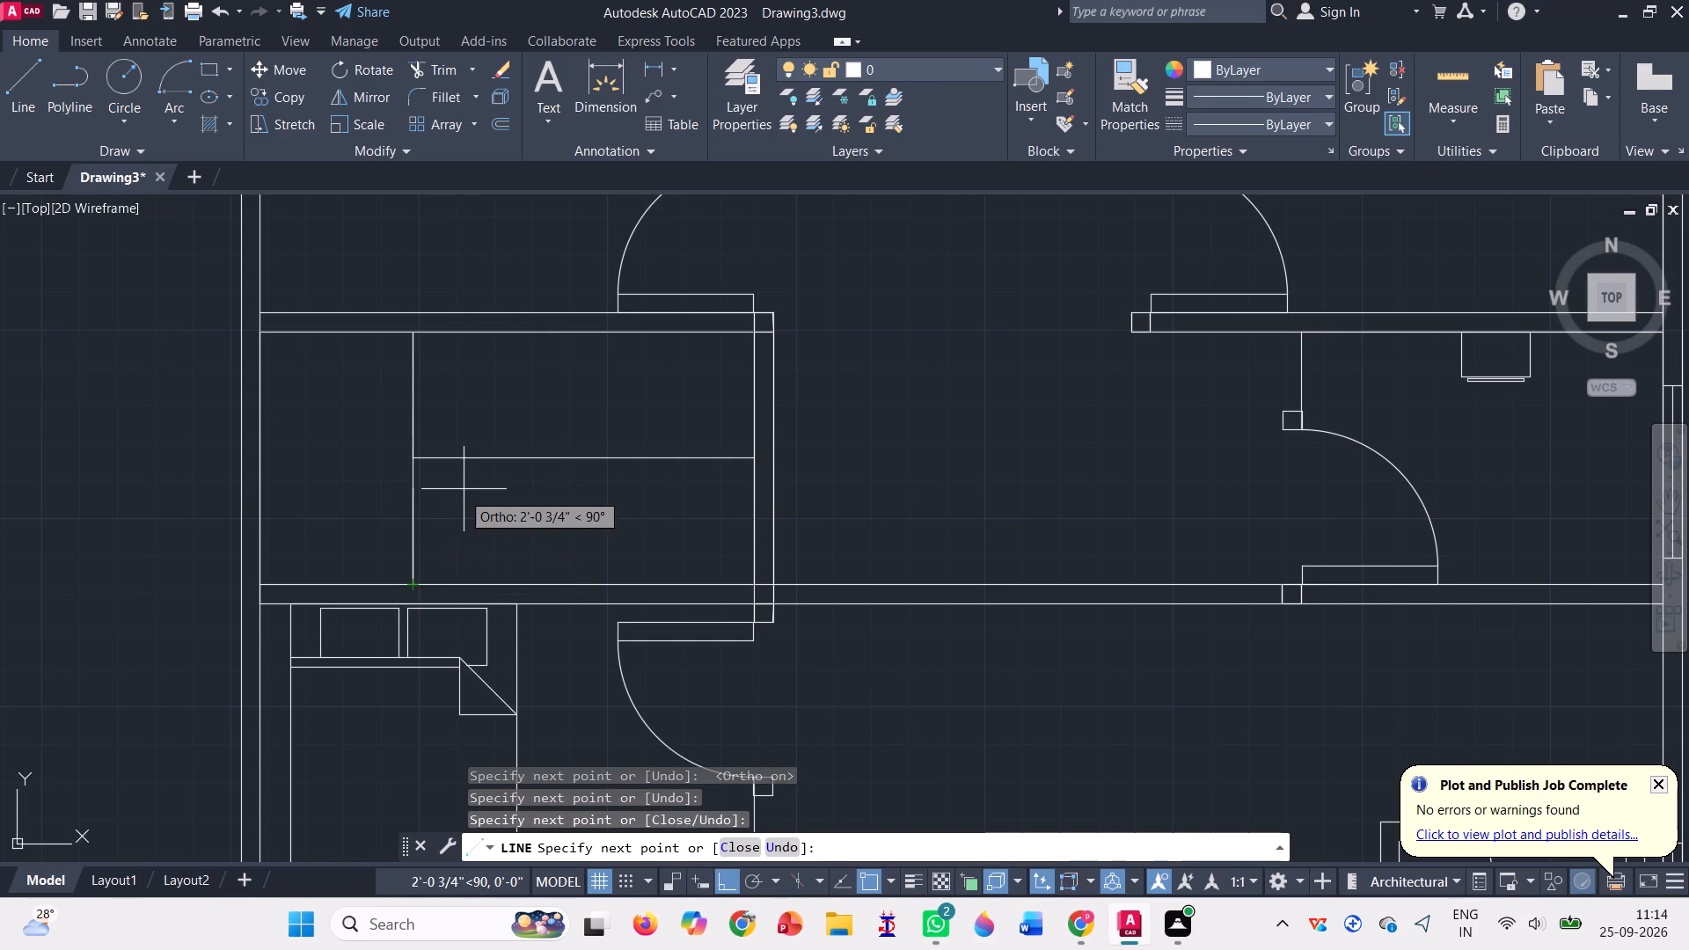
{"action": "key", "text": "Escape"}
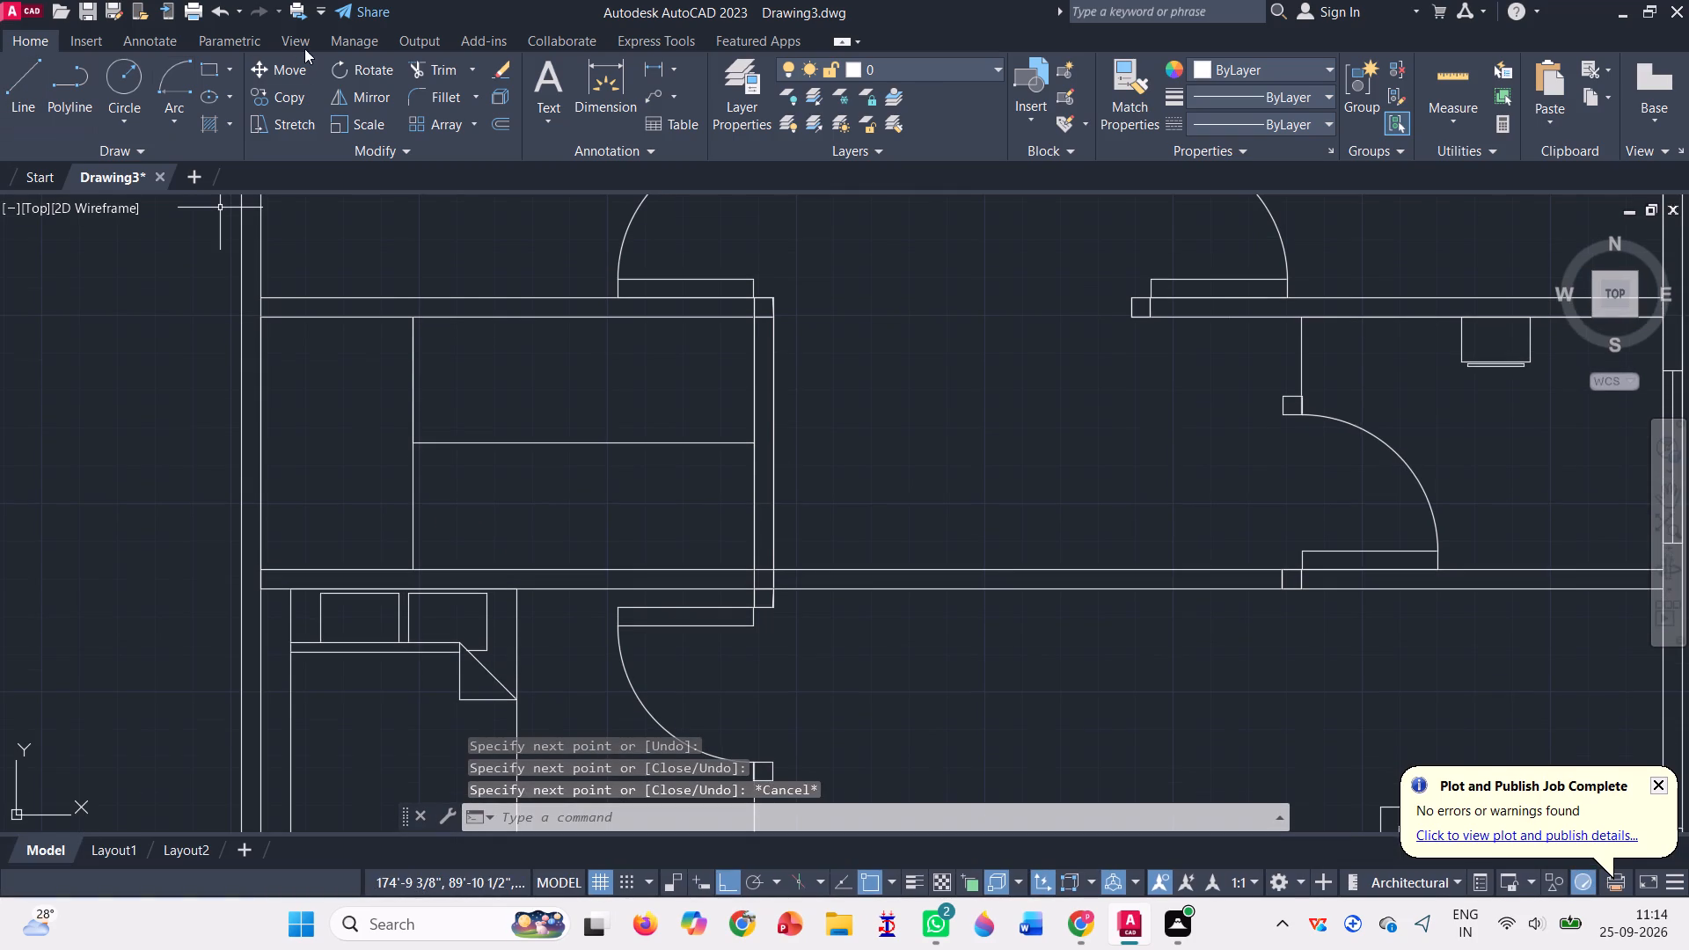
Copy the full-height vertical line at the west end of the middle west room's centre line eastward at 1', 2', 3', 4', 5', 6' and 7'.
{"action": "left_click", "coordinate": [301, 96]}
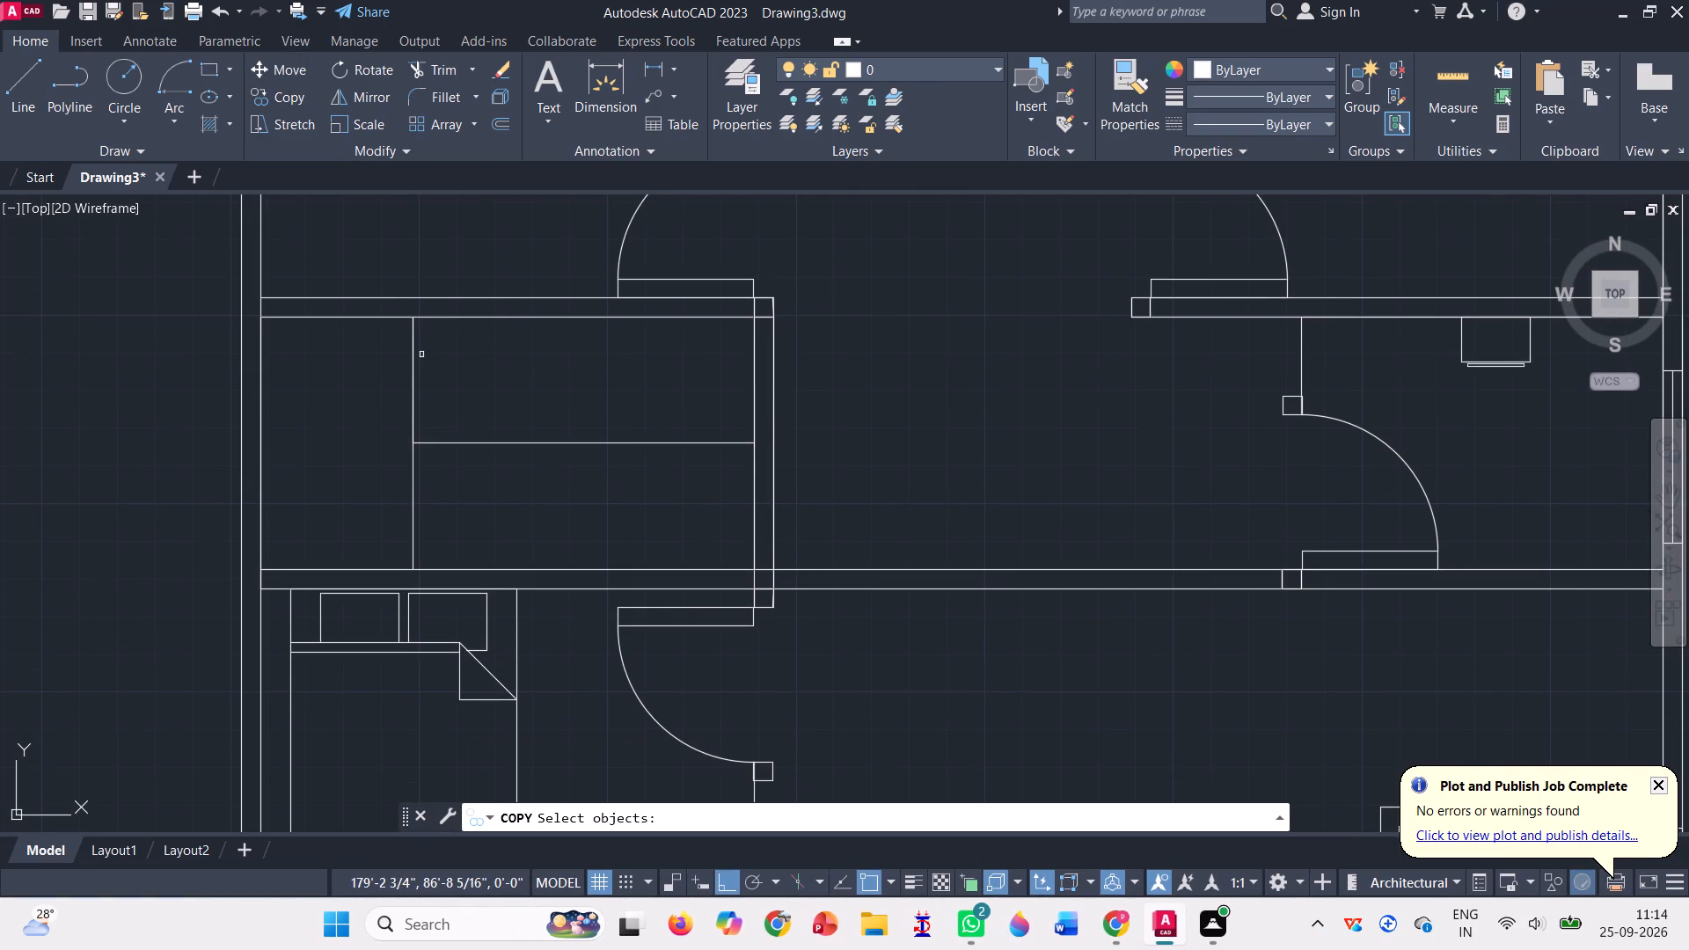
{"action": "left_click", "coordinate": [410, 366]}
{"action": "key", "text": "Return"}
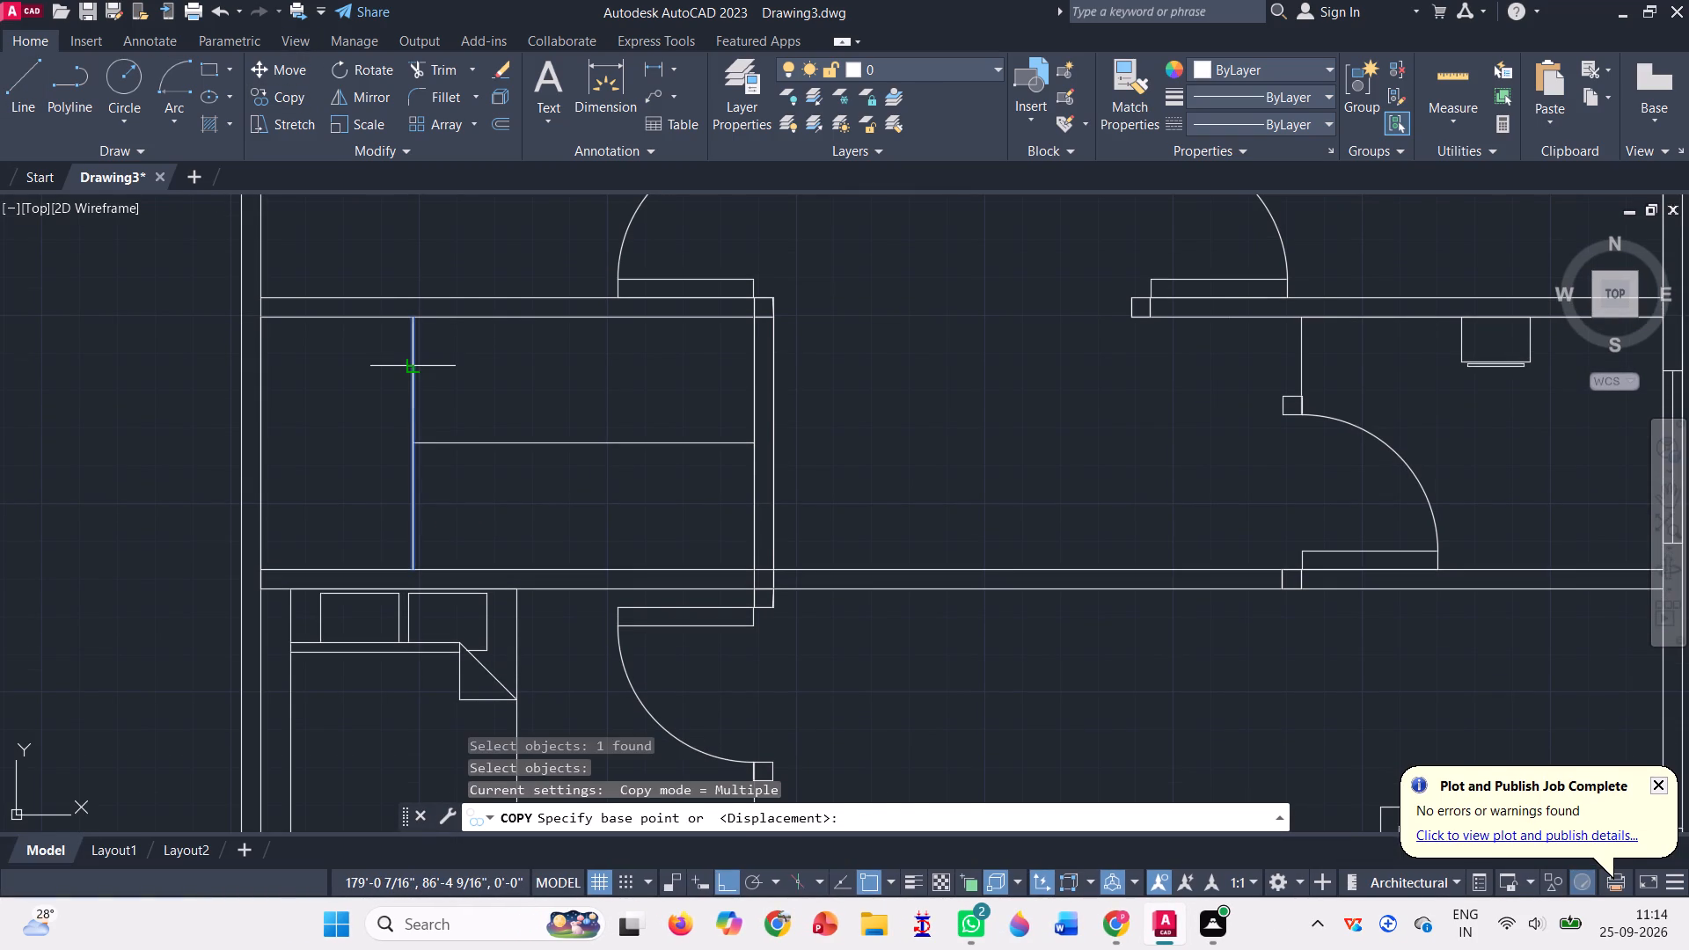
{"action": "left_click", "coordinate": [409, 443]}
{"action": "key", "text": "1"}
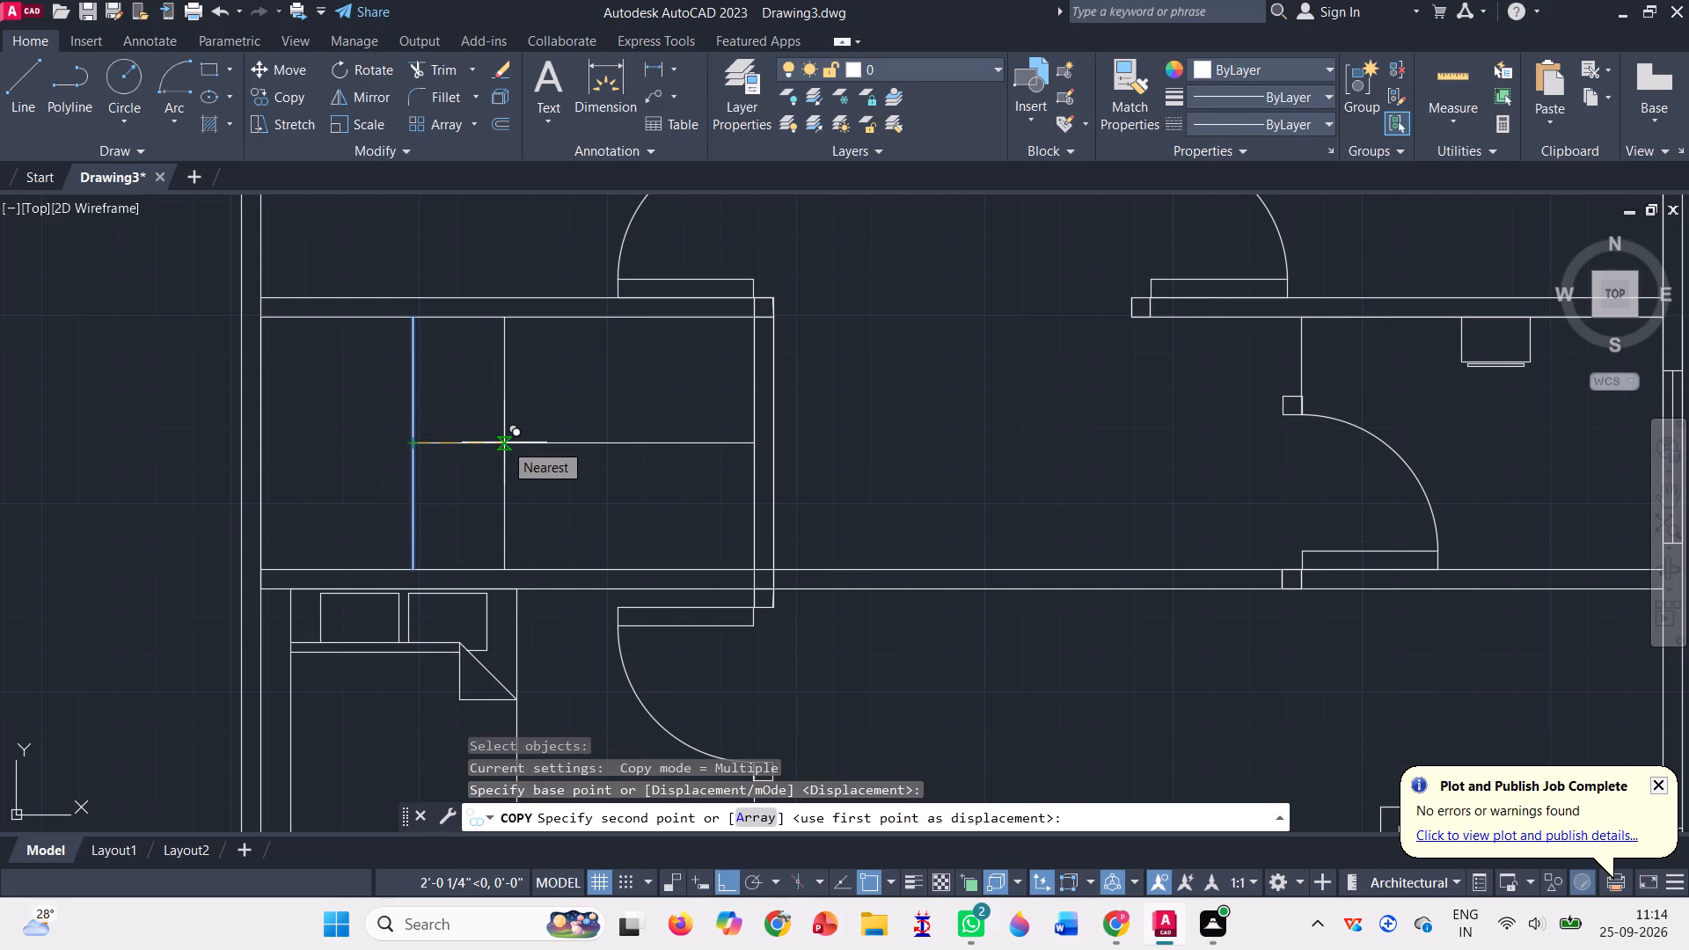
{"action": "key", "text": "BackSpace"}
{"action": "key", "text": "1"}
{"action": "key", "text": "apostrophe"}
{"action": "key", "text": "Return"}
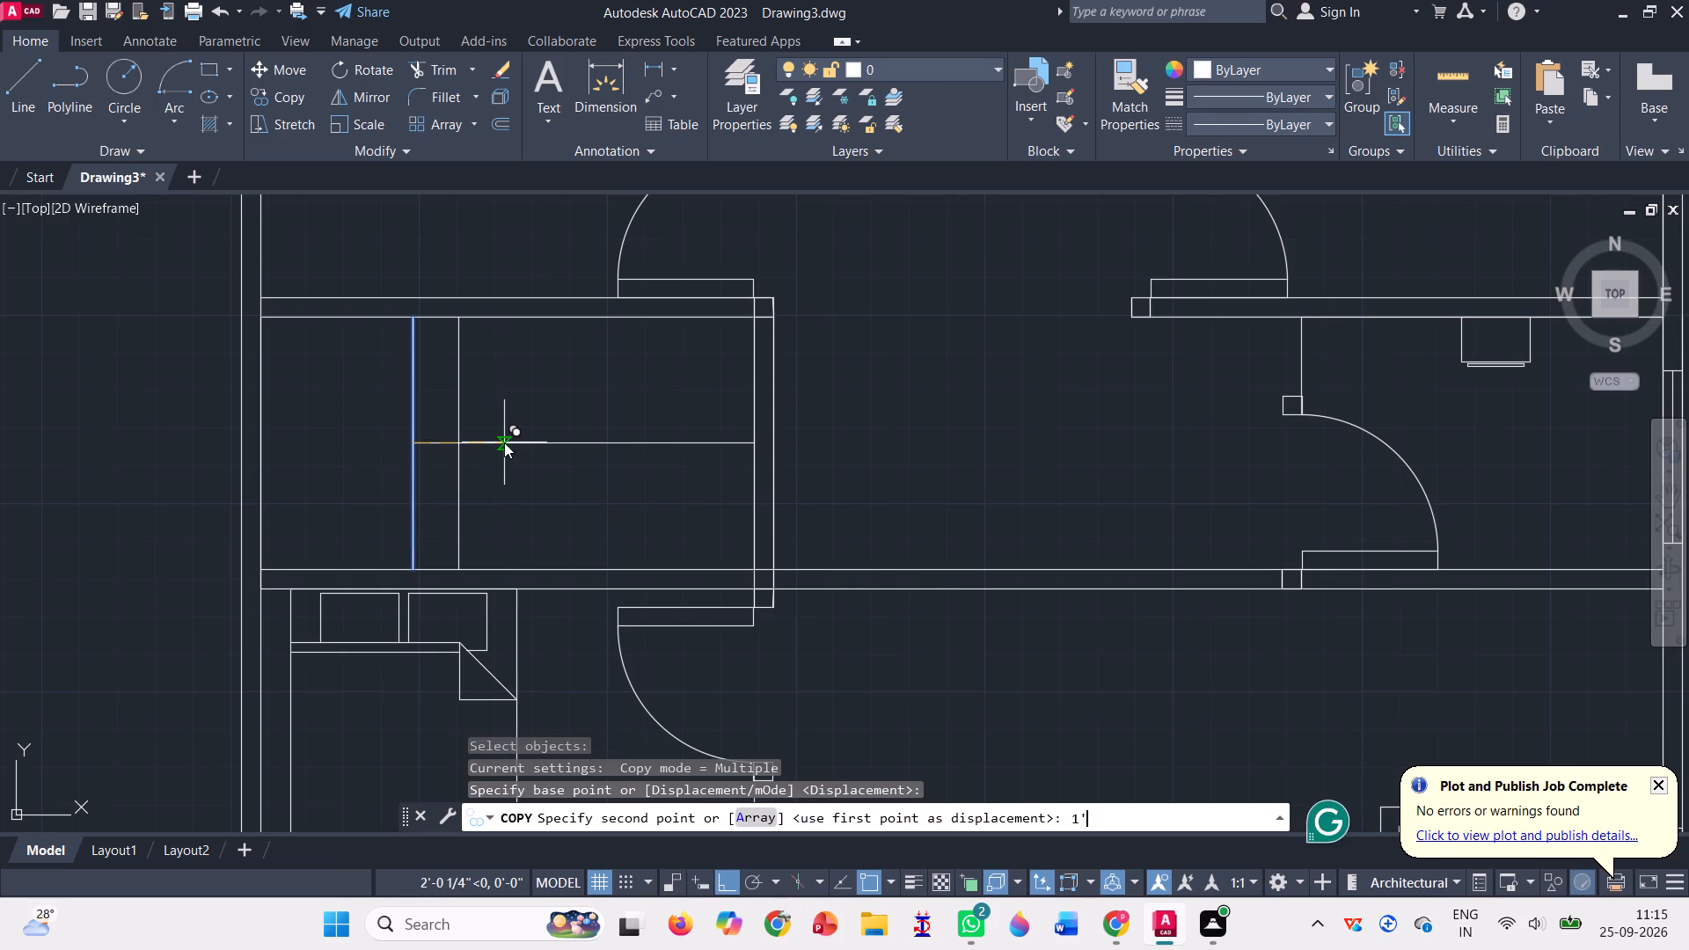
{"action": "type", "text": "2'"}
{"action": "key", "text": "Return"}
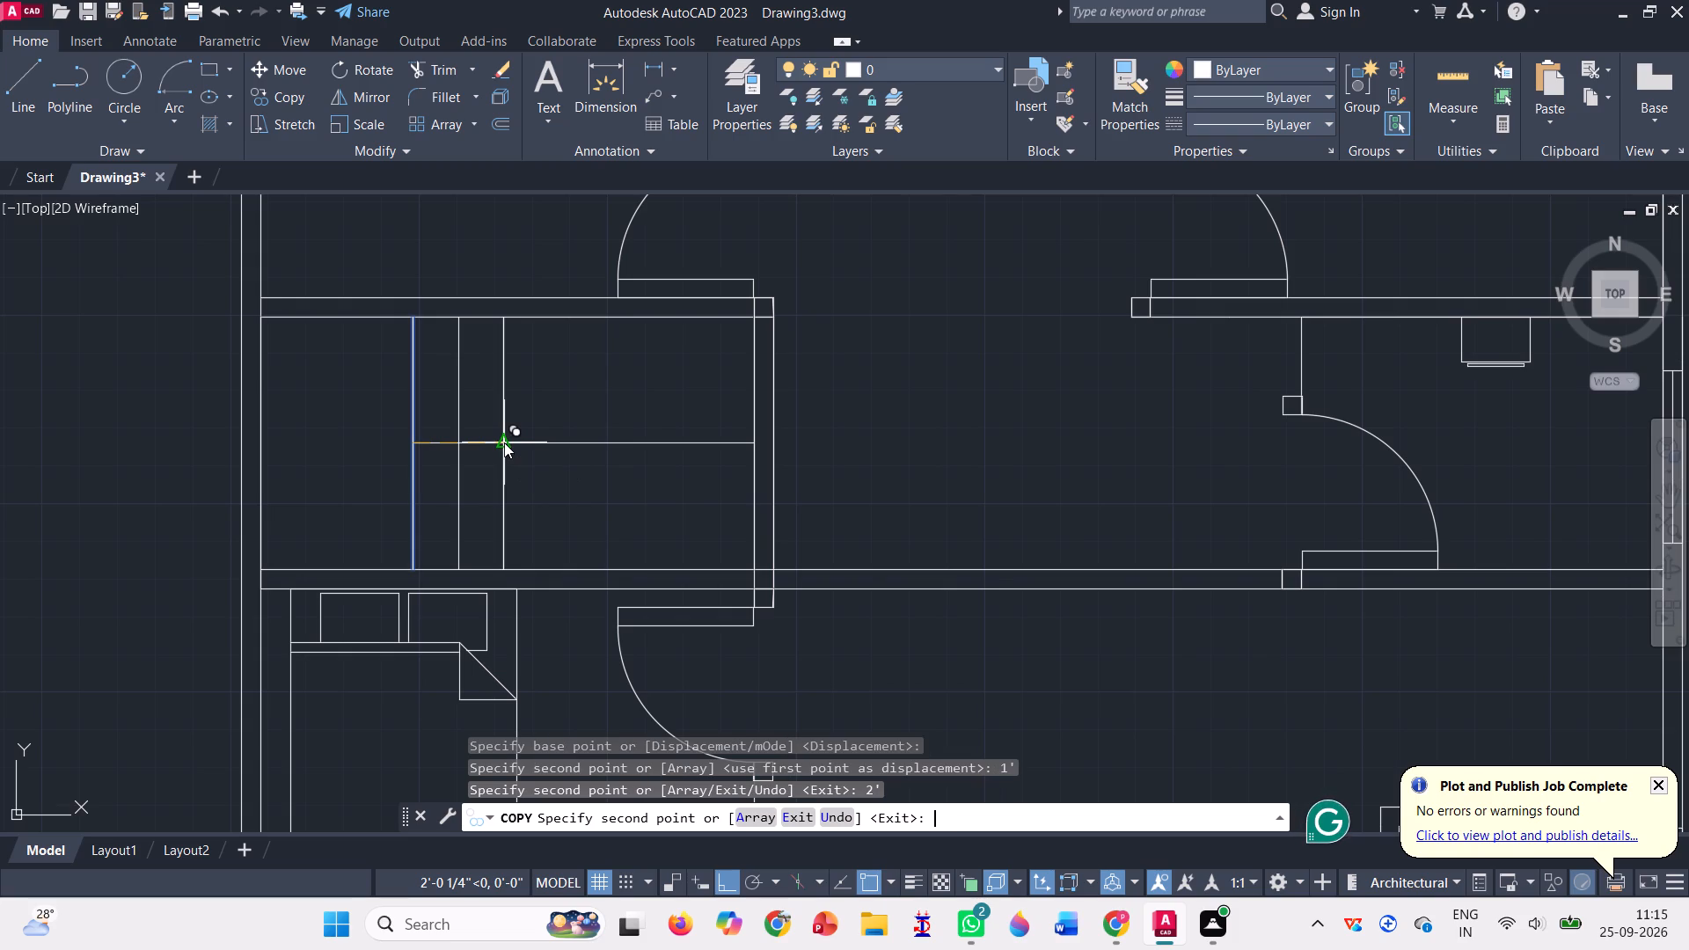
{"action": "type", "text": "3'"}
{"action": "key", "text": "Return"}
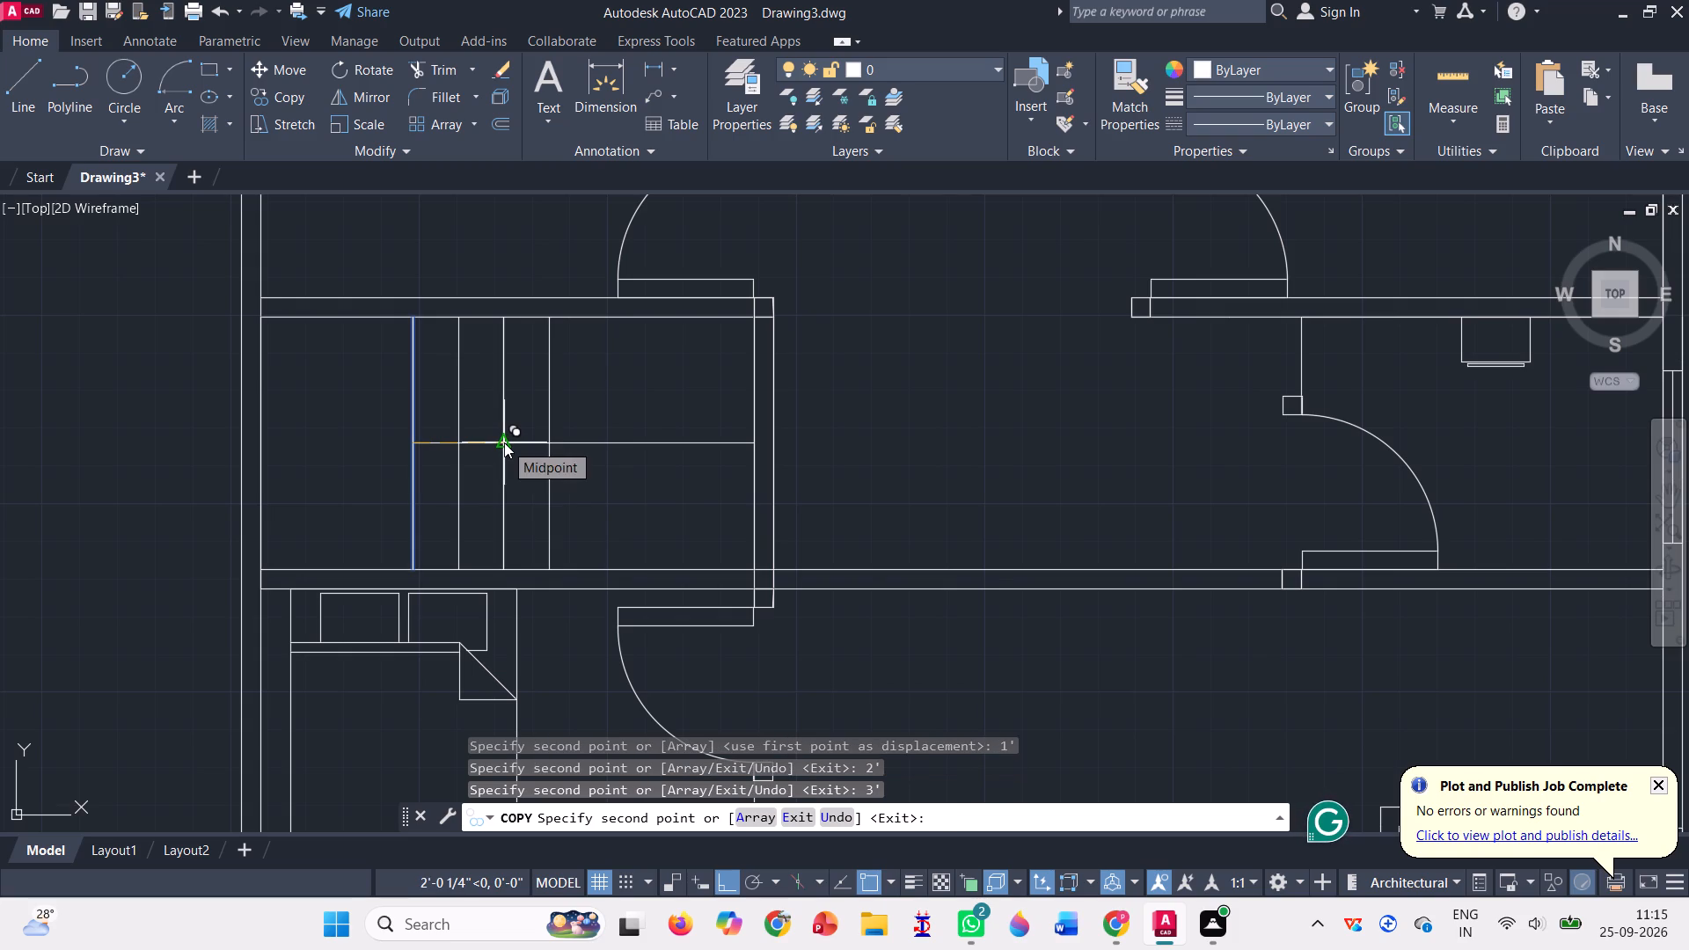
{"action": "key", "text": "4"}
{"action": "key", "text": "apostrophe"}
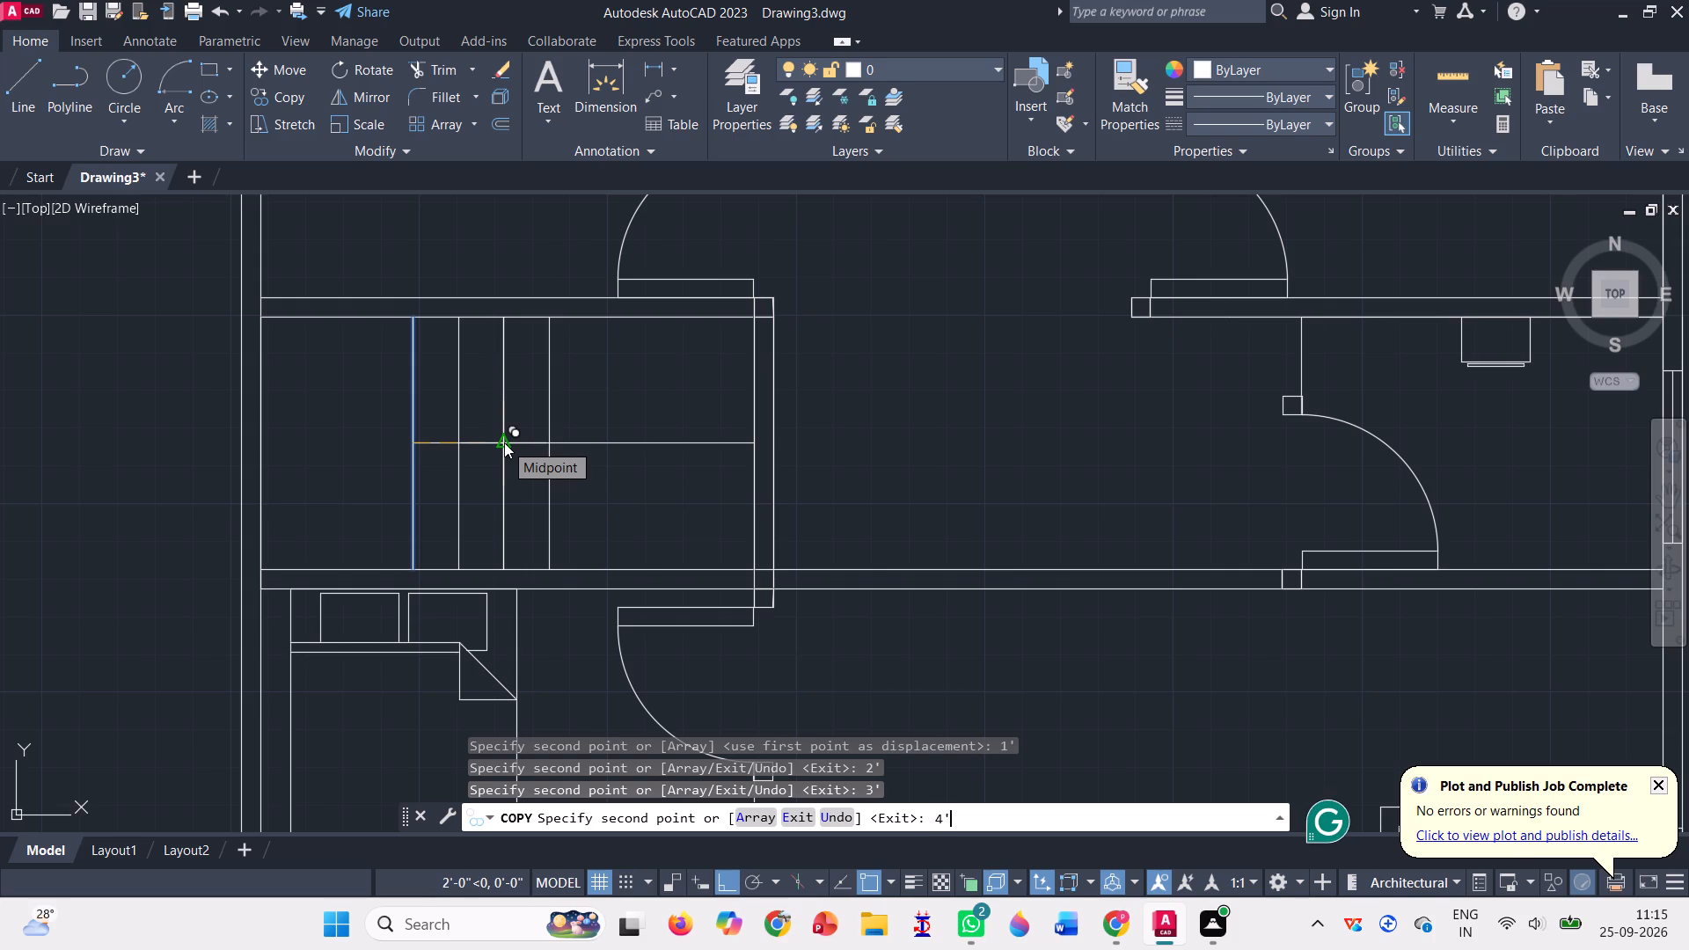
{"action": "key", "text": "Return"}
{"action": "type", "text": "5'"}
{"action": "key", "text": "Return"}
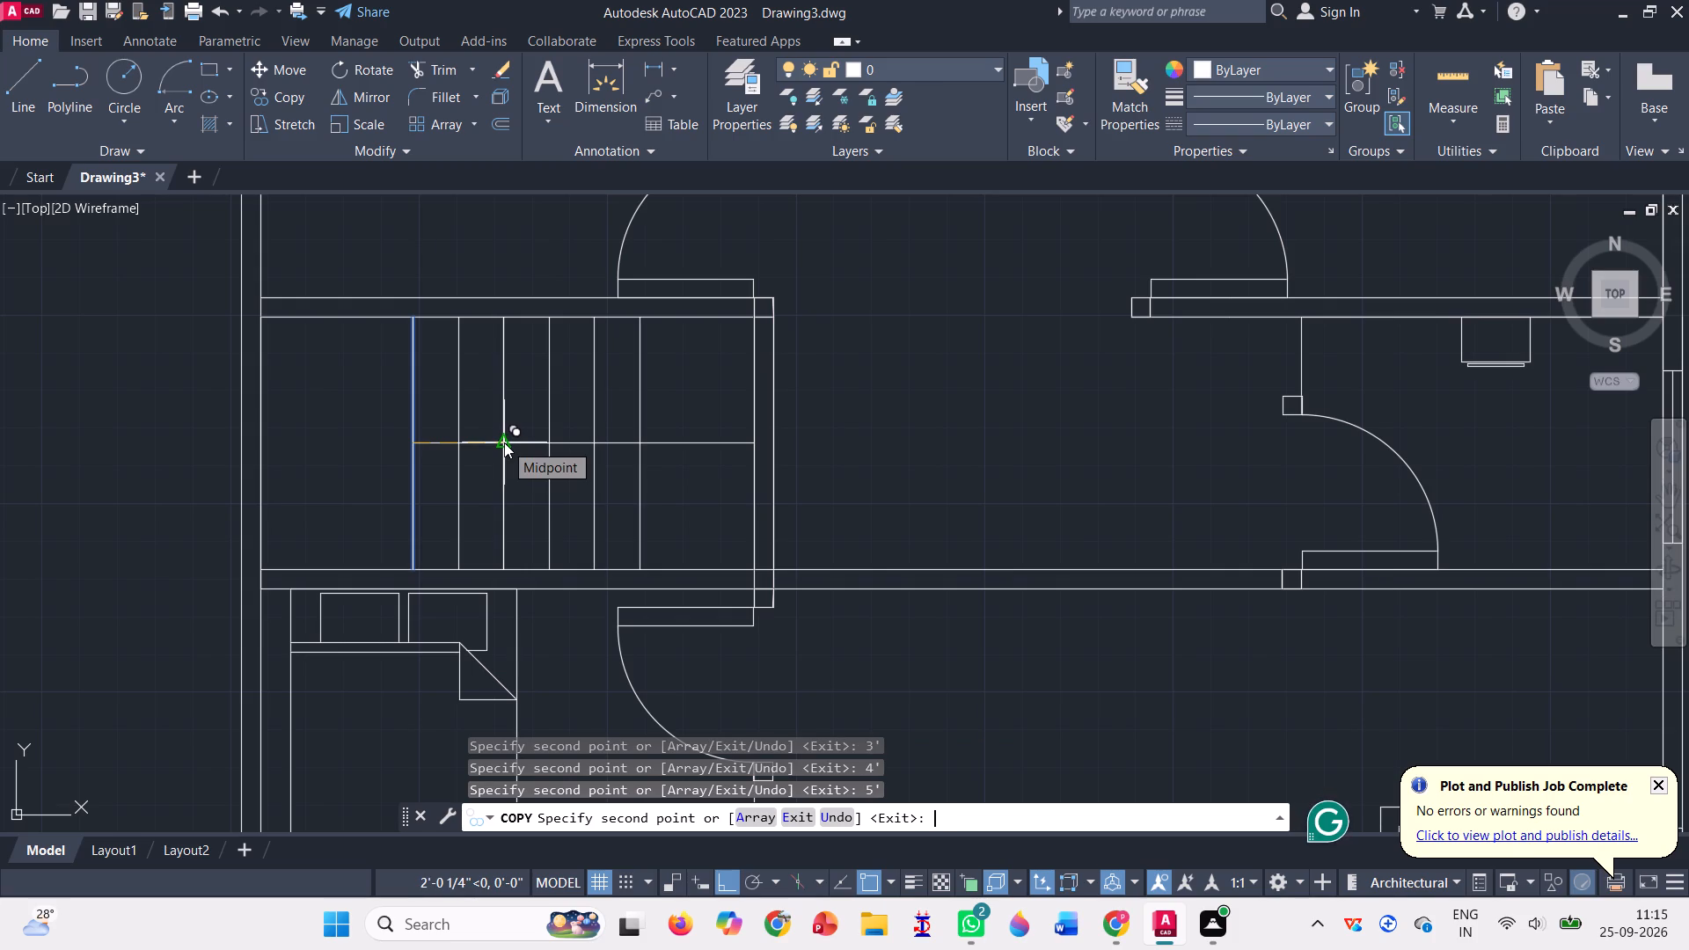
{"action": "type", "text": "6'"}
{"action": "key", "text": "Return"}
{"action": "type", "text": "7'"}
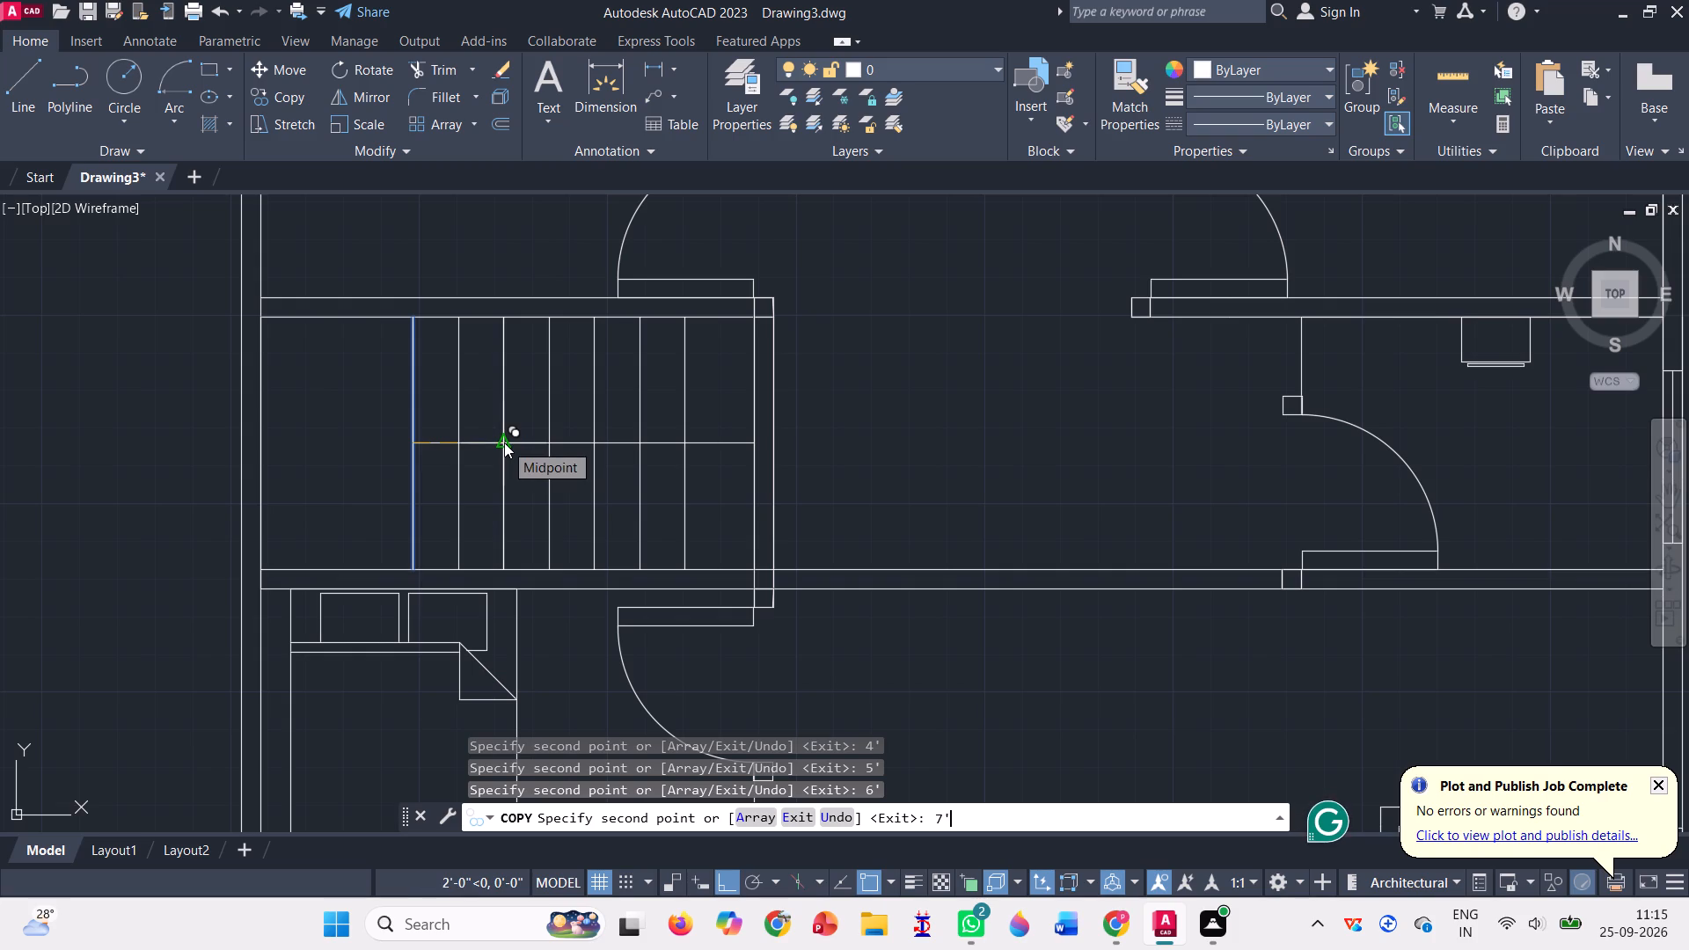
{"action": "key", "text": "Return"}
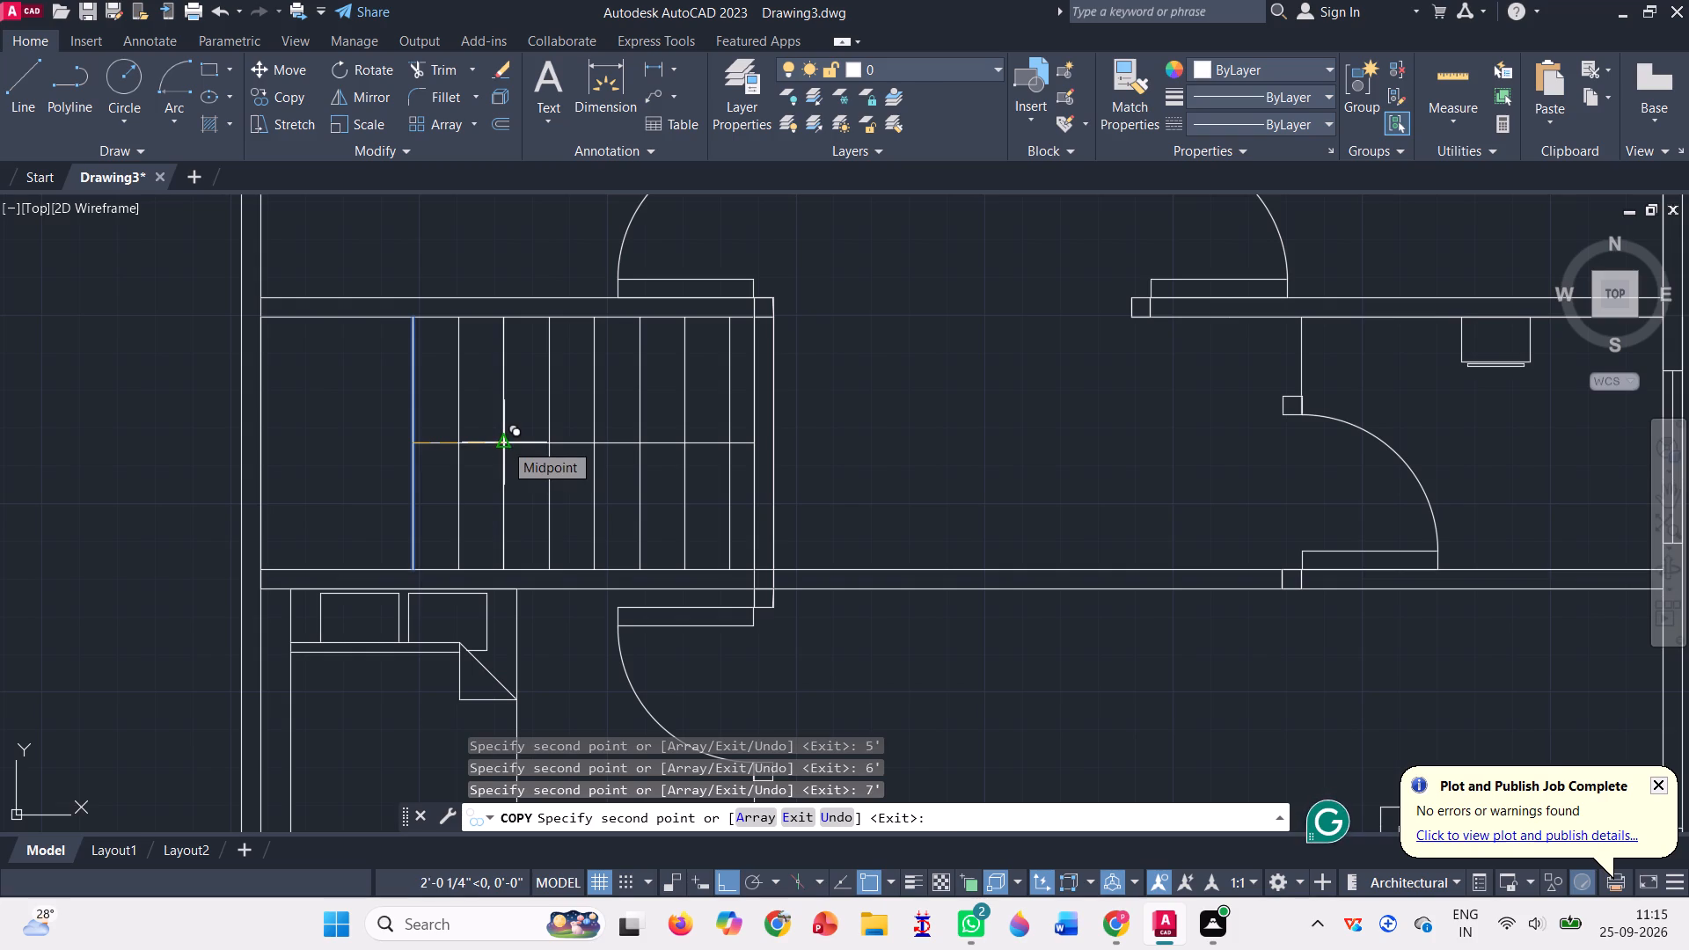
{"action": "key", "text": "Escape"}
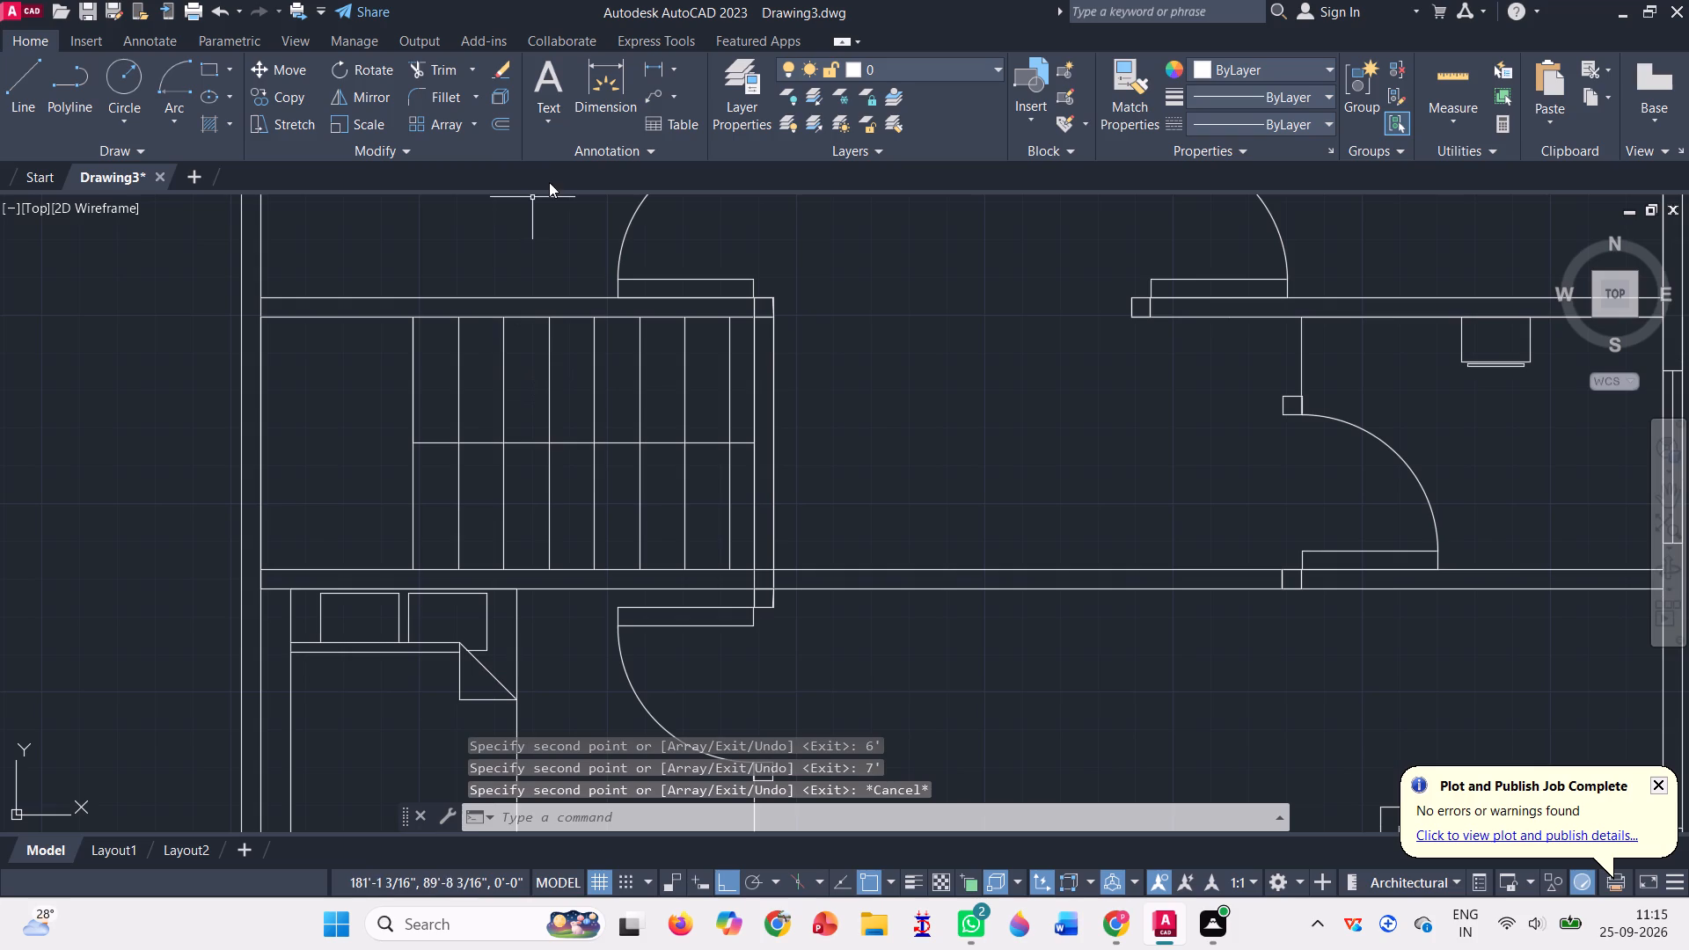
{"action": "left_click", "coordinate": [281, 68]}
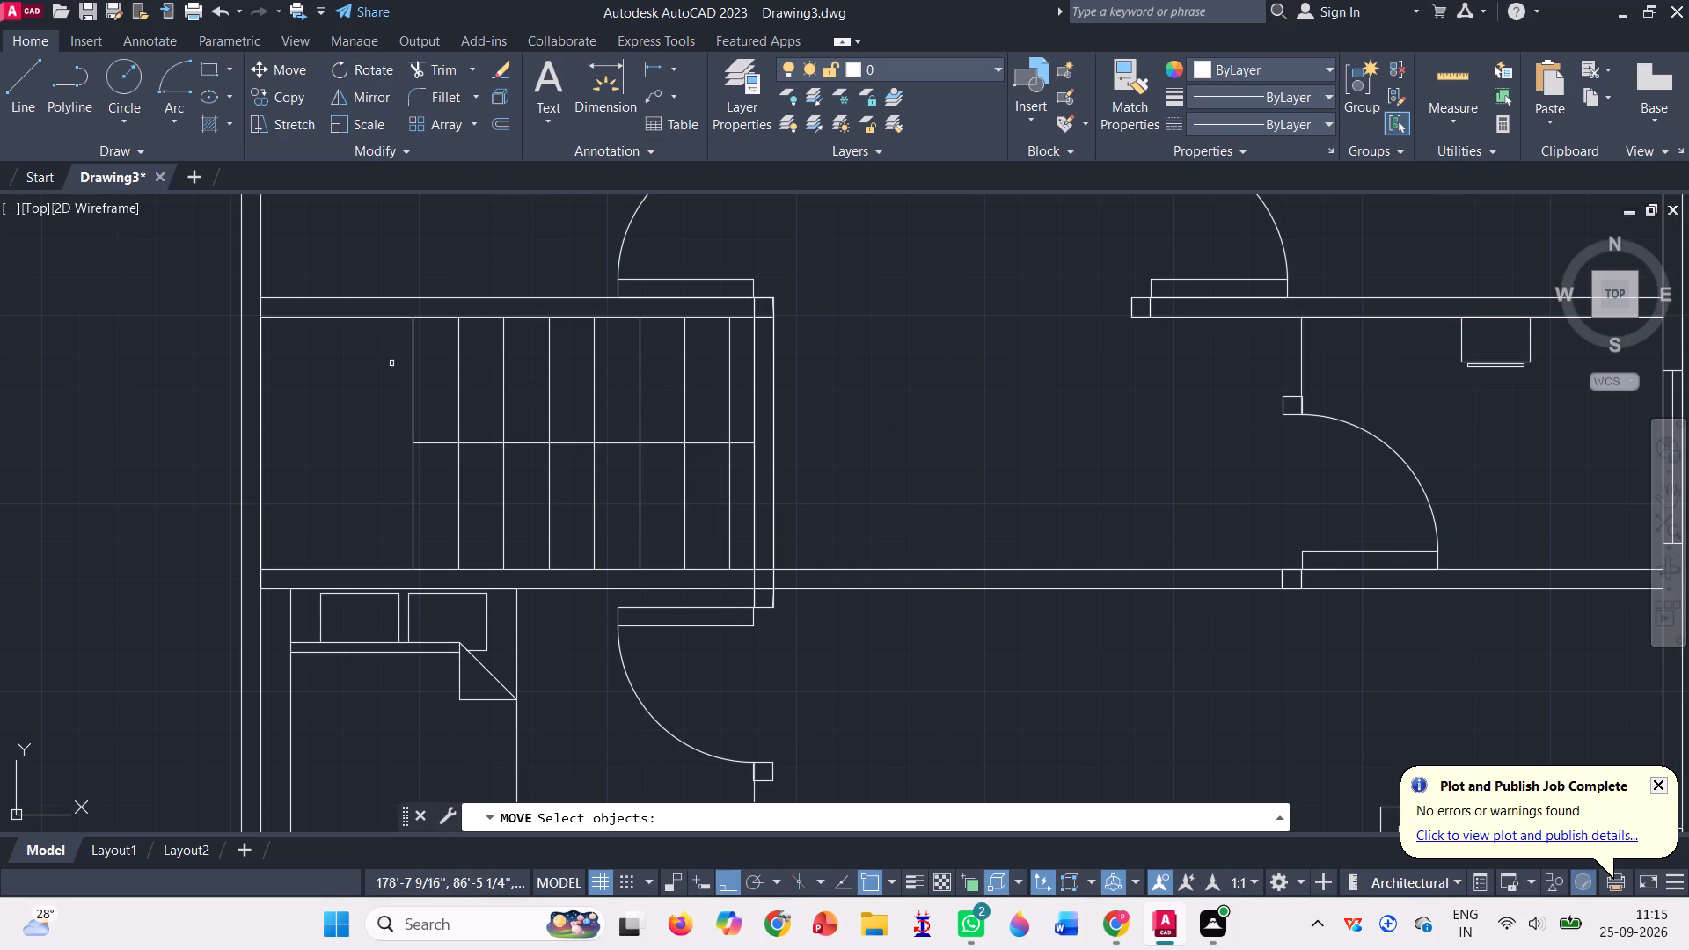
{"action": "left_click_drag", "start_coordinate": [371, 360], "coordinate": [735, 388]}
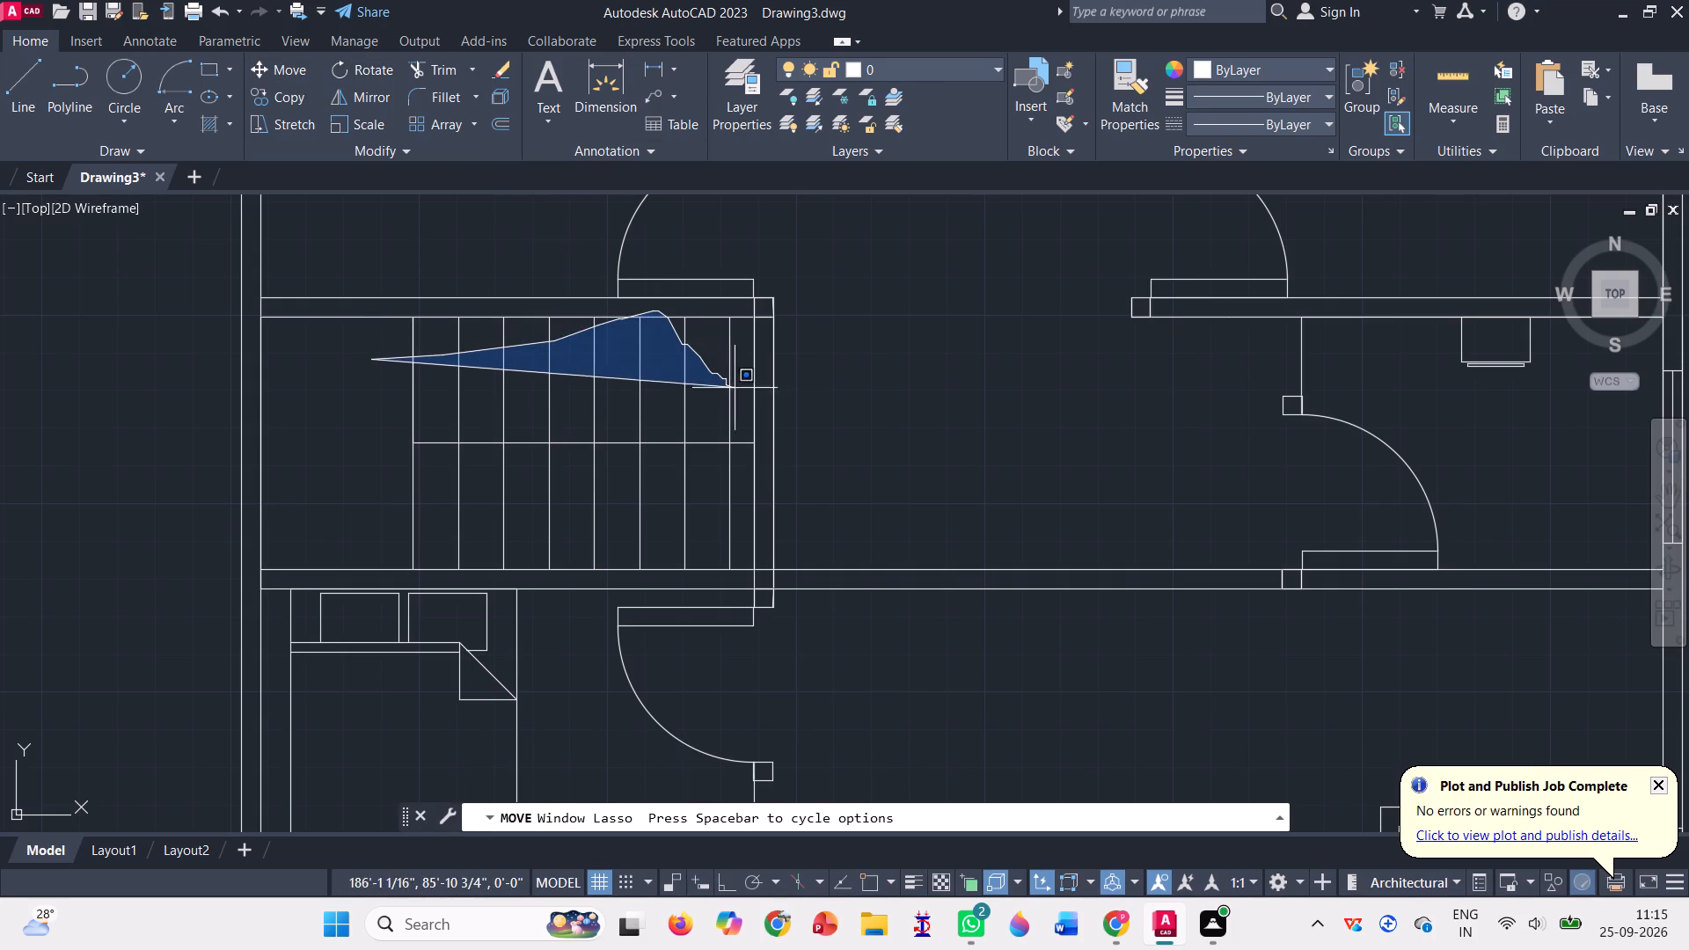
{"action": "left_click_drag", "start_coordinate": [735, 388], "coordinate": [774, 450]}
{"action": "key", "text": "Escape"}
Move the eight full-height vertical lines about 6 1/2" east, from the easternmost line's midpoint to the centre line's end at the east wall.
{"action": "left_click", "coordinate": [293, 73]}
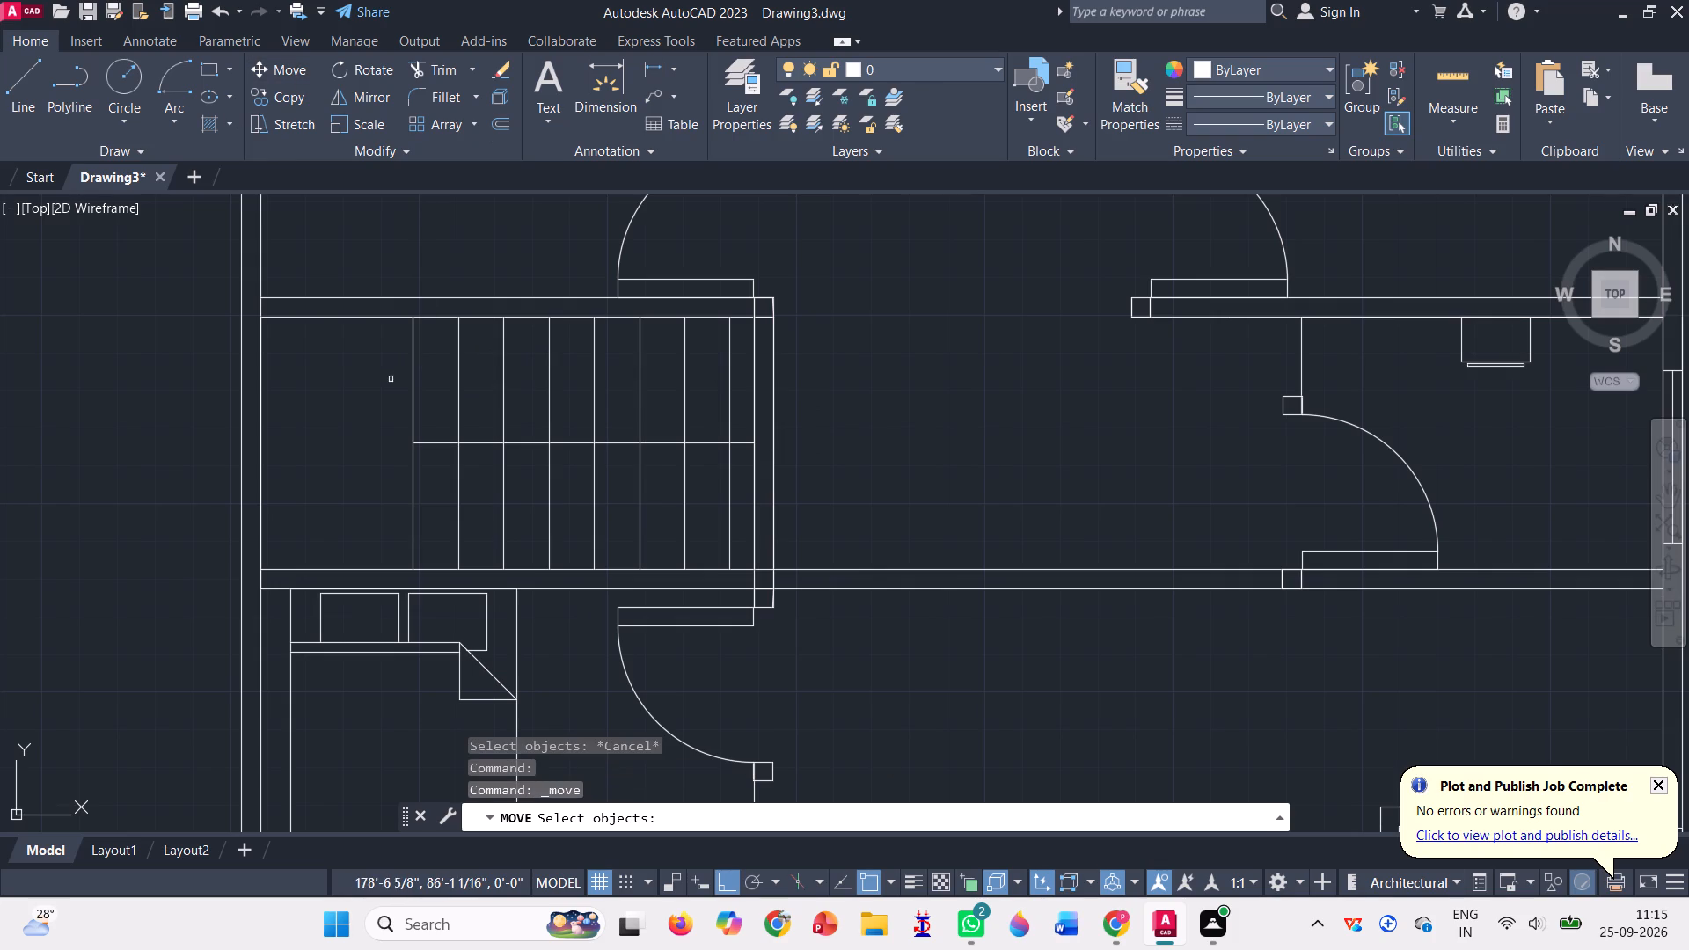
{"action": "left_click", "coordinate": [411, 387]}
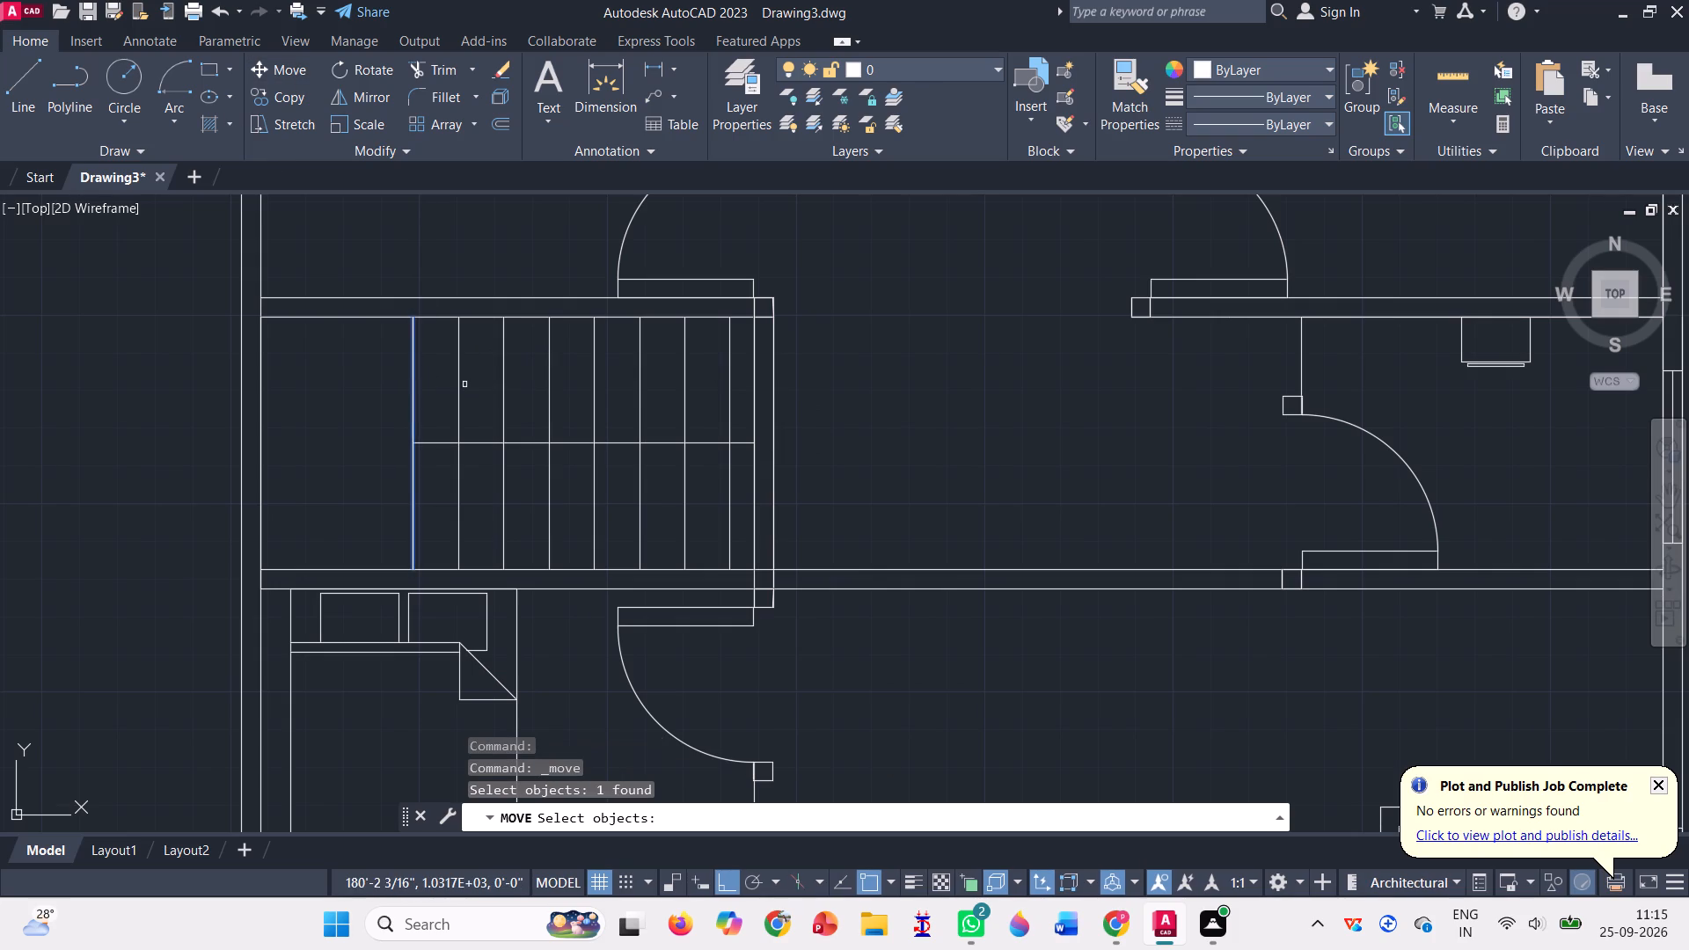
{"action": "left_click", "coordinate": [459, 384]}
{"action": "left_click", "coordinate": [499, 378]}
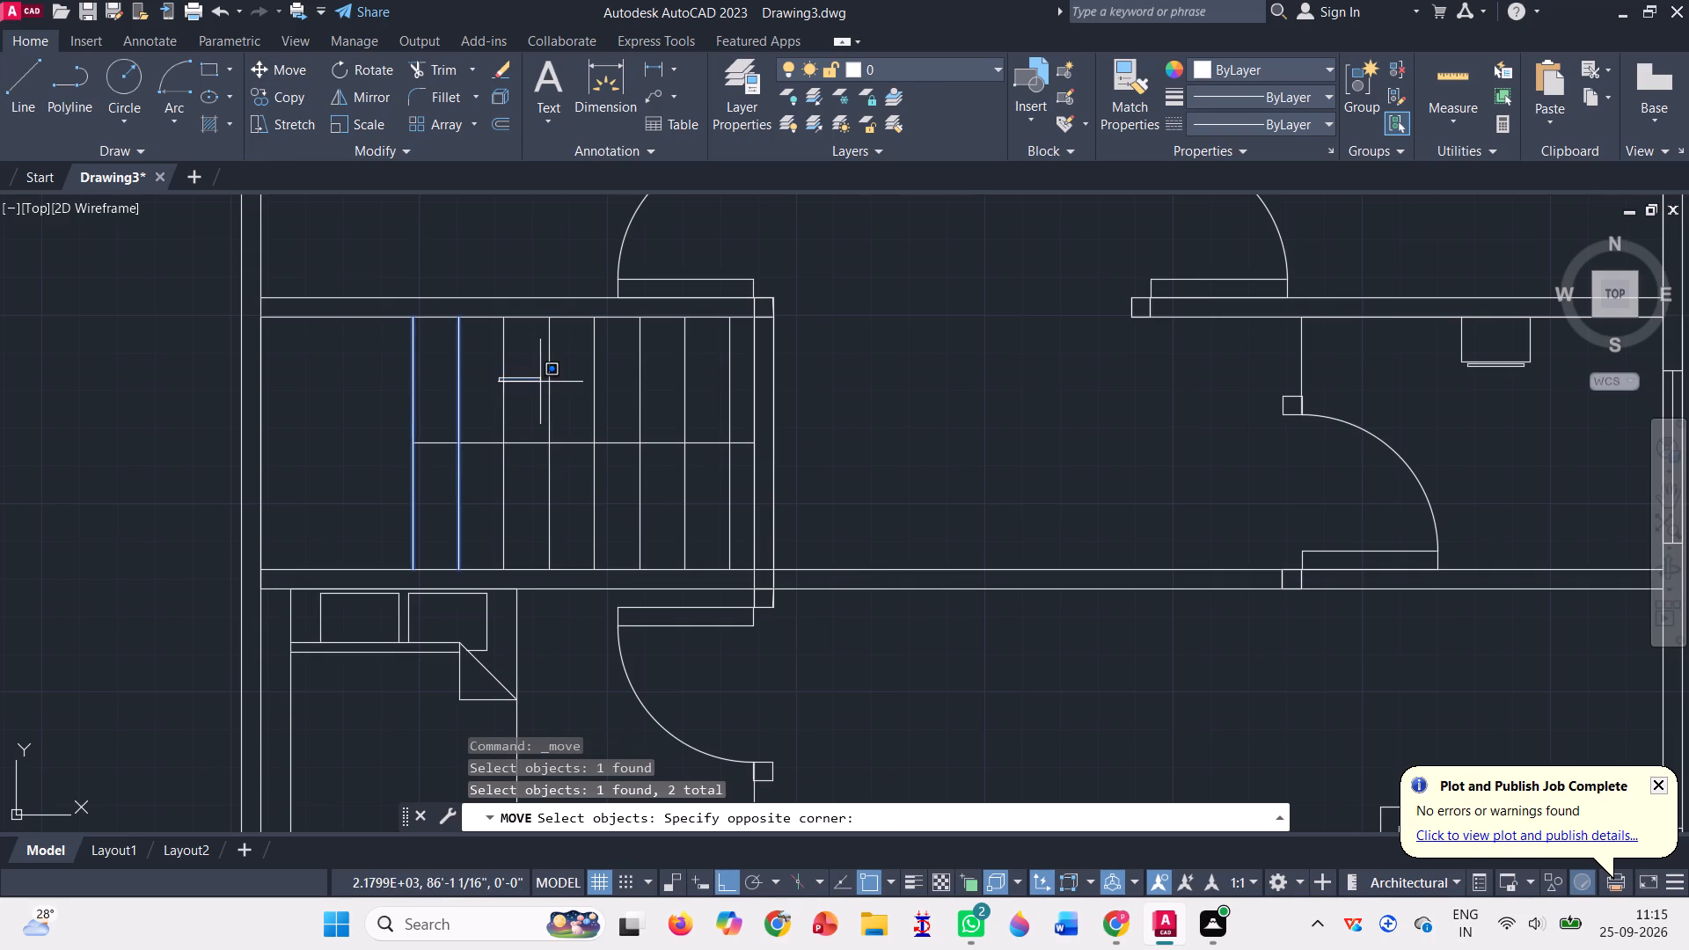
{"action": "left_click", "coordinate": [540, 382]}
{"action": "left_click", "coordinate": [500, 396]}
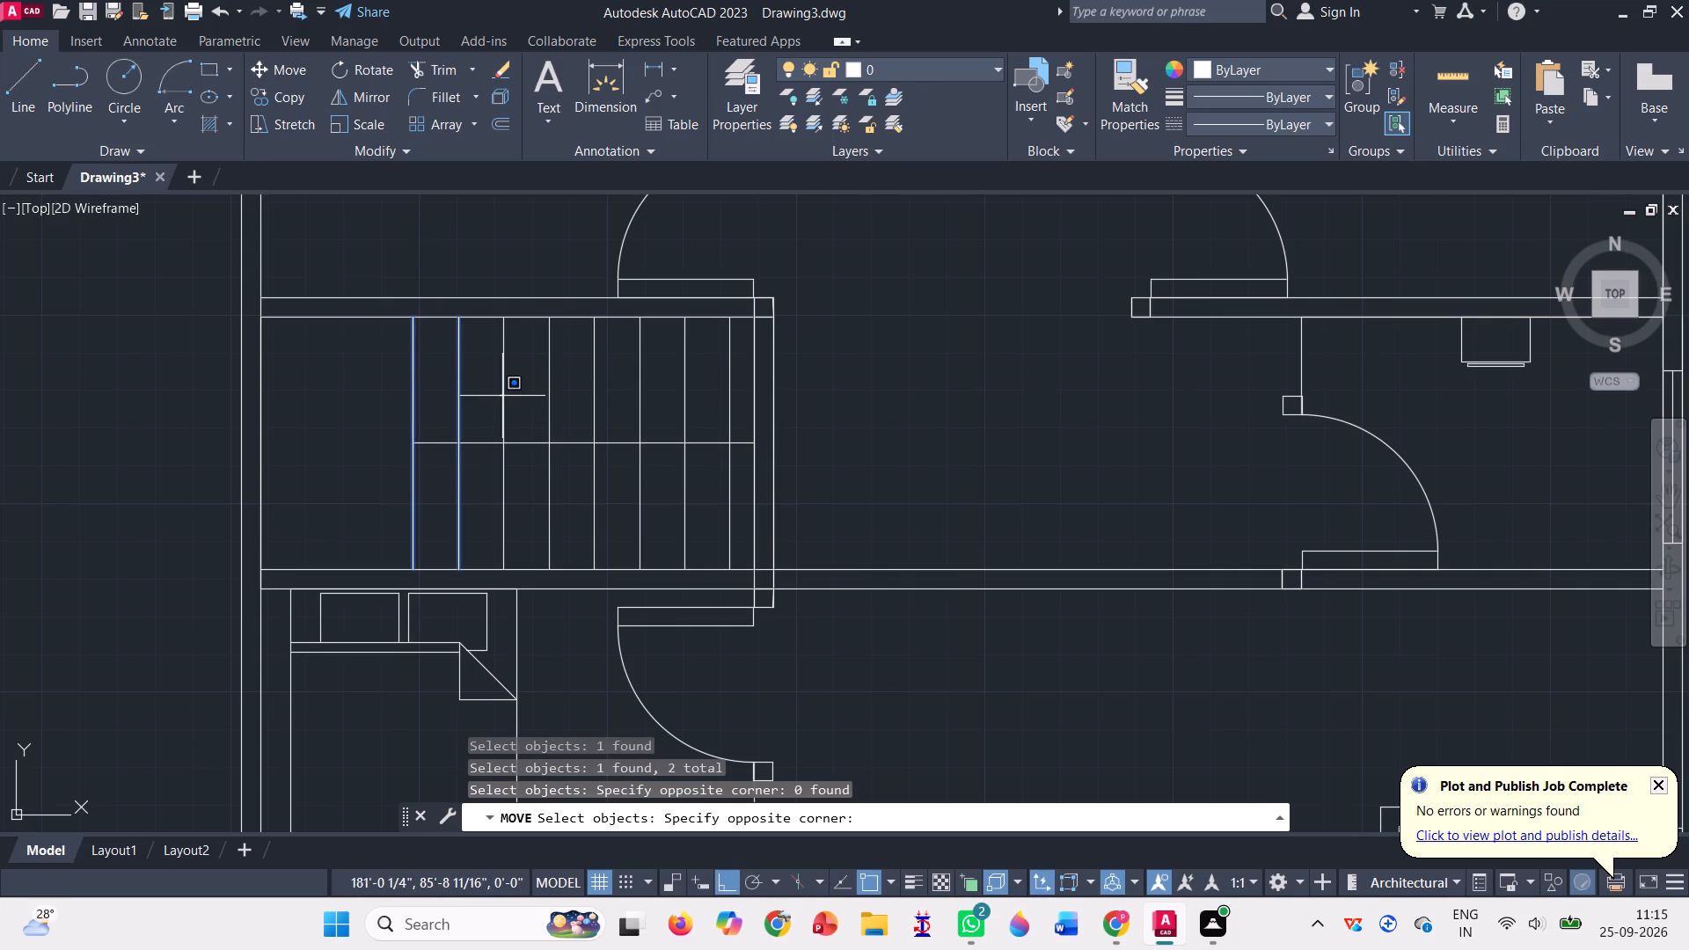
{"action": "left_click", "coordinate": [502, 396]}
{"action": "left_click", "coordinate": [511, 391]}
{"action": "left_click", "coordinate": [502, 390]}
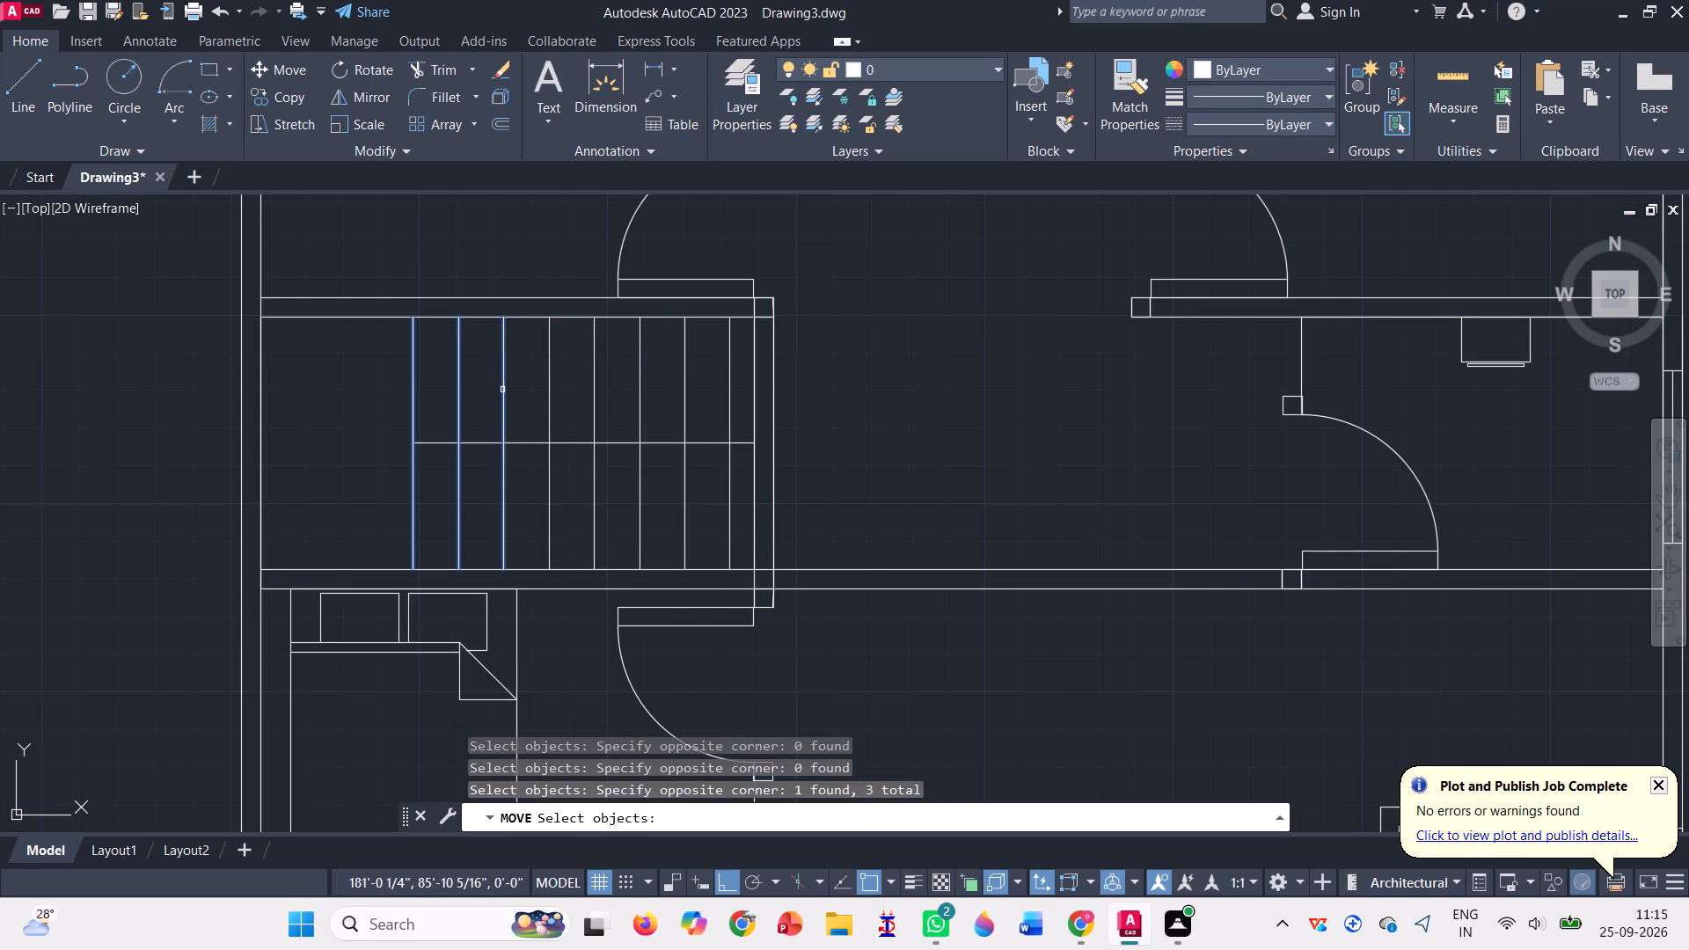
{"action": "left_click", "coordinate": [546, 385]}
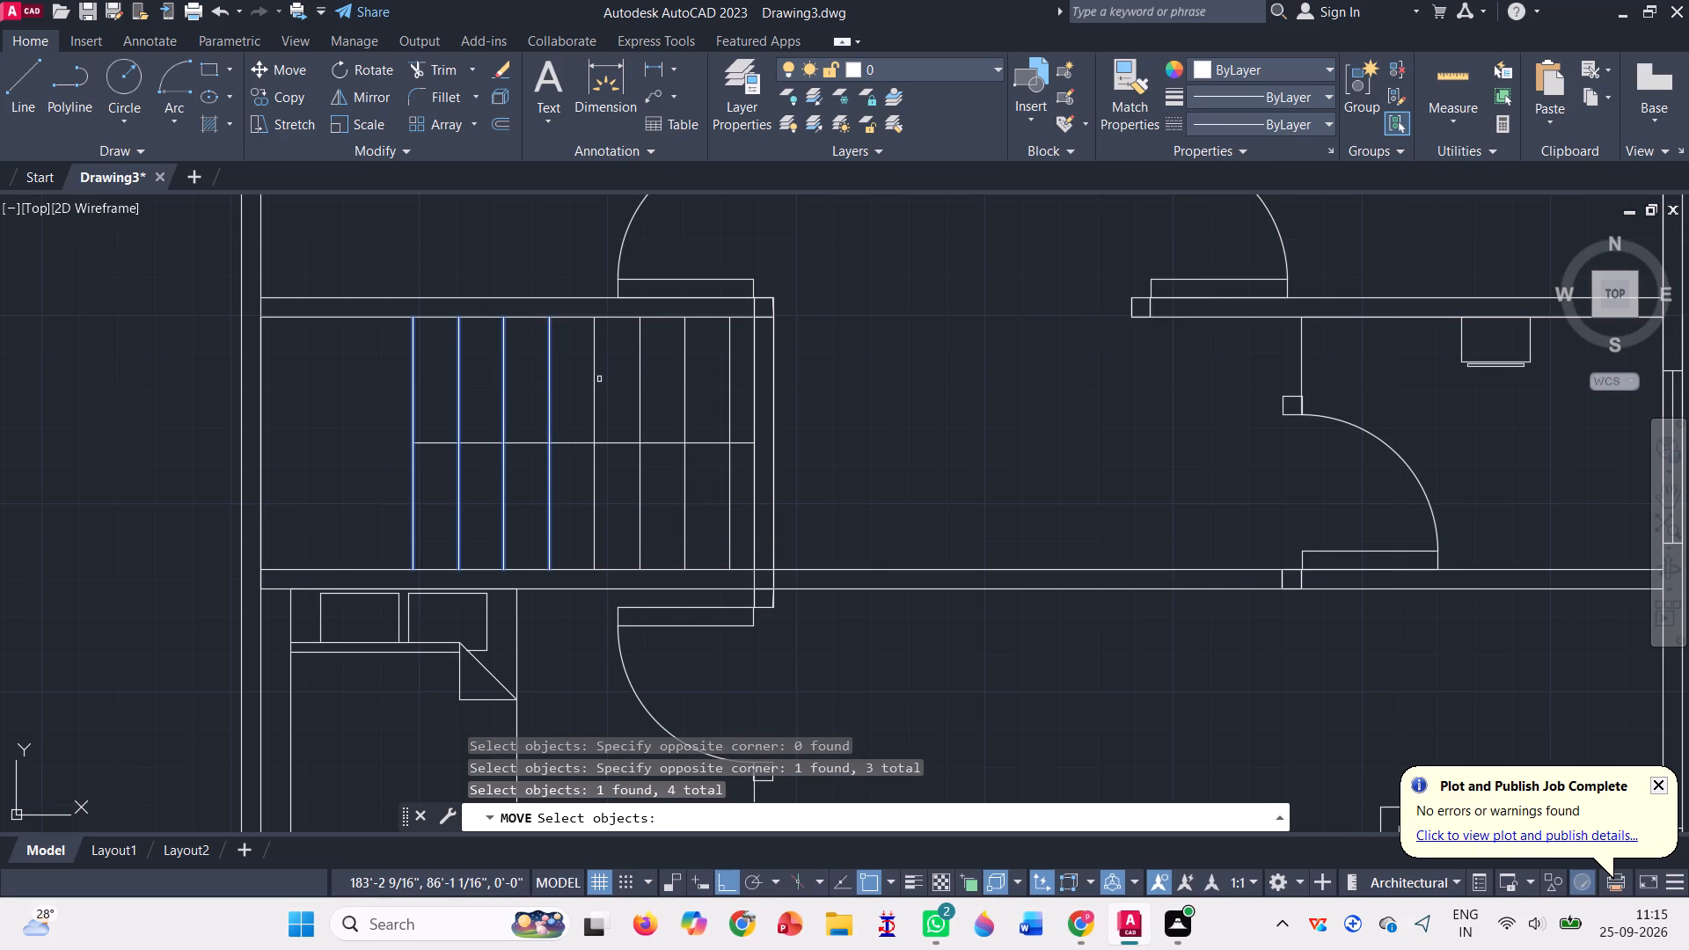
{"action": "left_click", "coordinate": [596, 379]}
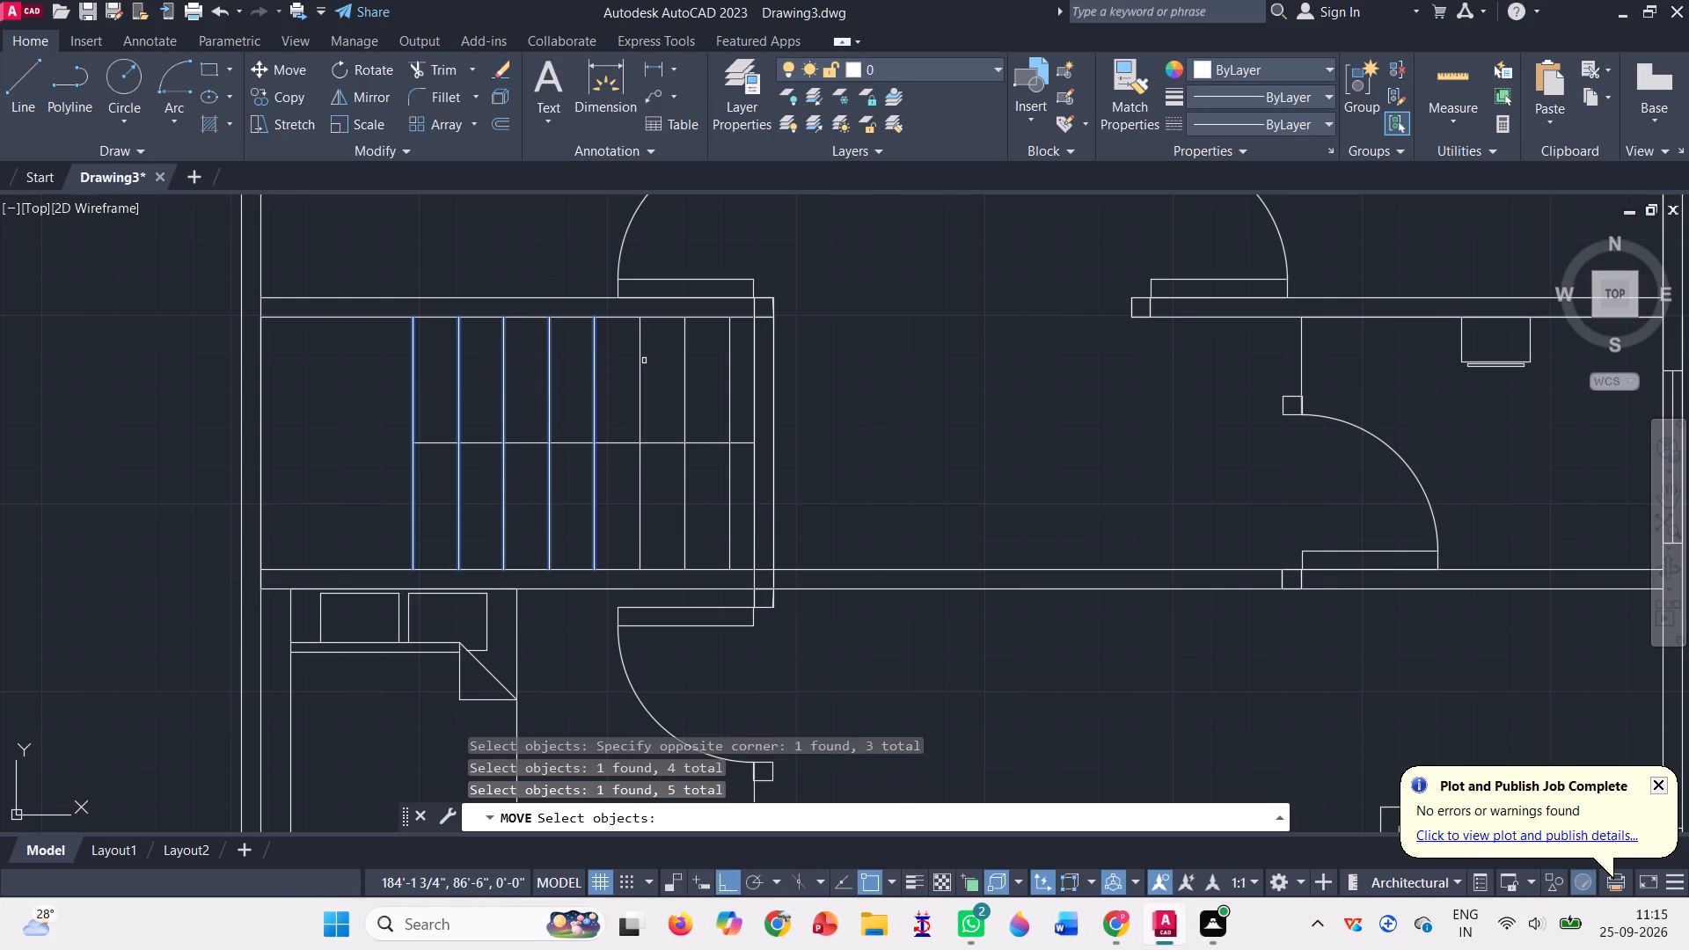
{"action": "left_click", "coordinate": [640, 361]}
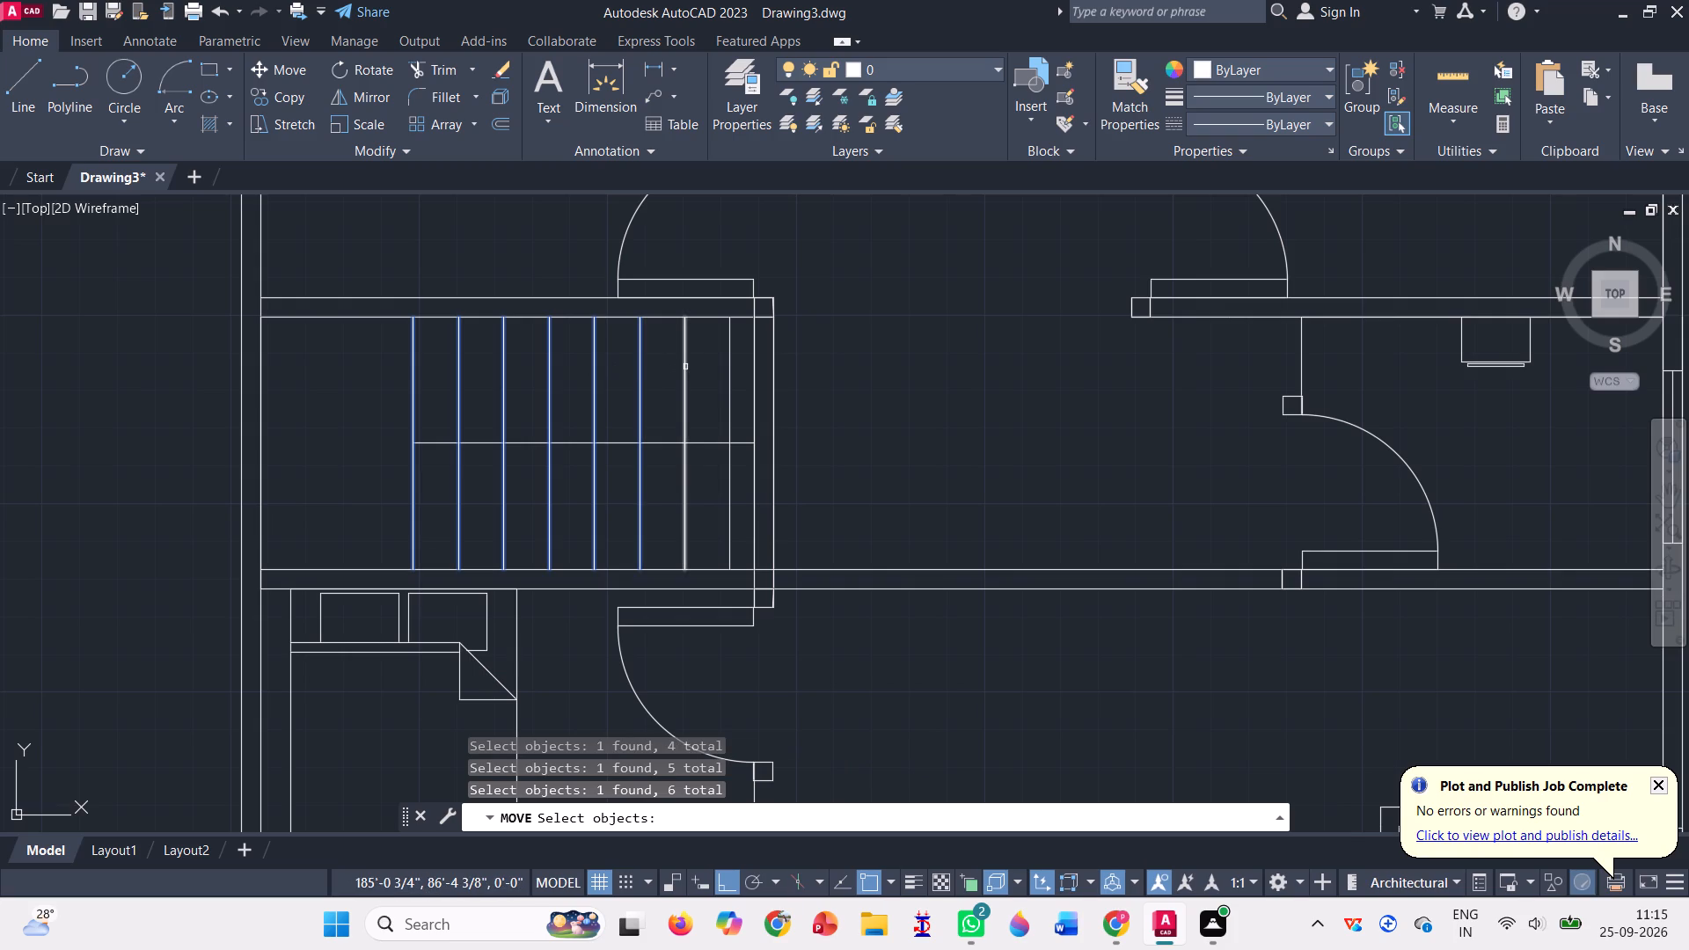
{"action": "left_click", "coordinate": [685, 367]}
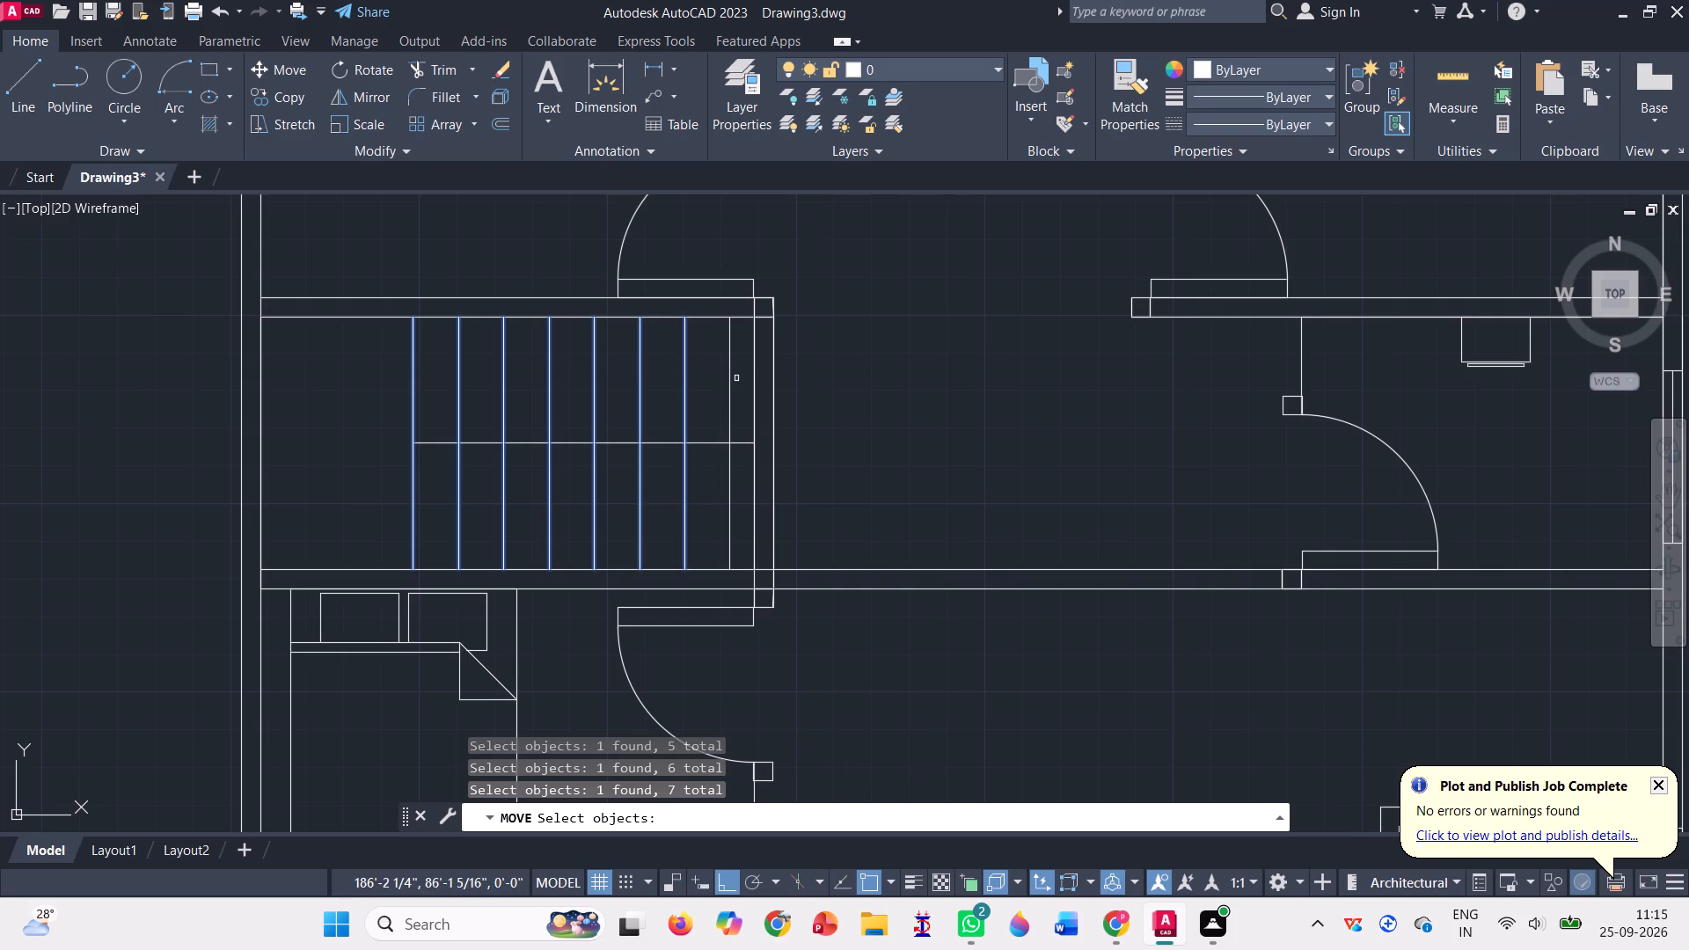
{"action": "left_click", "coordinate": [731, 381]}
{"action": "key", "text": "Return"}
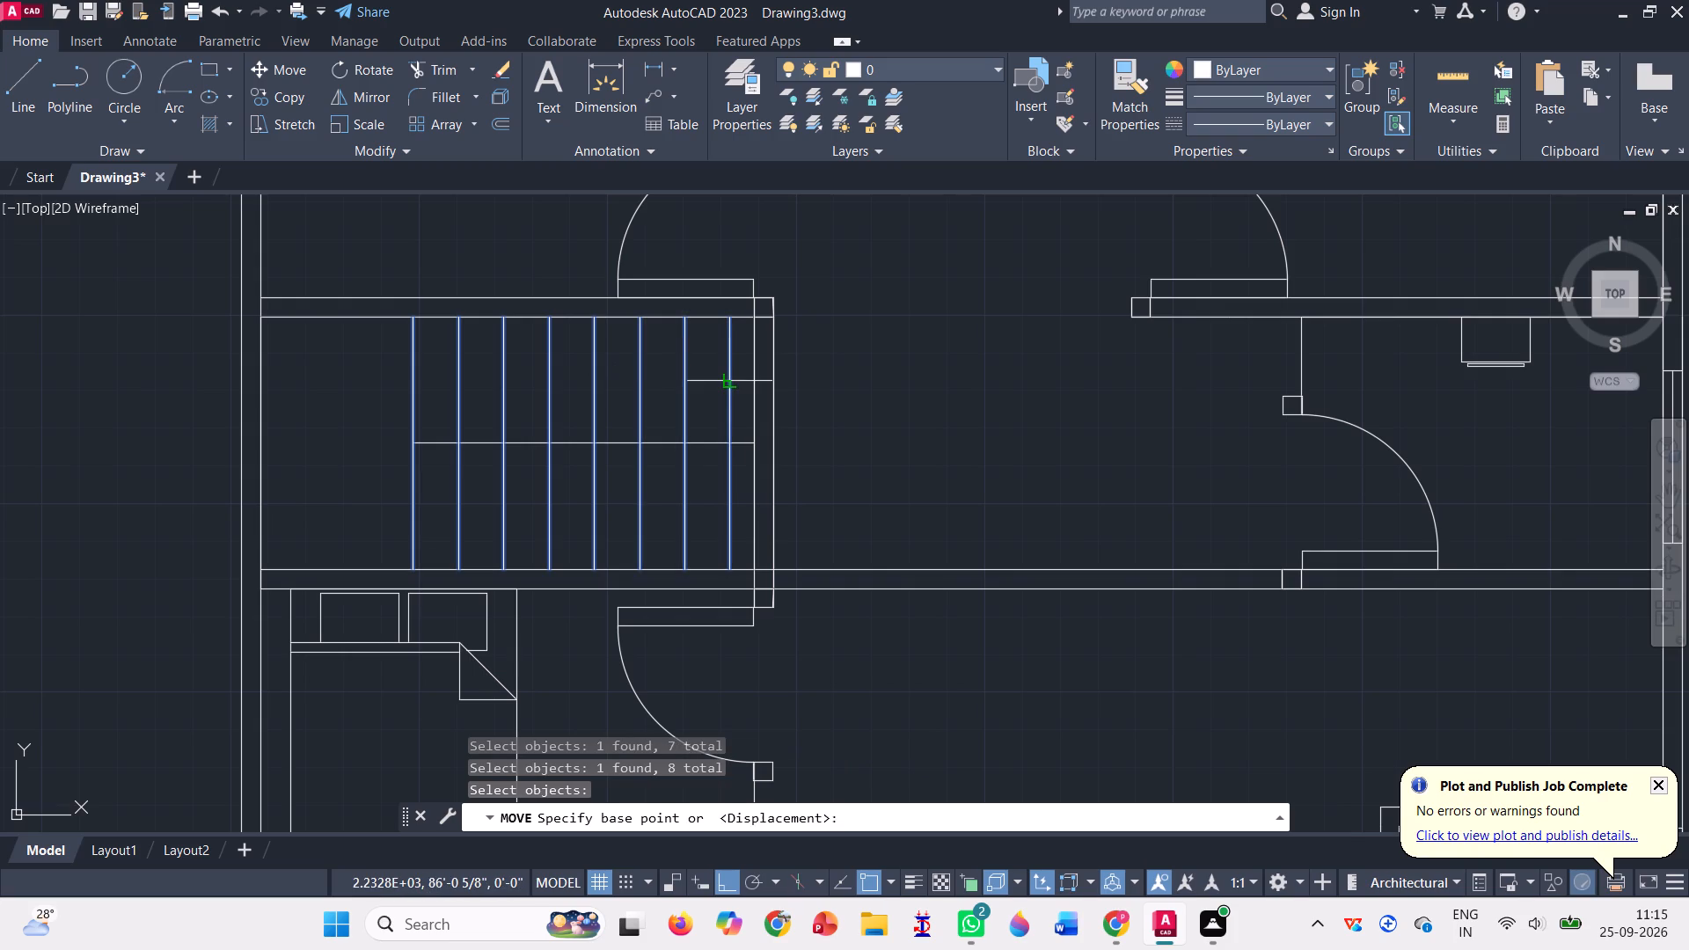
{"action": "left_click", "coordinate": [730, 448]}
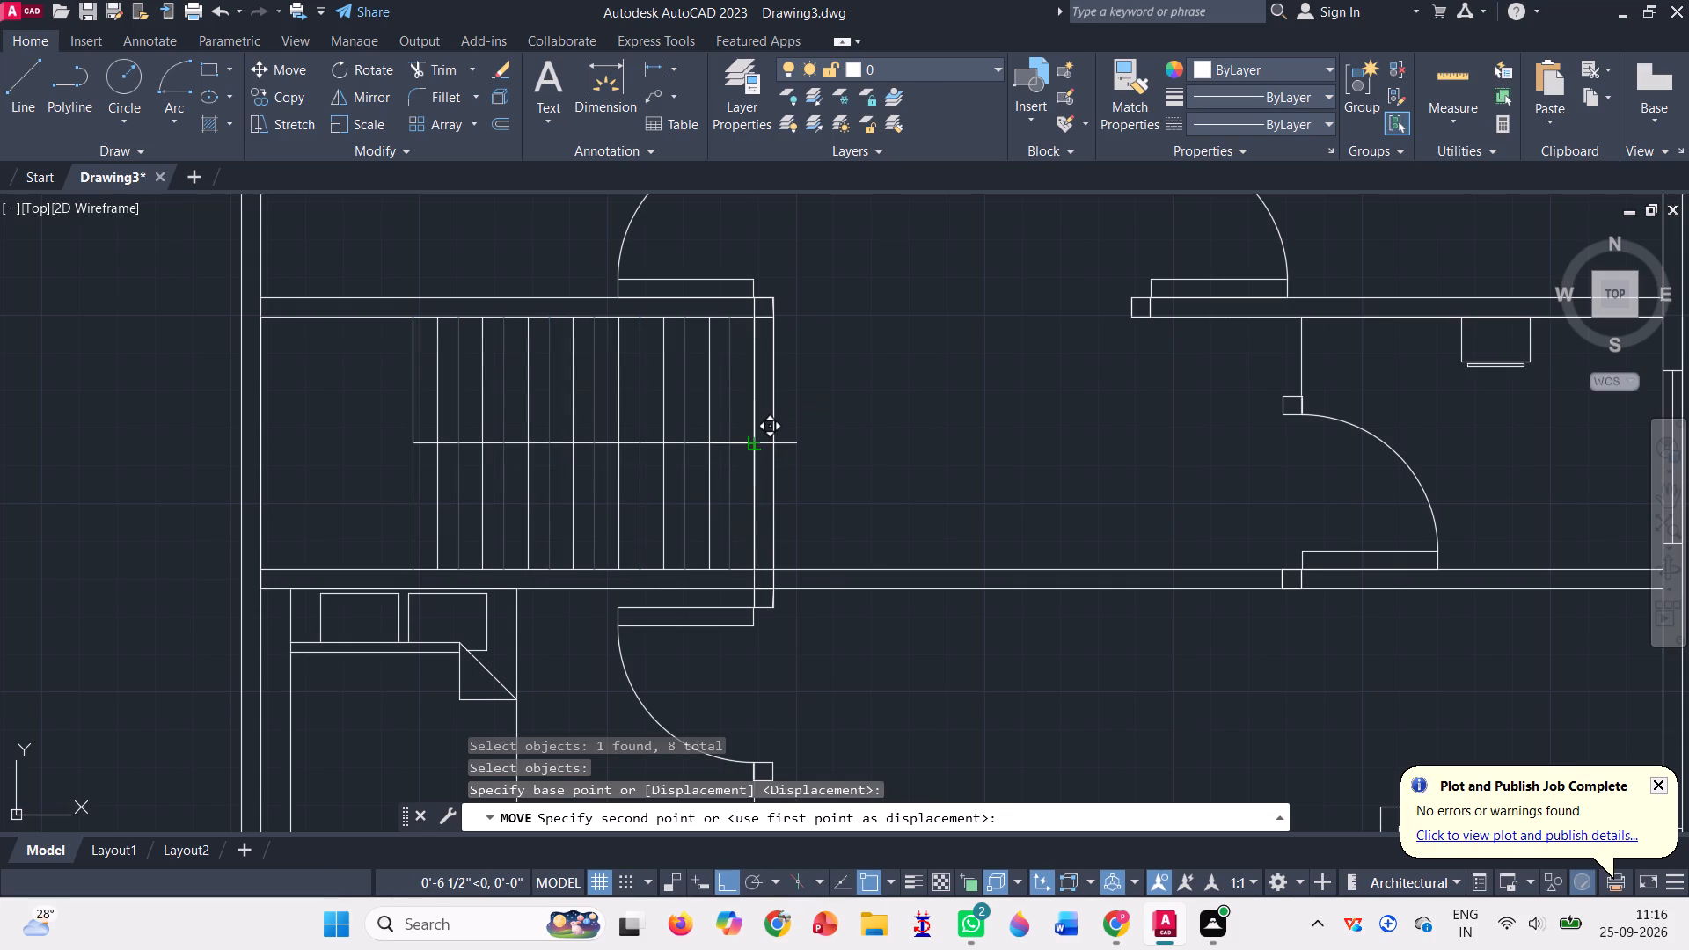
{"action": "left_click", "coordinate": [754, 447]}
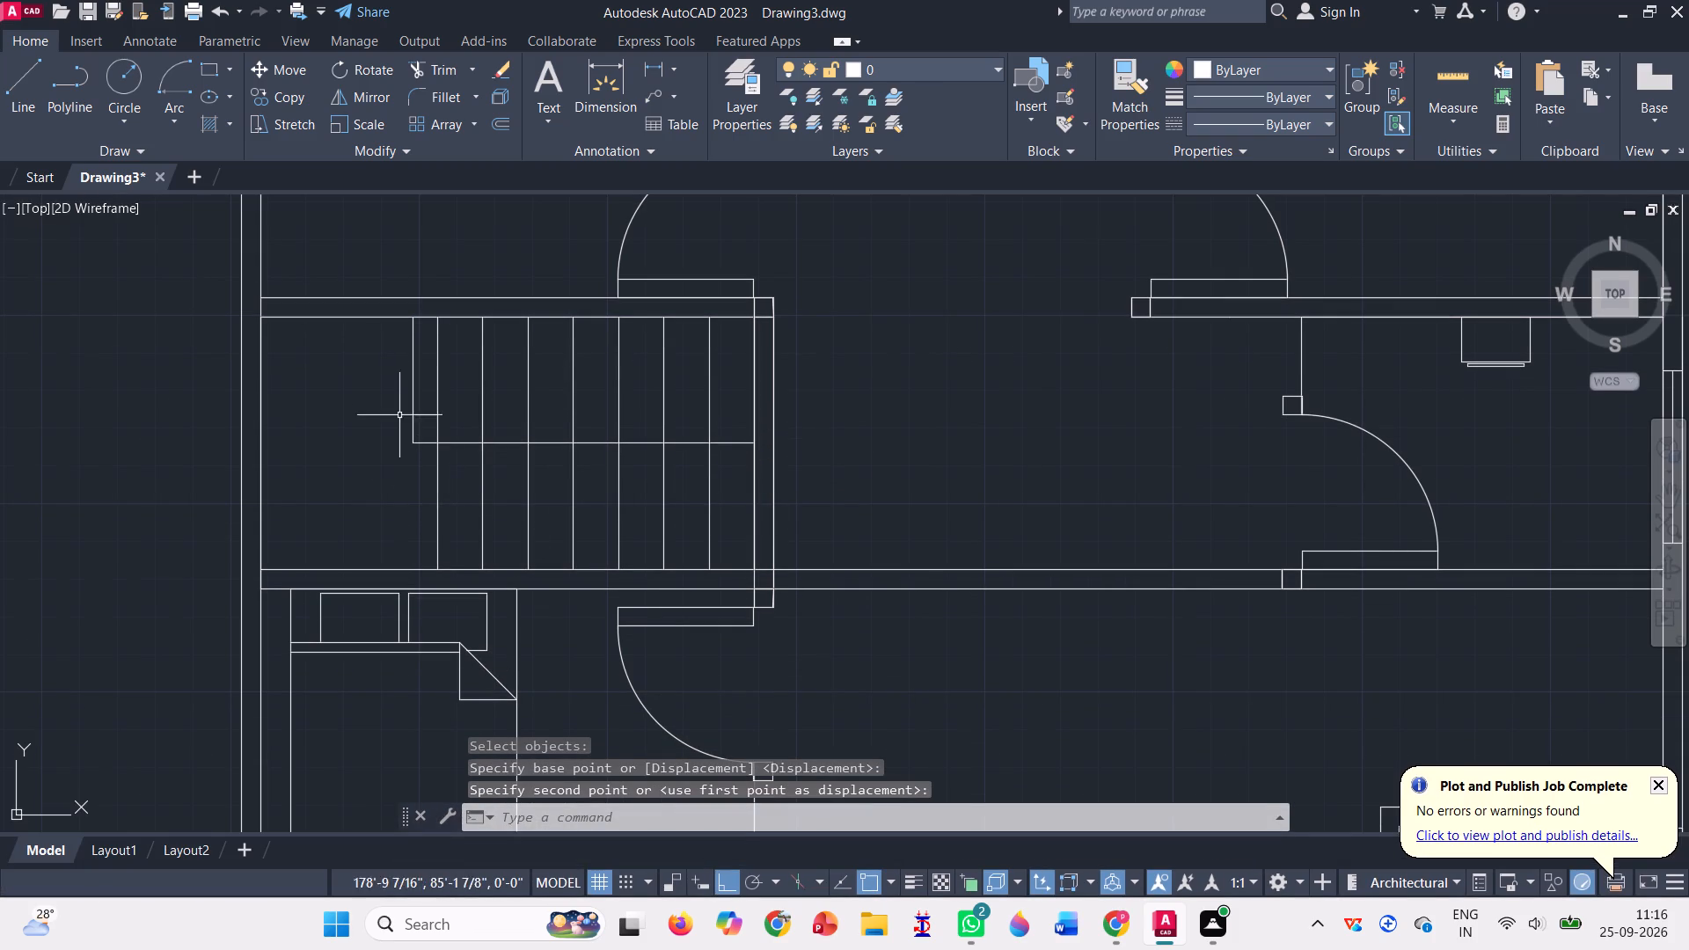
Trim the leftover half-height vertical line and the centre line's overhang west of the westernmost stair line.
{"action": "scroll", "coordinate": [384, 389], "scroll_direction": "up", "scroll_amount": 2}
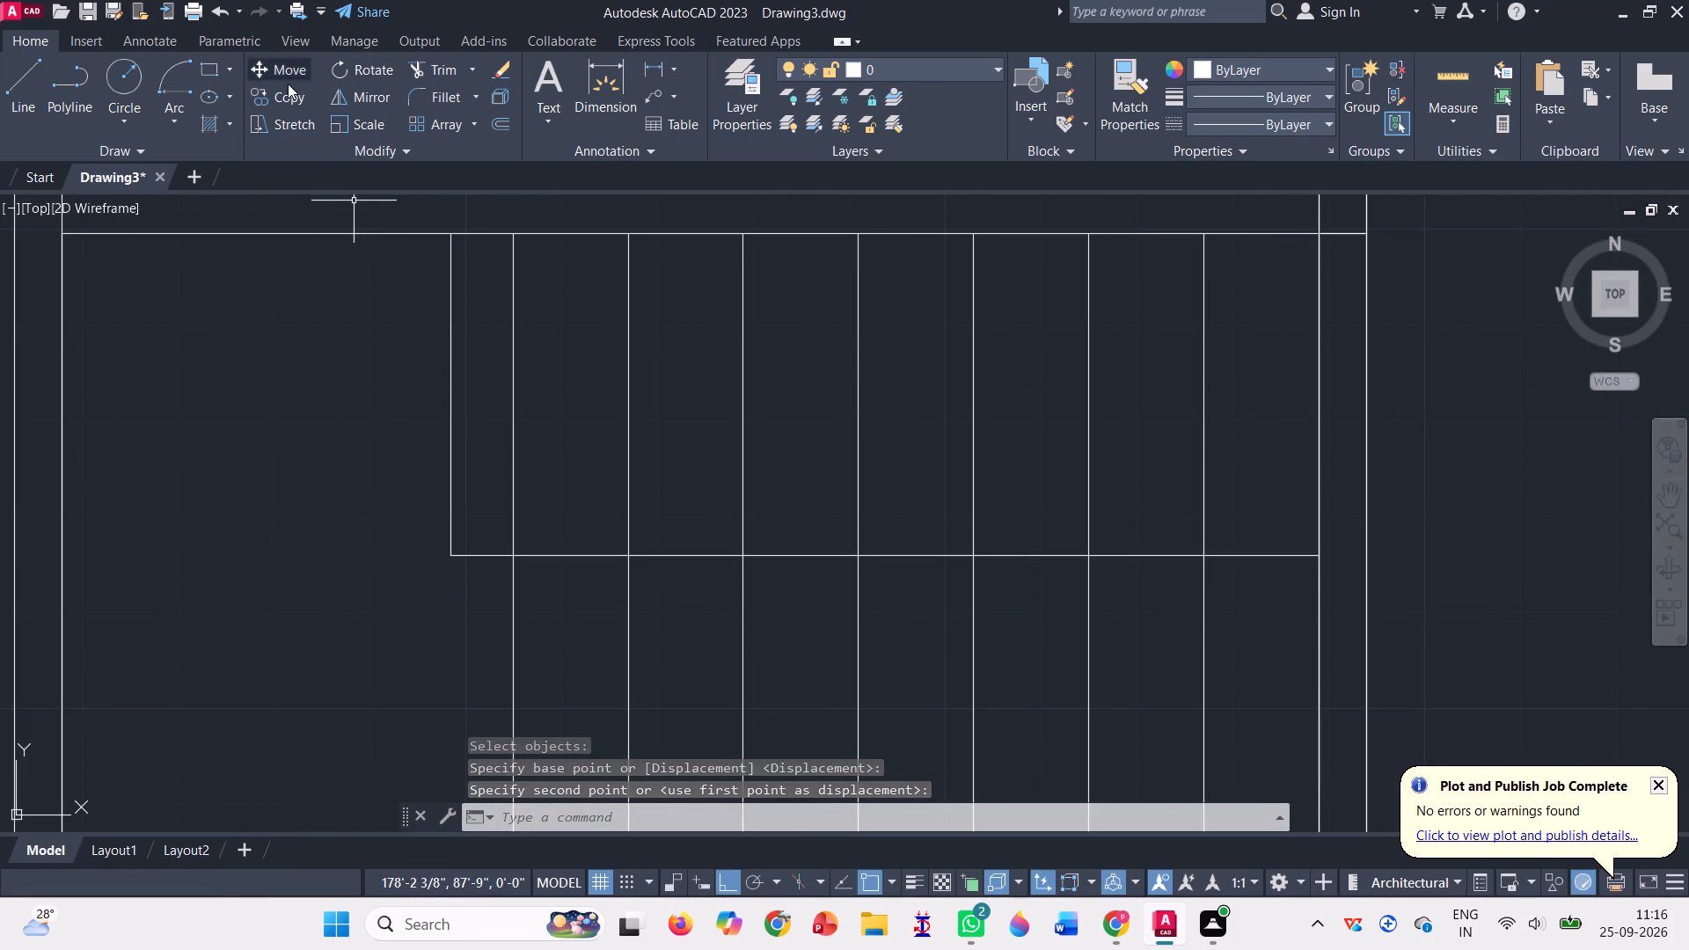
{"action": "left_click", "coordinate": [418, 67]}
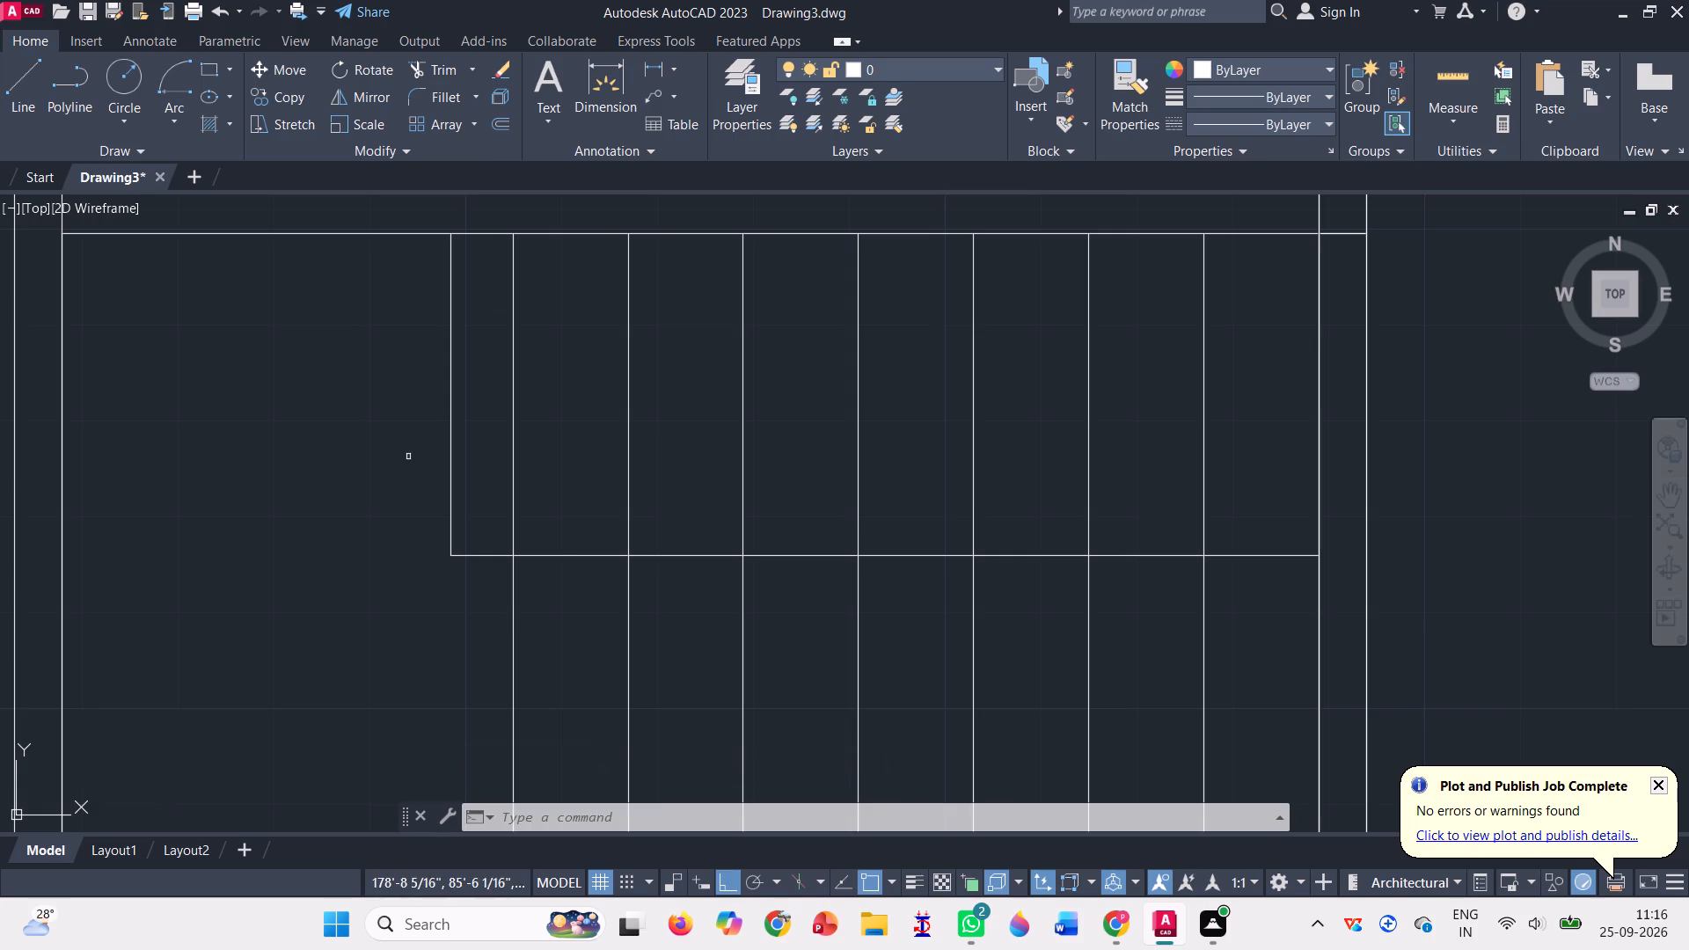
{"action": "left_click_drag", "start_coordinate": [395, 445], "coordinate": [477, 594]}
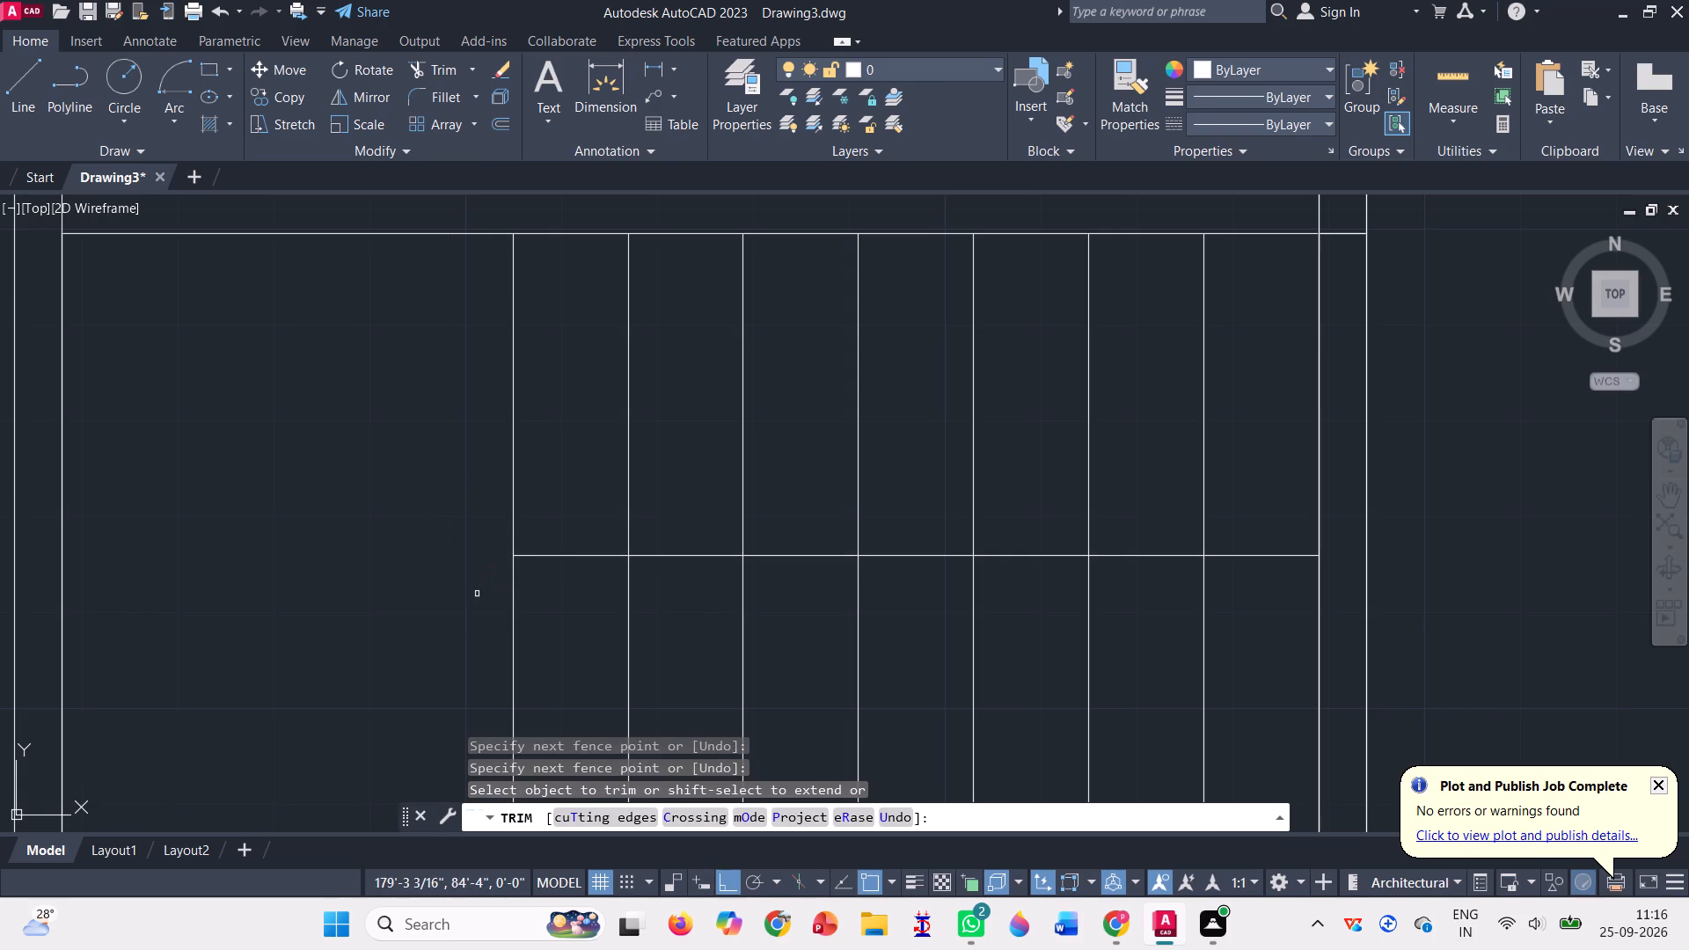
Trim away the north half of the stair line nearest the east wall, down to the centre line.
{"action": "scroll", "coordinate": [419, 534], "scroll_direction": "down", "scroll_amount": 3}
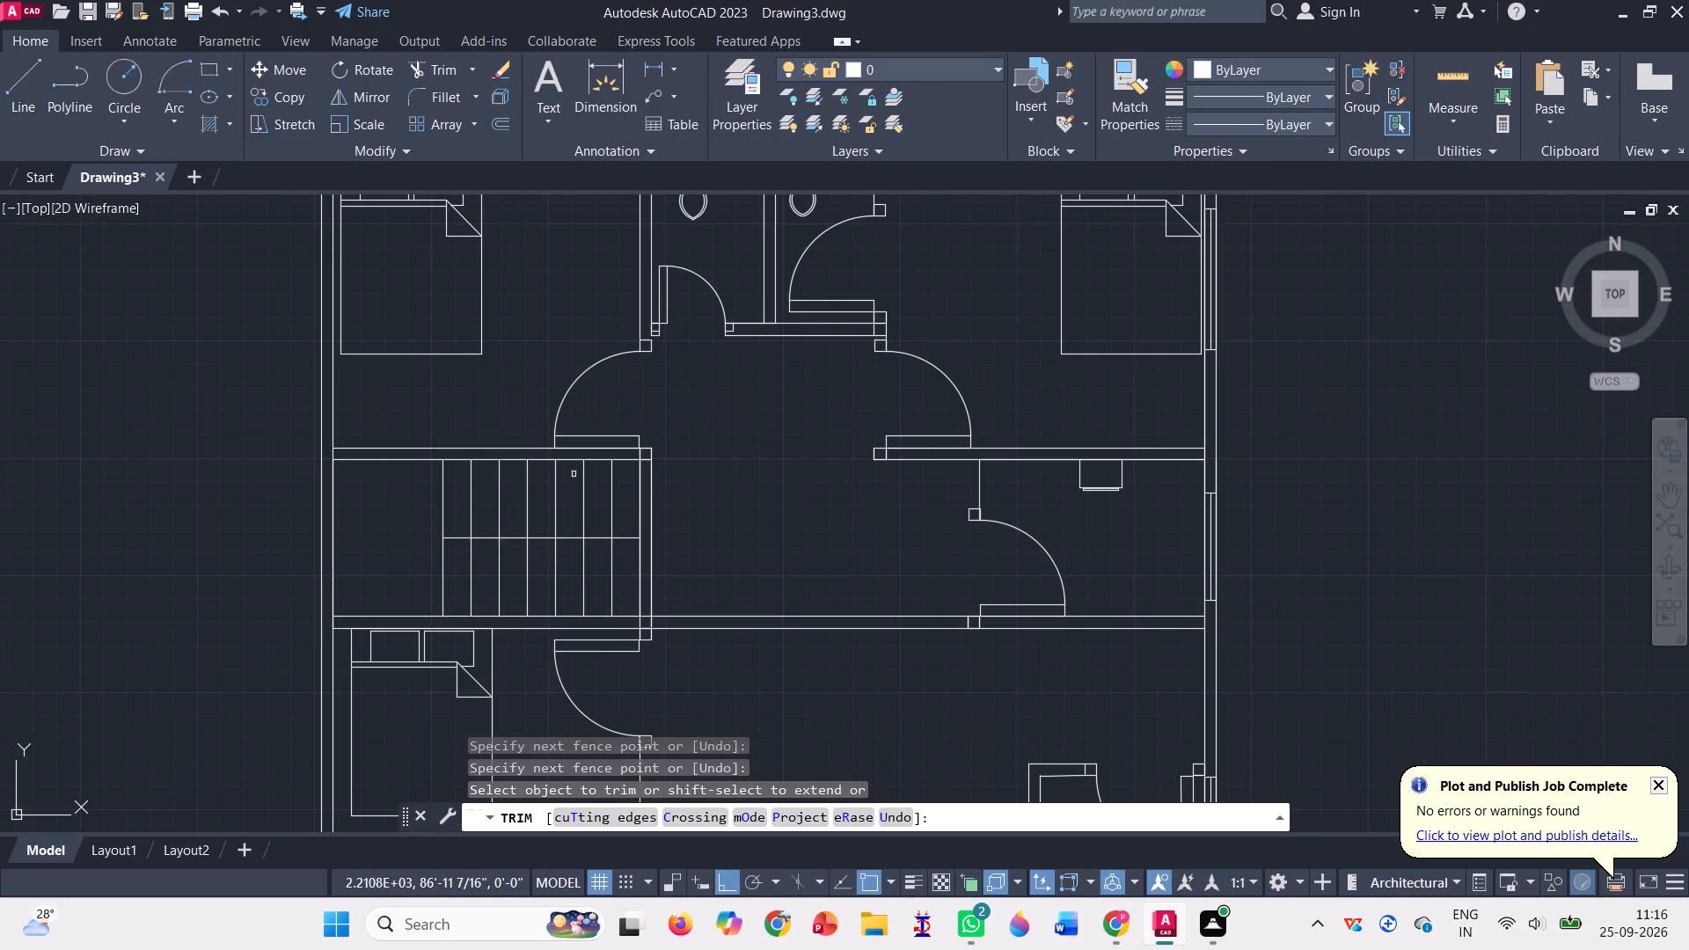
{"action": "scroll", "coordinate": [611, 483], "scroll_direction": "up", "scroll_amount": 1}
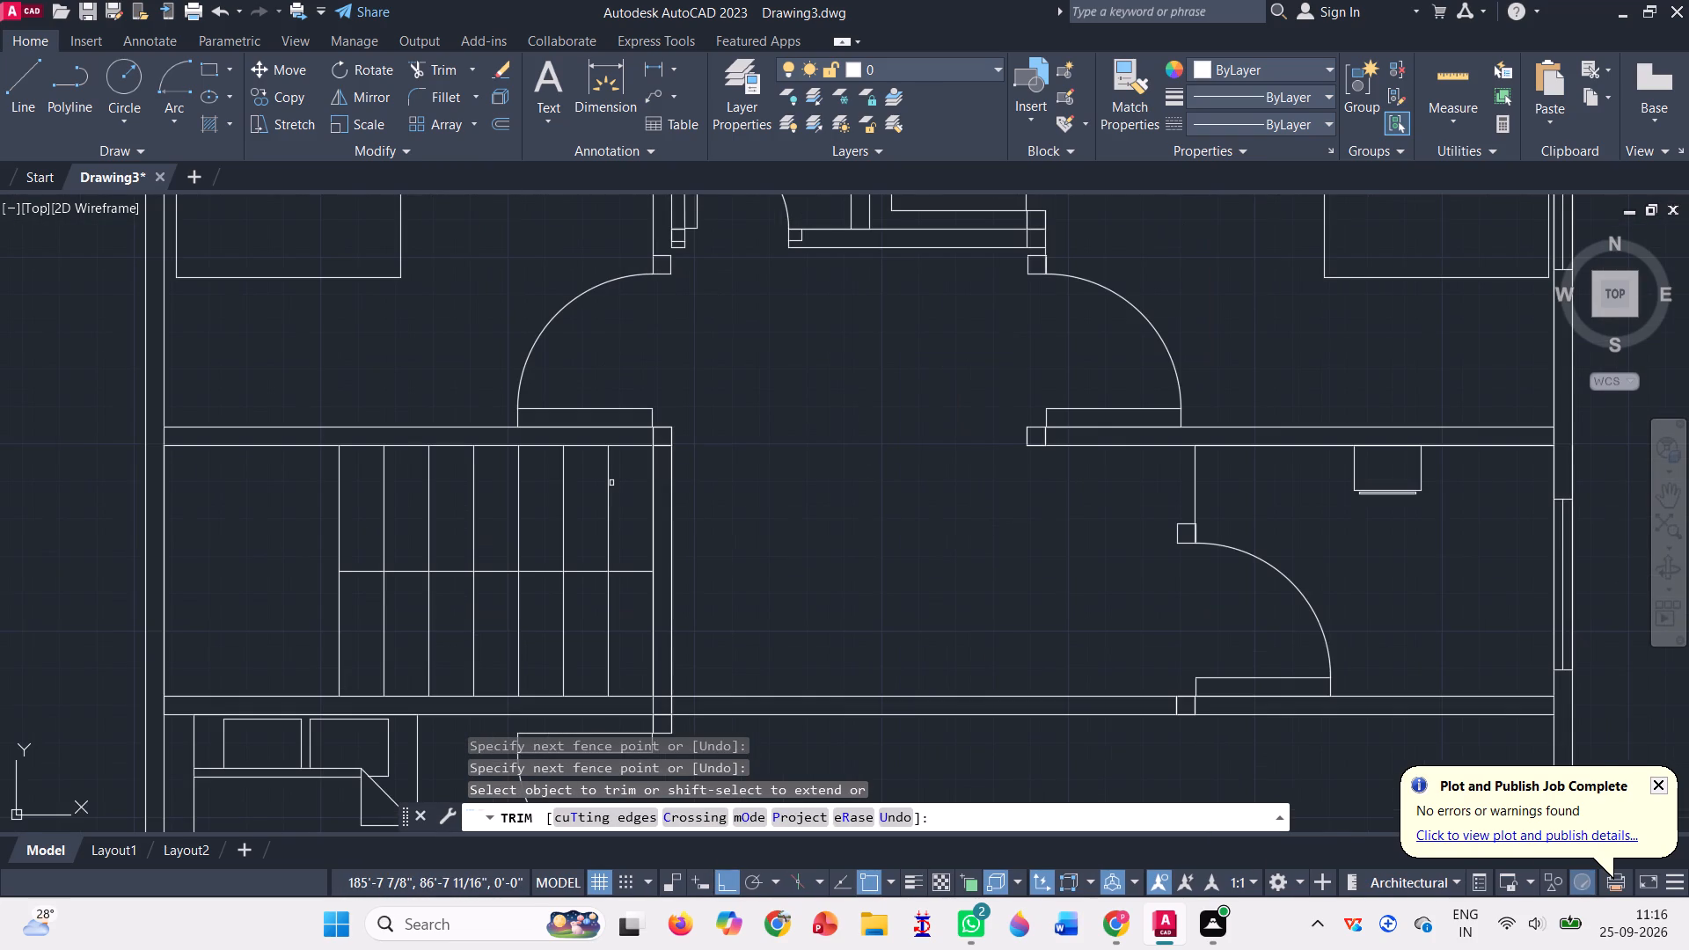
{"action": "left_click", "coordinate": [606, 487]}
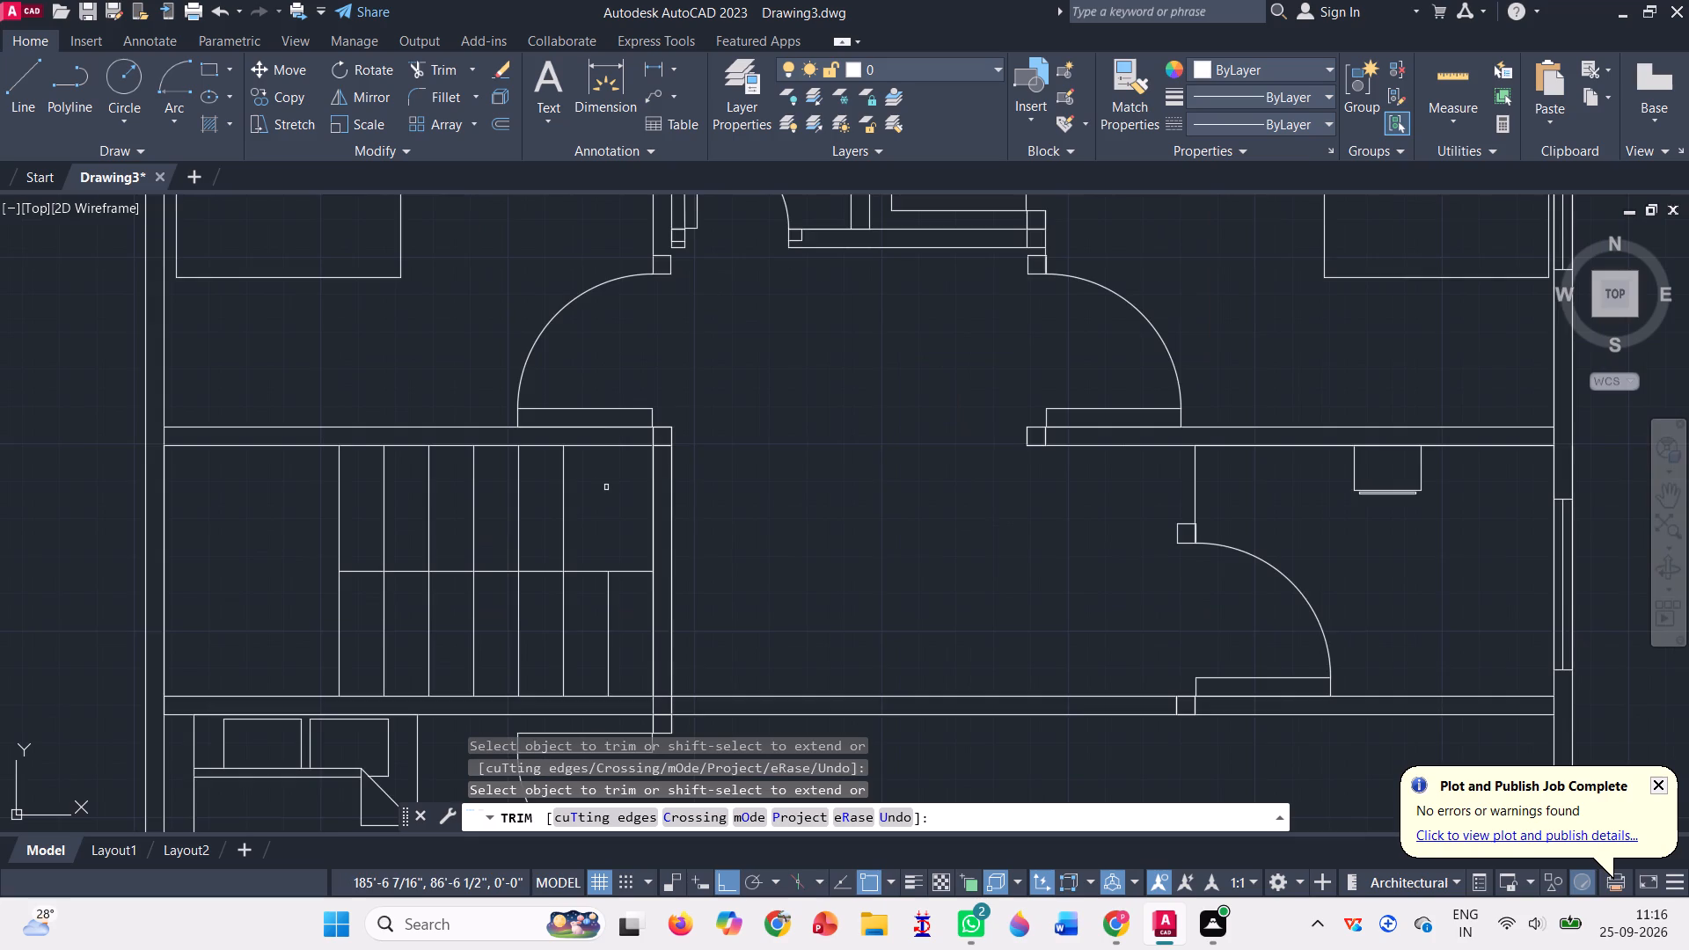
{"action": "scroll", "coordinate": [606, 487], "scroll_direction": "down", "scroll_amount": 2}
{"action": "key", "text": "Escape"}
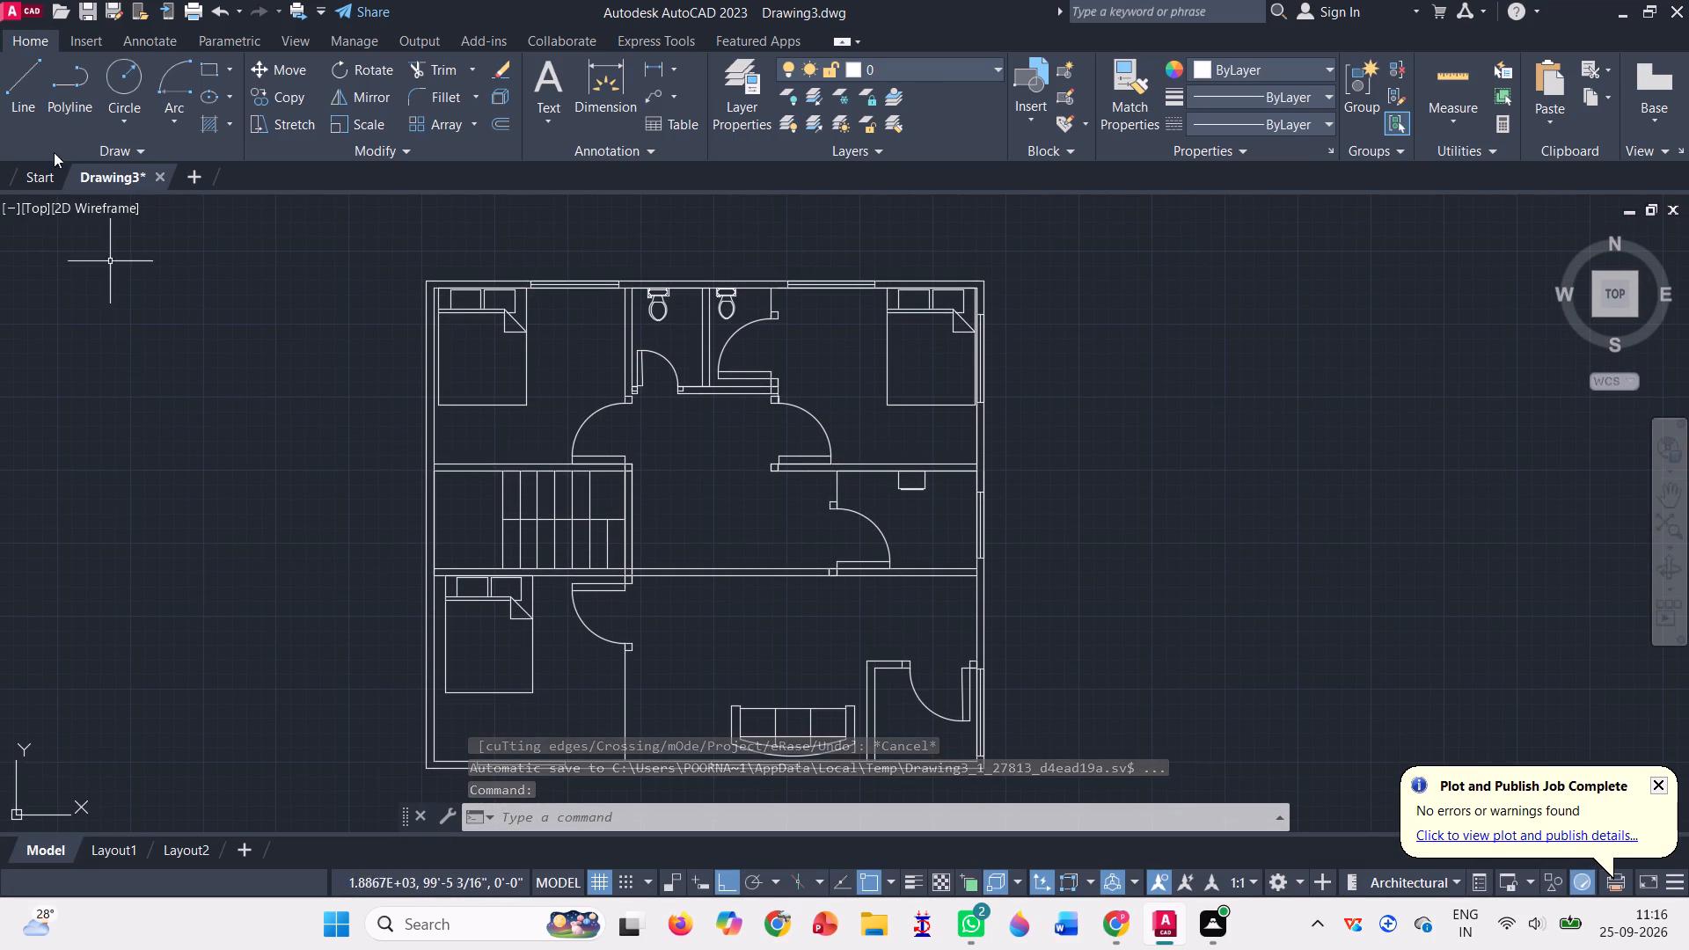
Draw a 1' by 1' square column outline from lines in the empty area east of the floor plan.
{"action": "left_click", "coordinate": [31, 105]}
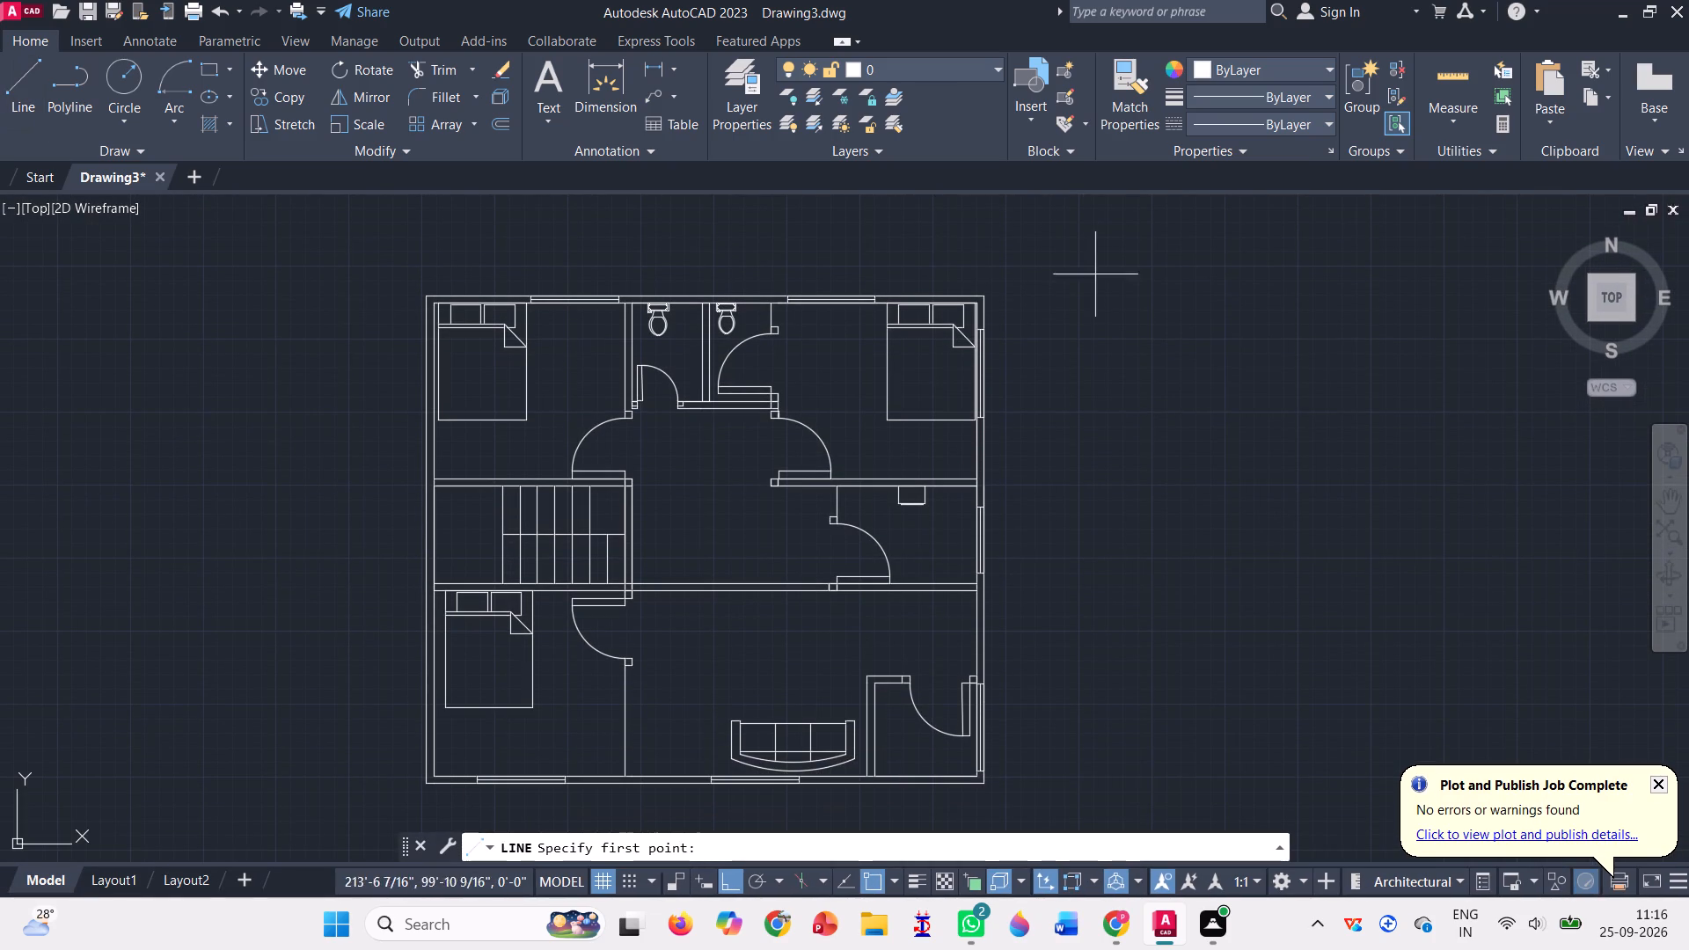
{"action": "left_click", "coordinate": [1108, 344]}
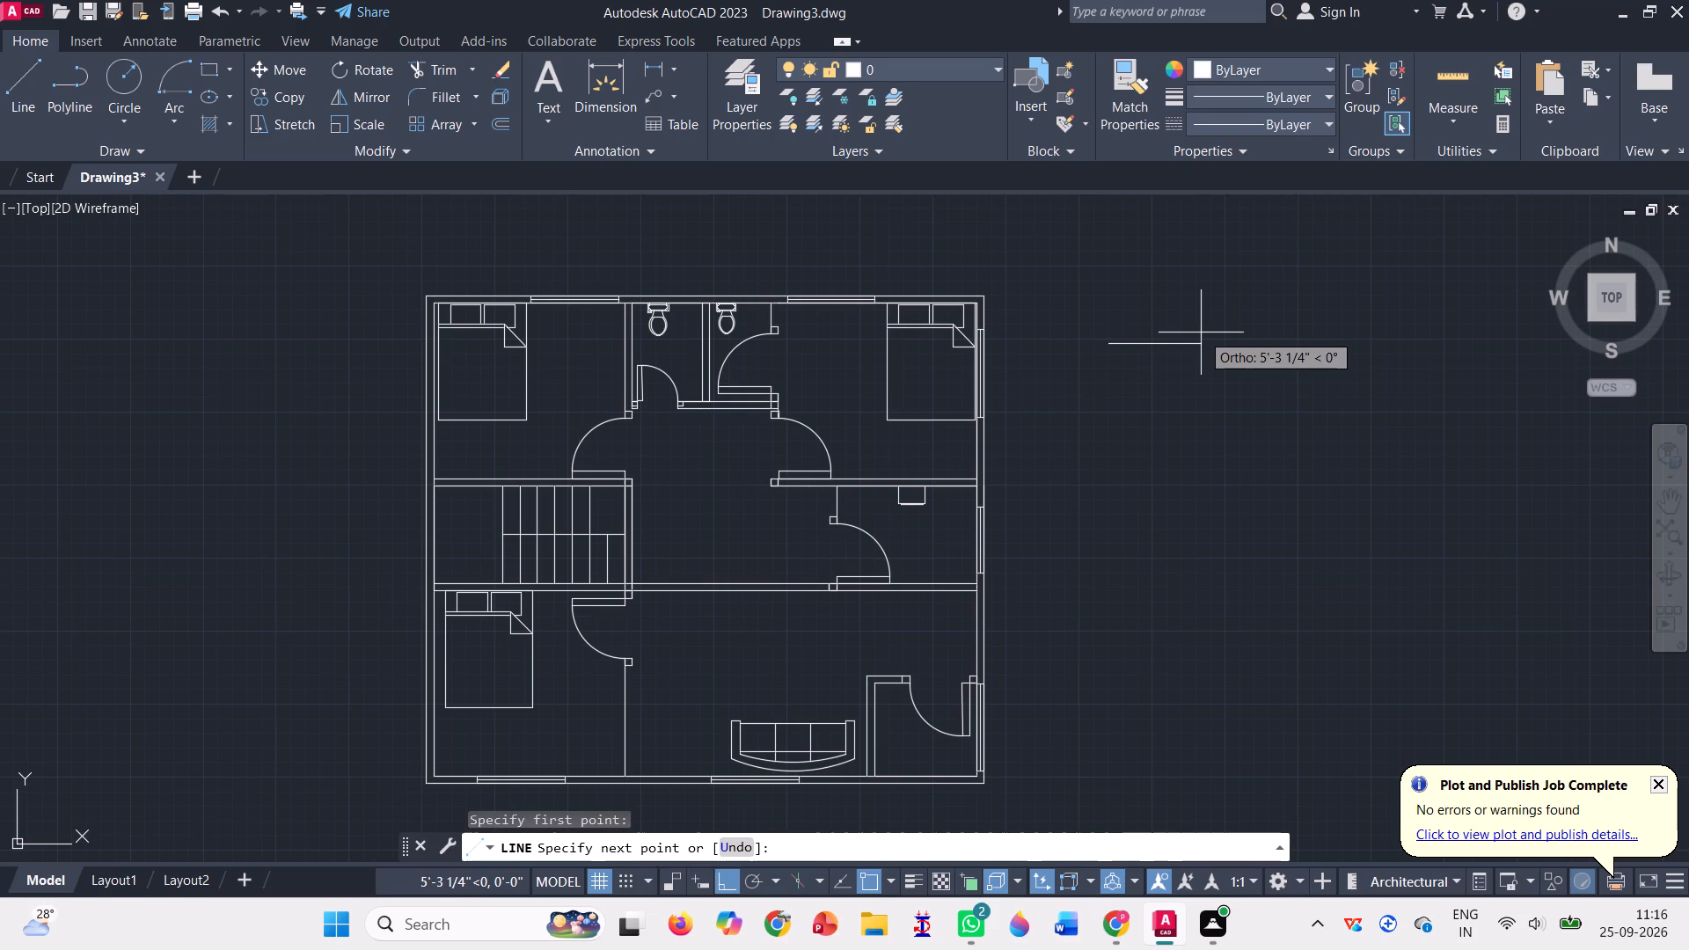
{"action": "type", "text": "1'"}
{"action": "key", "text": "Return"}
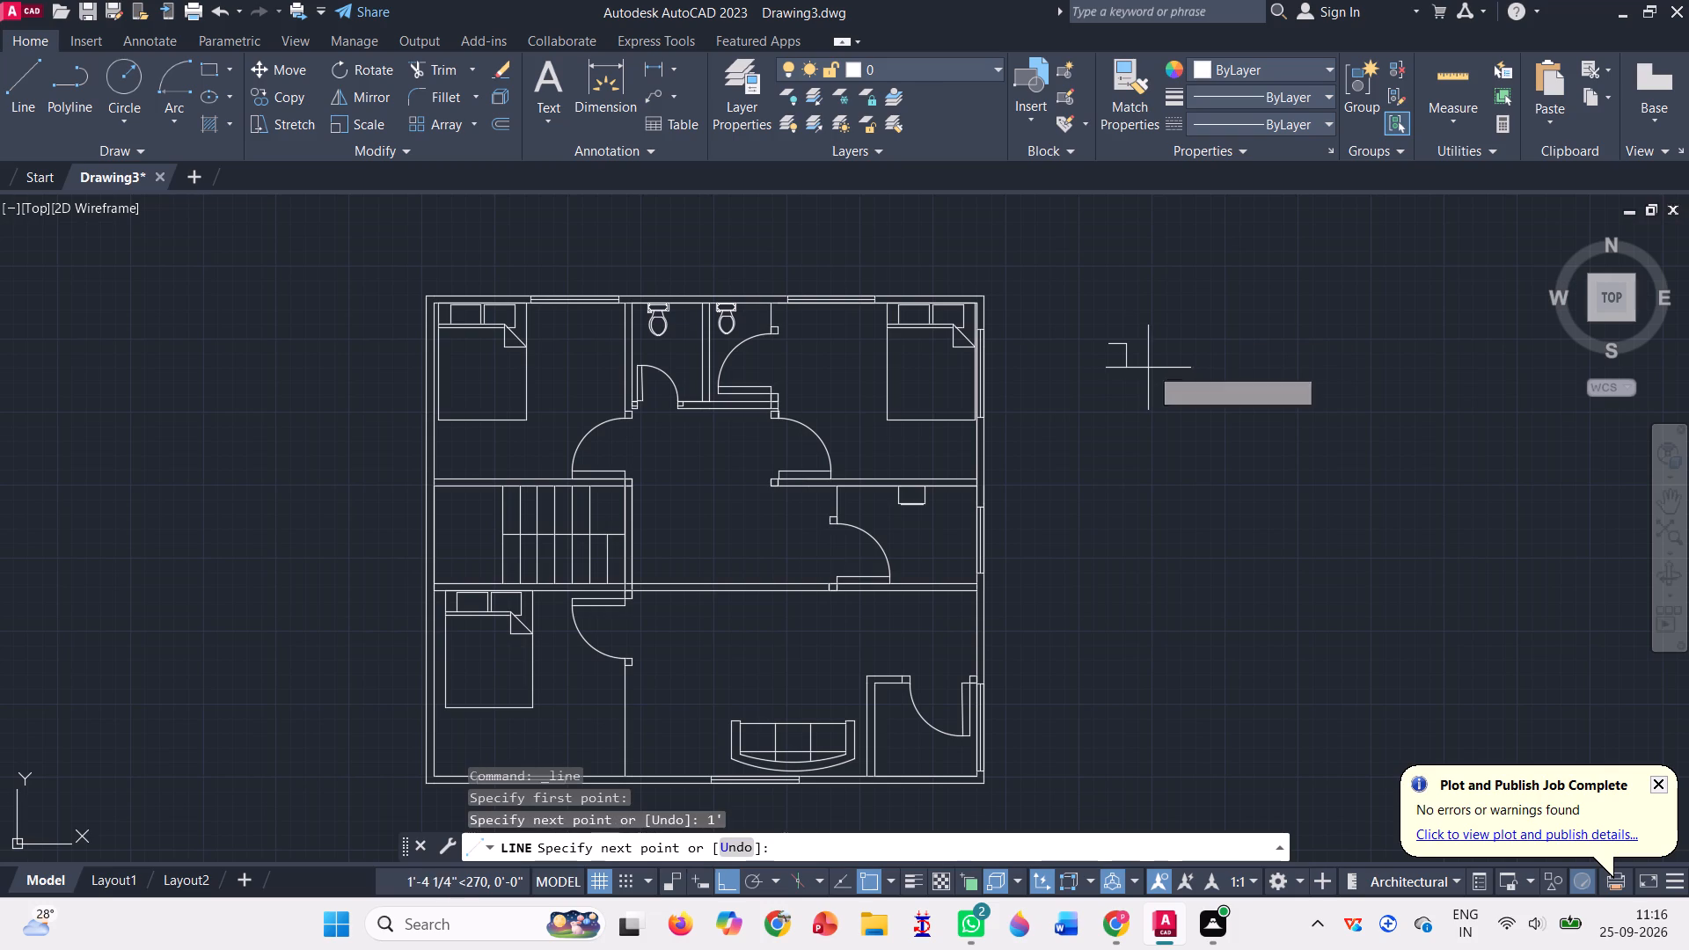
{"action": "type", "text": "1'"}
{"action": "key", "text": "Return"}
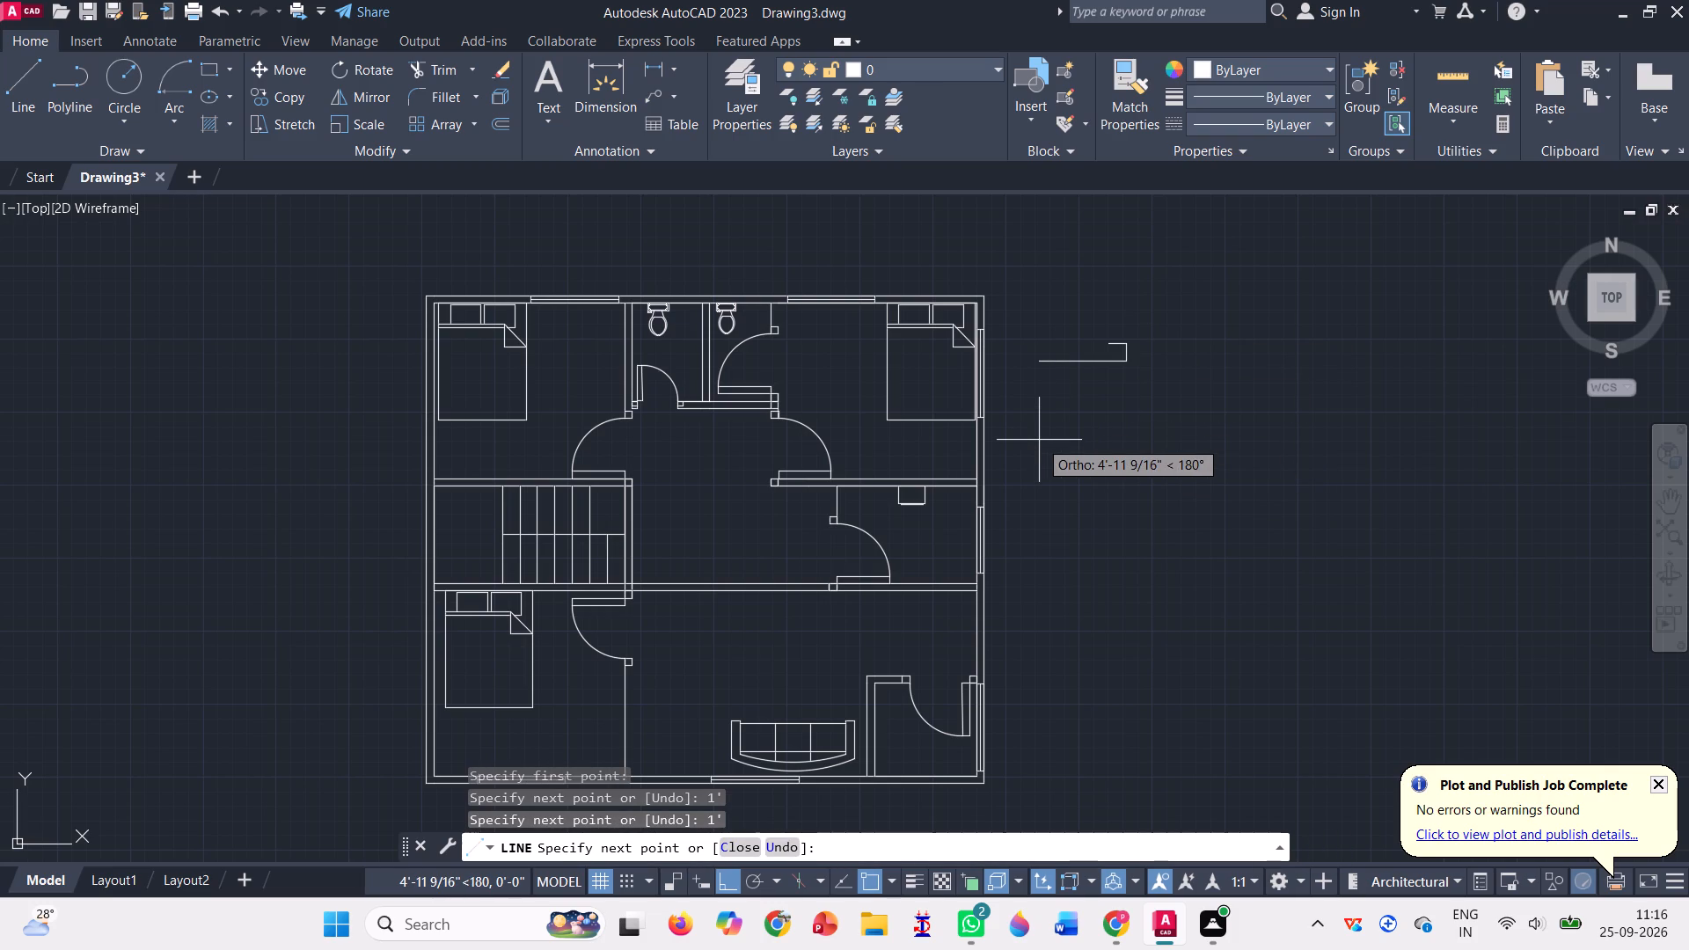
{"action": "type", "text": "1'"}
{"action": "key", "text": "Return"}
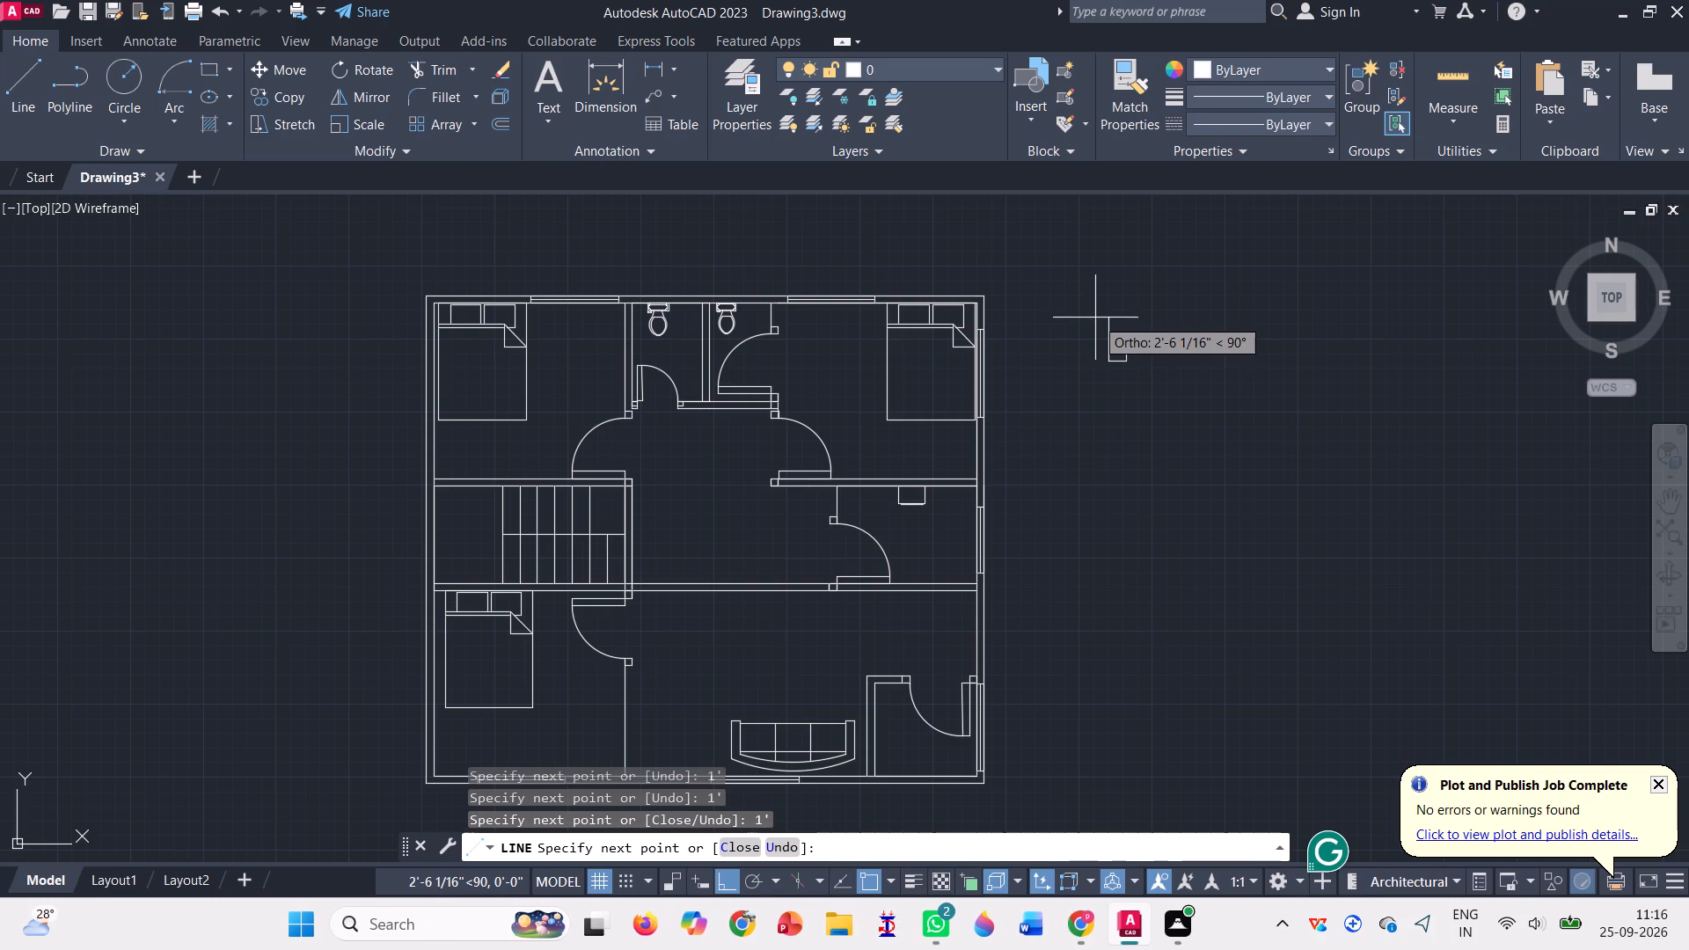
{"action": "type", "text": "1'"}
{"action": "key", "text": "Return"}
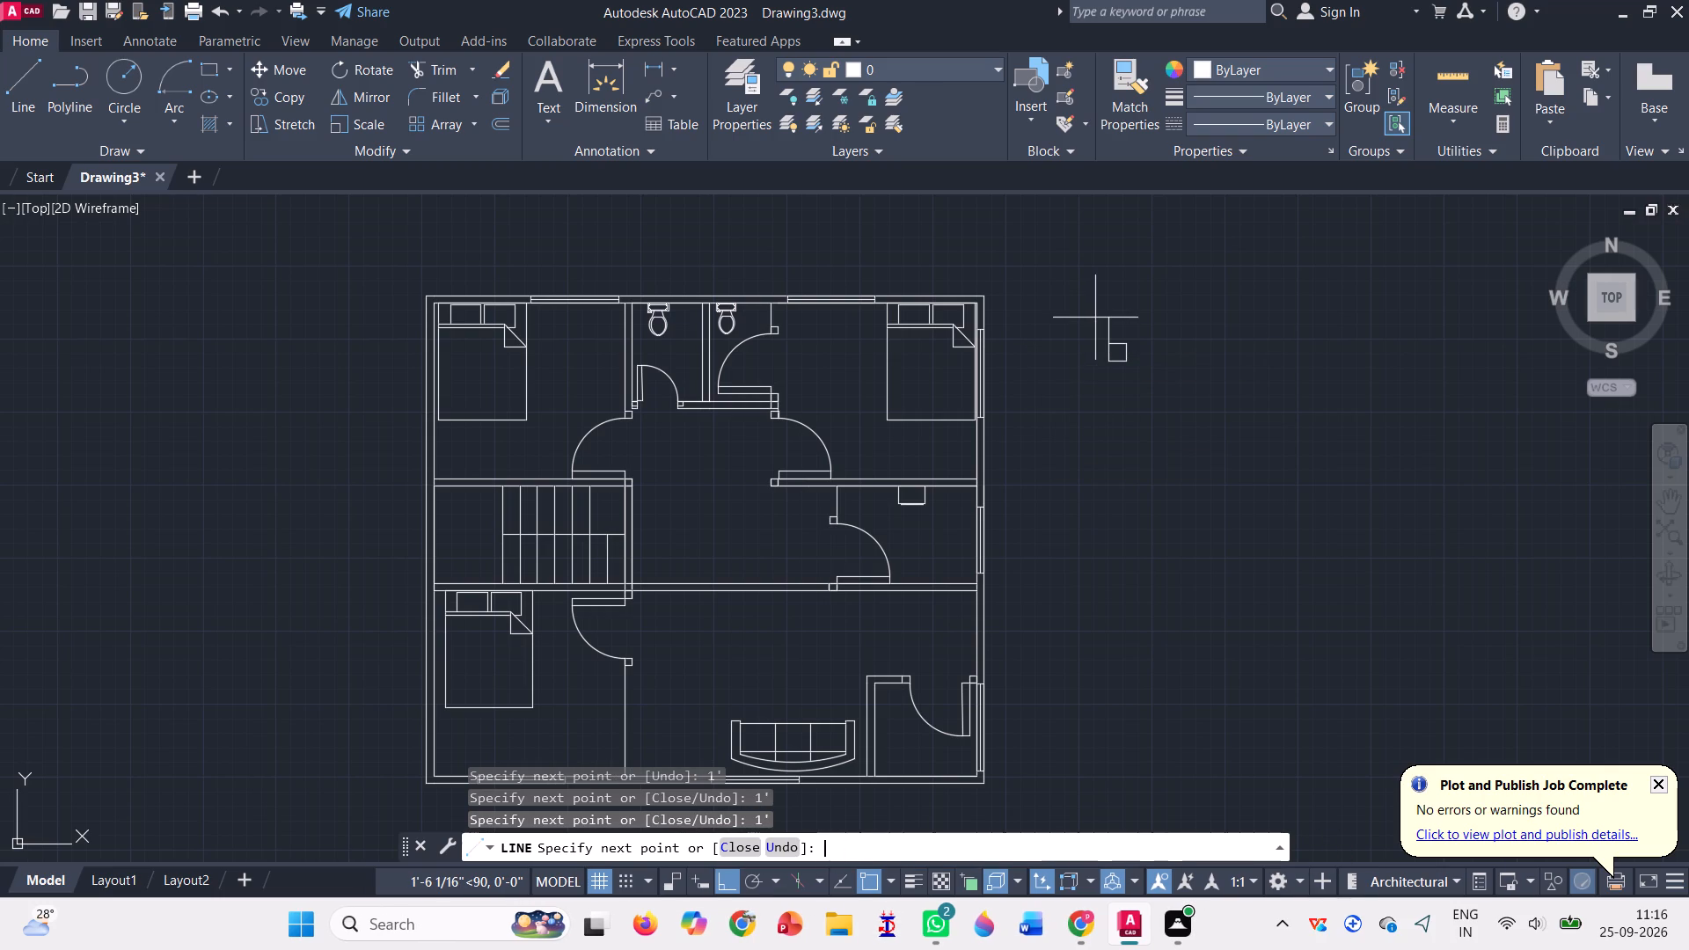
{"action": "key", "text": "Return"}
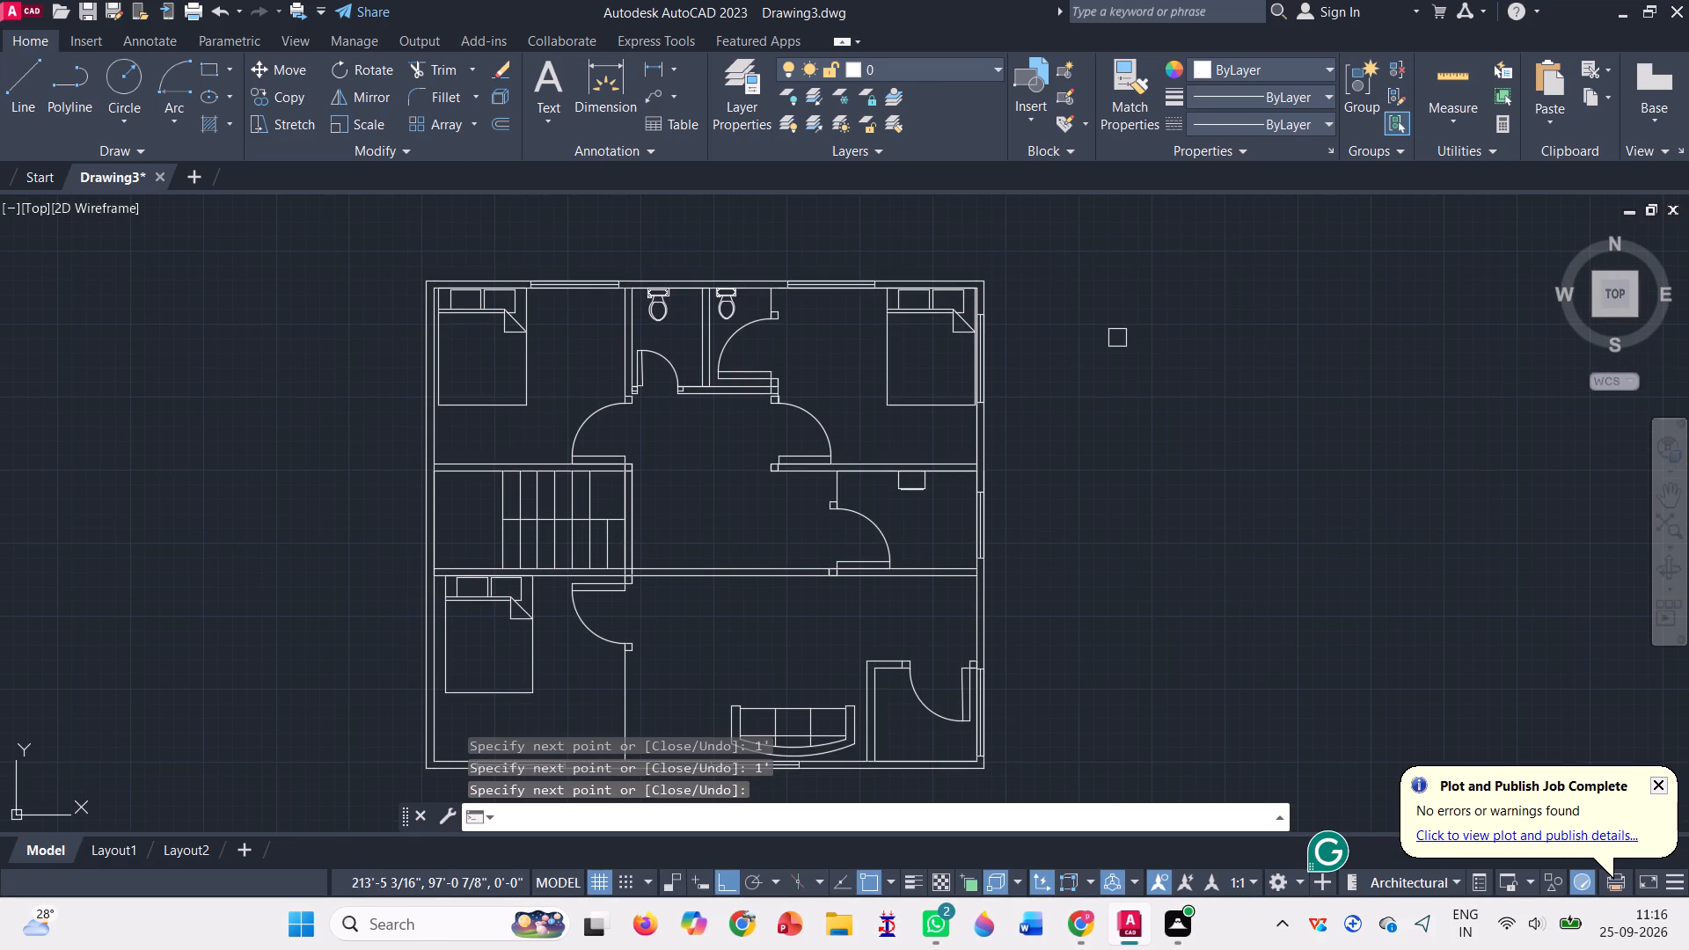
Copy the 1' square by its northwest corner, with ortho off, onto the outer northwest corner of the floor plan.
{"action": "left_click", "coordinate": [295, 103]}
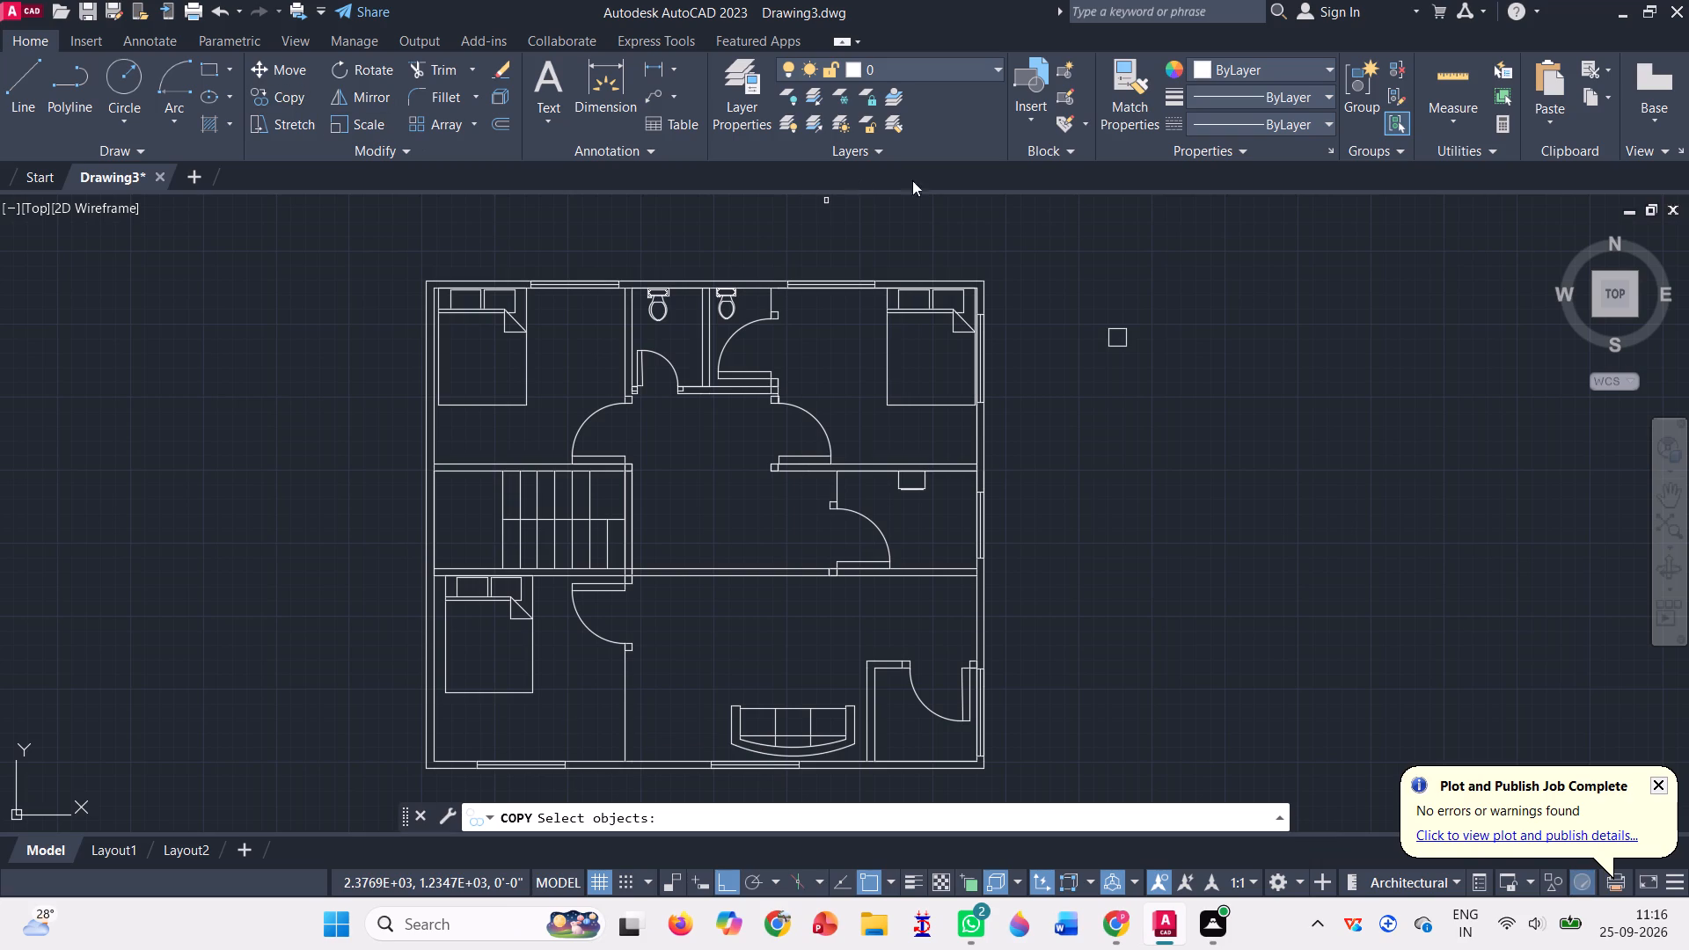
{"action": "left_click_drag", "start_coordinate": [1070, 318], "coordinate": [1186, 339]}
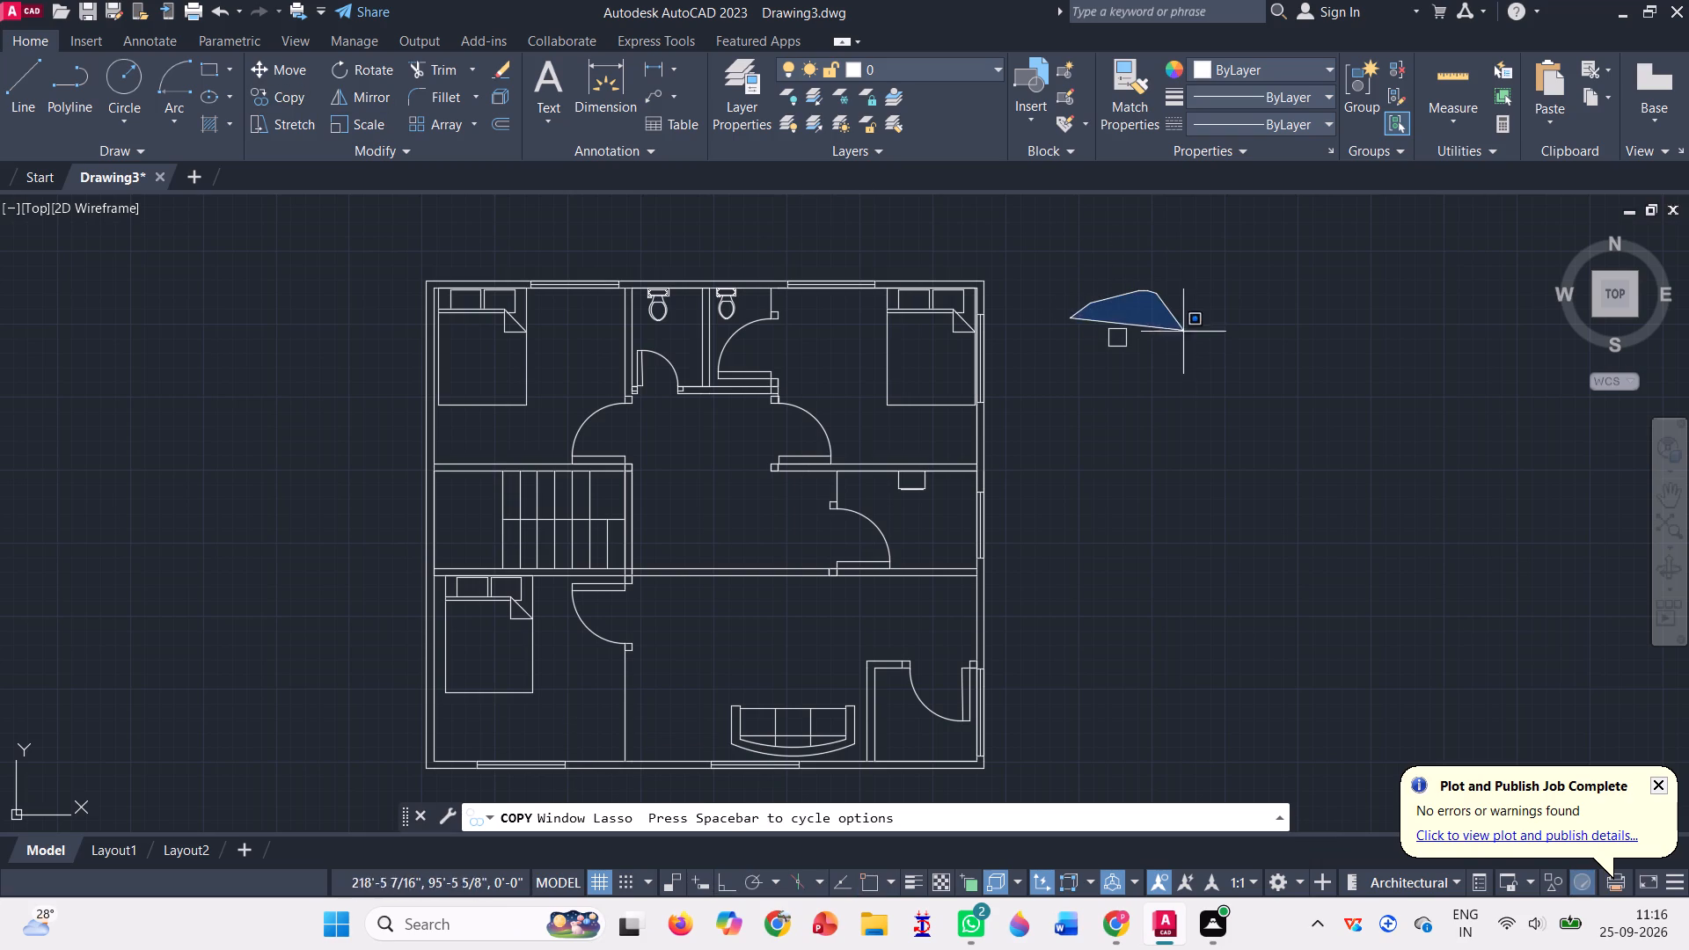
{"action": "left_click_drag", "start_coordinate": [1186, 339], "coordinate": [1086, 450]}
{"action": "key", "text": "Return"}
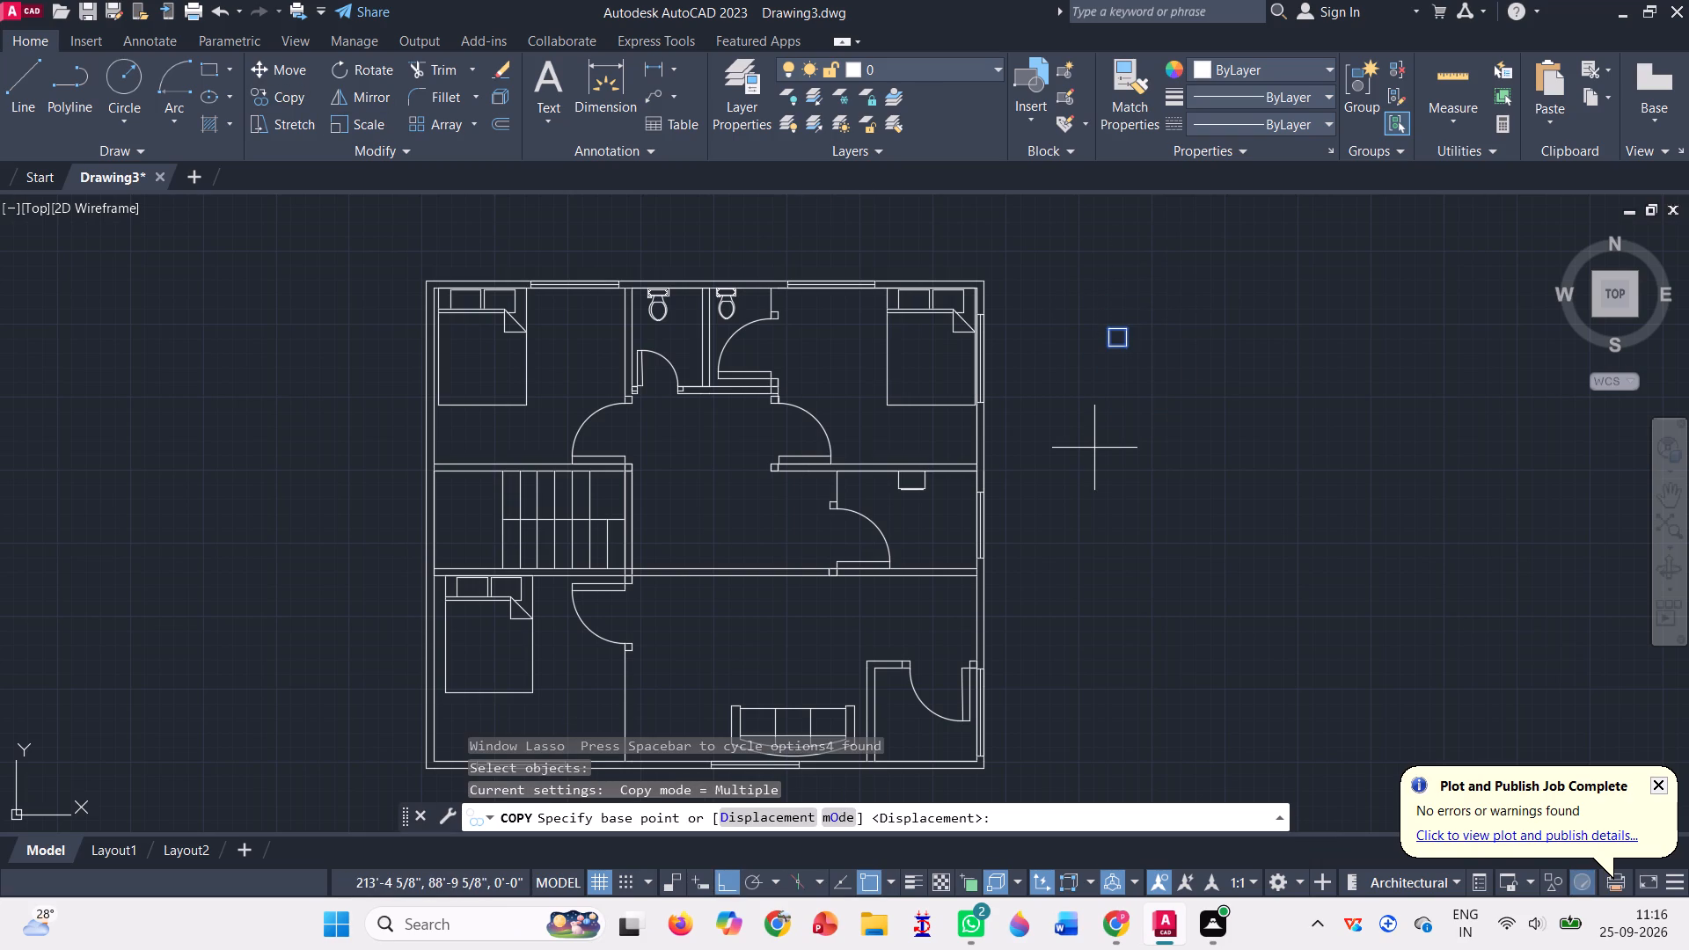
{"action": "scroll", "coordinate": [1104, 325], "scroll_direction": "up", "scroll_amount": 2}
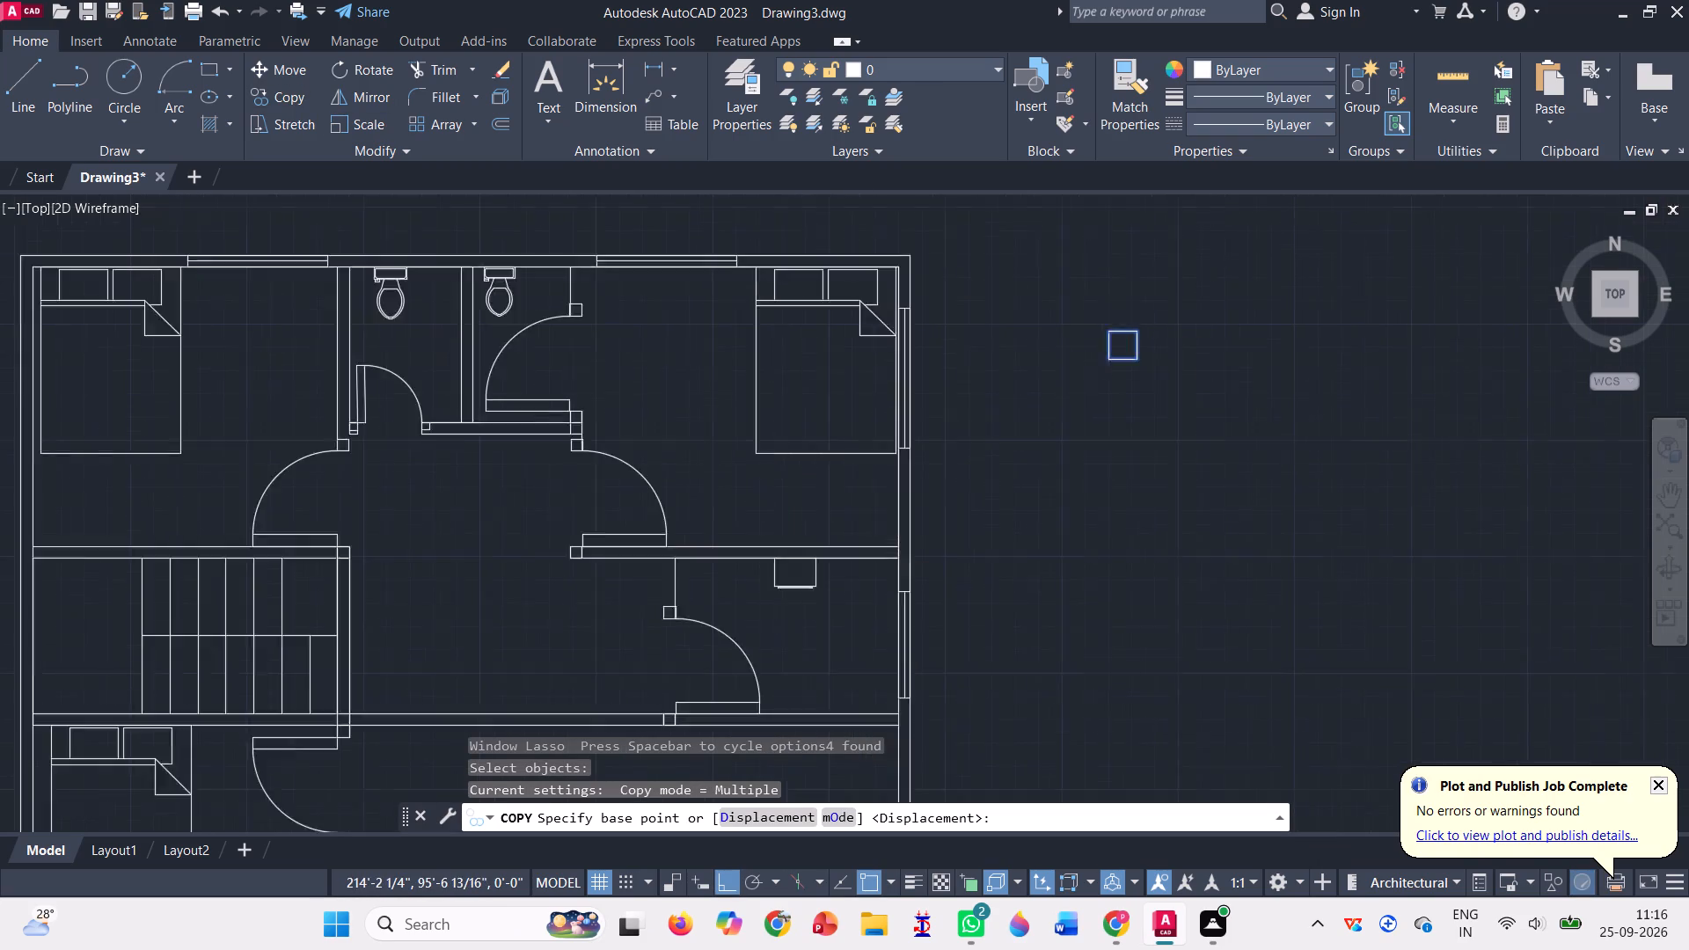
{"action": "left_click", "coordinate": [1109, 329]}
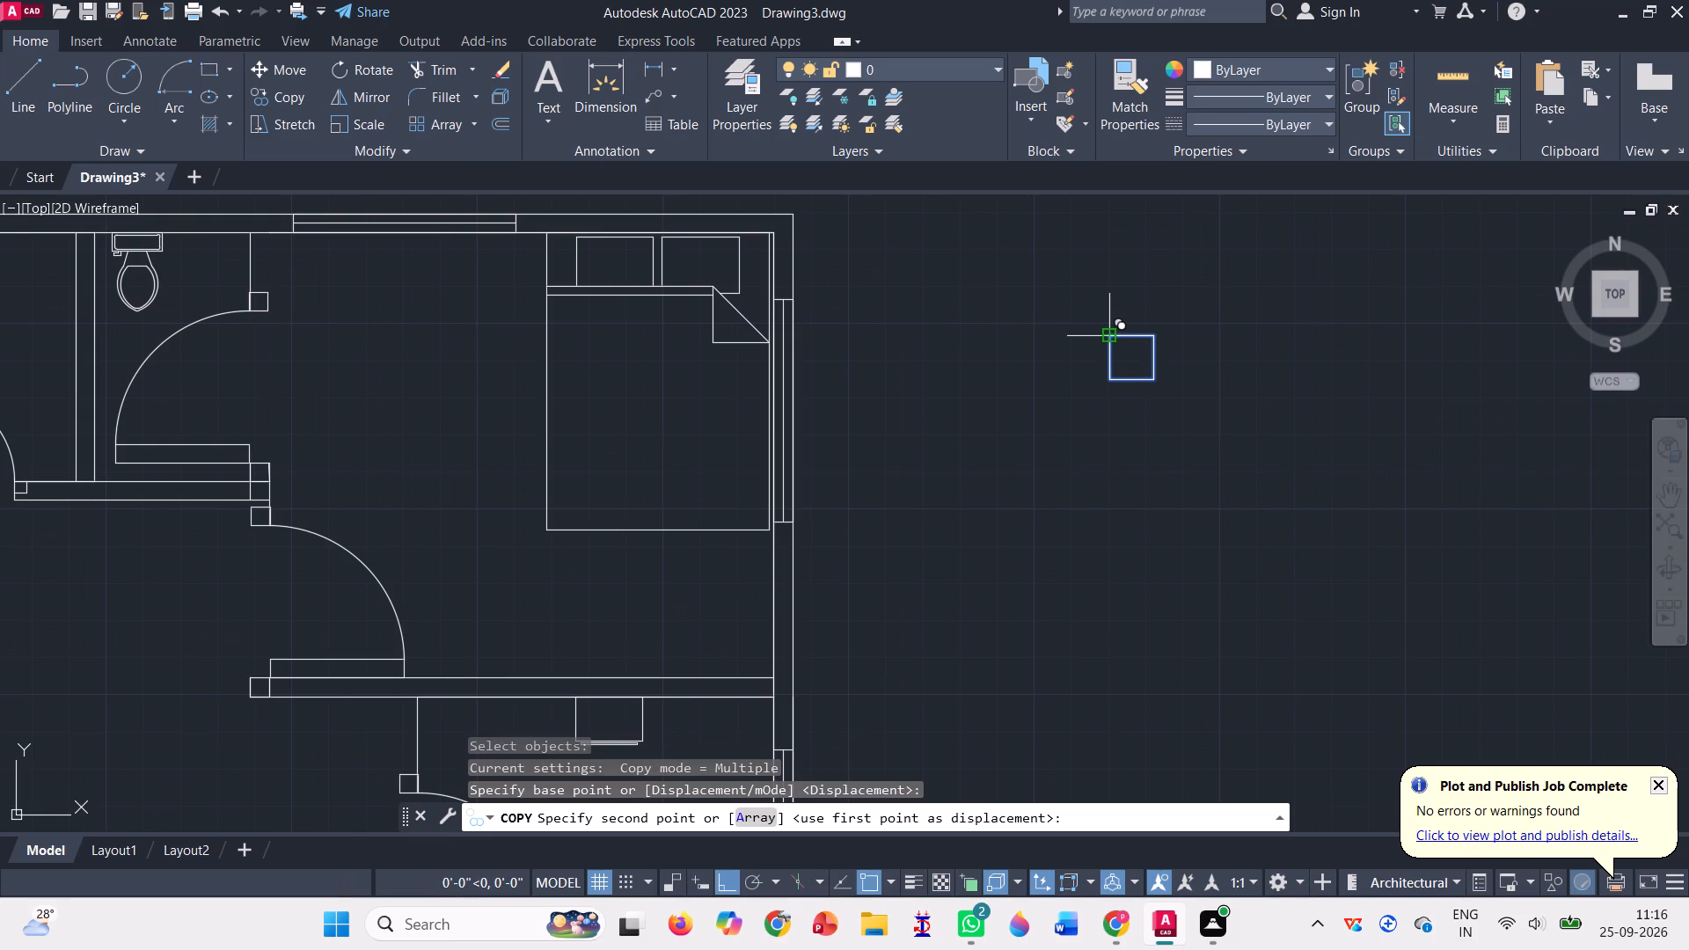
{"action": "scroll", "coordinate": [1109, 329], "scroll_direction": "down", "scroll_amount": 3}
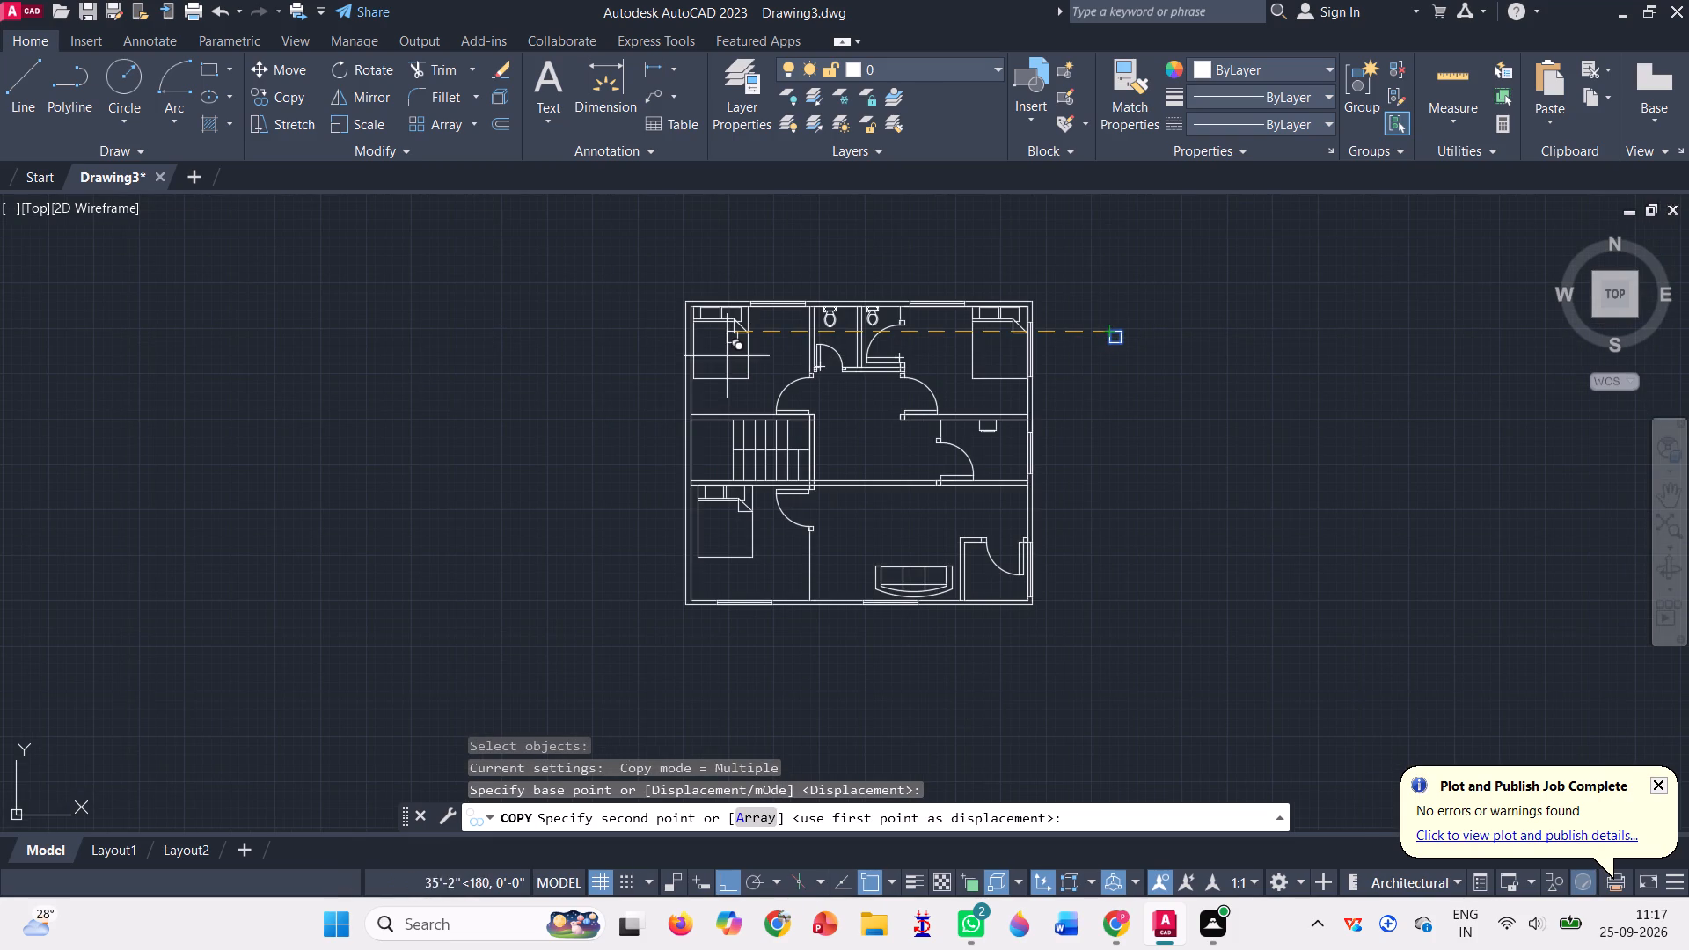
{"action": "left_click", "coordinate": [728, 877]}
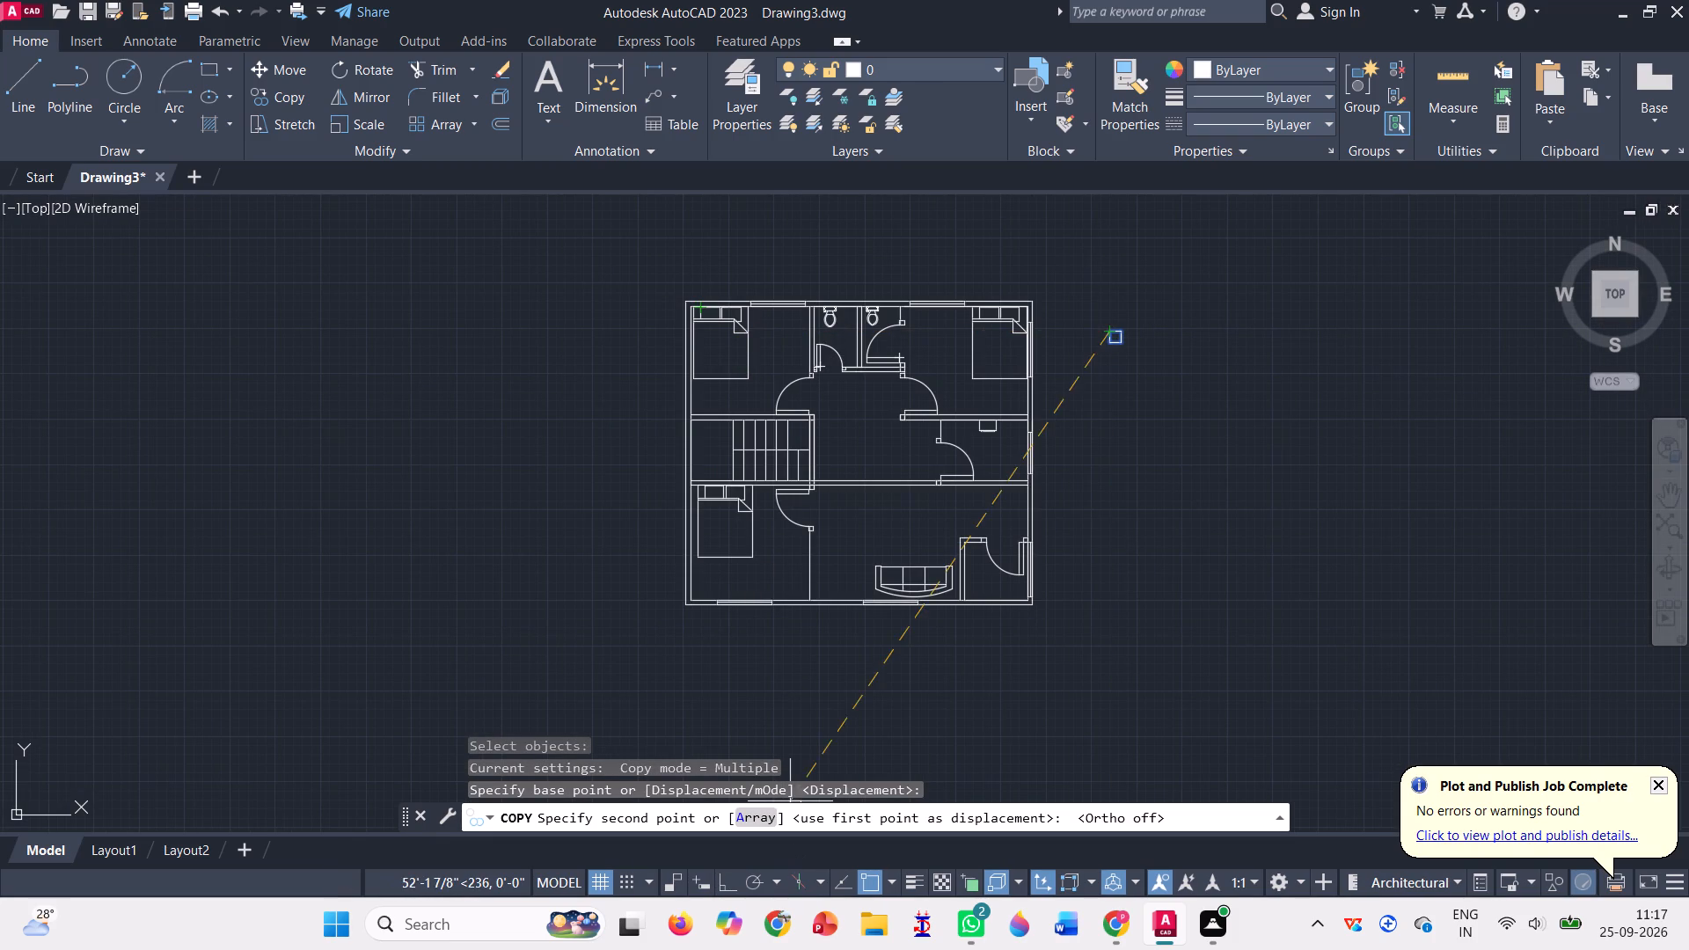
{"action": "scroll", "coordinate": [686, 281], "scroll_direction": "up", "scroll_amount": 1}
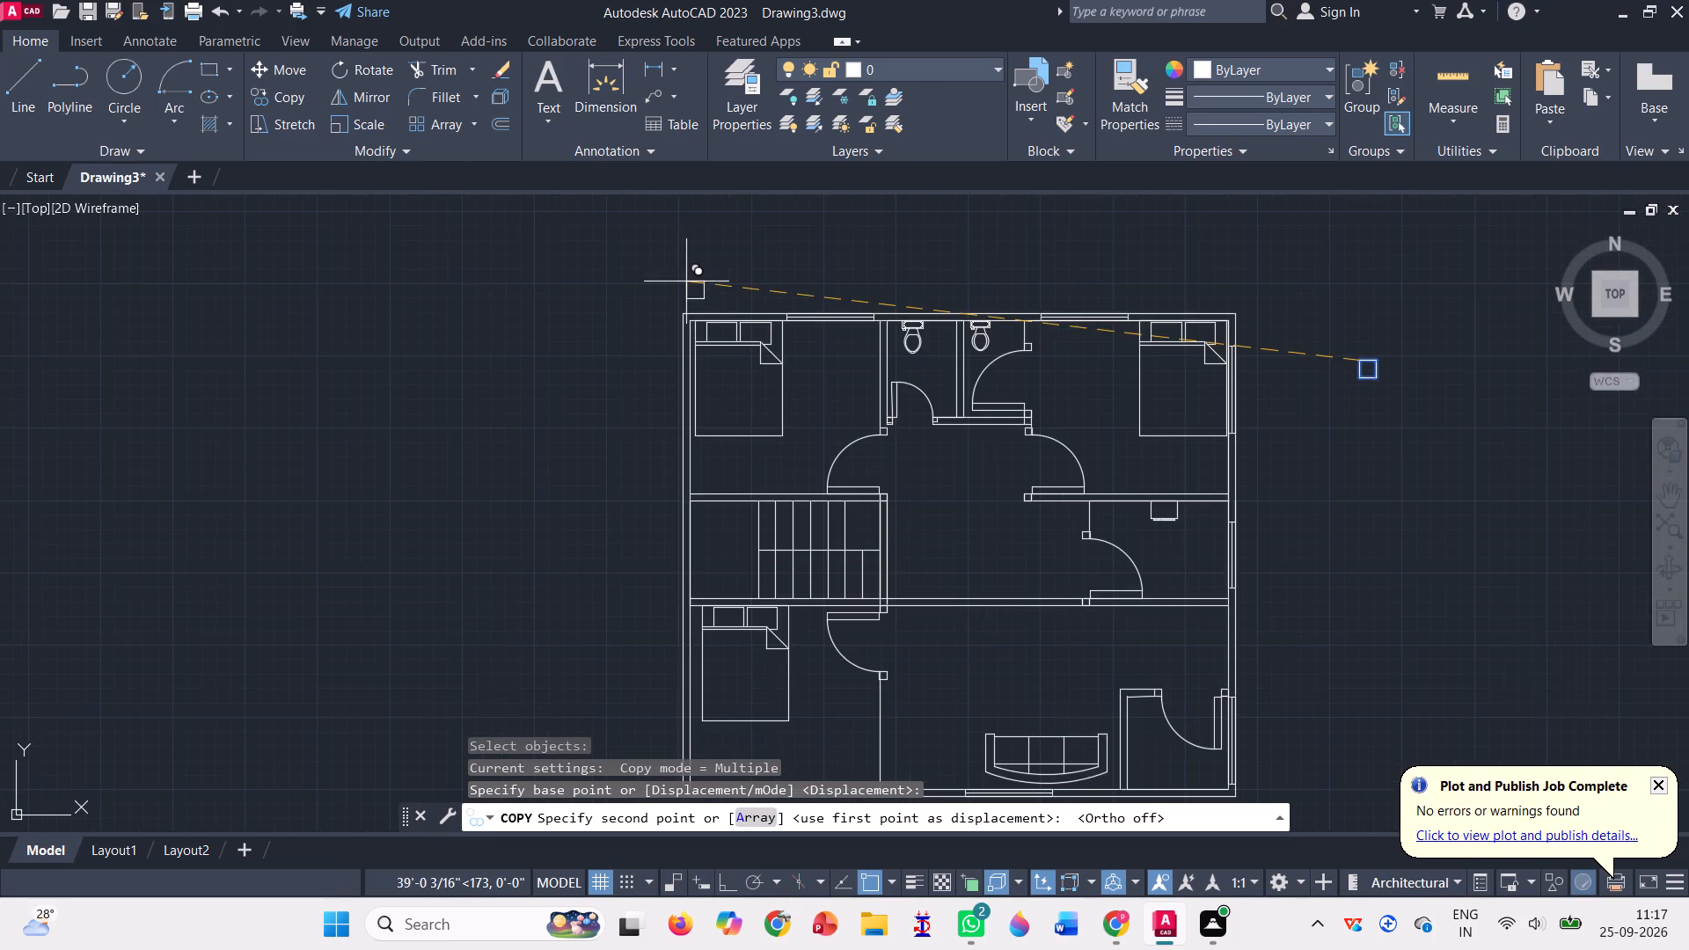
{"action": "scroll", "coordinate": [686, 281], "scroll_direction": "up", "scroll_amount": 2}
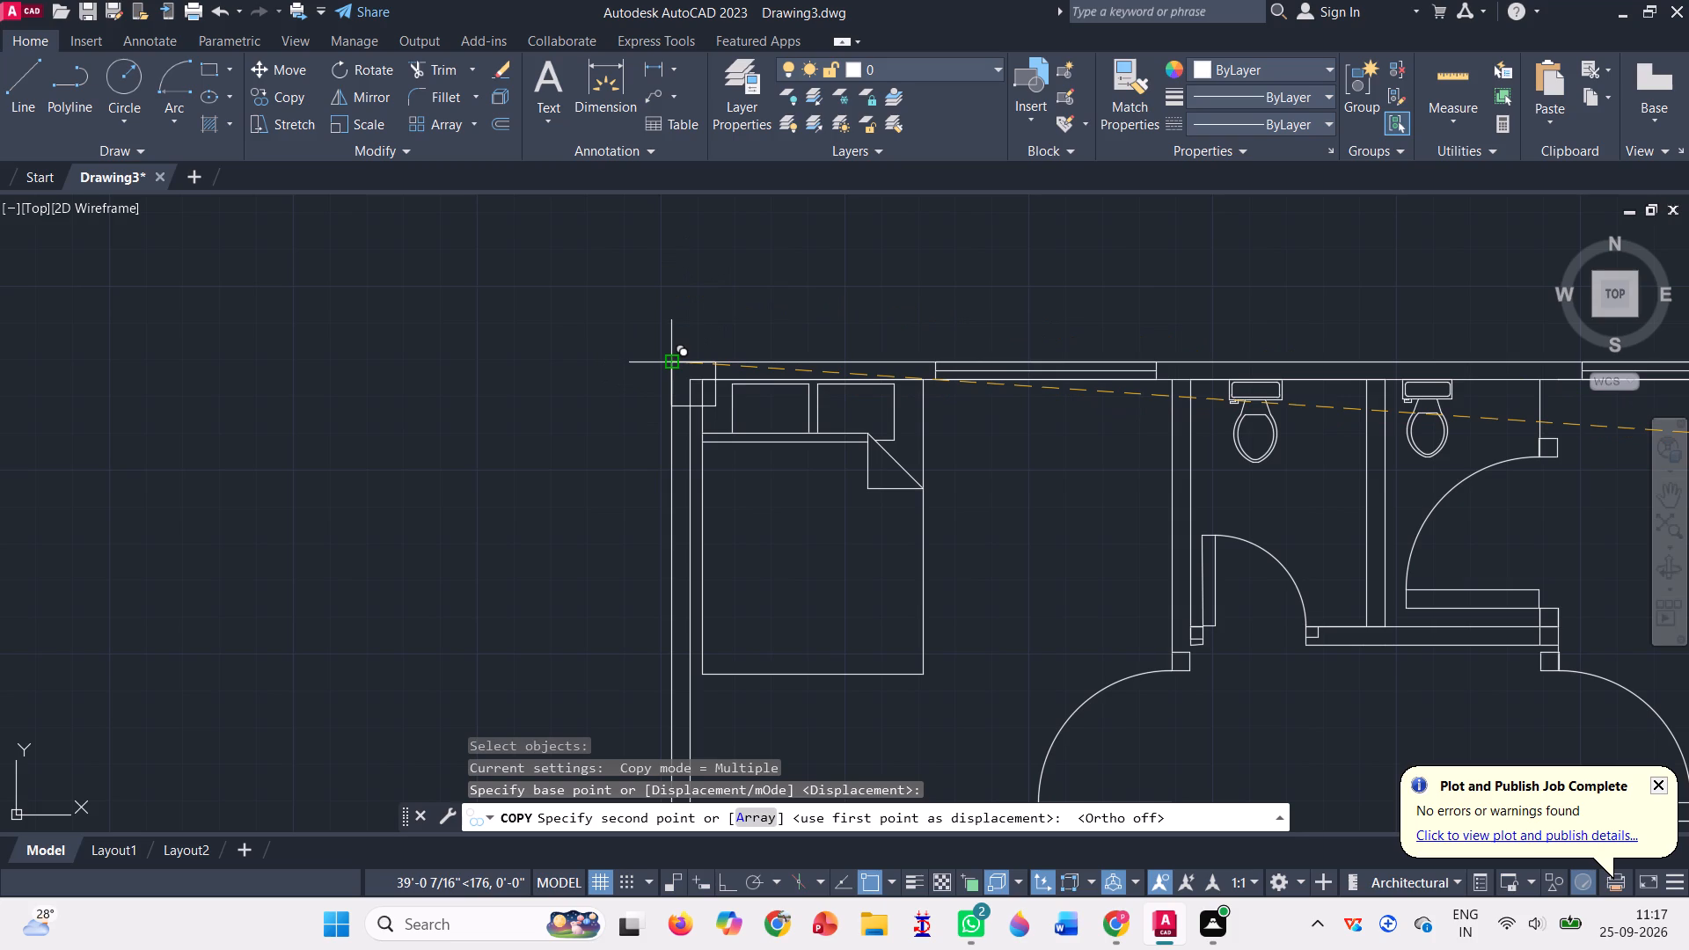
{"action": "left_click", "coordinate": [676, 368]}
Place copies of the square on the west wall's outer line where the staircase room's north and south walls meet it.
{"action": "scroll", "coordinate": [654, 279], "scroll_direction": "down", "scroll_amount": 2}
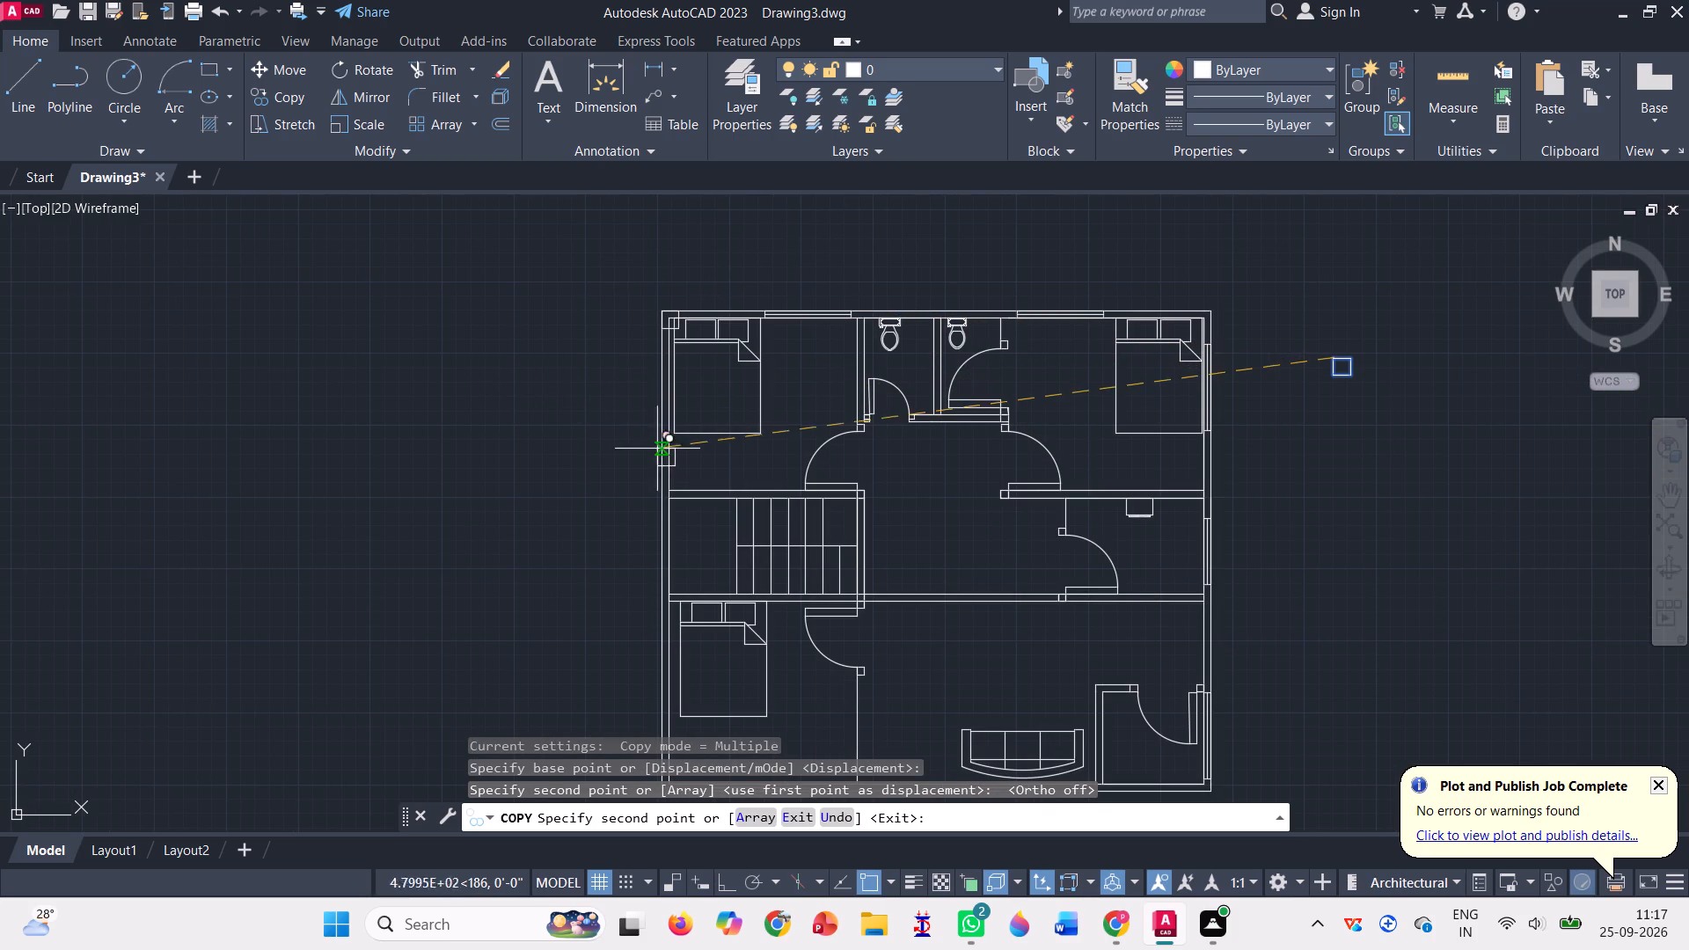
{"action": "scroll", "coordinate": [662, 473], "scroll_direction": "up", "scroll_amount": 3}
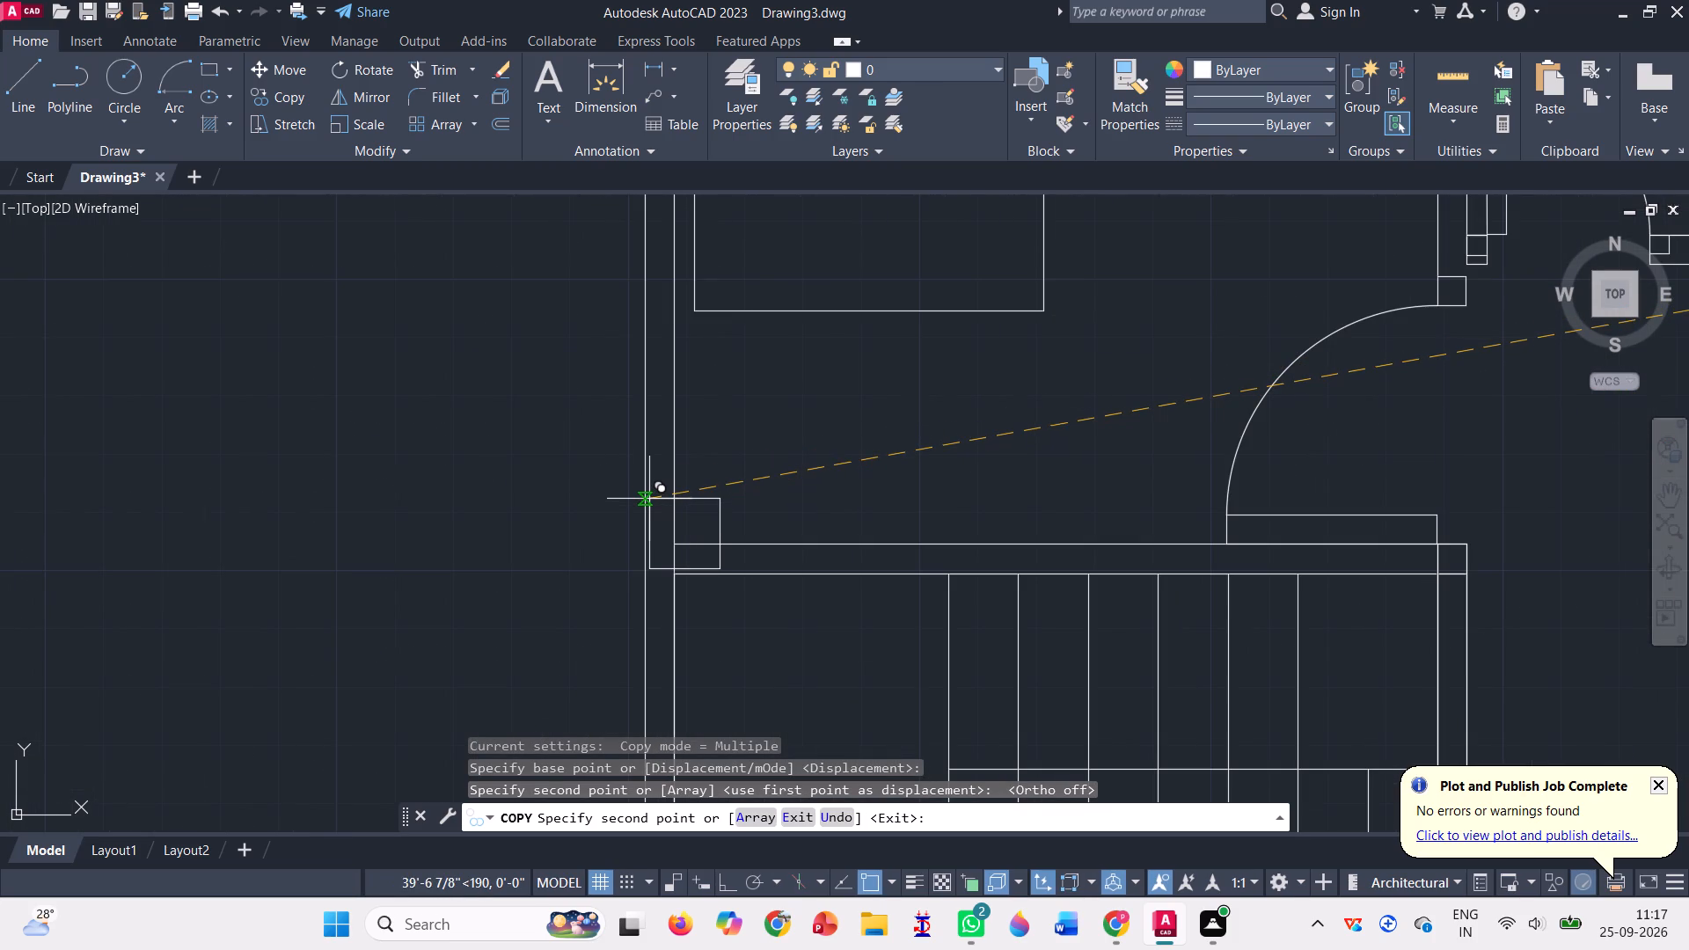
{"action": "scroll", "coordinate": [649, 499], "scroll_direction": "up", "scroll_amount": 1}
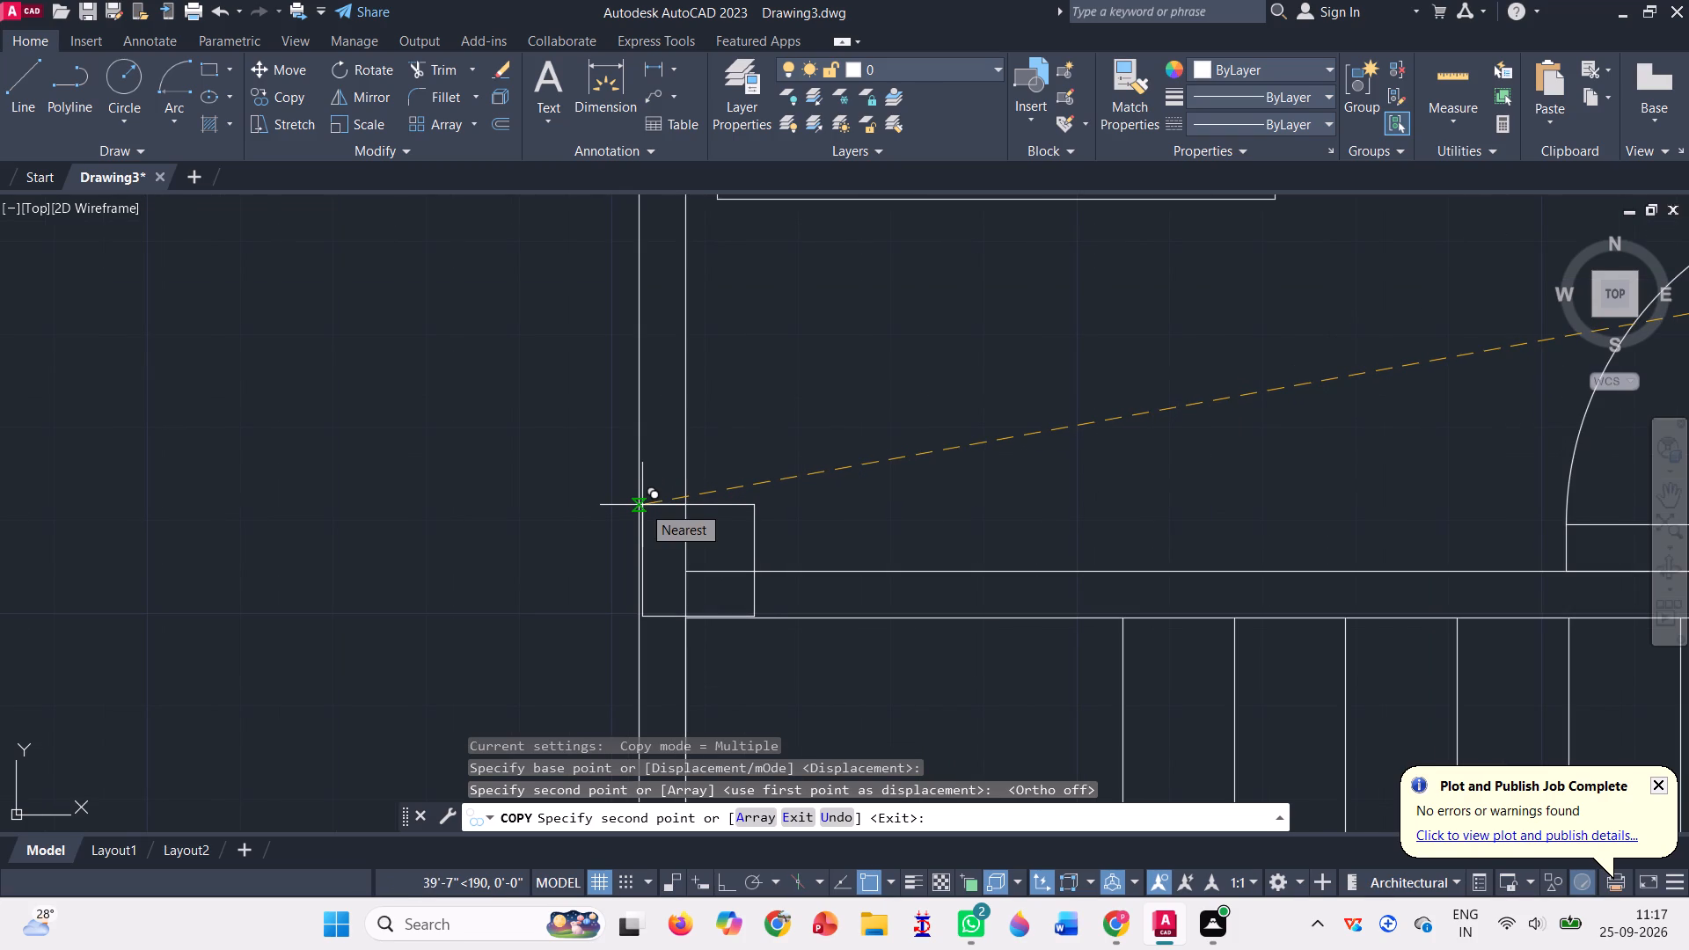
{"action": "scroll", "coordinate": [642, 505], "scroll_direction": "up", "scroll_amount": 1}
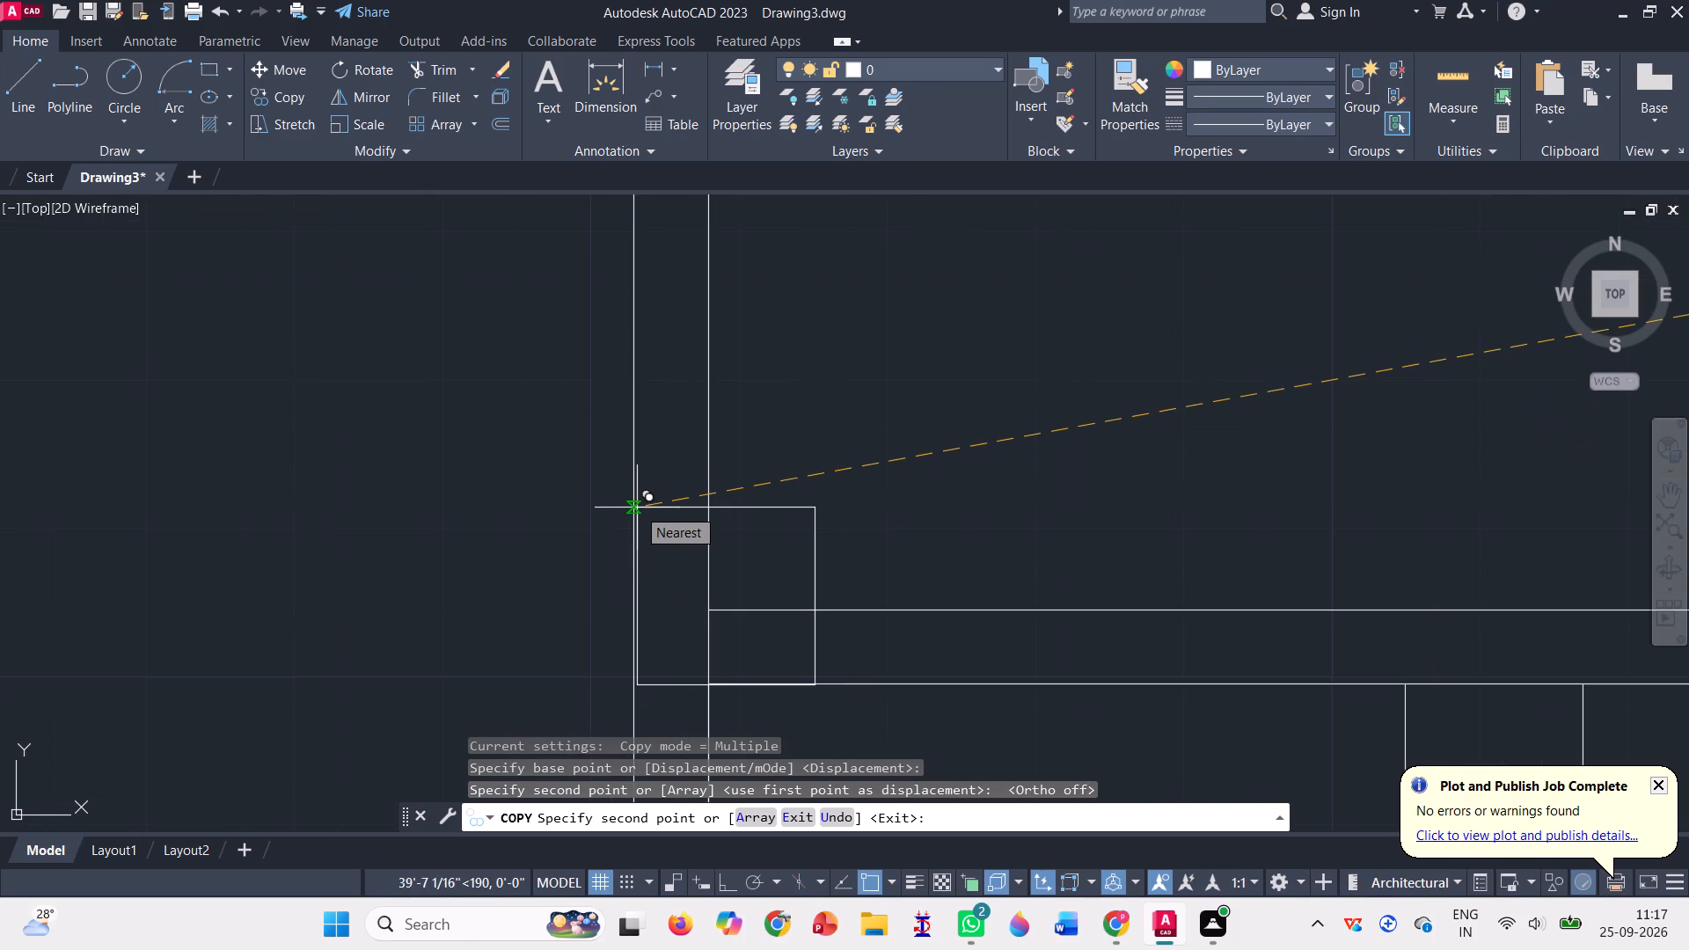
{"action": "left_click", "coordinate": [633, 508]}
{"action": "scroll", "coordinate": [629, 505], "scroll_direction": "down", "scroll_amount": 4}
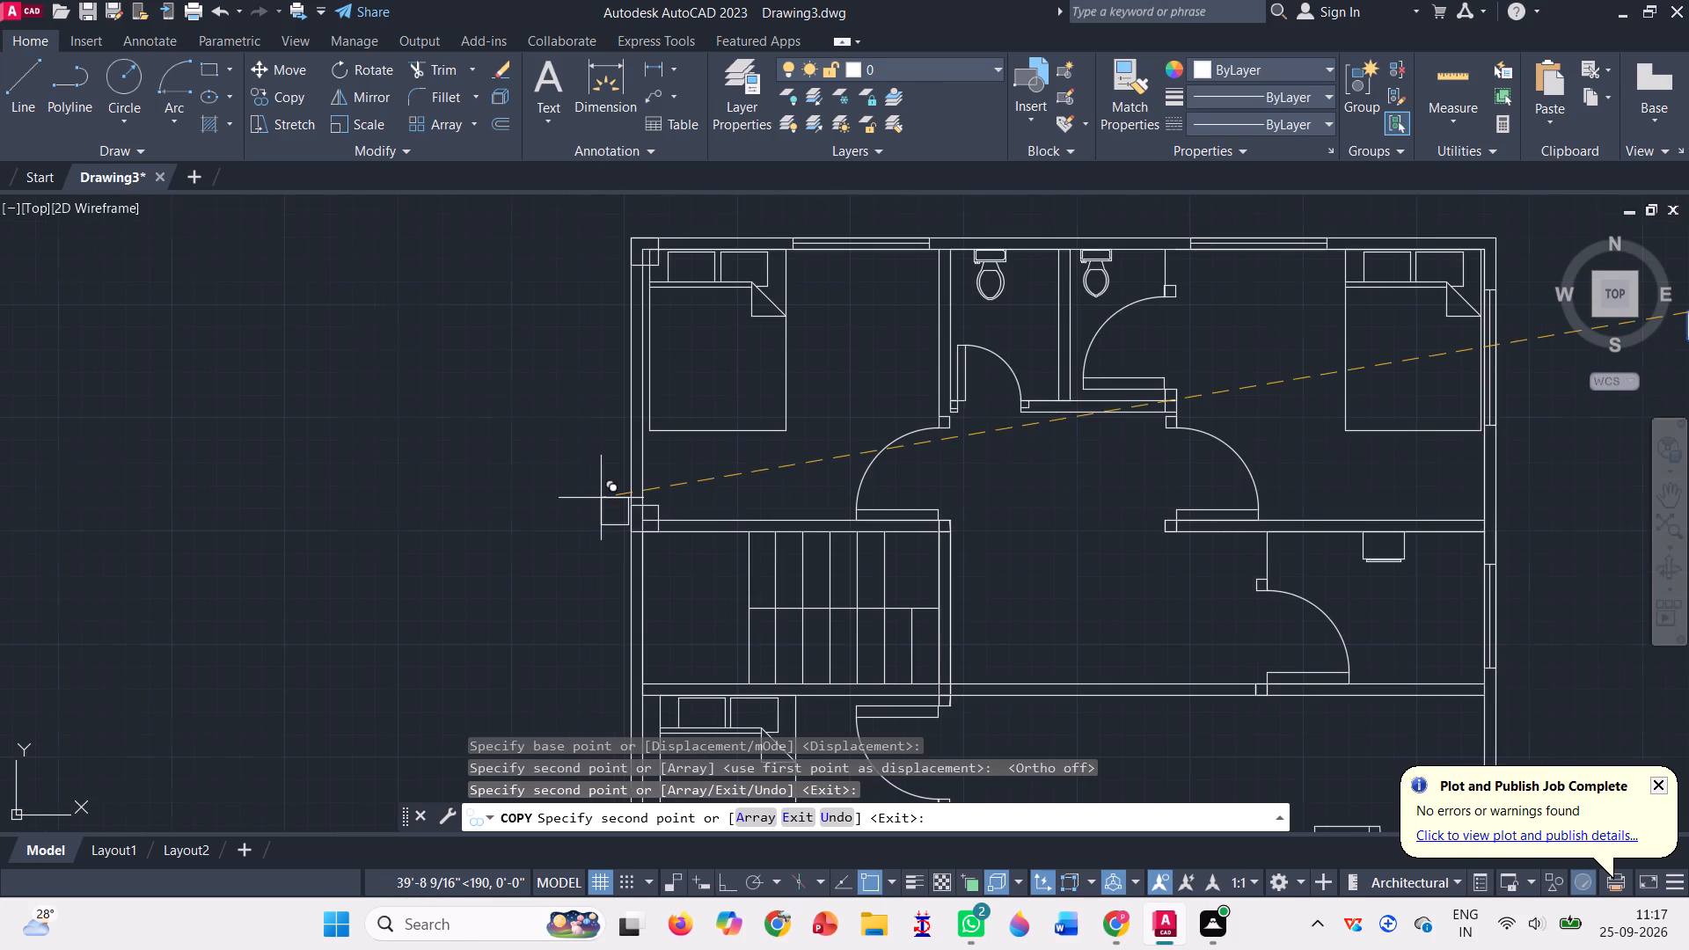
{"action": "scroll", "coordinate": [593, 498], "scroll_direction": "down", "scroll_amount": 2}
{"action": "scroll", "coordinate": [611, 563], "scroll_direction": "up", "scroll_amount": 4}
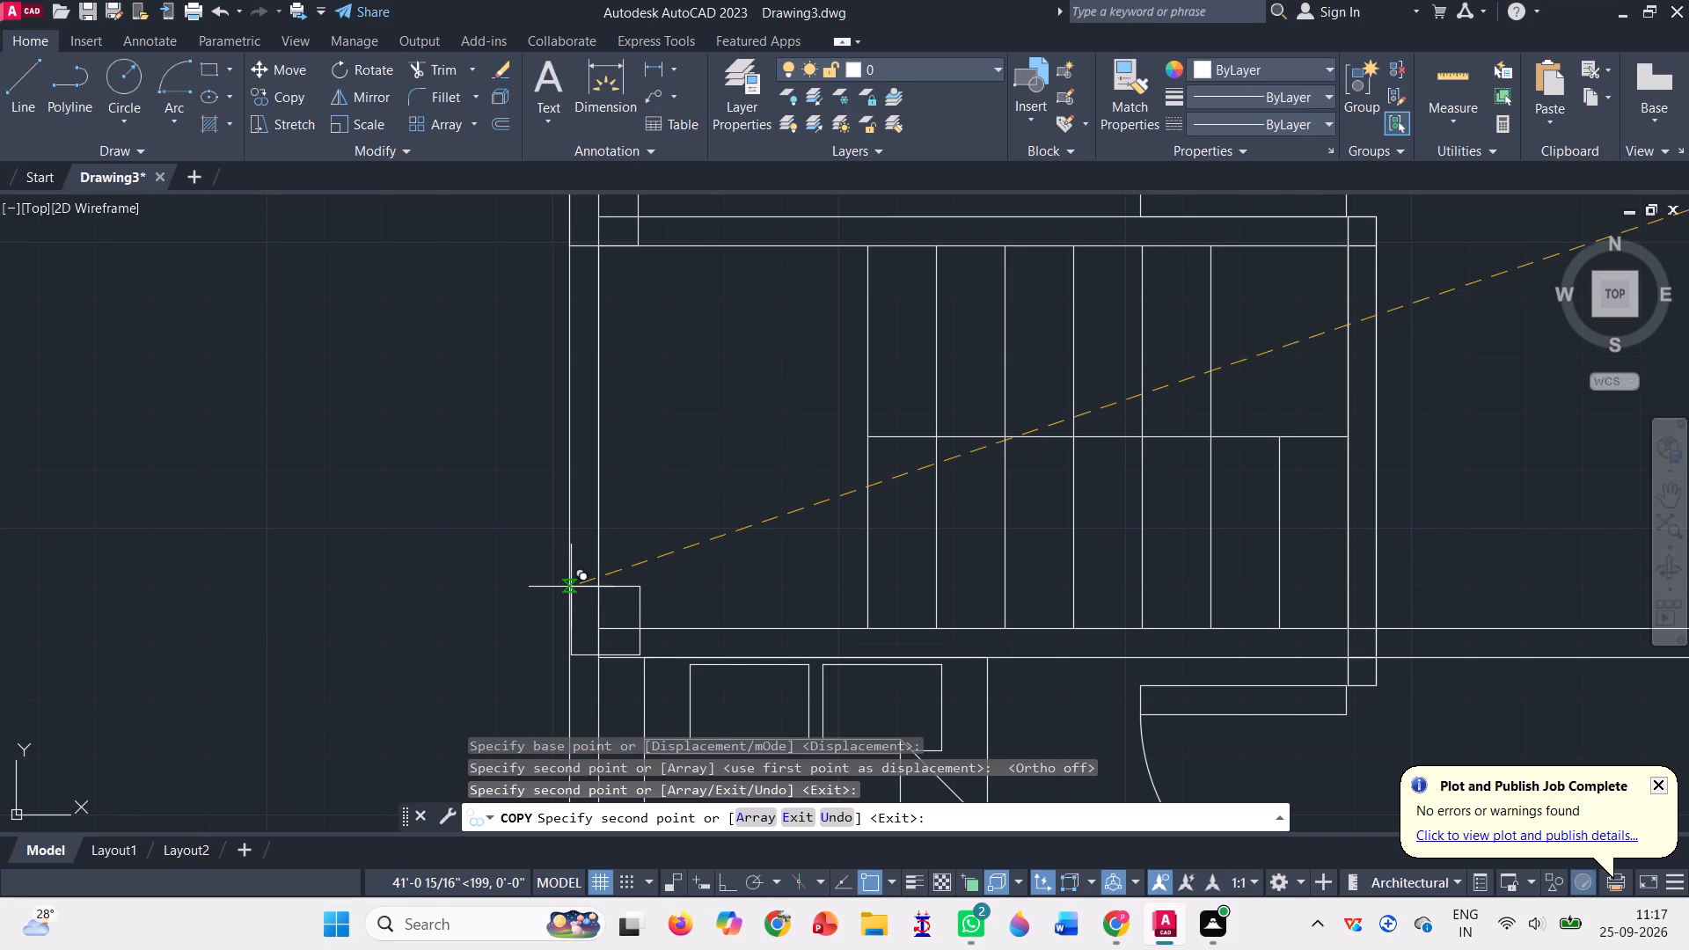
{"action": "left_click", "coordinate": [569, 589]}
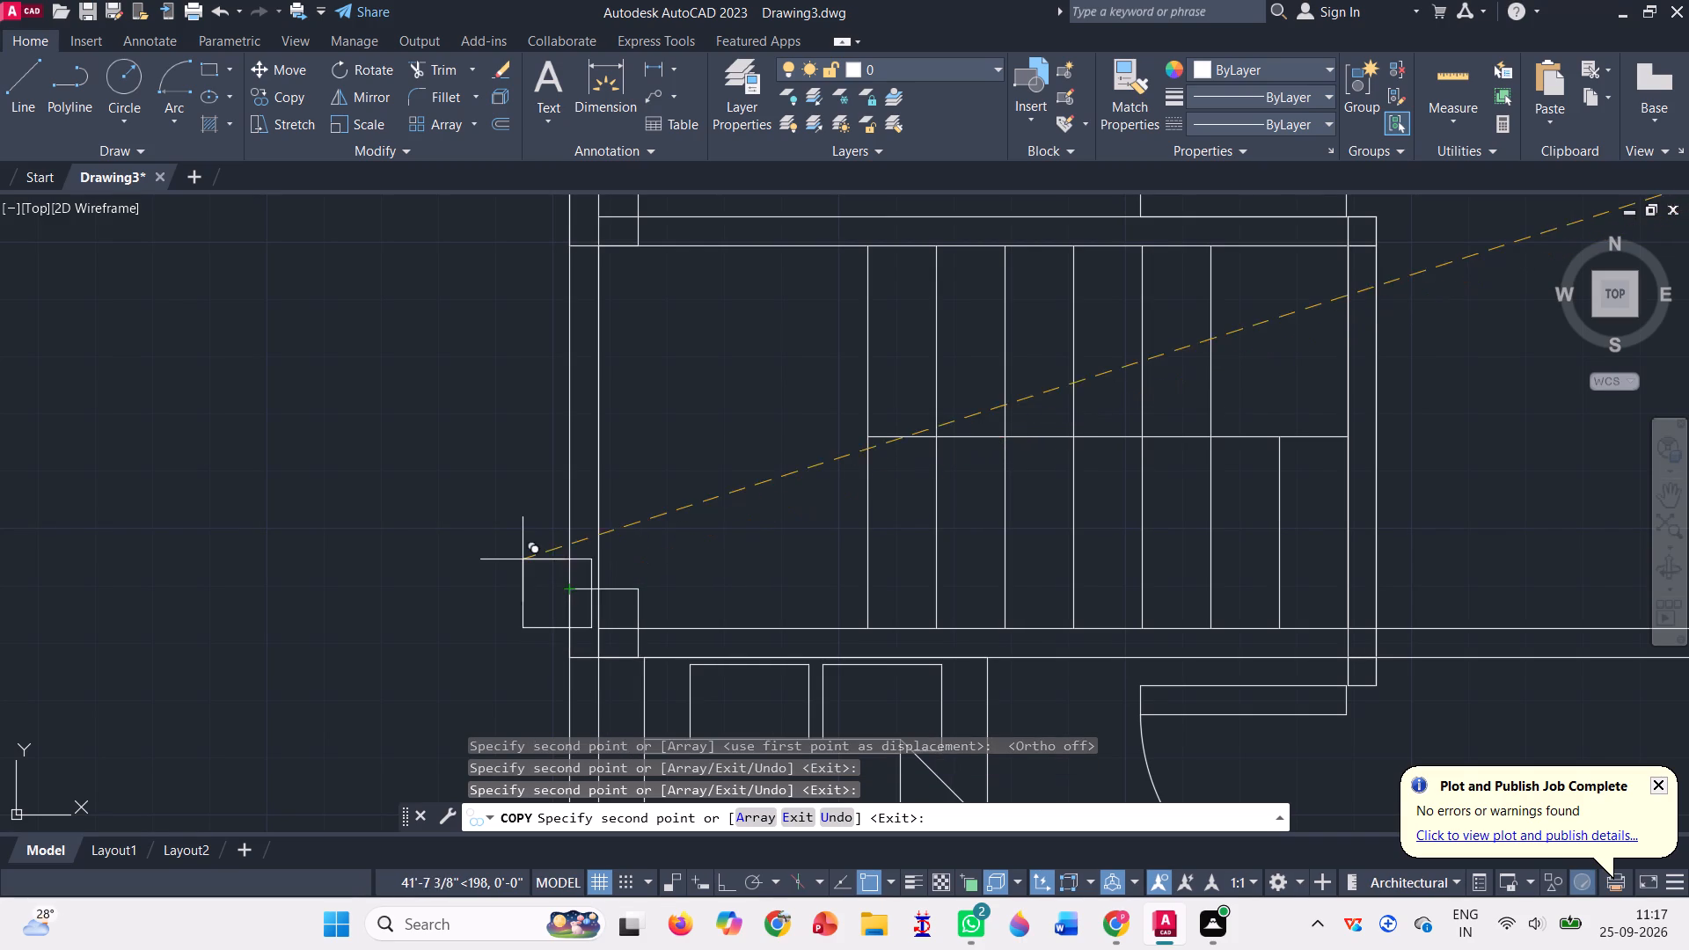
Place a copy of the square inside the outer southwest corner of the floor plan, flush with the outer wall lines.
{"action": "scroll", "coordinate": [440, 486], "scroll_direction": "down", "scroll_amount": 3}
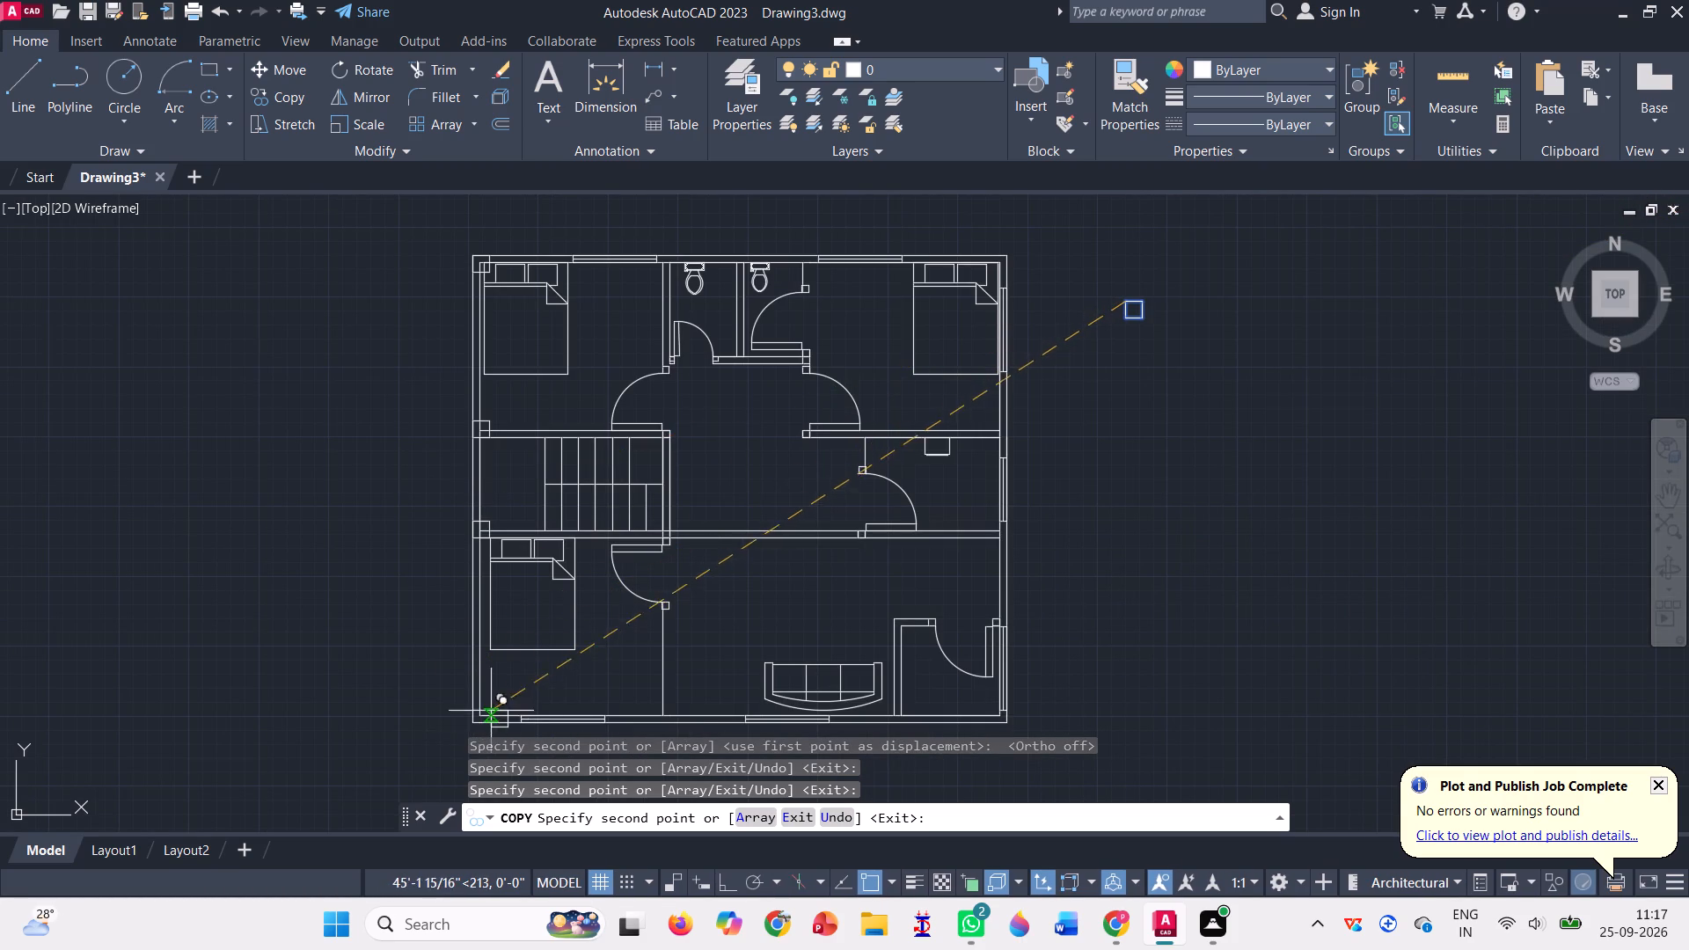
{"action": "scroll", "coordinate": [494, 702], "scroll_direction": "up", "scroll_amount": 1}
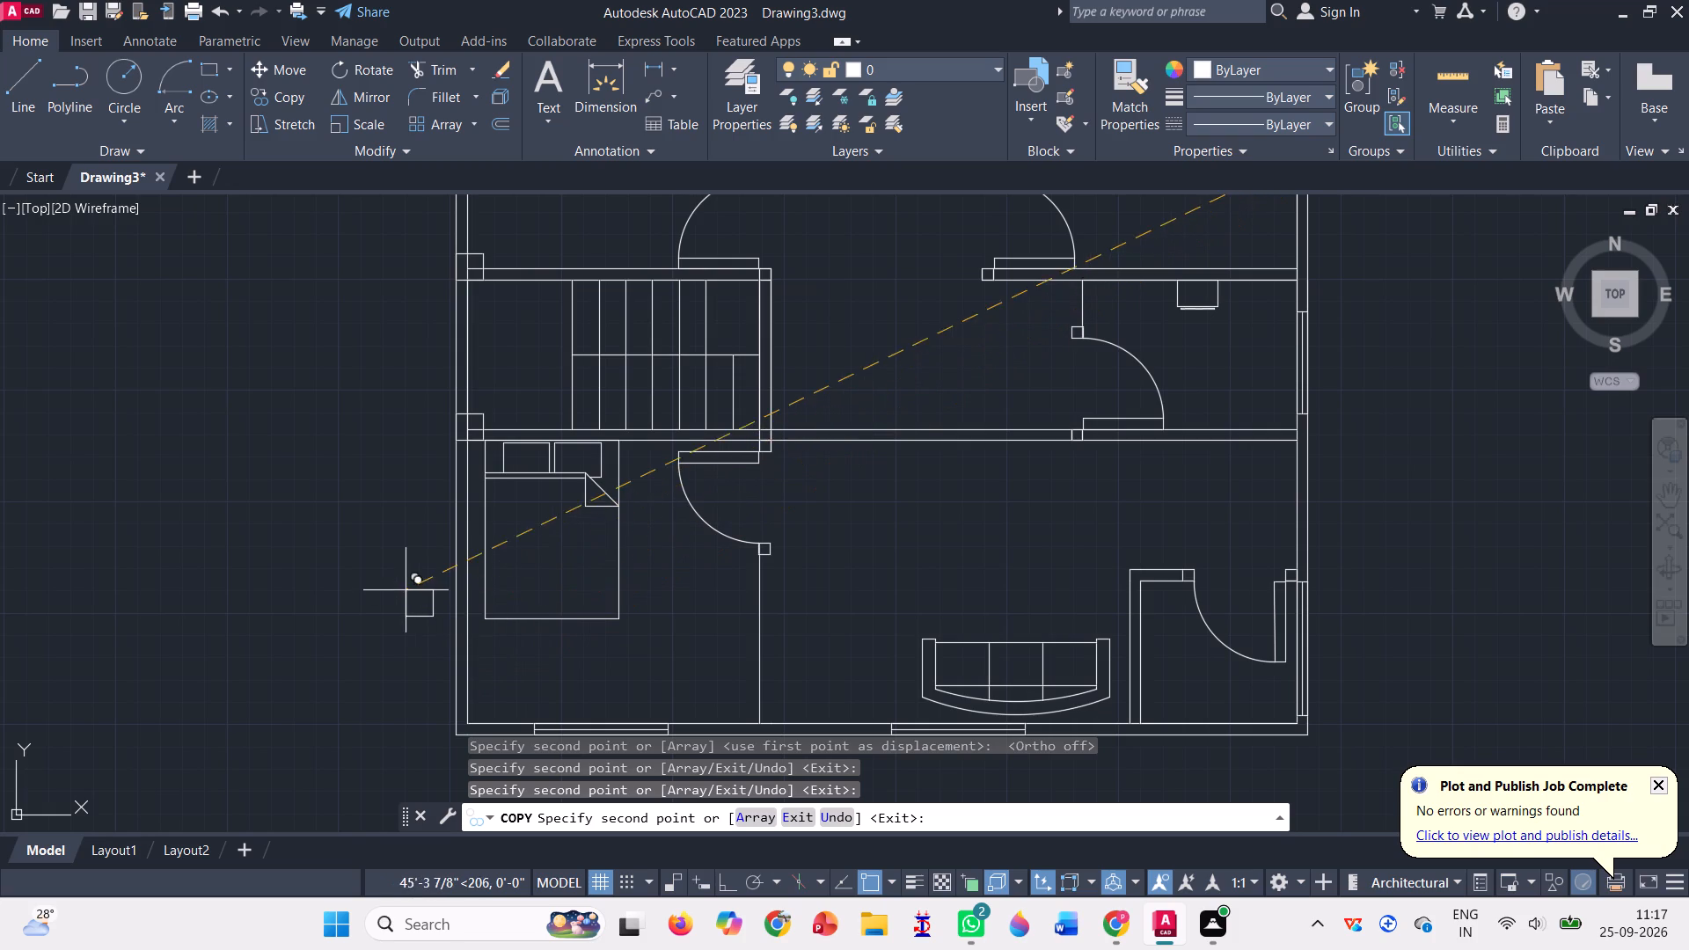
{"action": "scroll", "coordinate": [403, 588], "scroll_direction": "down", "scroll_amount": 2}
{"action": "scroll", "coordinate": [415, 647], "scroll_direction": "up", "scroll_amount": 4}
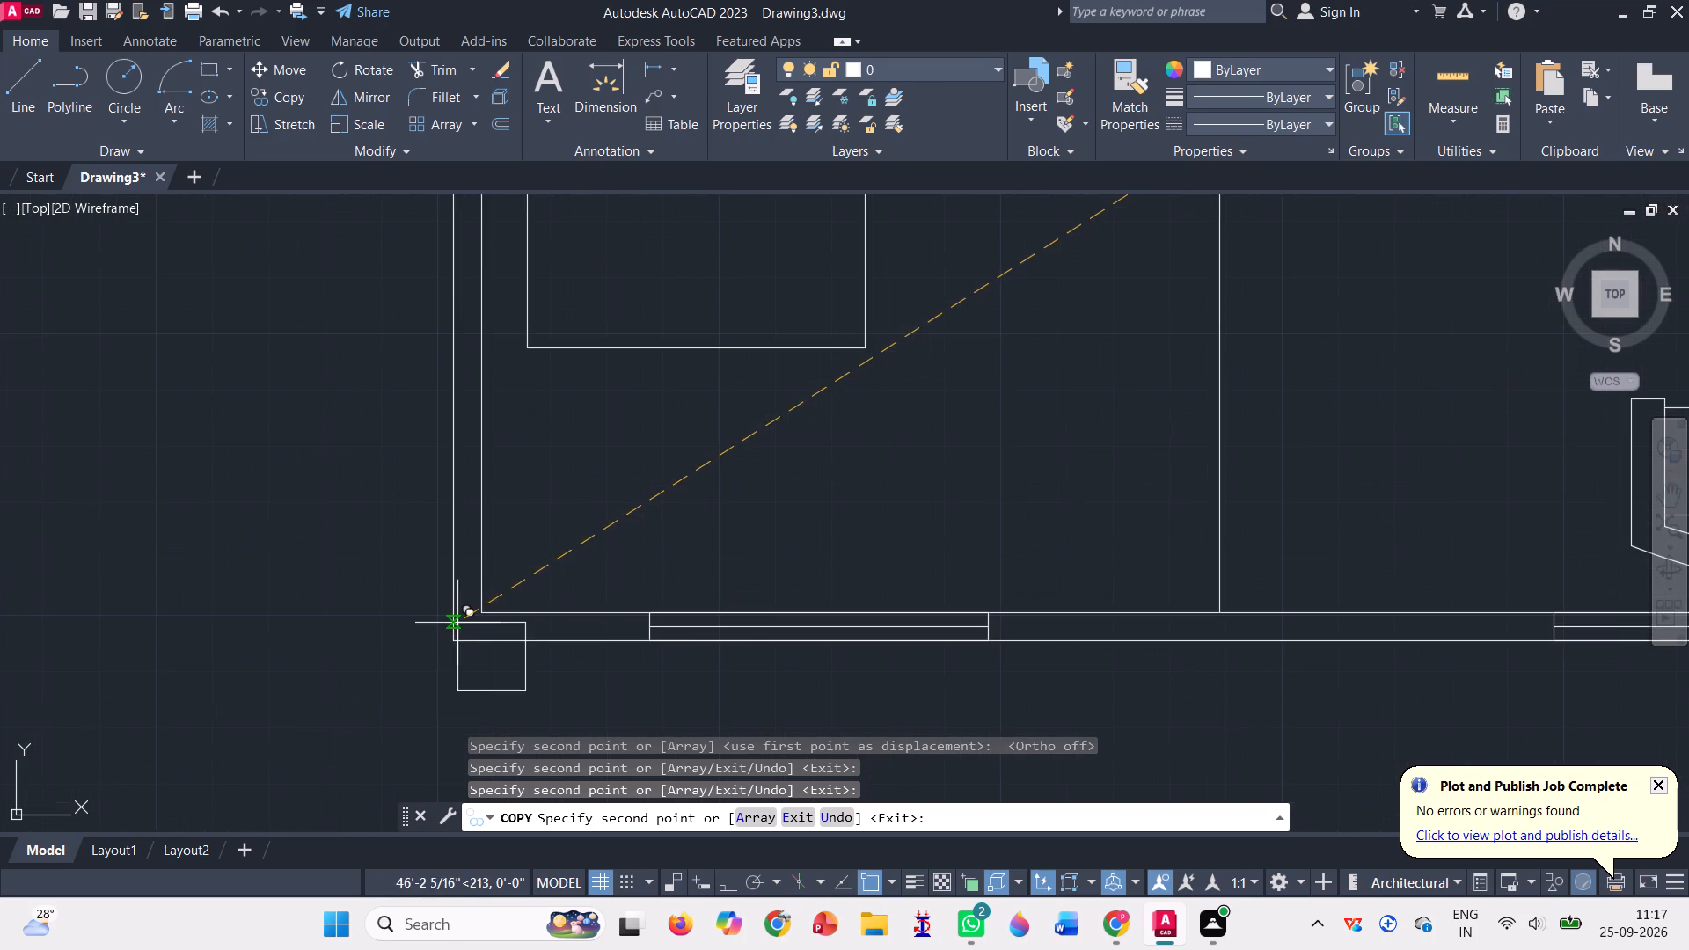
{"action": "scroll", "coordinate": [455, 623], "scroll_direction": "up", "scroll_amount": 2}
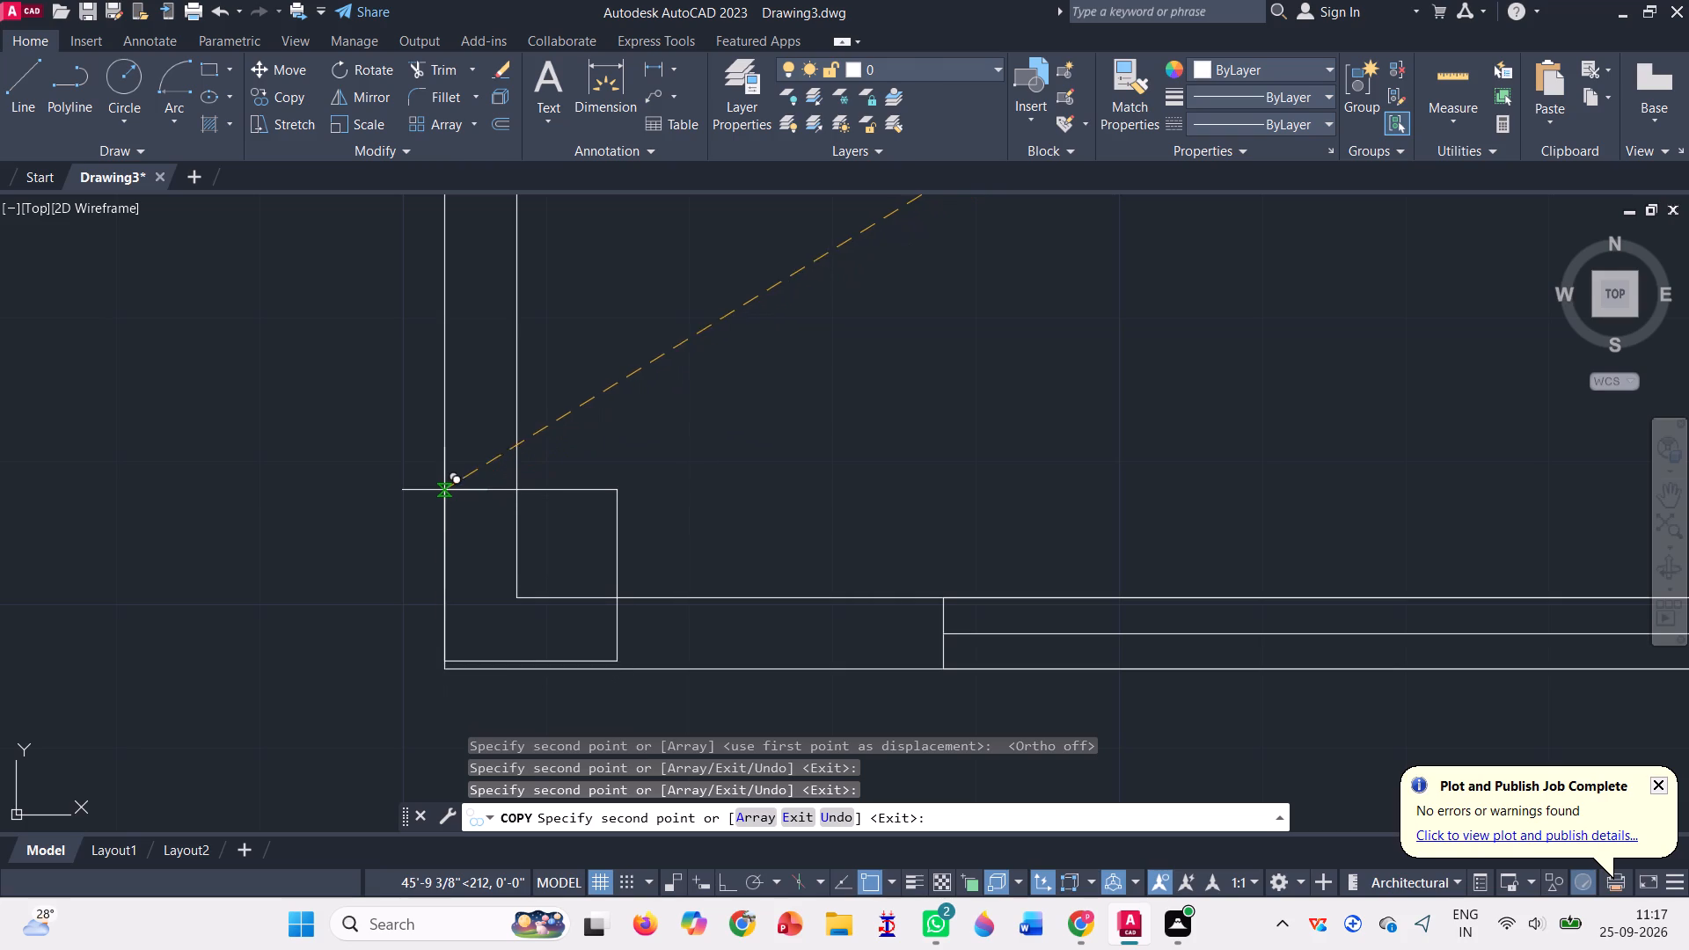
{"action": "left_click", "coordinate": [442, 498]}
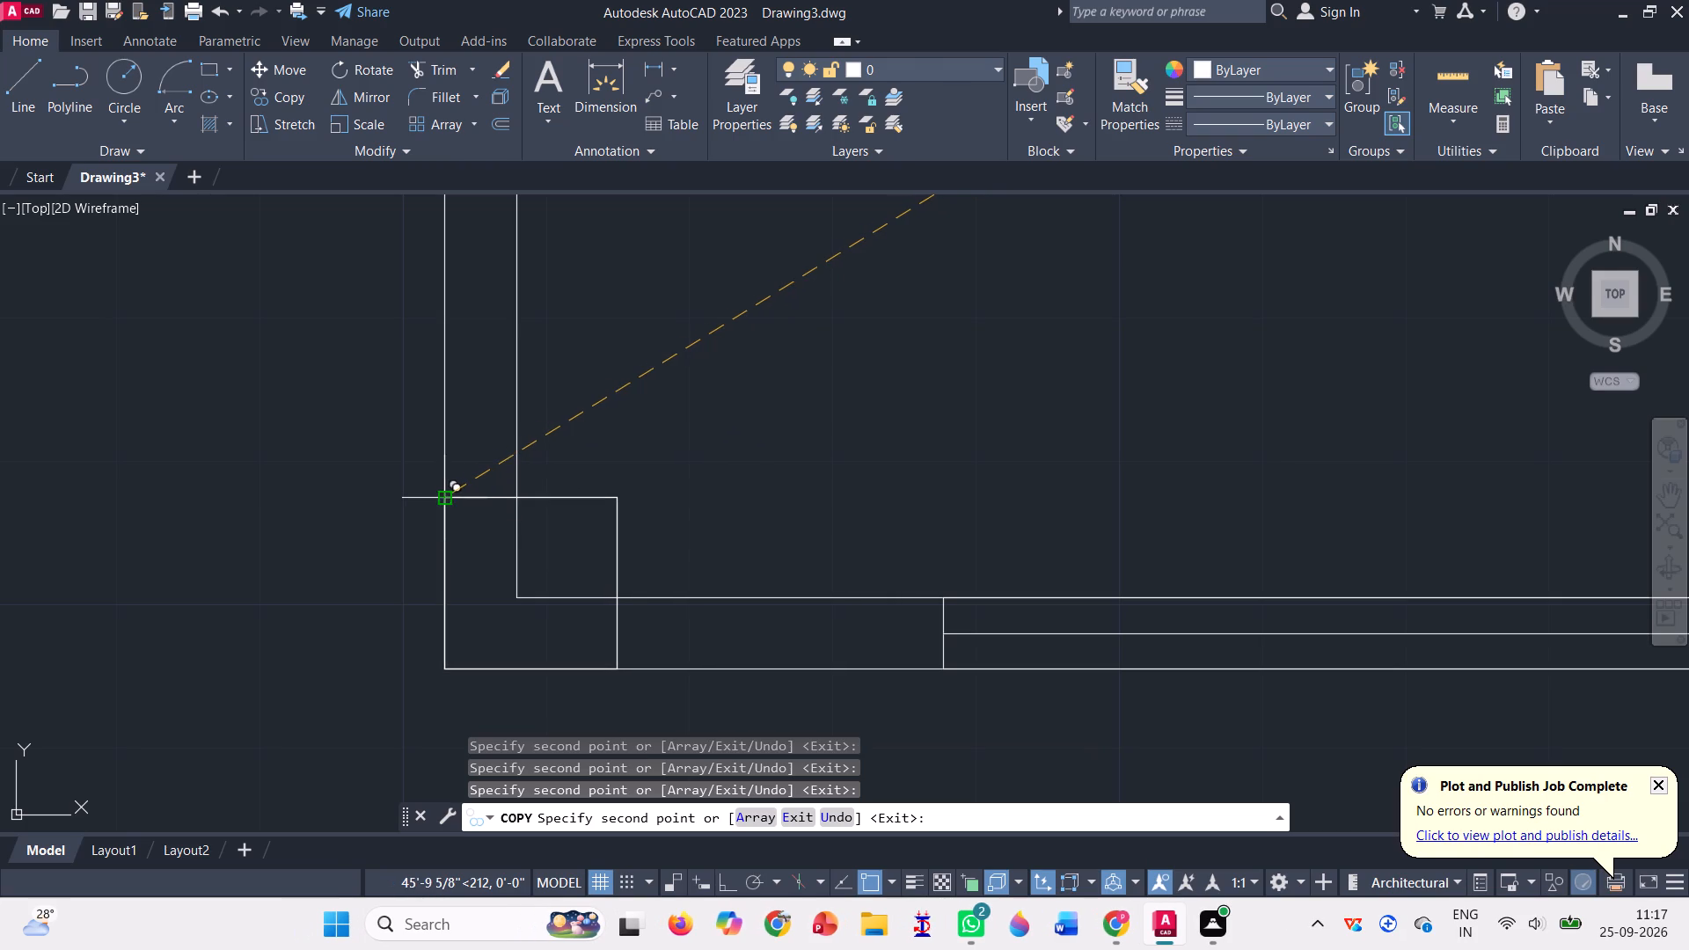
Place a copy of the 1' square on the north wall's outer line where the toilets' east wall meets it.
{"action": "scroll", "coordinate": [316, 514], "scroll_direction": "down", "scroll_amount": 5}
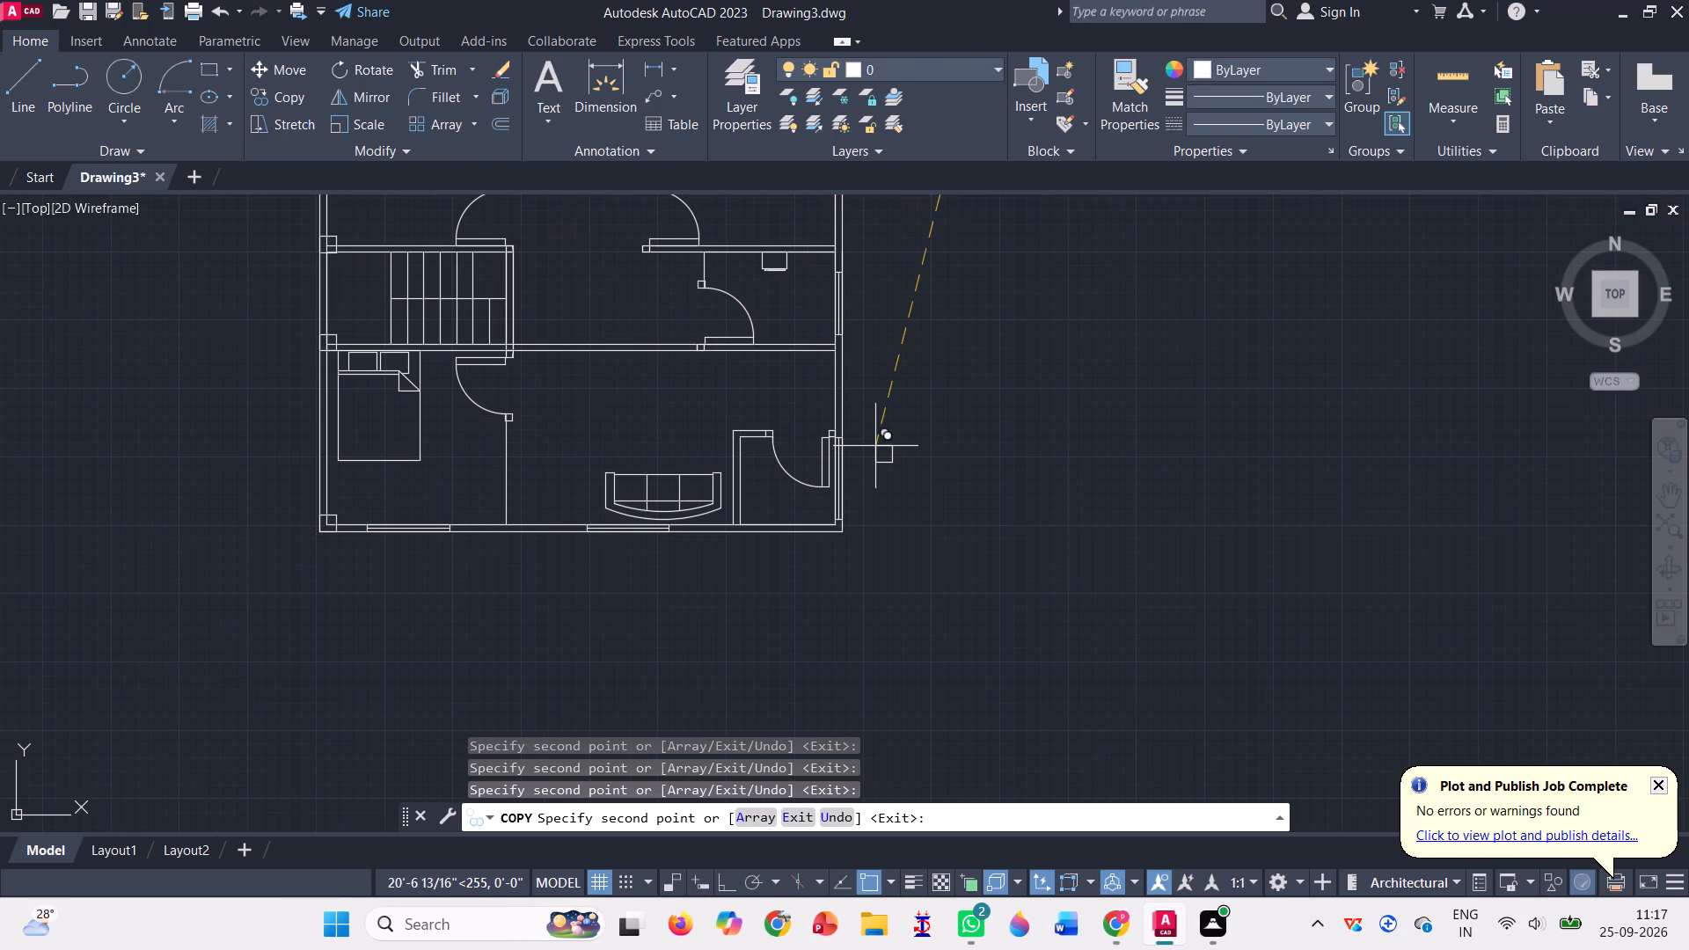
{"action": "scroll", "coordinate": [915, 457], "scroll_direction": "down", "scroll_amount": 1}
{"action": "scroll", "coordinate": [937, 415], "scroll_direction": "up", "scroll_amount": 1}
{"action": "scroll", "coordinate": [891, 465], "scroll_direction": "down", "scroll_amount": 2}
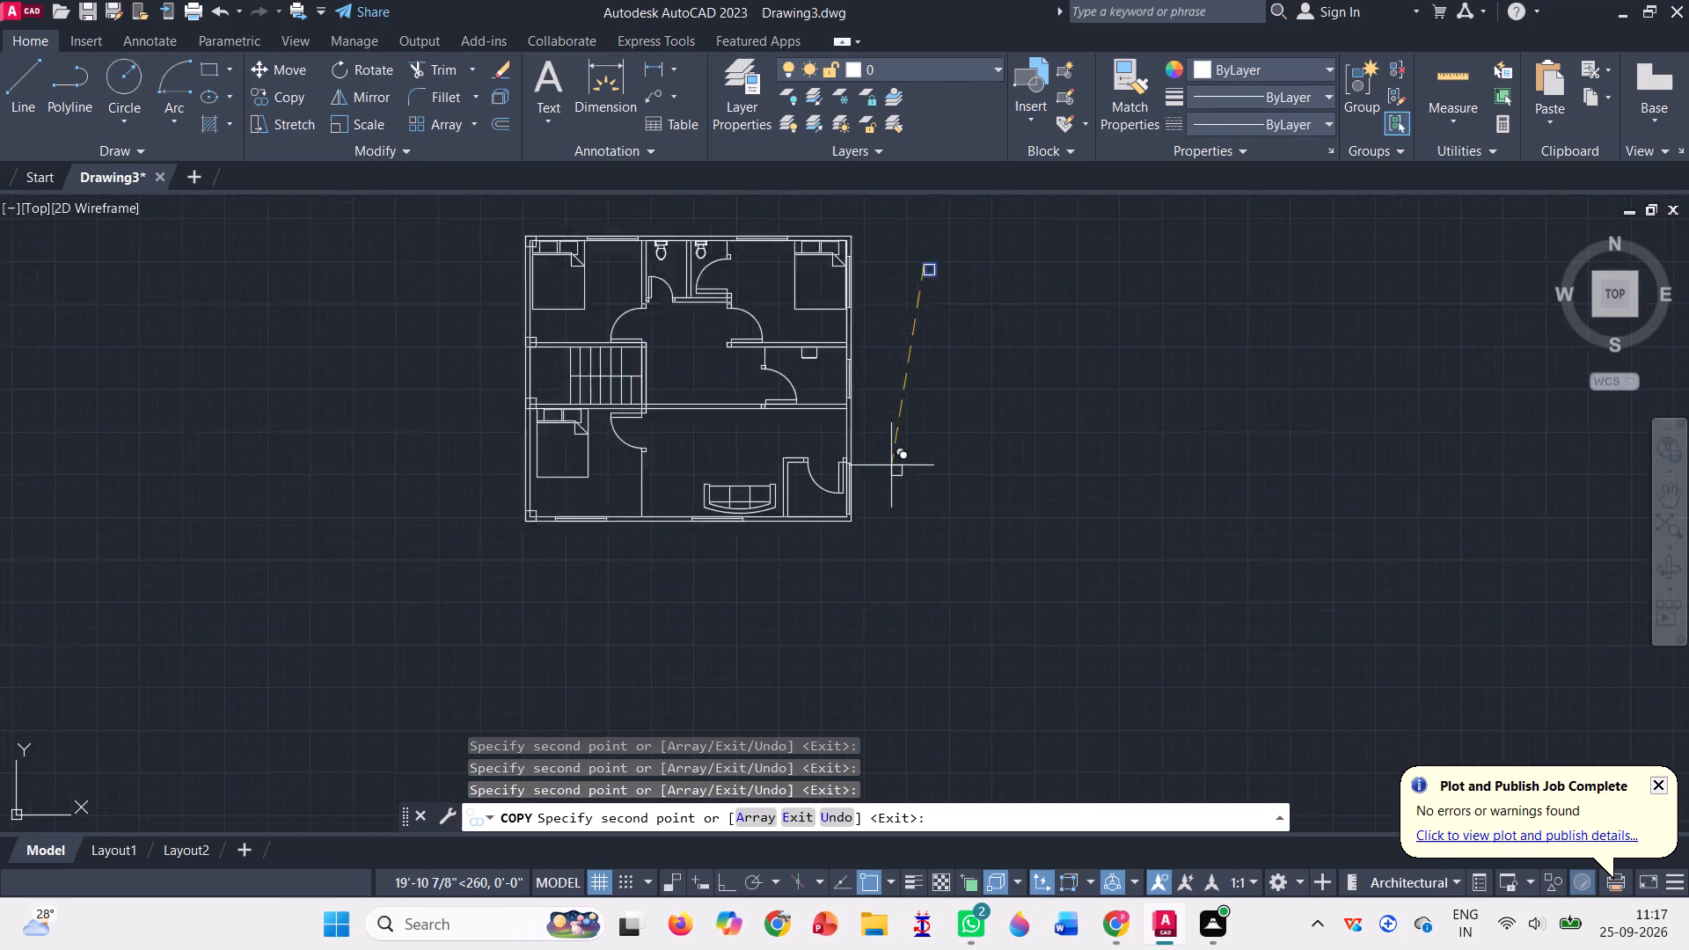
{"action": "scroll", "coordinate": [829, 294], "scroll_direction": "up", "scroll_amount": 1}
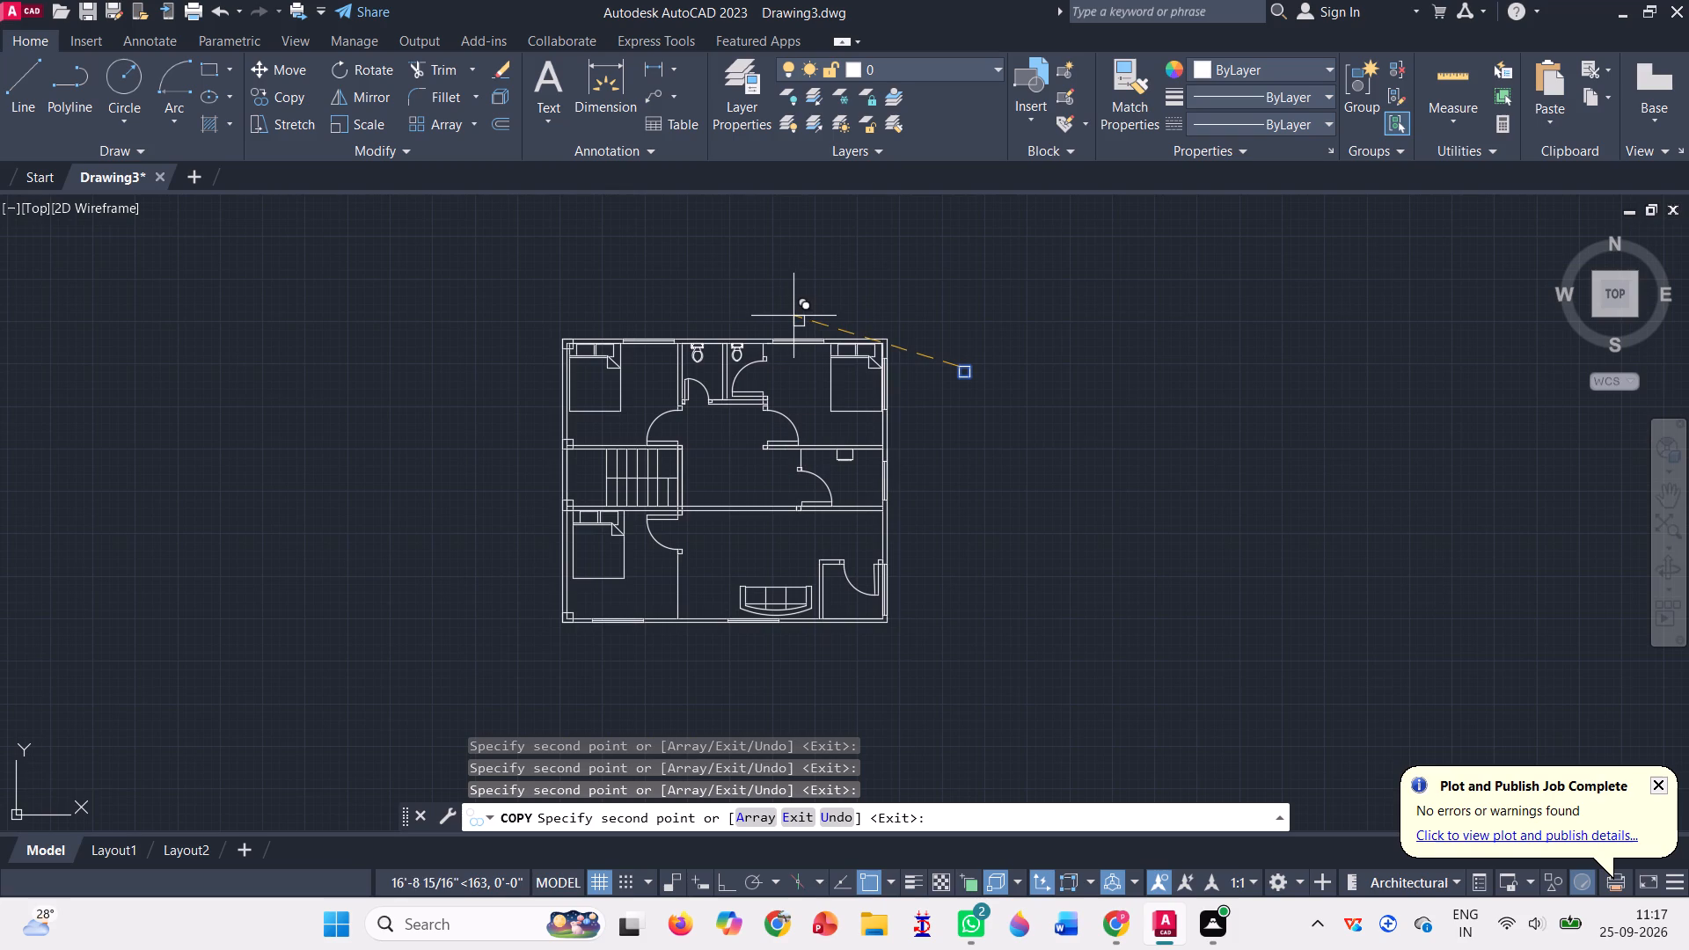
{"action": "scroll", "coordinate": [700, 353], "scroll_direction": "up", "scroll_amount": 2}
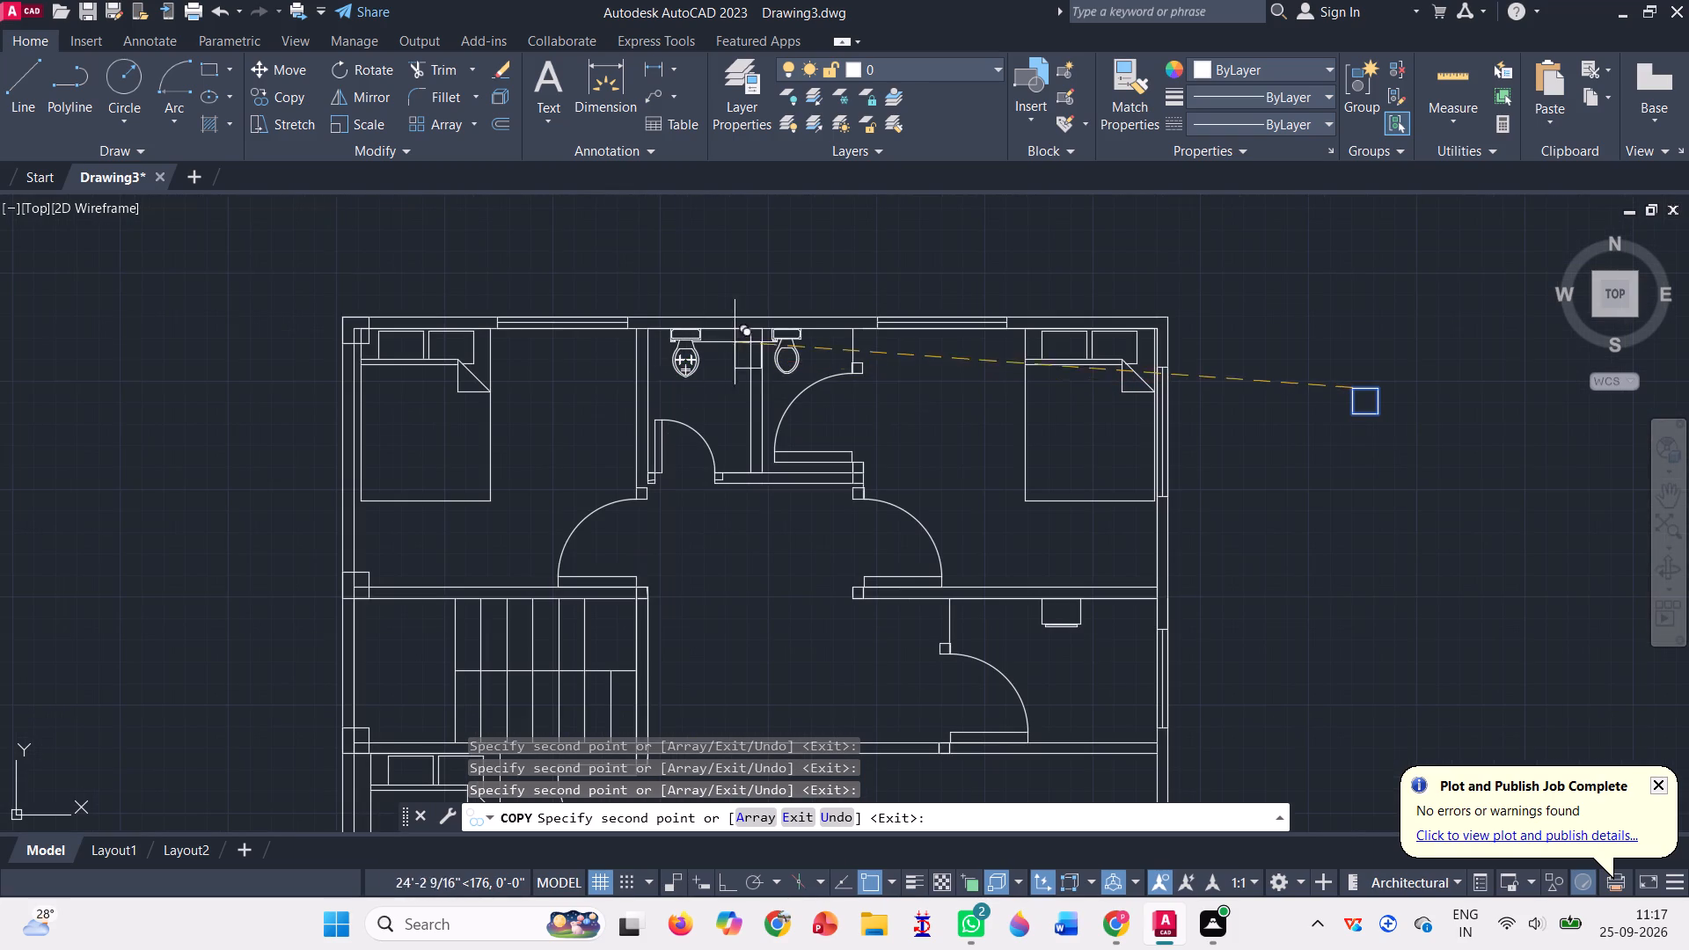
{"action": "scroll", "coordinate": [766, 324], "scroll_direction": "up", "scroll_amount": 4}
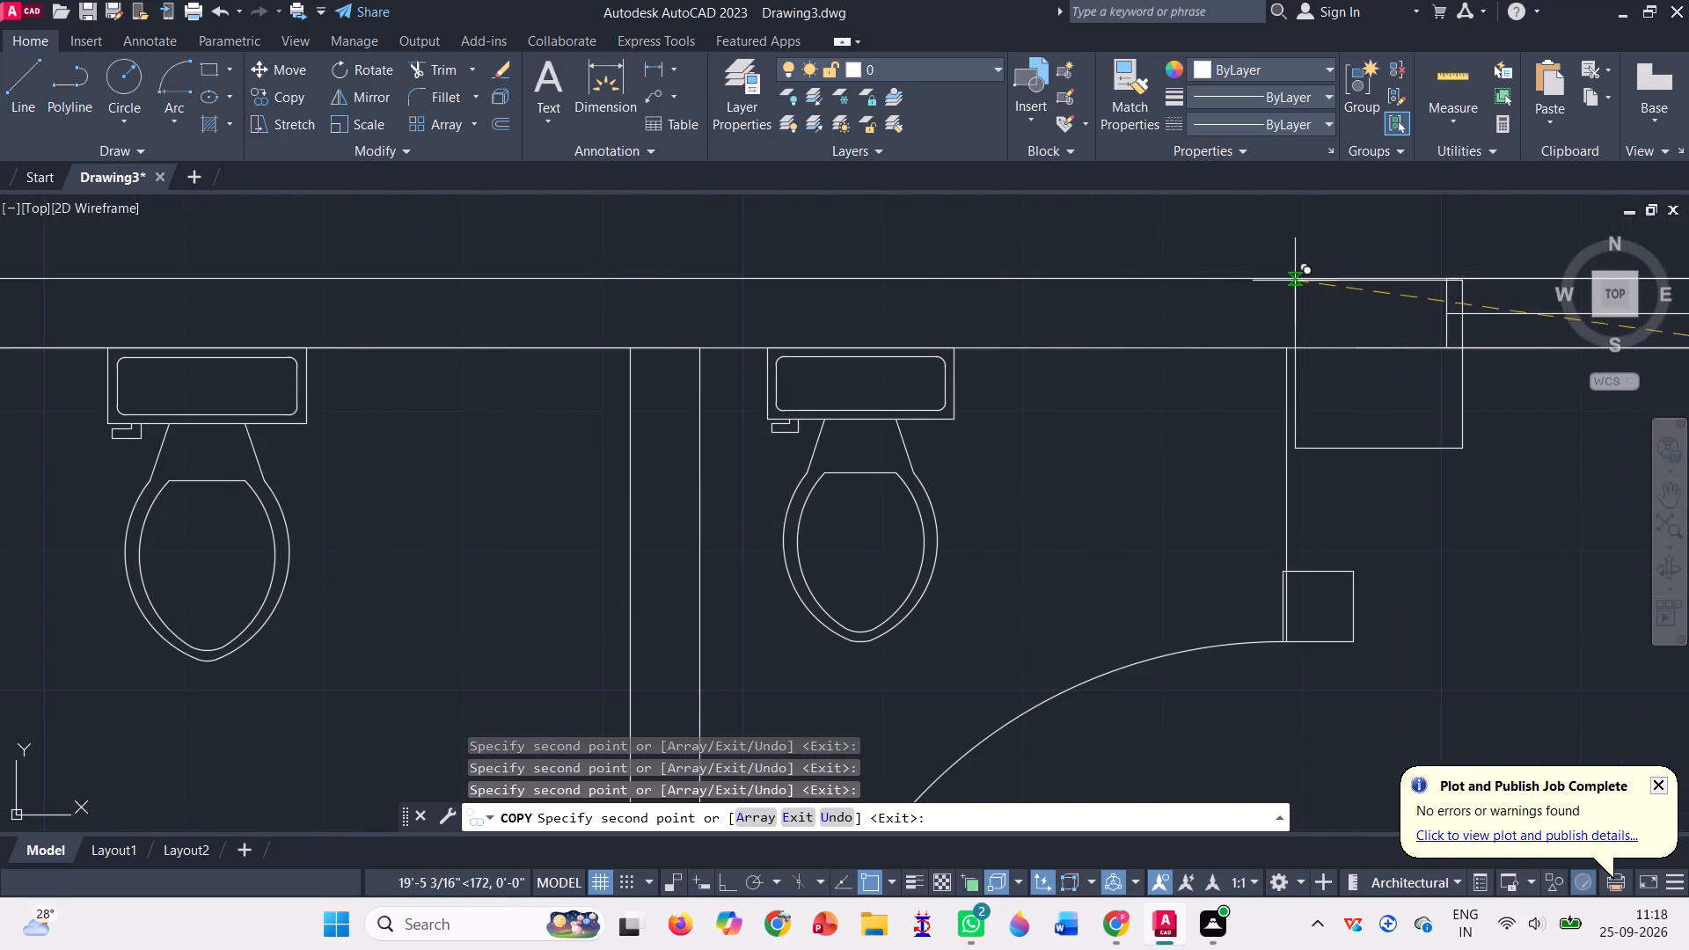
{"action": "scroll", "coordinate": [1135, 319], "scroll_direction": "down", "scroll_amount": 3}
{"action": "scroll", "coordinate": [923, 365], "scroll_direction": "down", "scroll_amount": 1}
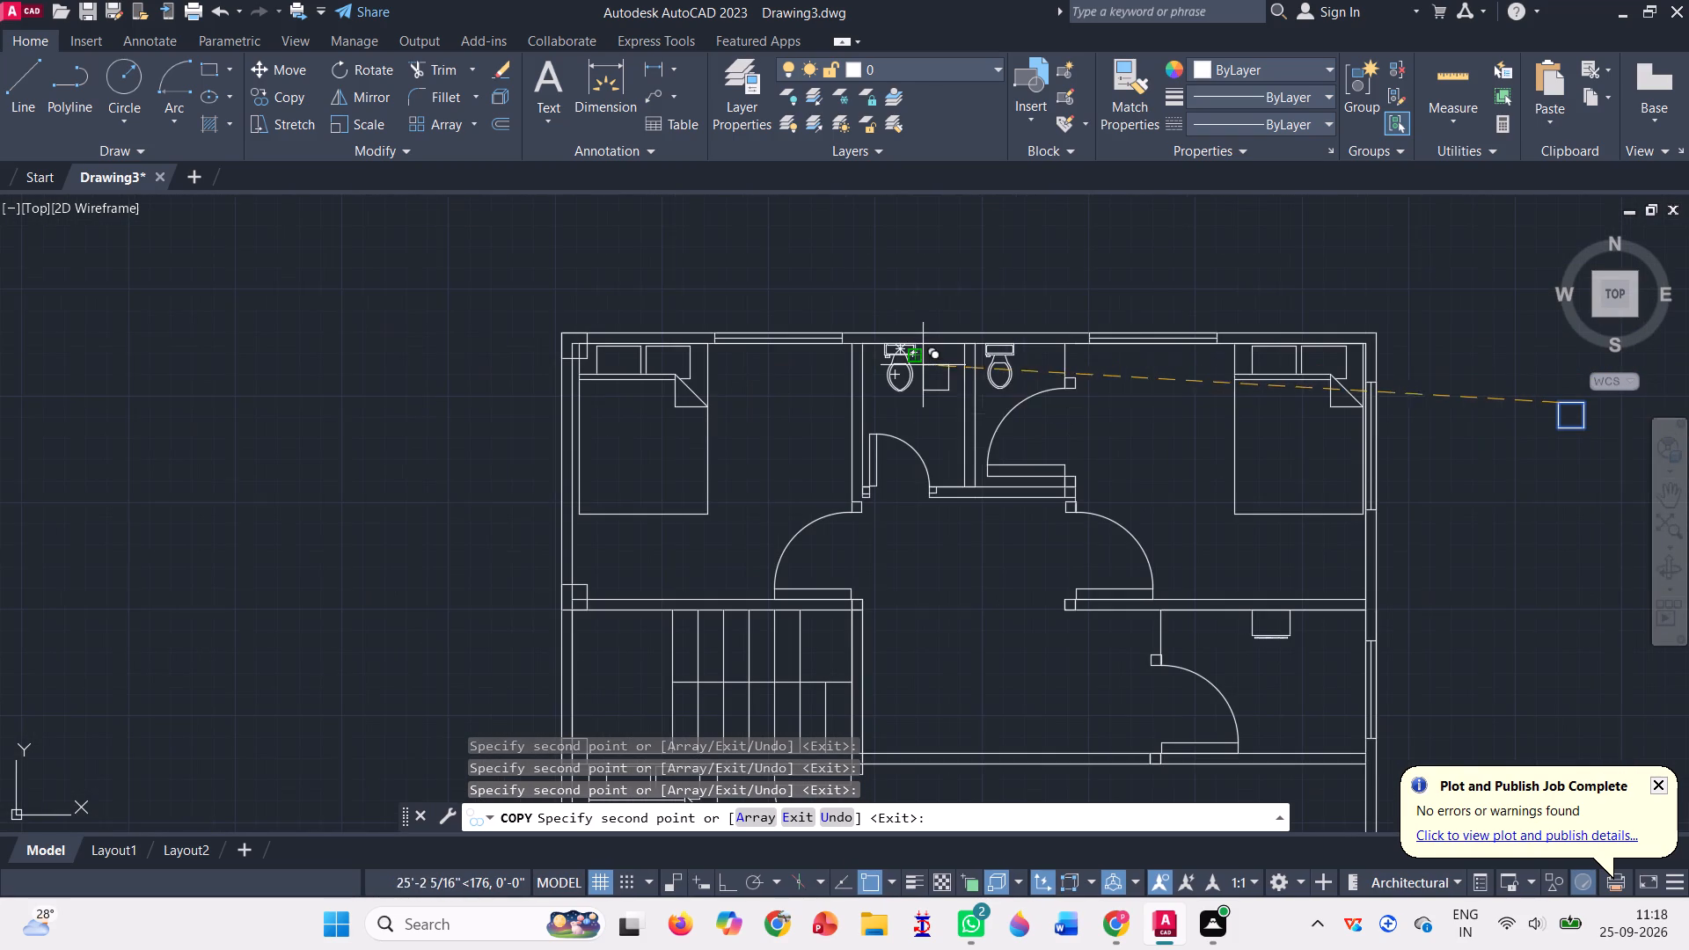
{"action": "scroll", "coordinate": [1093, 347], "scroll_direction": "up", "scroll_amount": 4}
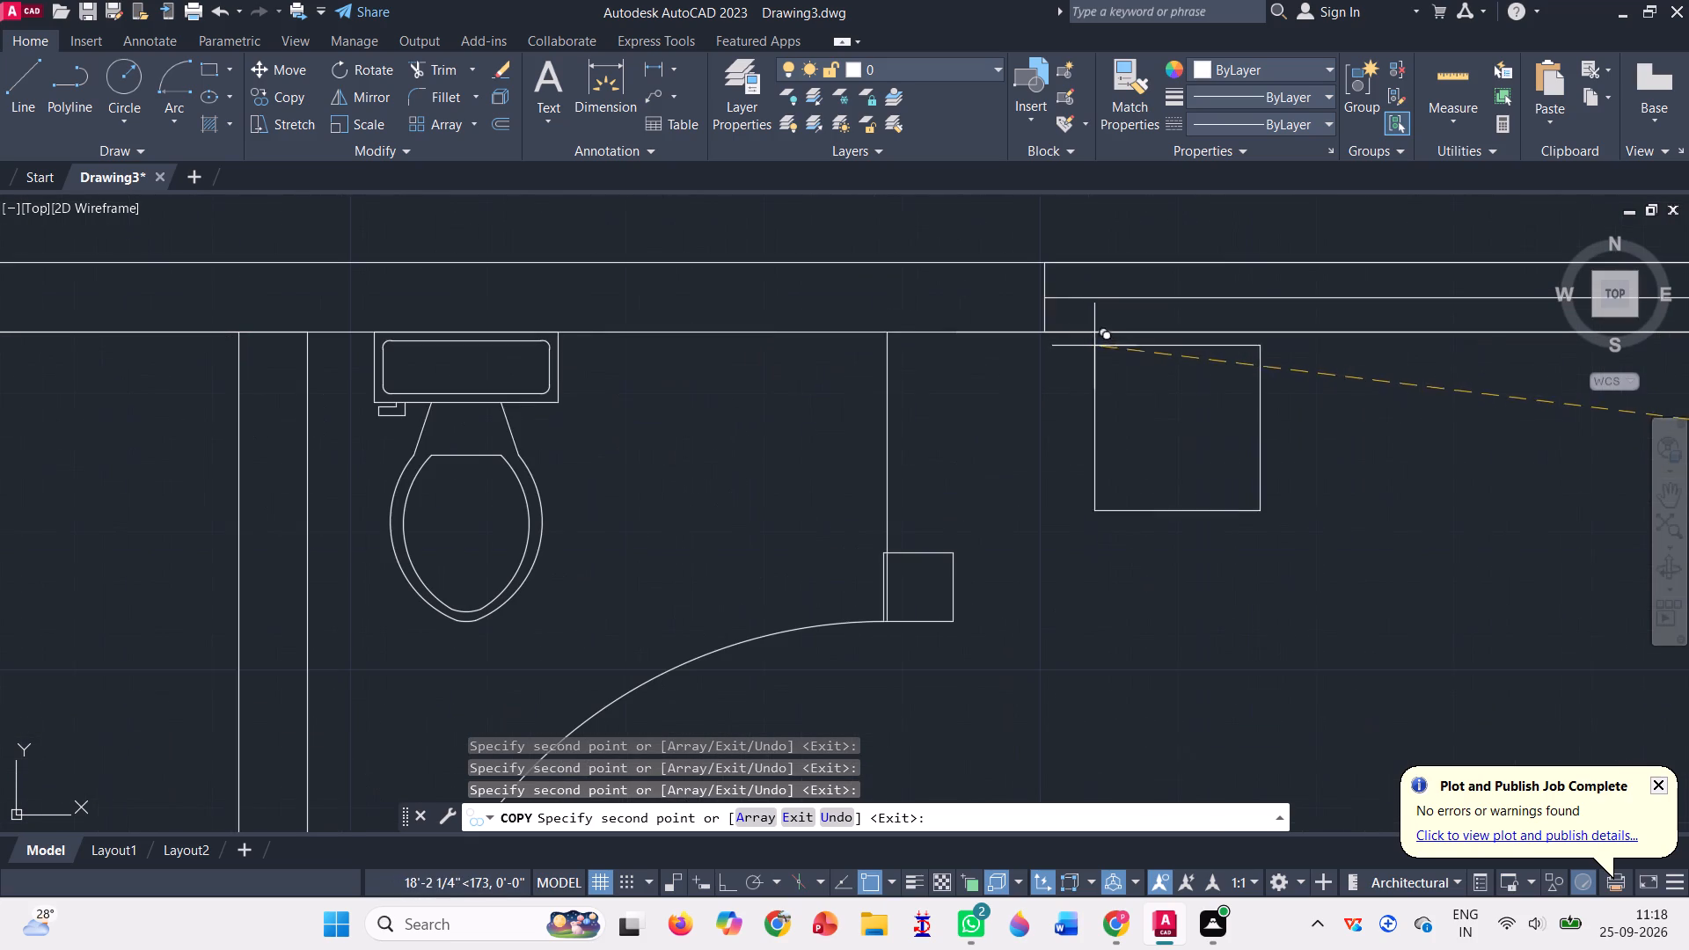
{"action": "left_click", "coordinate": [887, 264]}
Place a copy of the square on the north wall's outer line, flush with the east face of the toilets' west wall.
{"action": "scroll", "coordinate": [887, 264], "scroll_direction": "down", "scroll_amount": 4}
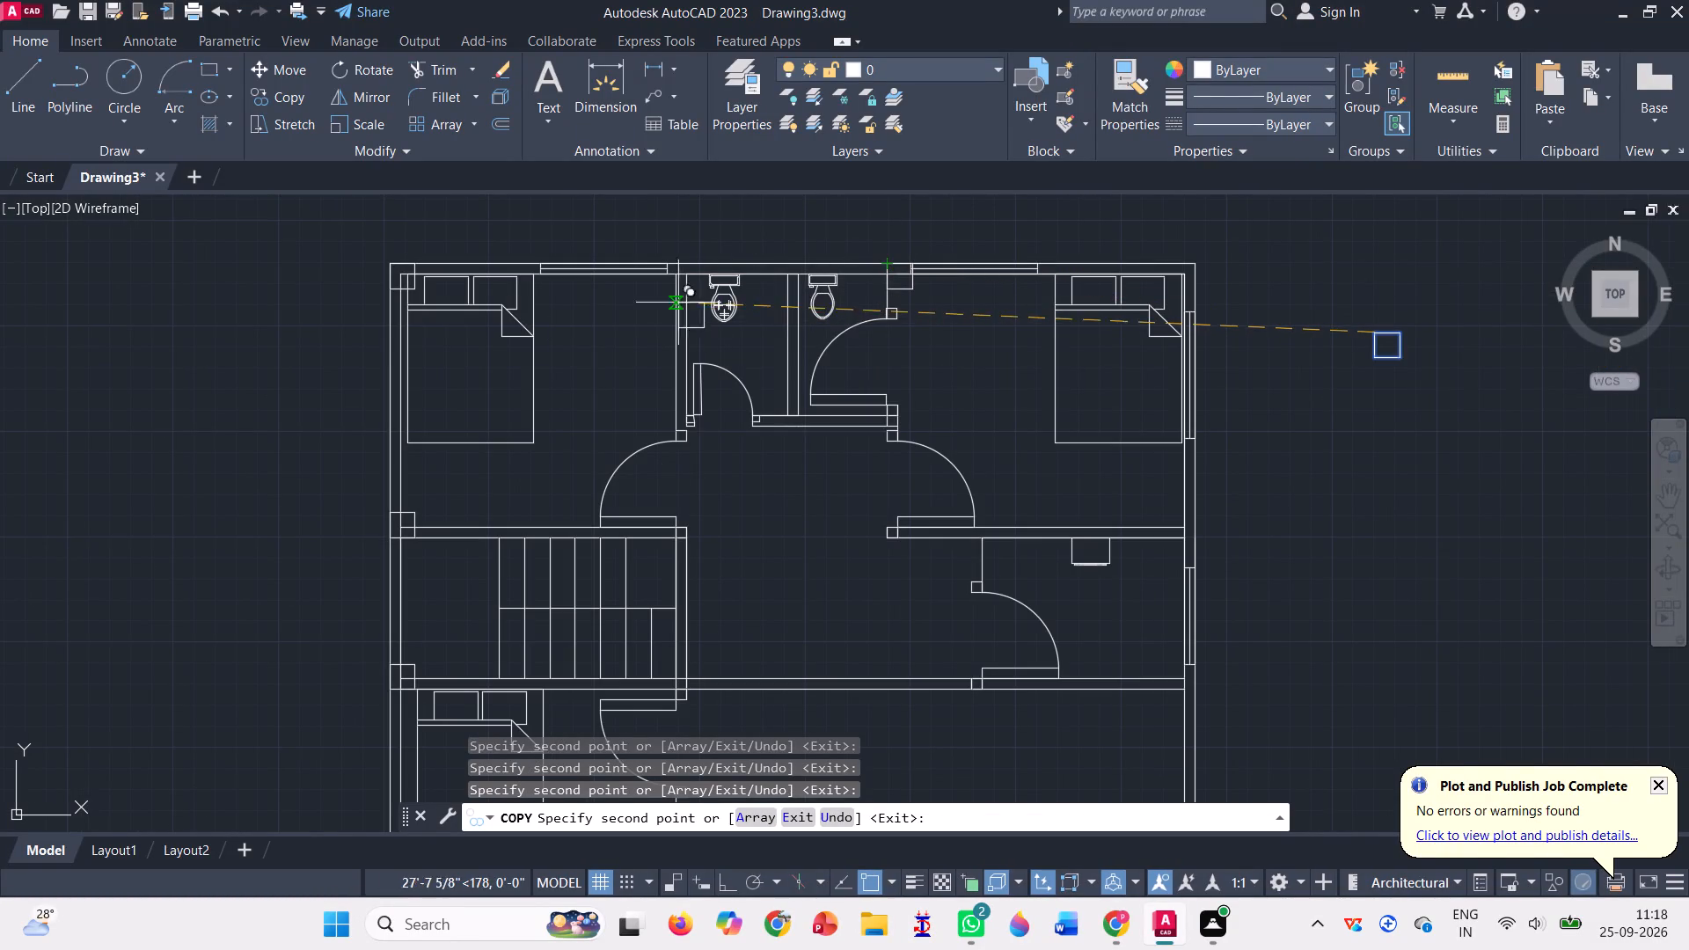
{"action": "scroll", "coordinate": [621, 282], "scroll_direction": "up", "scroll_amount": 3}
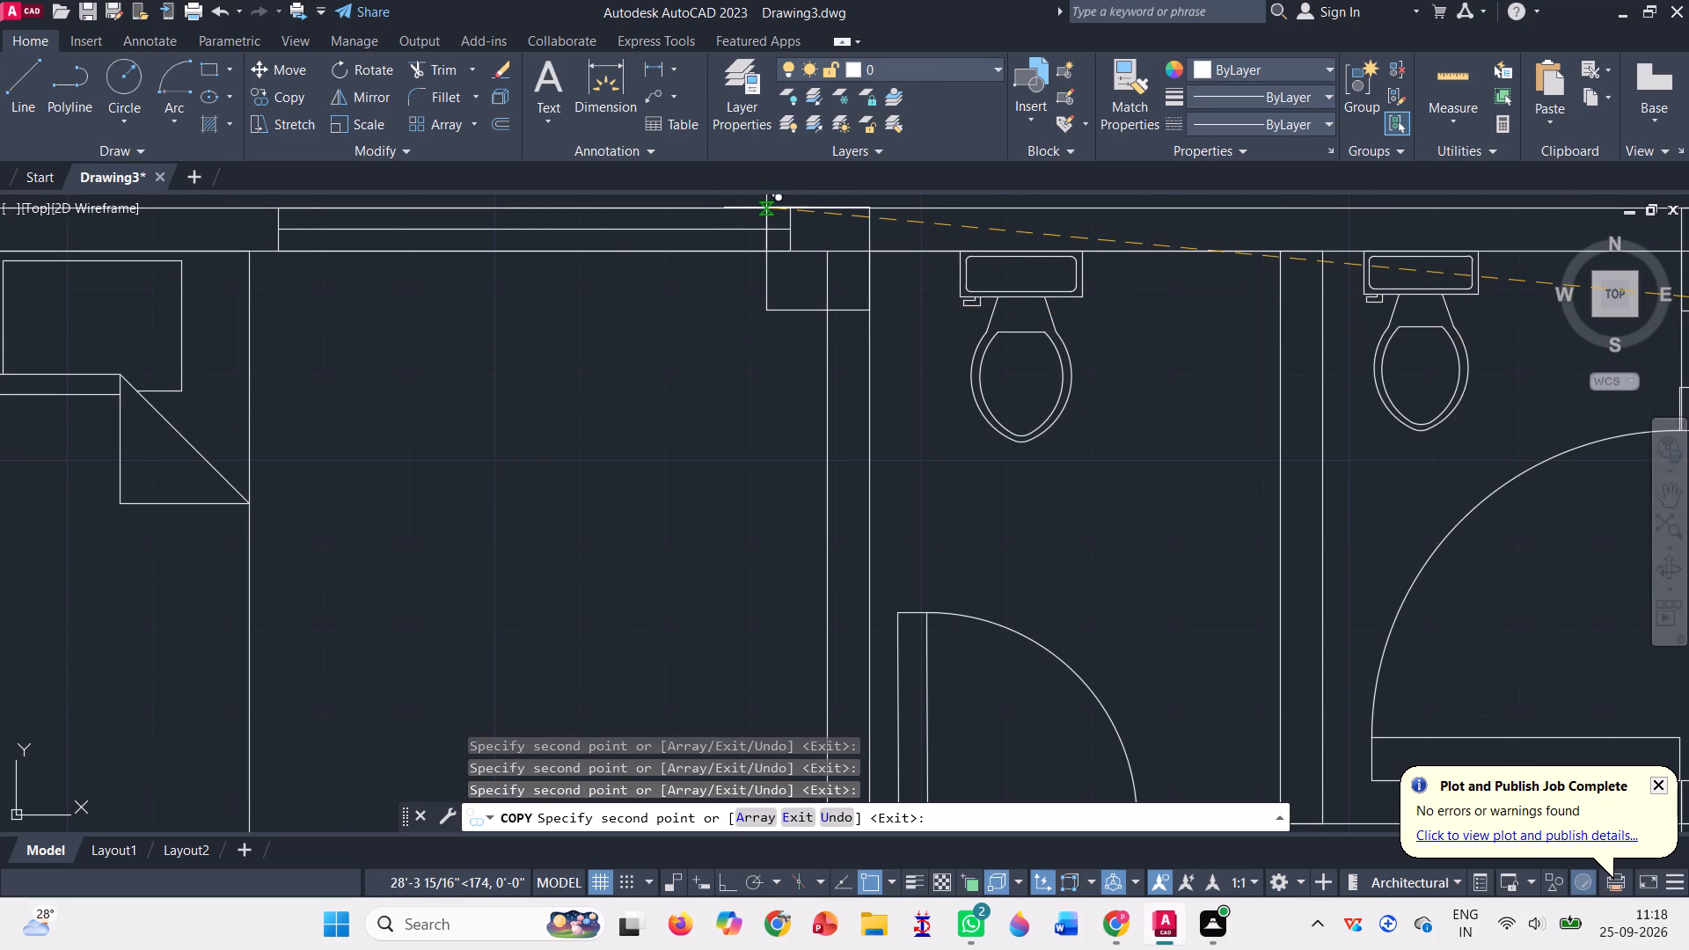
{"action": "left_click", "coordinate": [766, 208]}
Place a copy of the square inside the outer northeast corner of the floor plan, flush with the outer wall lines.
{"action": "scroll", "coordinate": [662, 287], "scroll_direction": "down", "scroll_amount": 3}
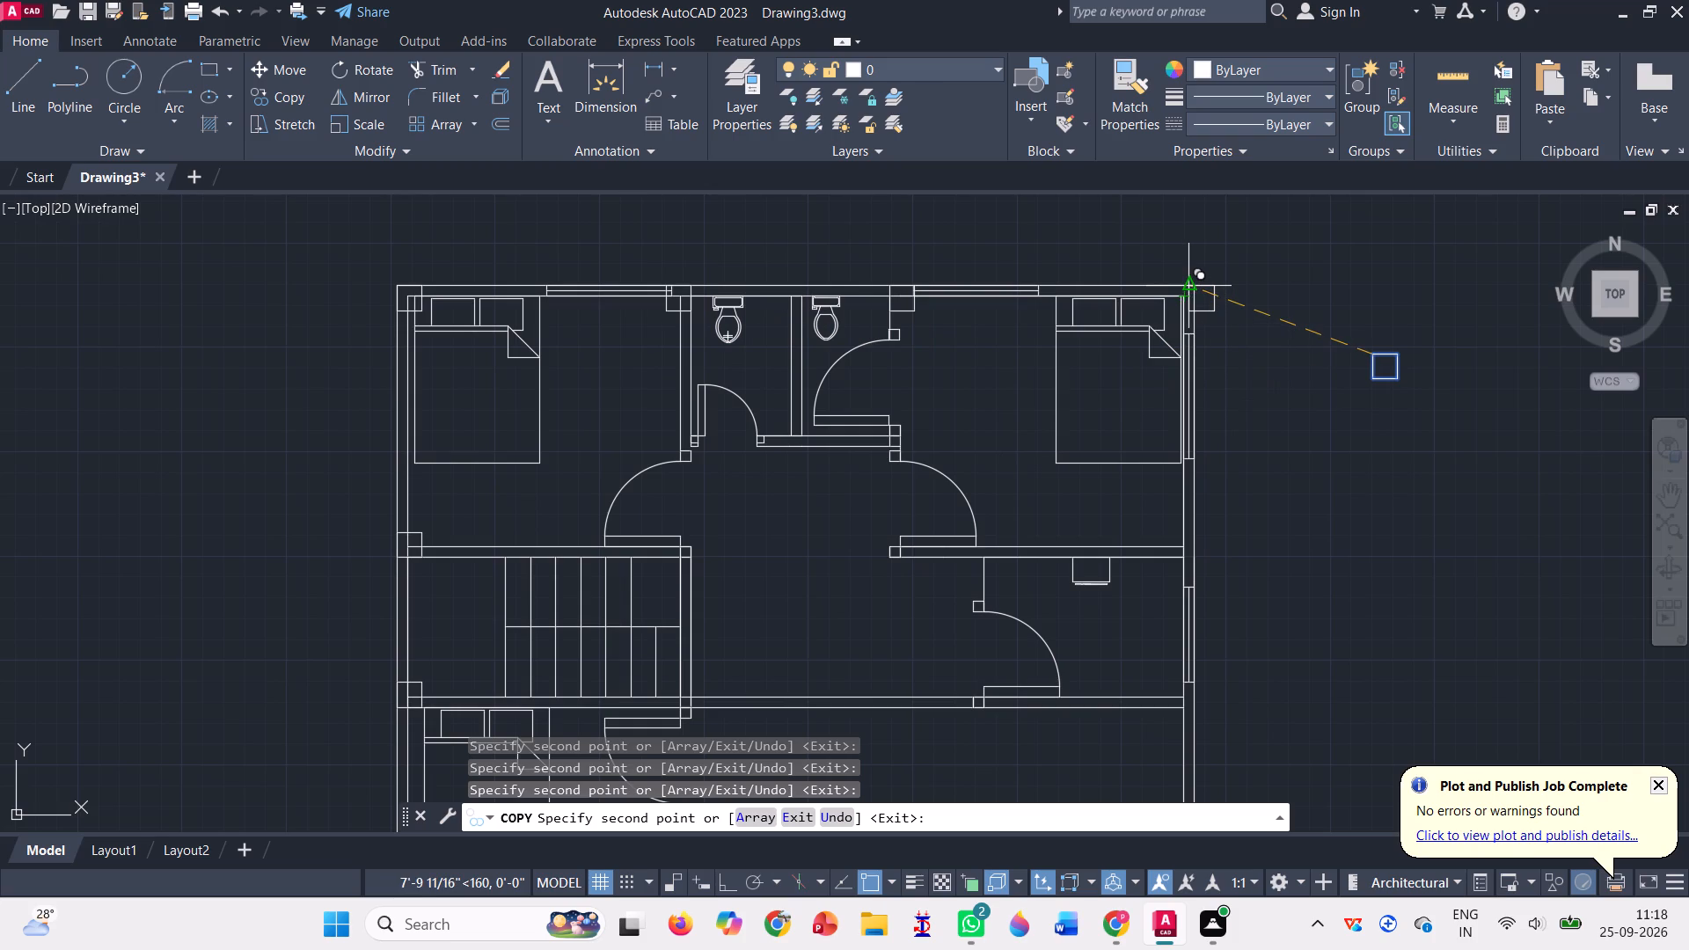
{"action": "scroll", "coordinate": [1187, 286], "scroll_direction": "up", "scroll_amount": 4}
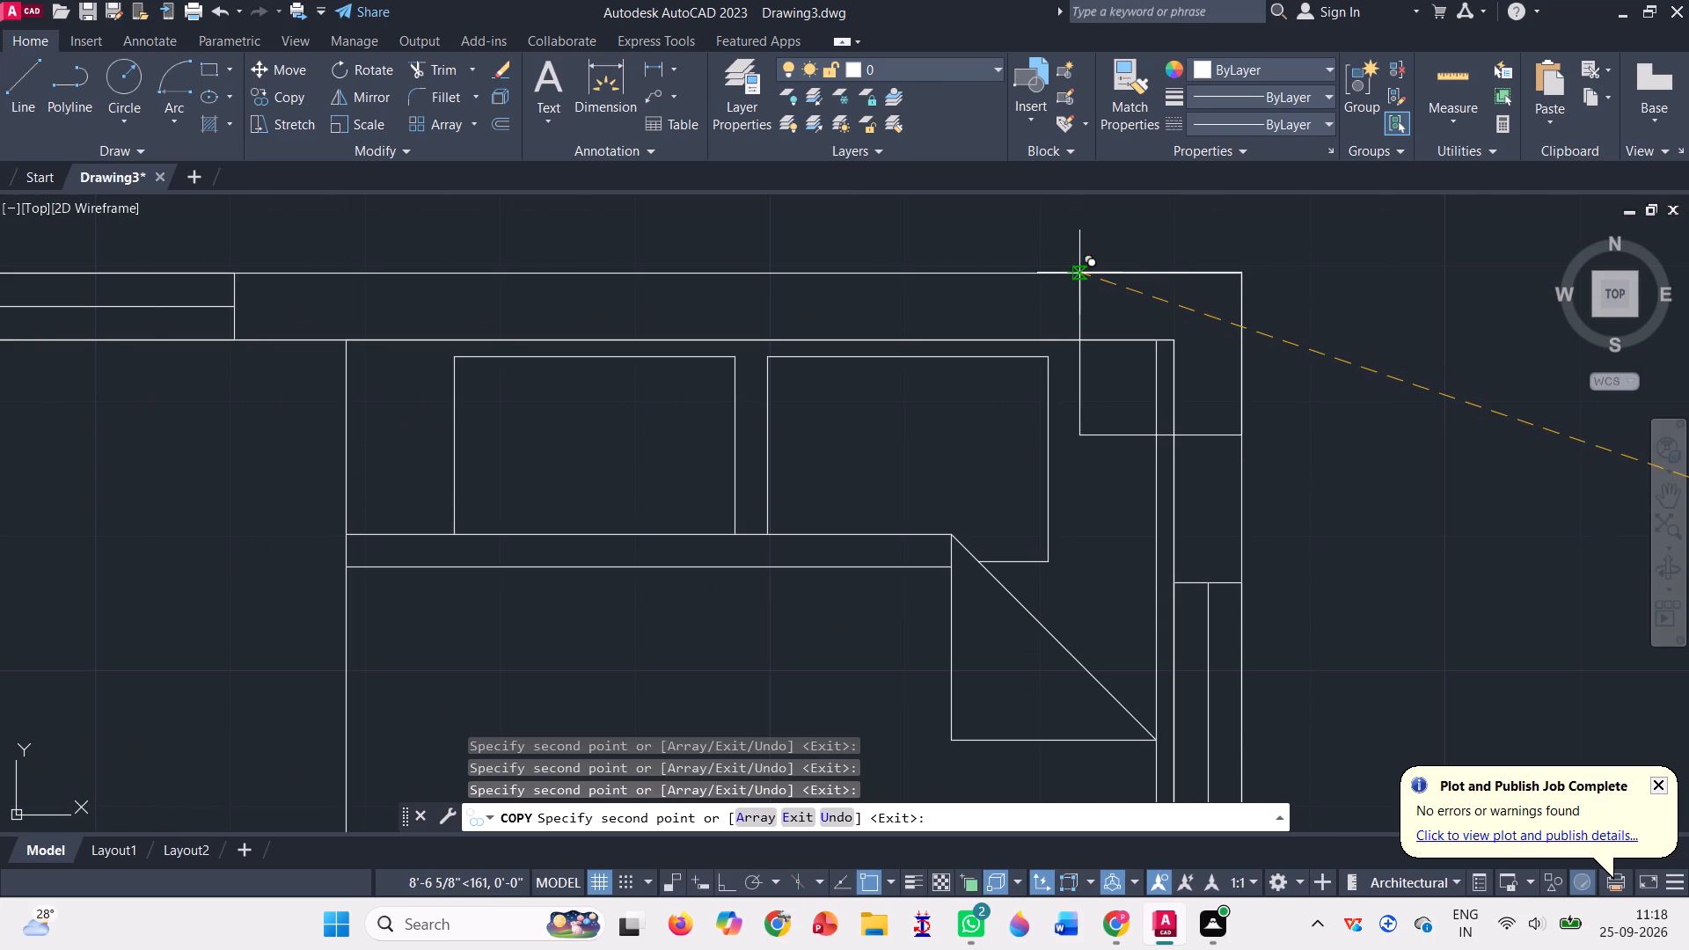
{"action": "left_click", "coordinate": [1079, 273]}
Place a copy of the square on the east wall's outer line where the northeast bedroom's south wall meets it.
{"action": "scroll", "coordinate": [955, 330], "scroll_direction": "down", "scroll_amount": 4}
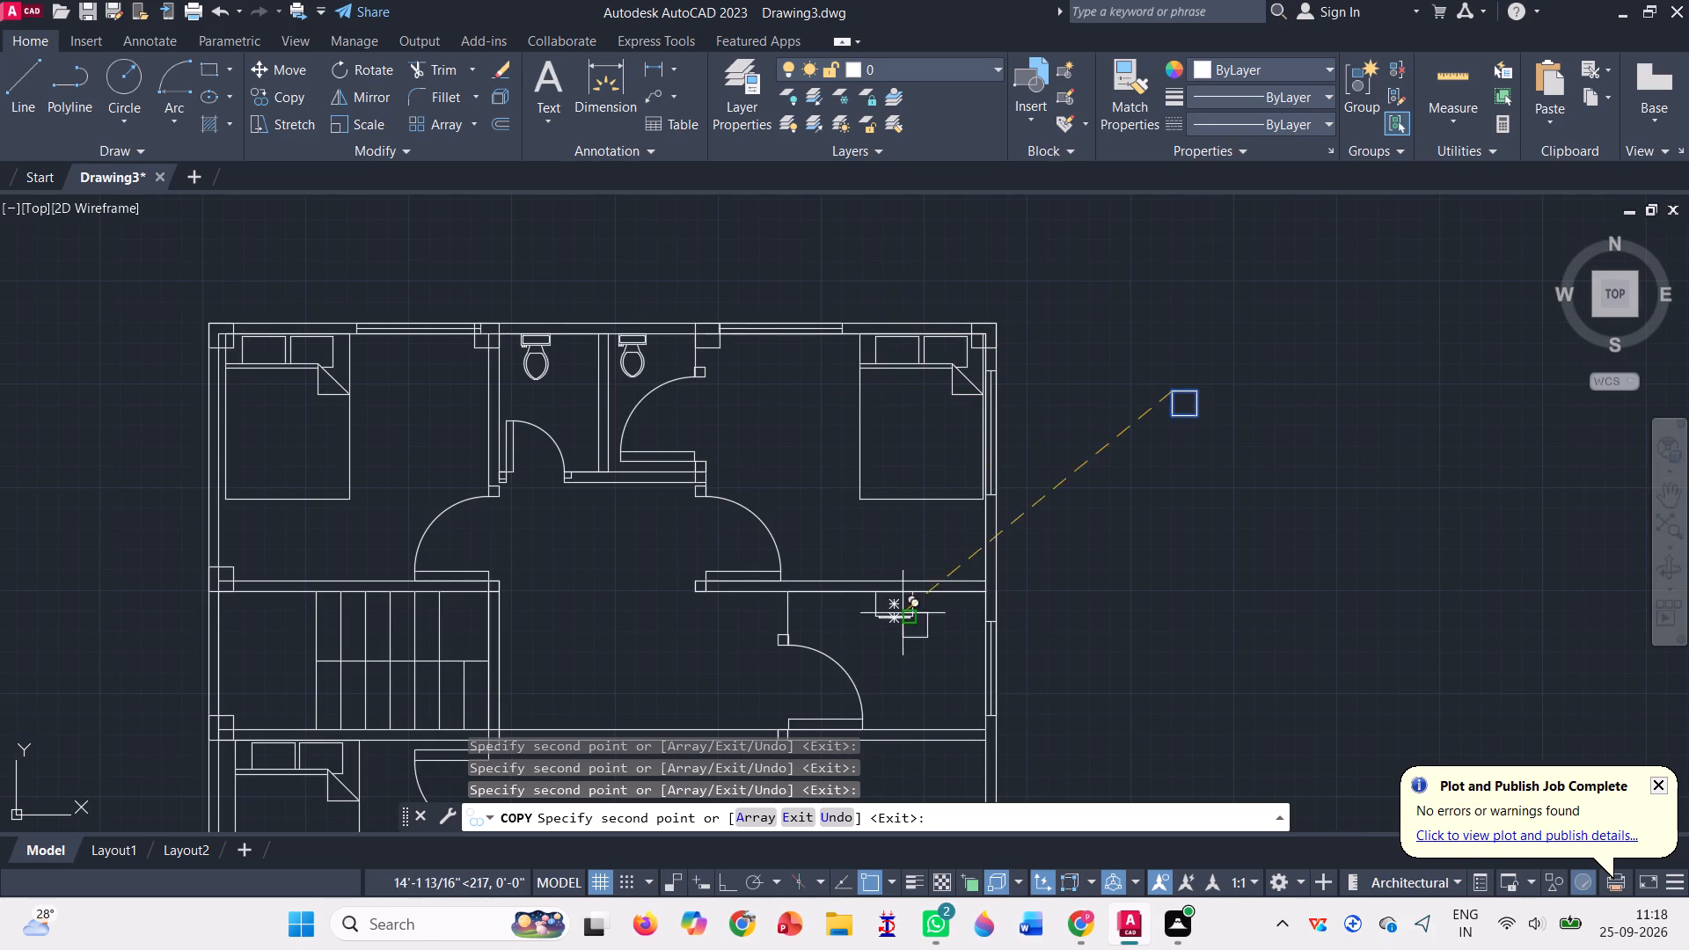
{"action": "scroll", "coordinate": [922, 634], "scroll_direction": "up", "scroll_amount": 1}
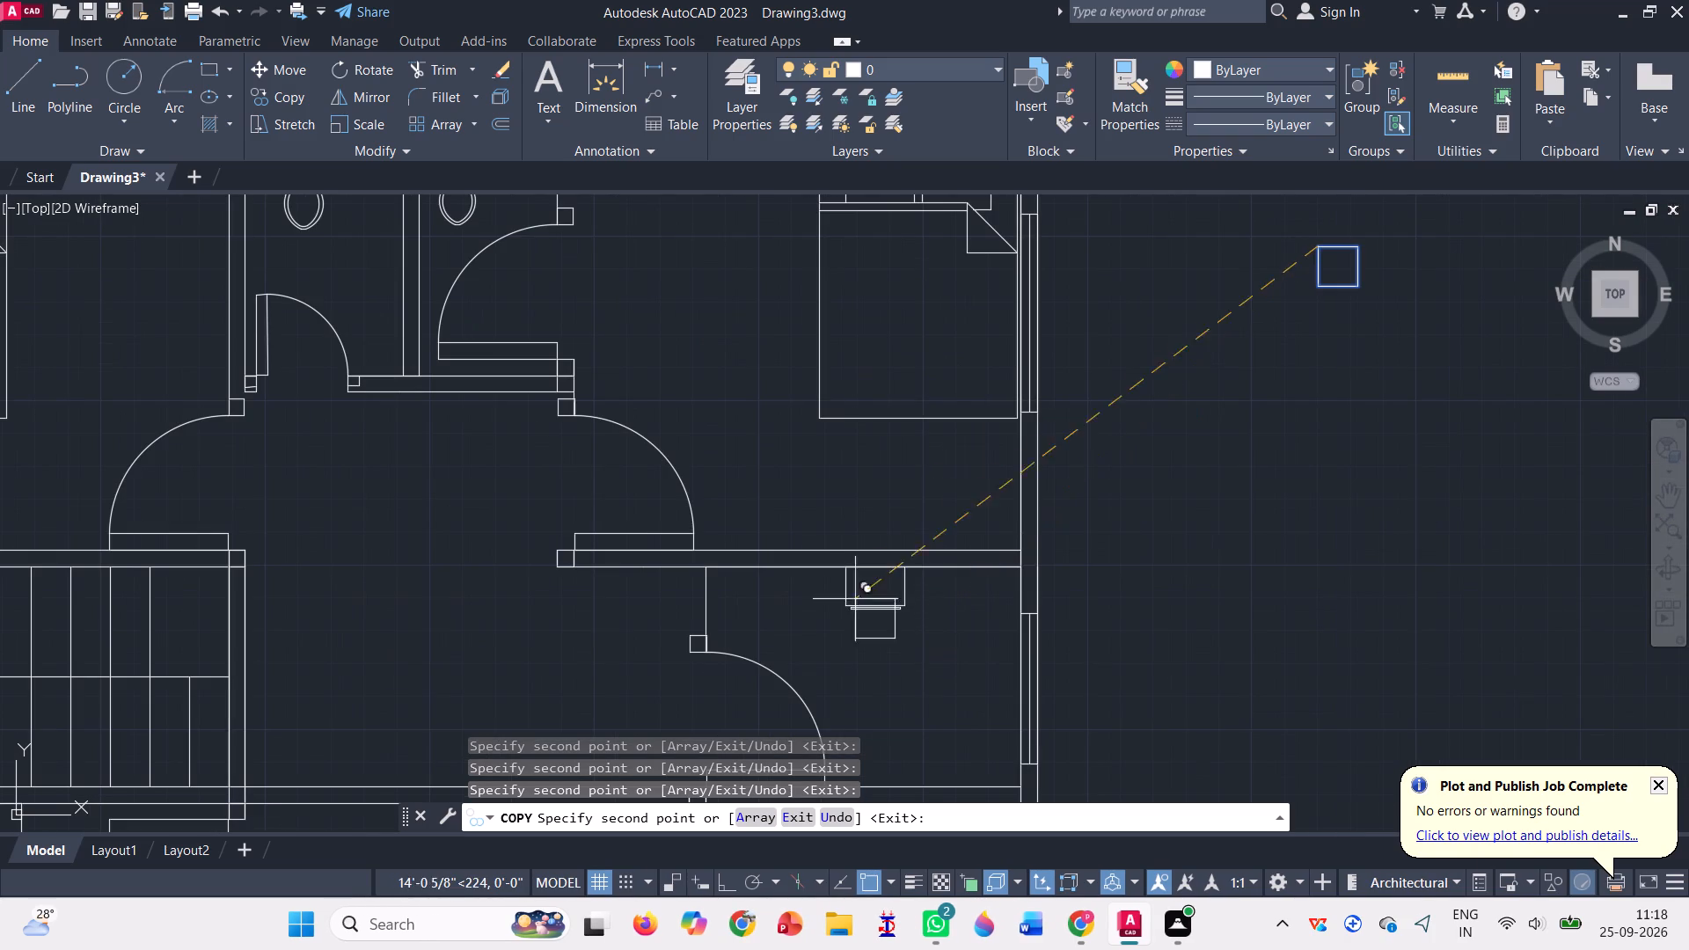
{"action": "scroll", "coordinate": [577, 519], "scroll_direction": "up", "scroll_amount": 1}
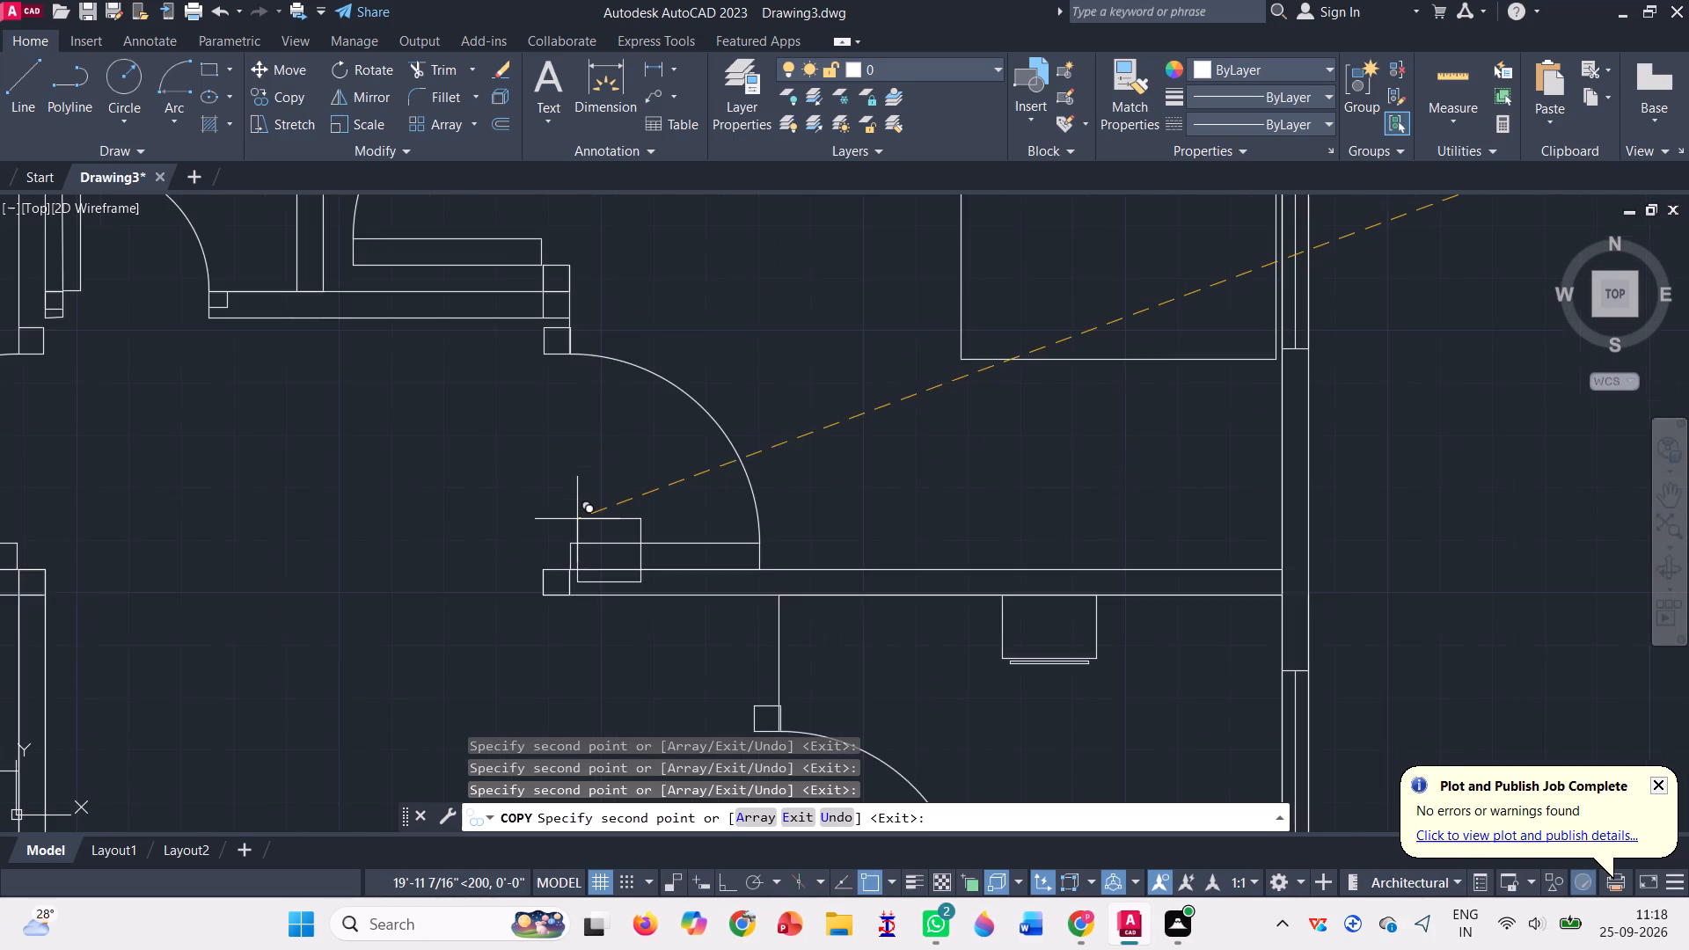
{"action": "scroll", "coordinate": [577, 519], "scroll_direction": "up", "scroll_amount": 1}
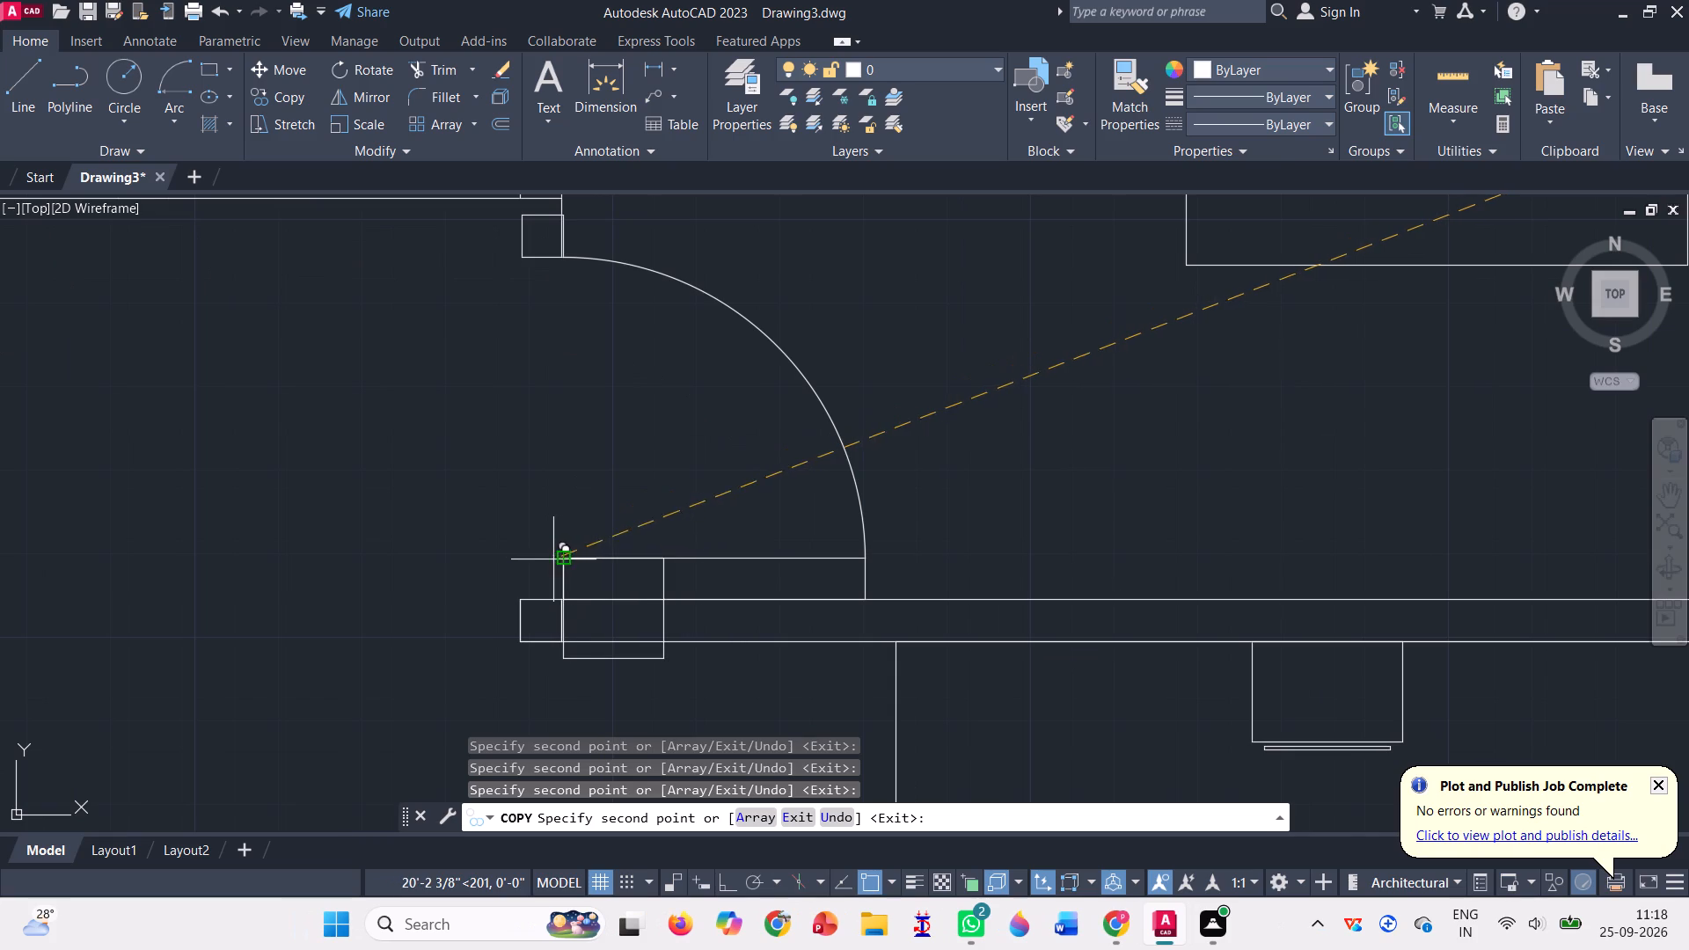
{"action": "scroll", "coordinate": [686, 395], "scroll_direction": "down", "scroll_amount": 3}
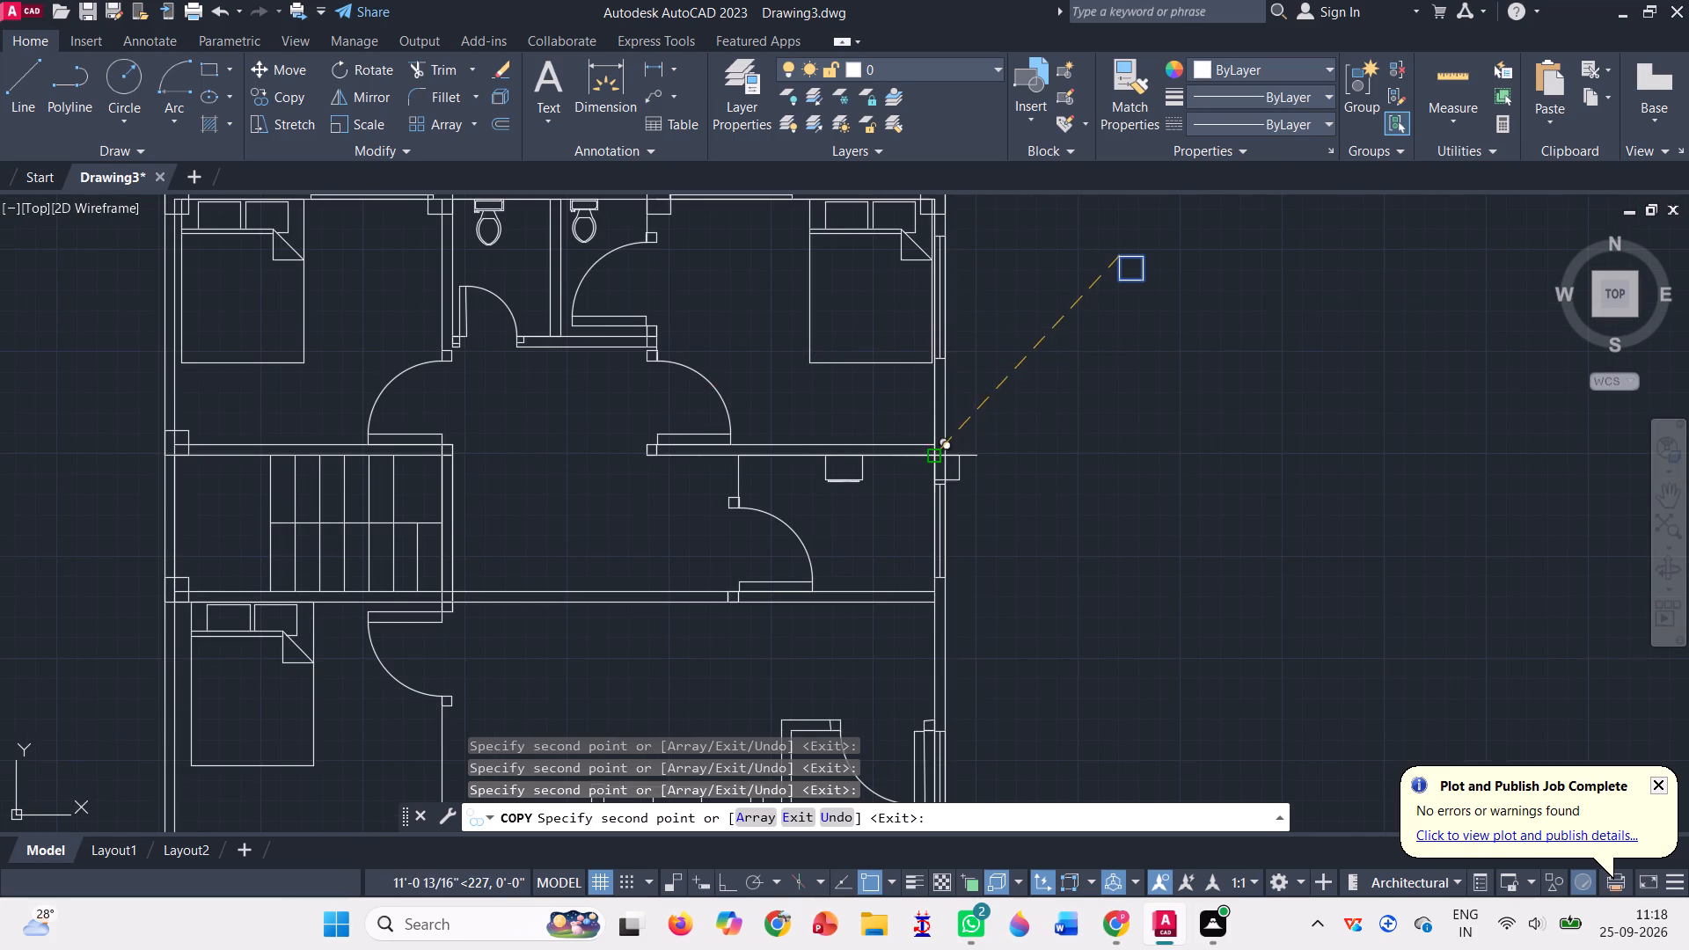
{"action": "scroll", "coordinate": [902, 429], "scroll_direction": "up", "scroll_amount": 2}
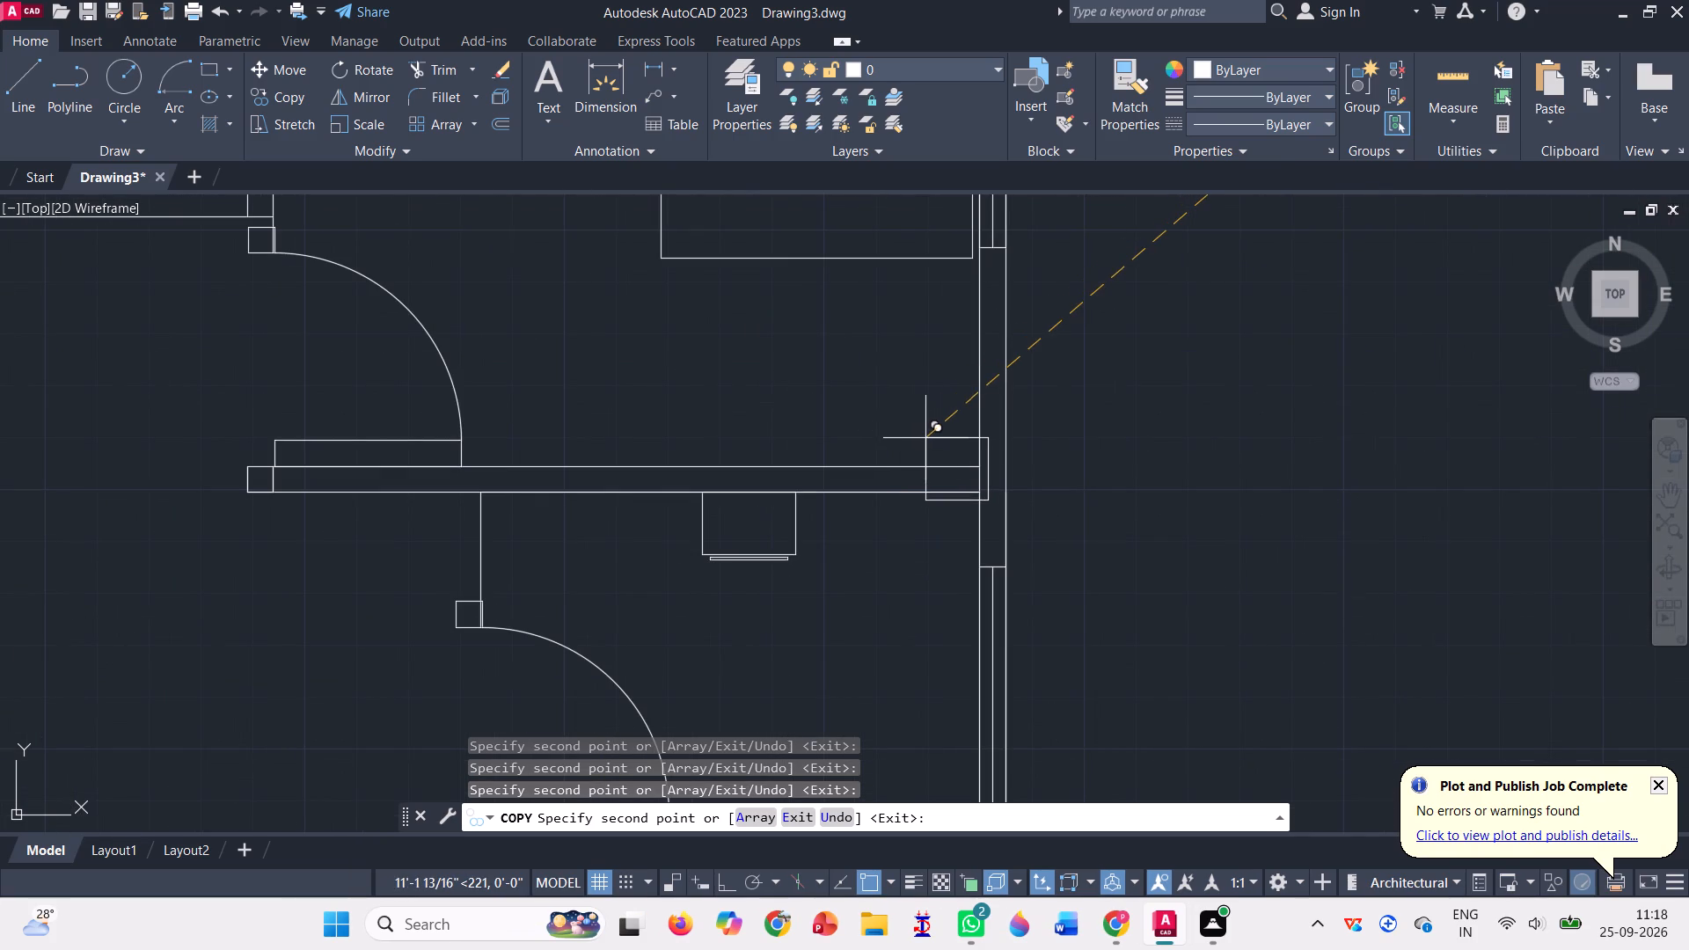
{"action": "scroll", "coordinate": [928, 430], "scroll_direction": "up", "scroll_amount": 2}
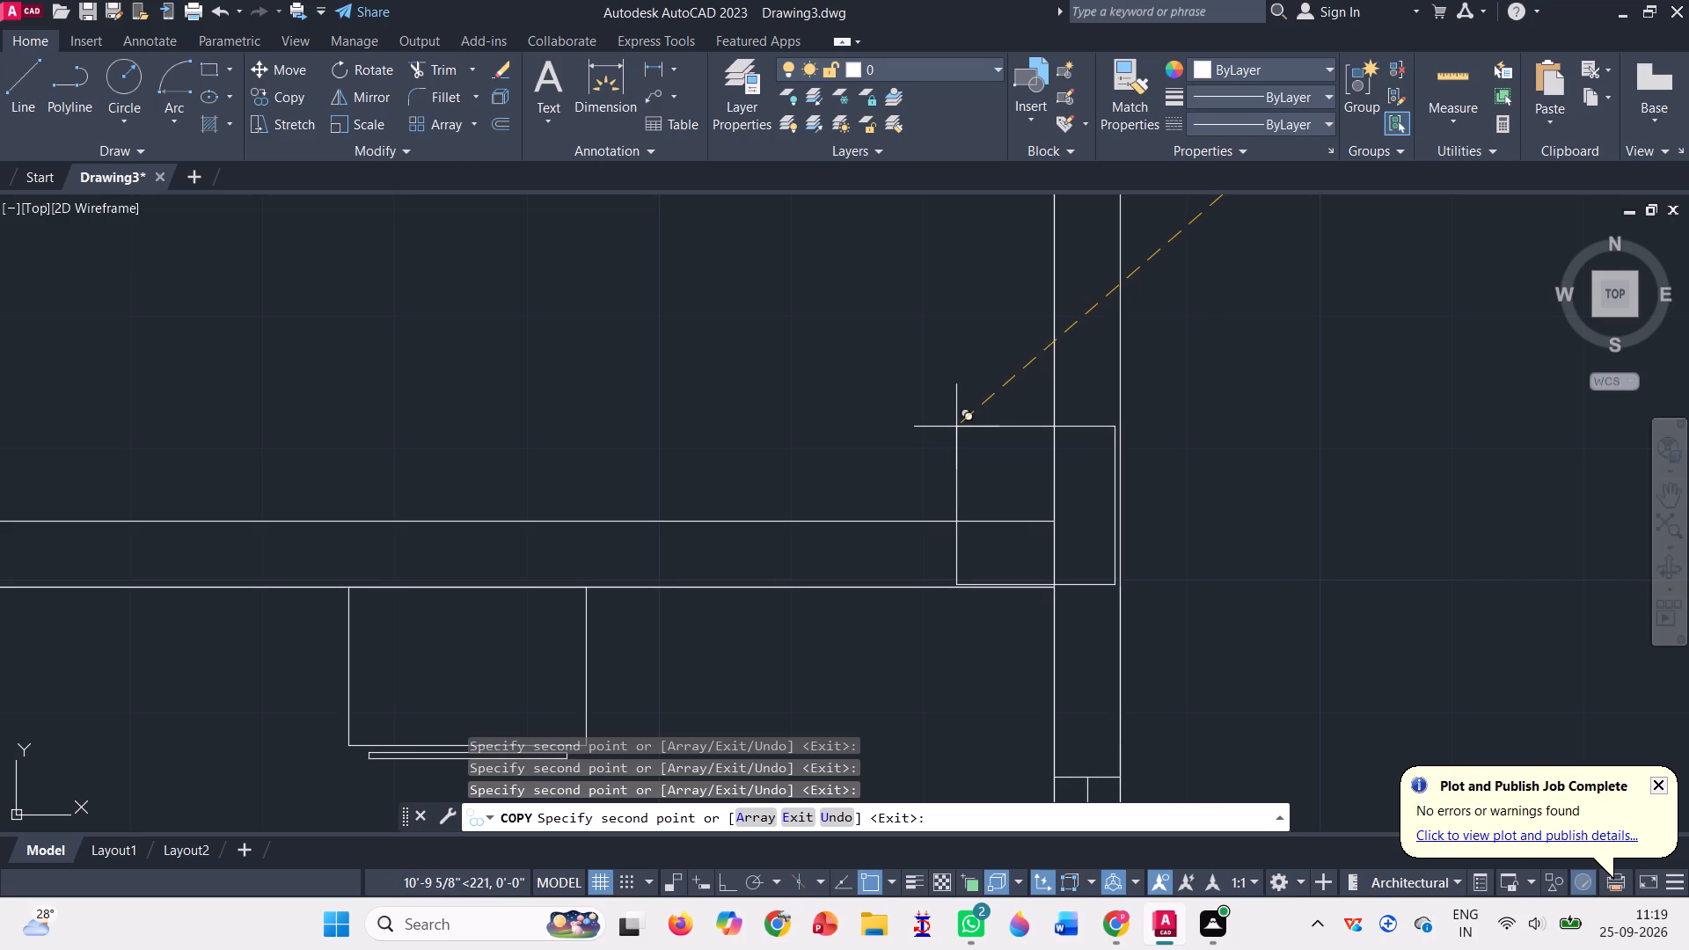
{"action": "left_click", "coordinate": [961, 429]}
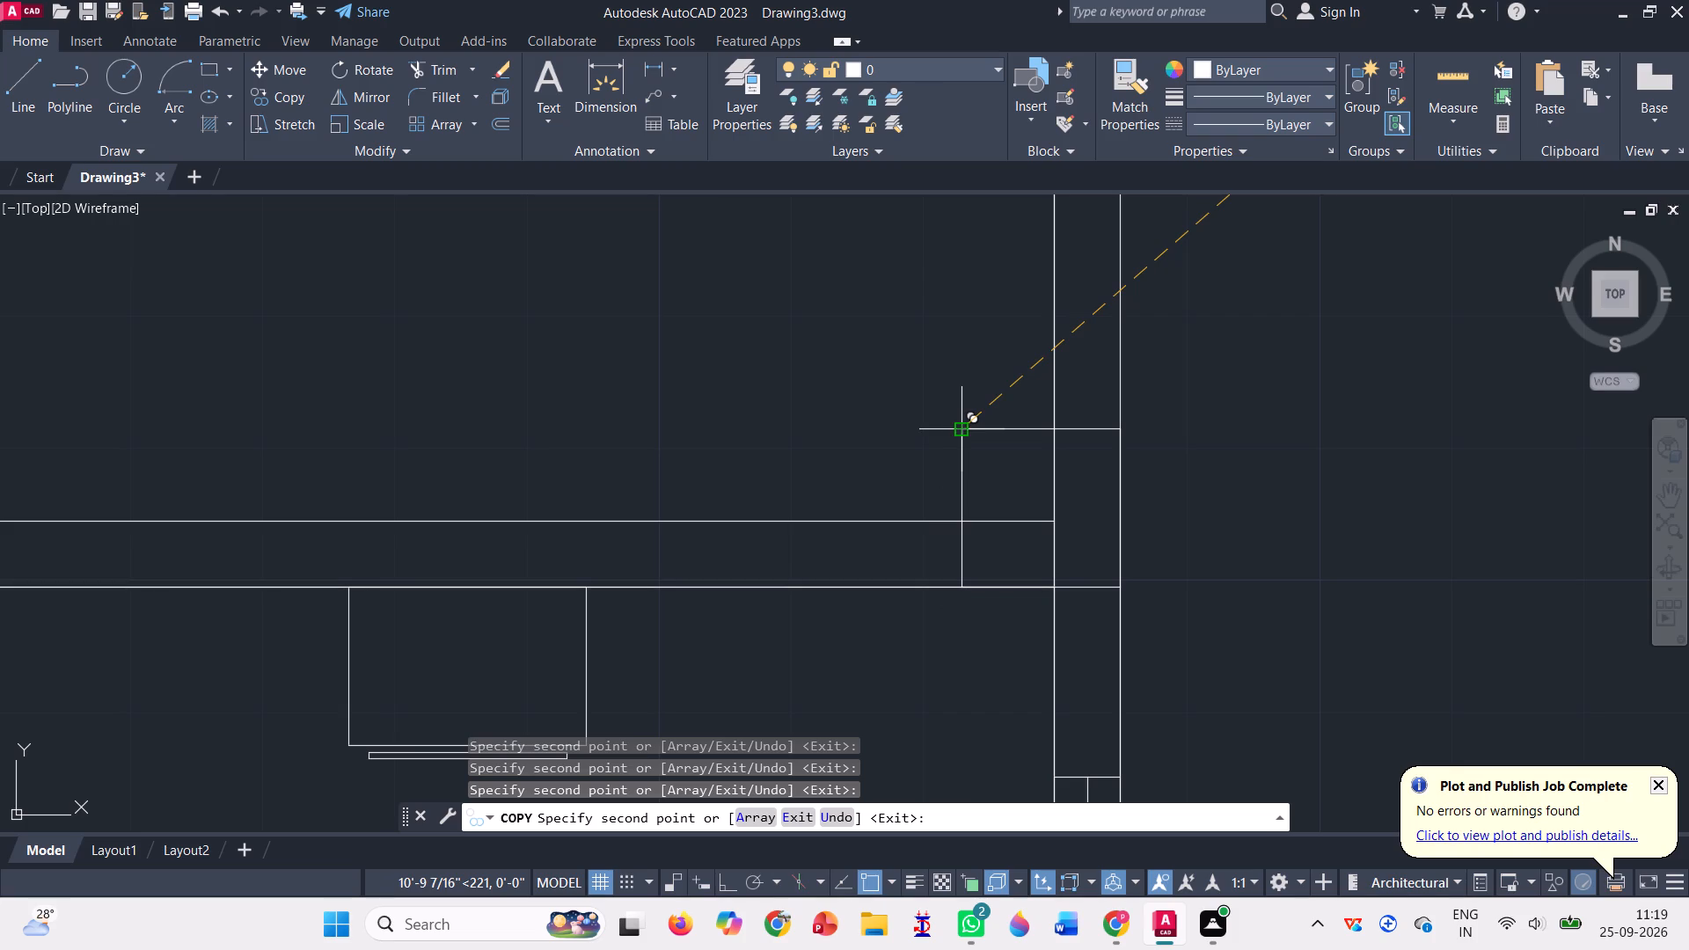
Place a copy of the square inside the outer southeast corner of the floor plan, flush with the outer wall lines.
{"action": "scroll", "coordinate": [840, 479], "scroll_direction": "down", "scroll_amount": 2}
{"action": "scroll", "coordinate": [1122, 366], "scroll_direction": "down", "scroll_amount": 2}
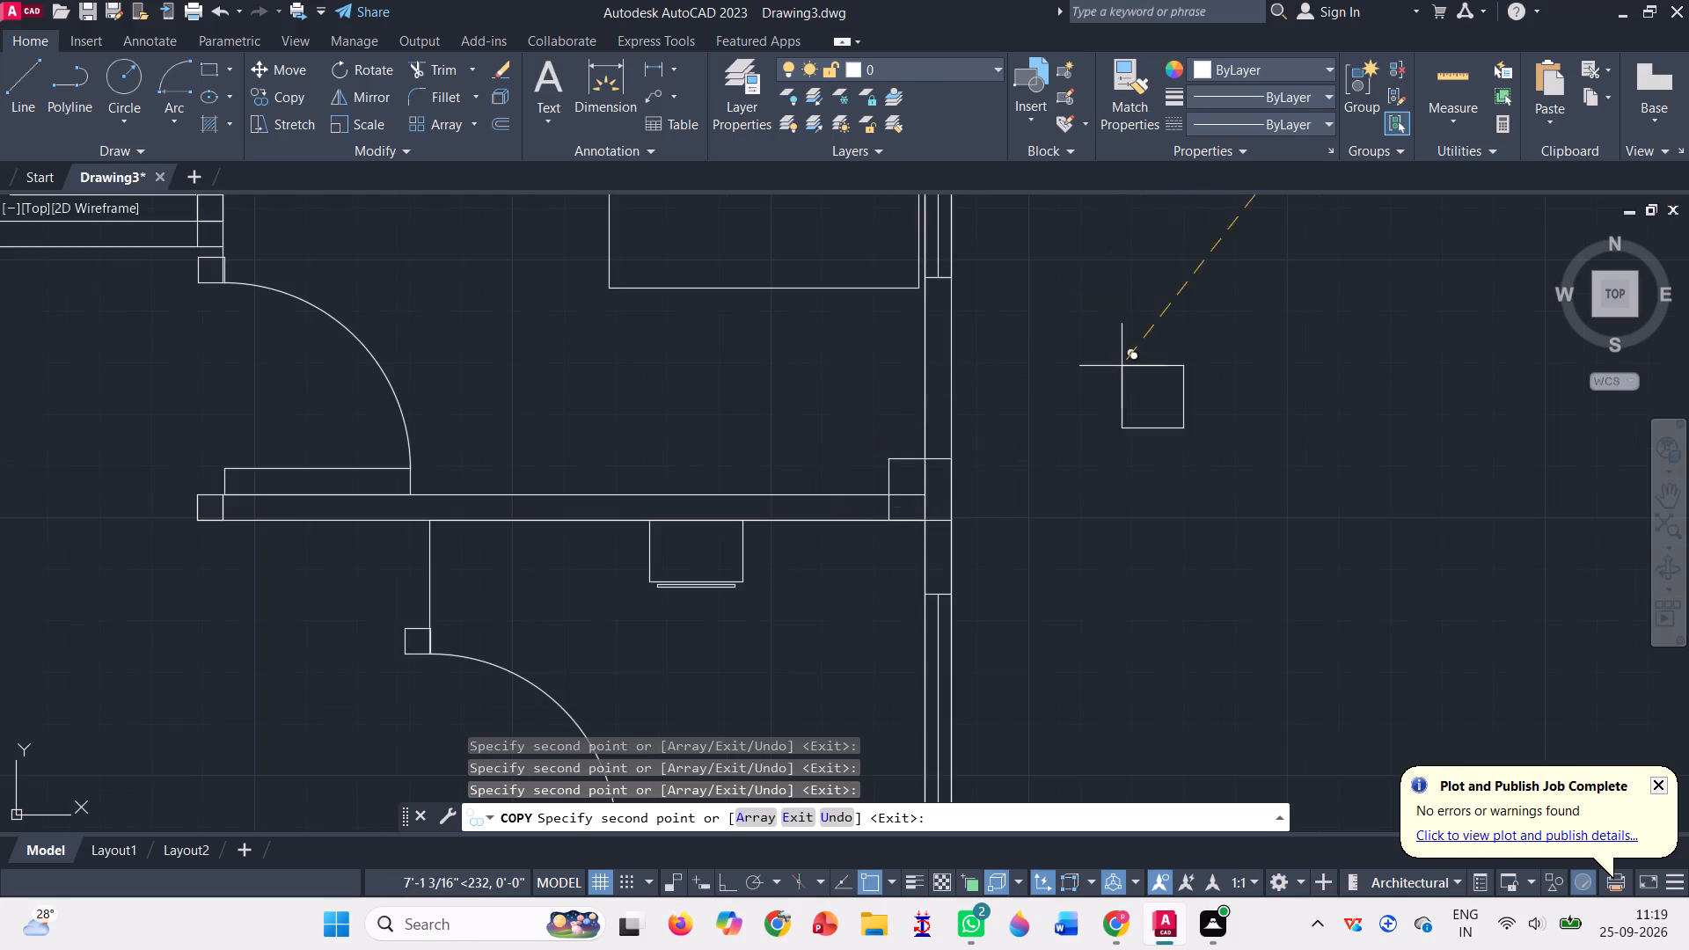
{"action": "scroll", "coordinate": [1122, 366], "scroll_direction": "down", "scroll_amount": 1}
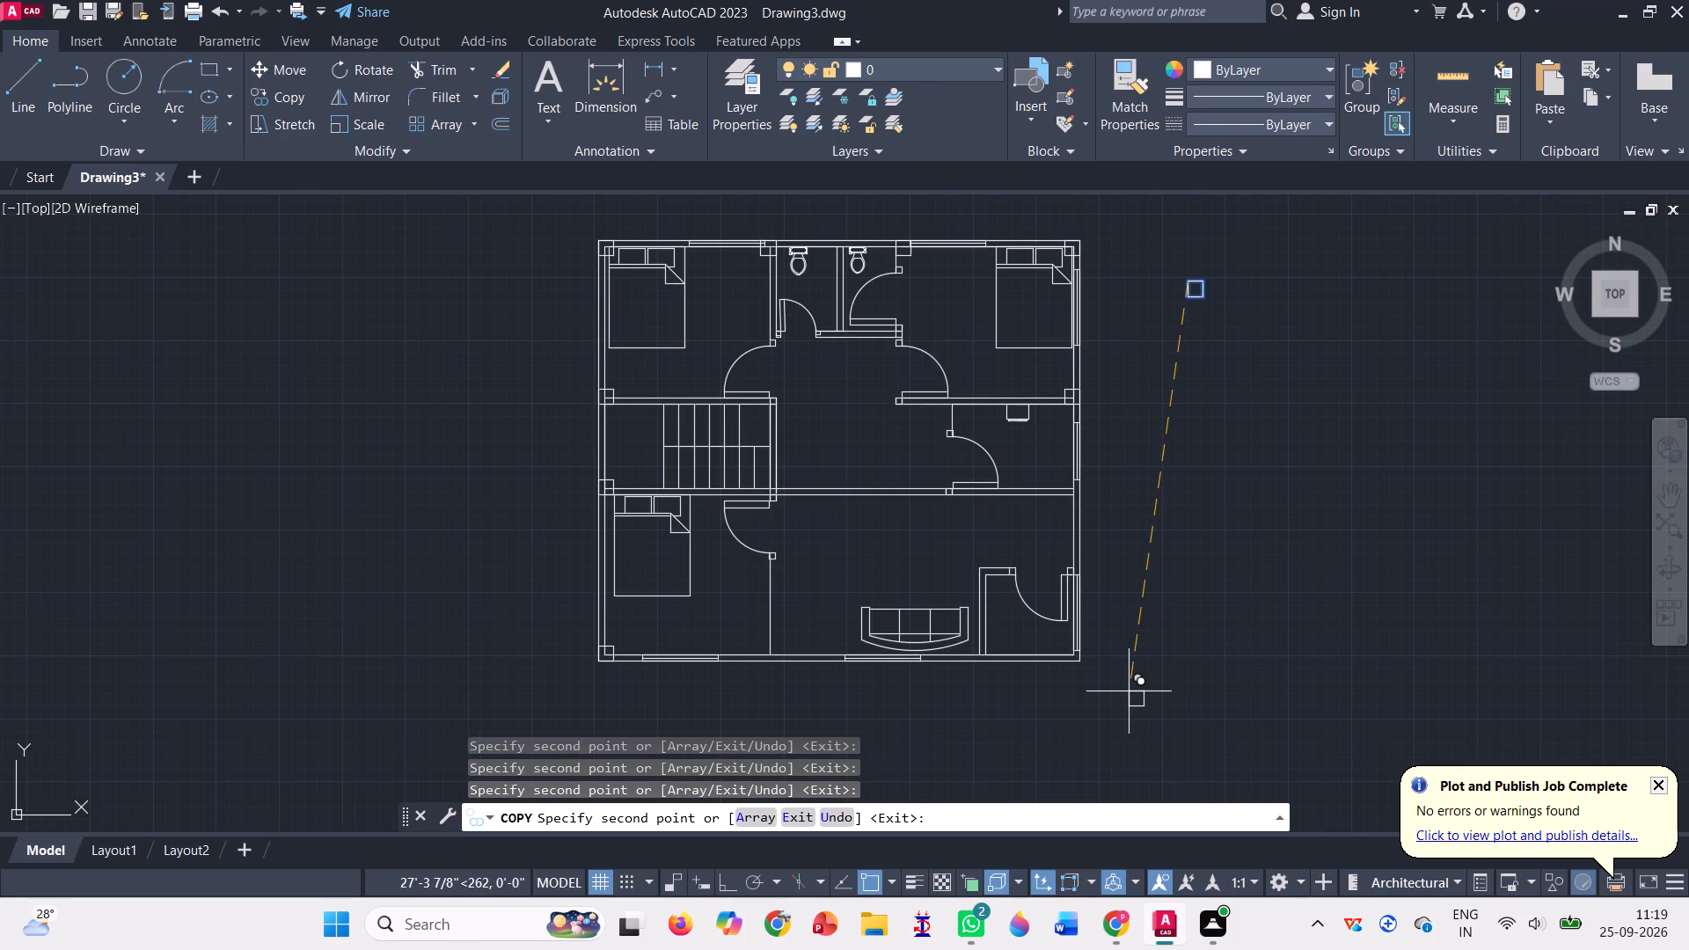
{"action": "scroll", "coordinate": [1129, 691], "scroll_direction": "up", "scroll_amount": 3}
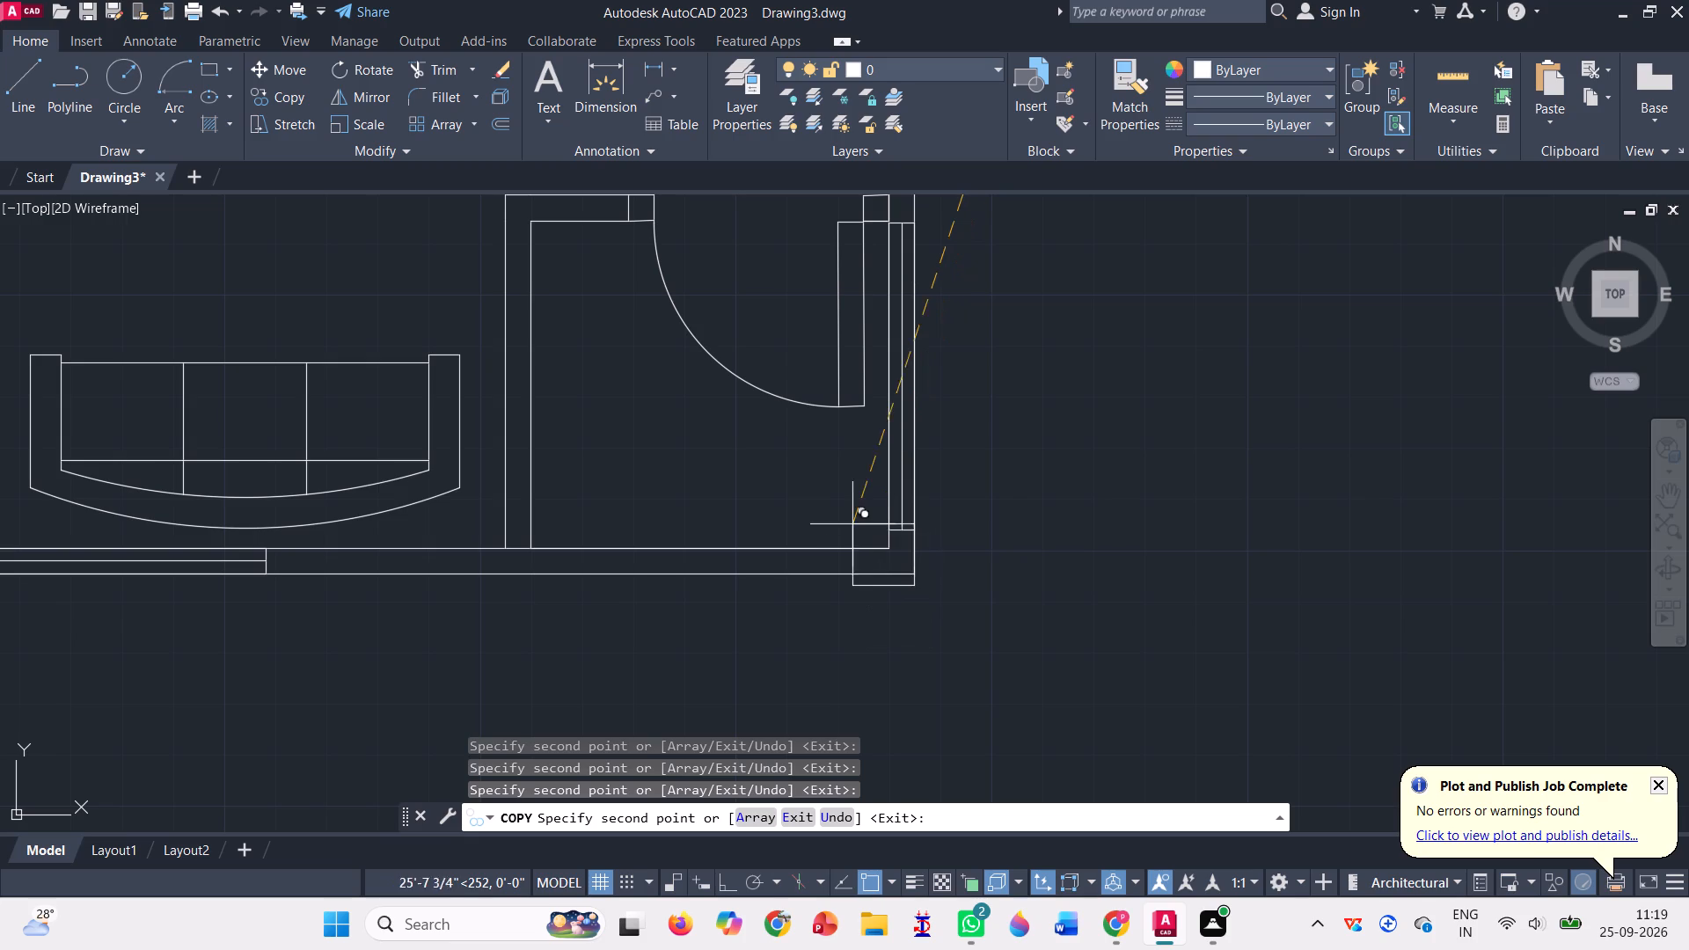
{"action": "scroll", "coordinate": [844, 512], "scroll_direction": "up", "scroll_amount": 2}
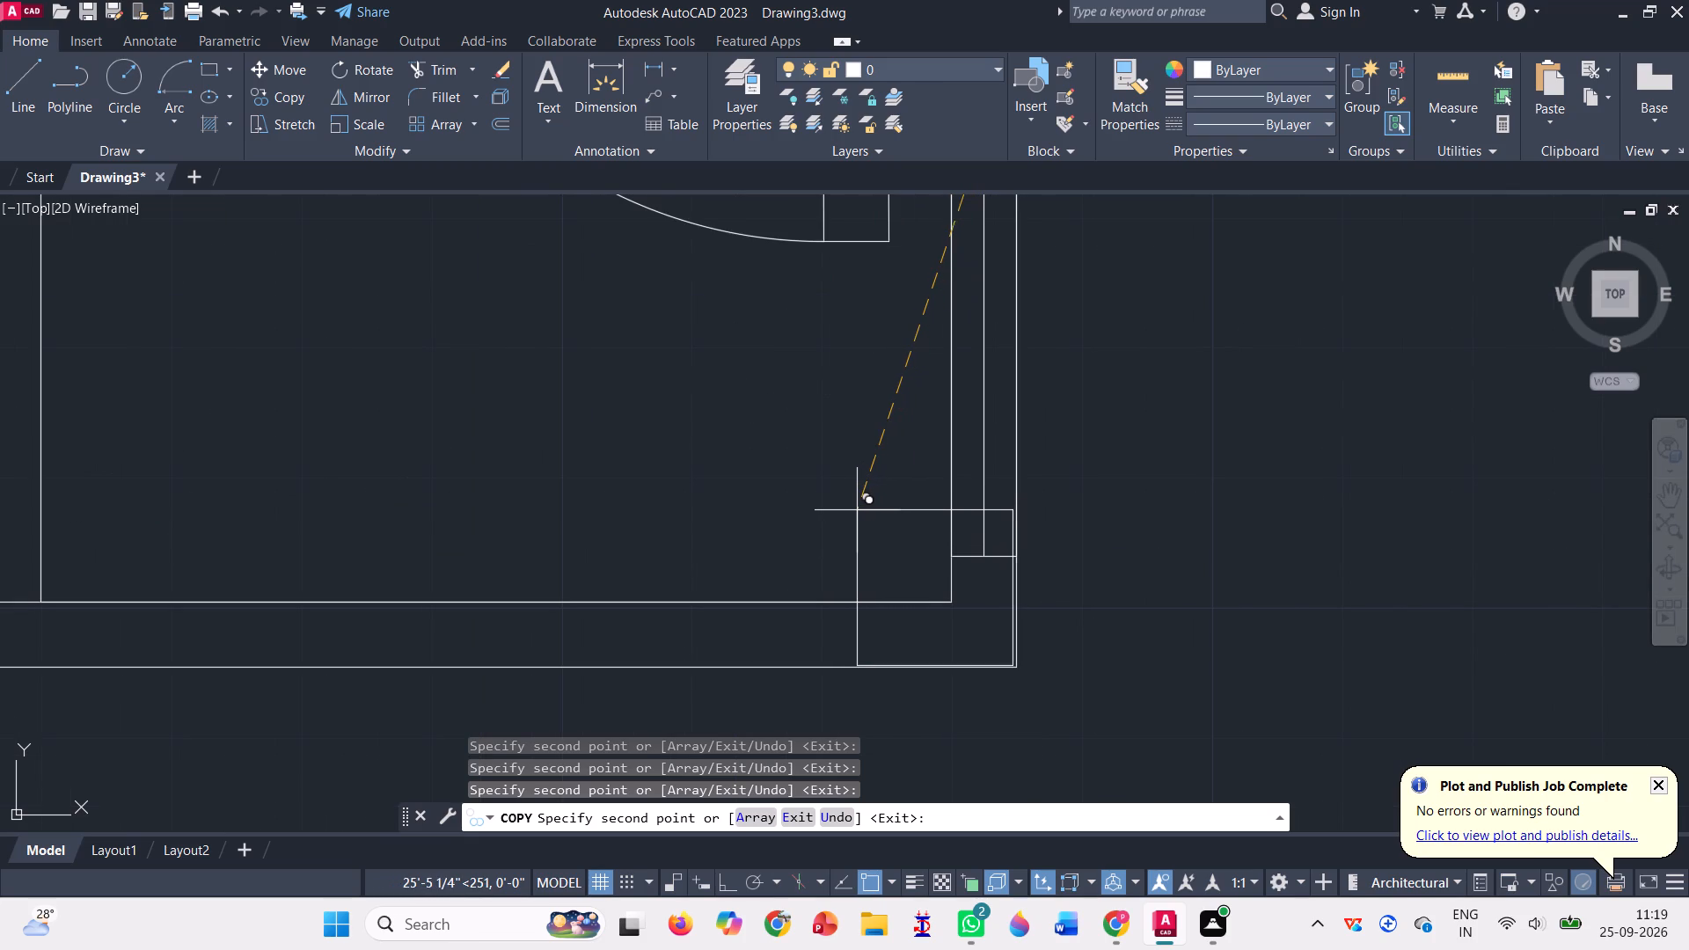
{"action": "left_click", "coordinate": [860, 513]}
Place a copy of the square on the south wall where the southwest bedroom's east partition meets it, and end the copying.
{"action": "scroll", "coordinate": [981, 464], "scroll_direction": "down", "scroll_amount": 4}
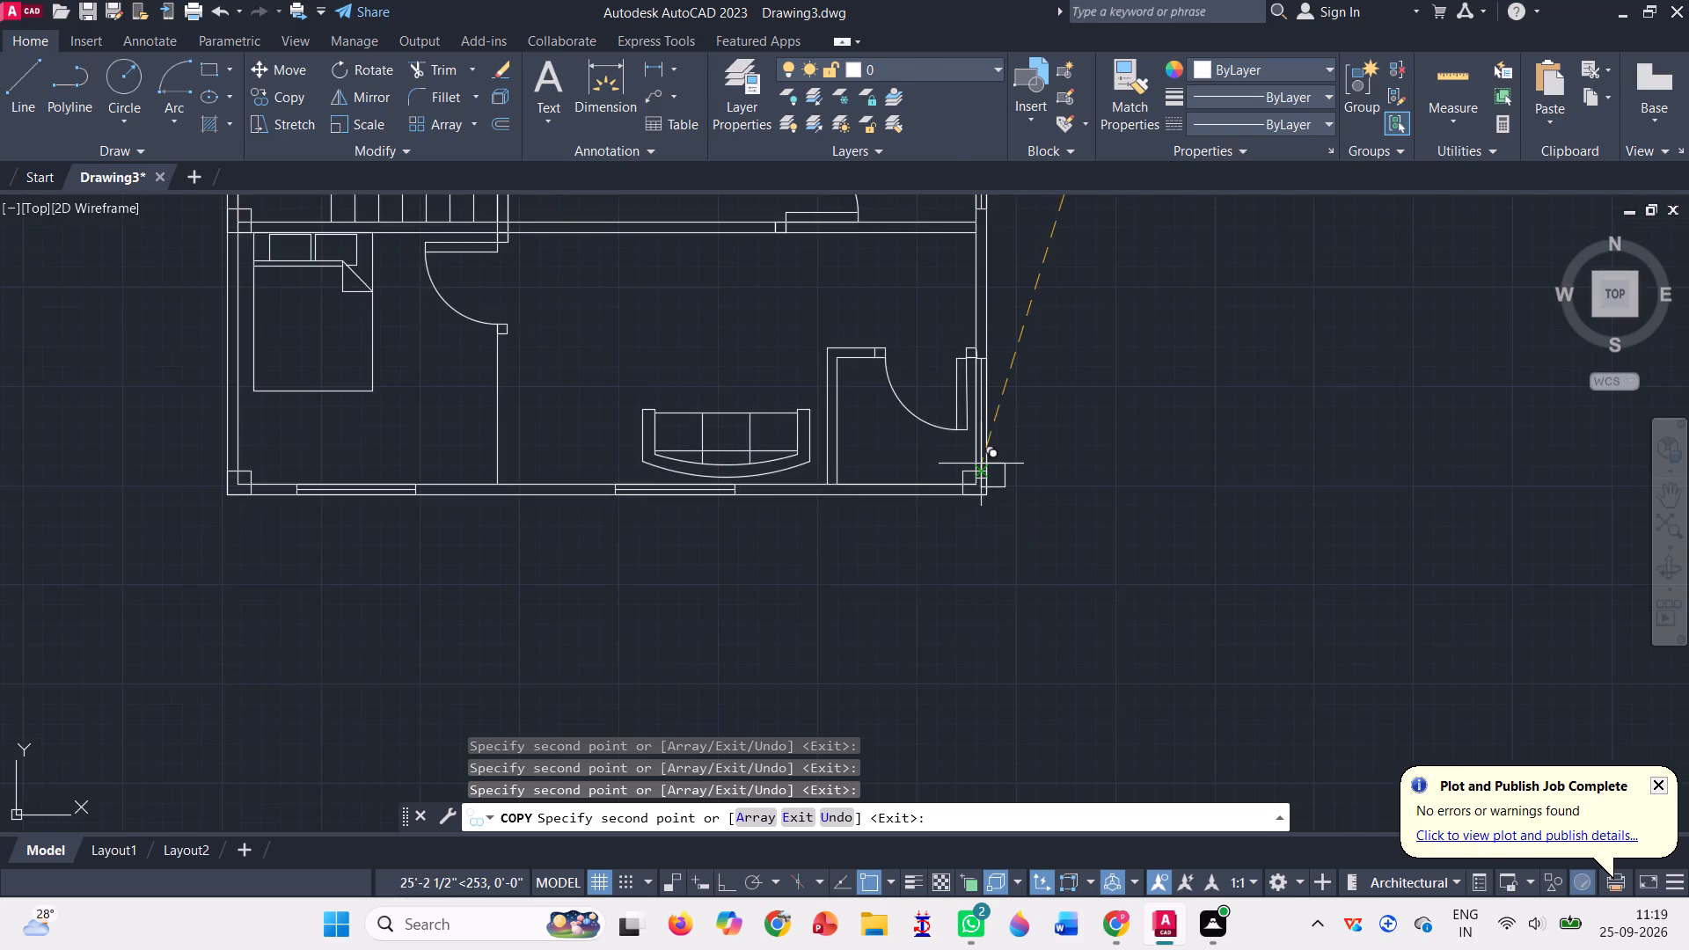
{"action": "scroll", "coordinate": [981, 464], "scroll_direction": "down", "scroll_amount": 2}
{"action": "scroll", "coordinate": [809, 457], "scroll_direction": "up", "scroll_amount": 4}
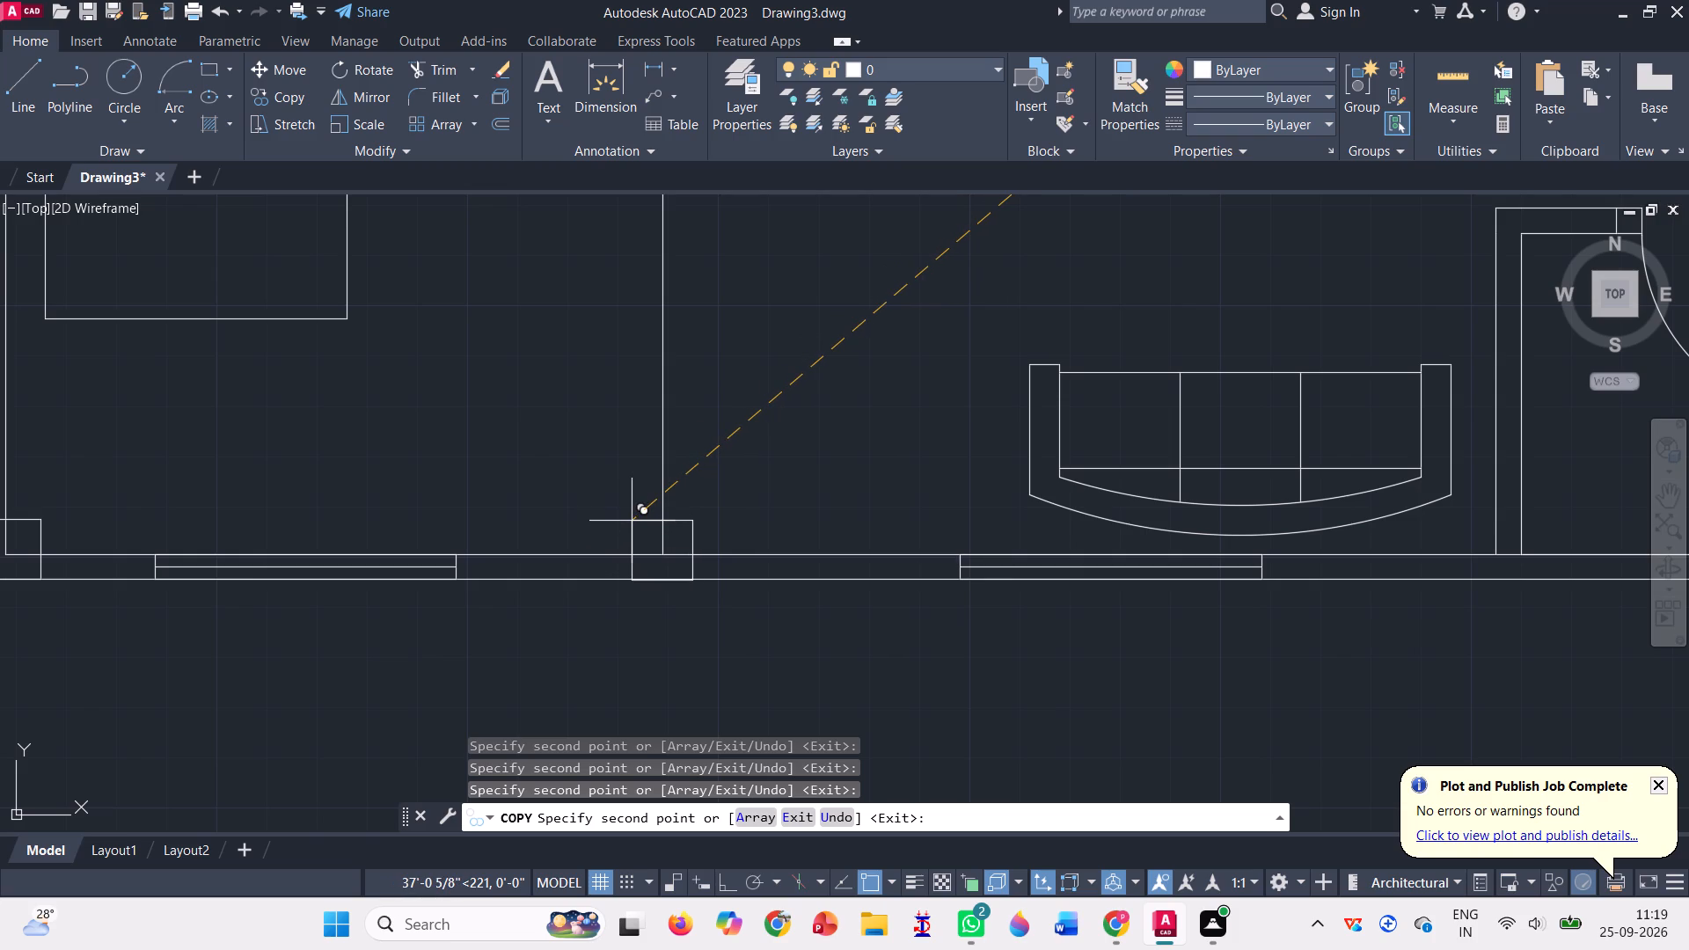
{"action": "left_click", "coordinate": [632, 521]}
{"action": "scroll", "coordinate": [774, 535], "scroll_direction": "down", "scroll_amount": 1}
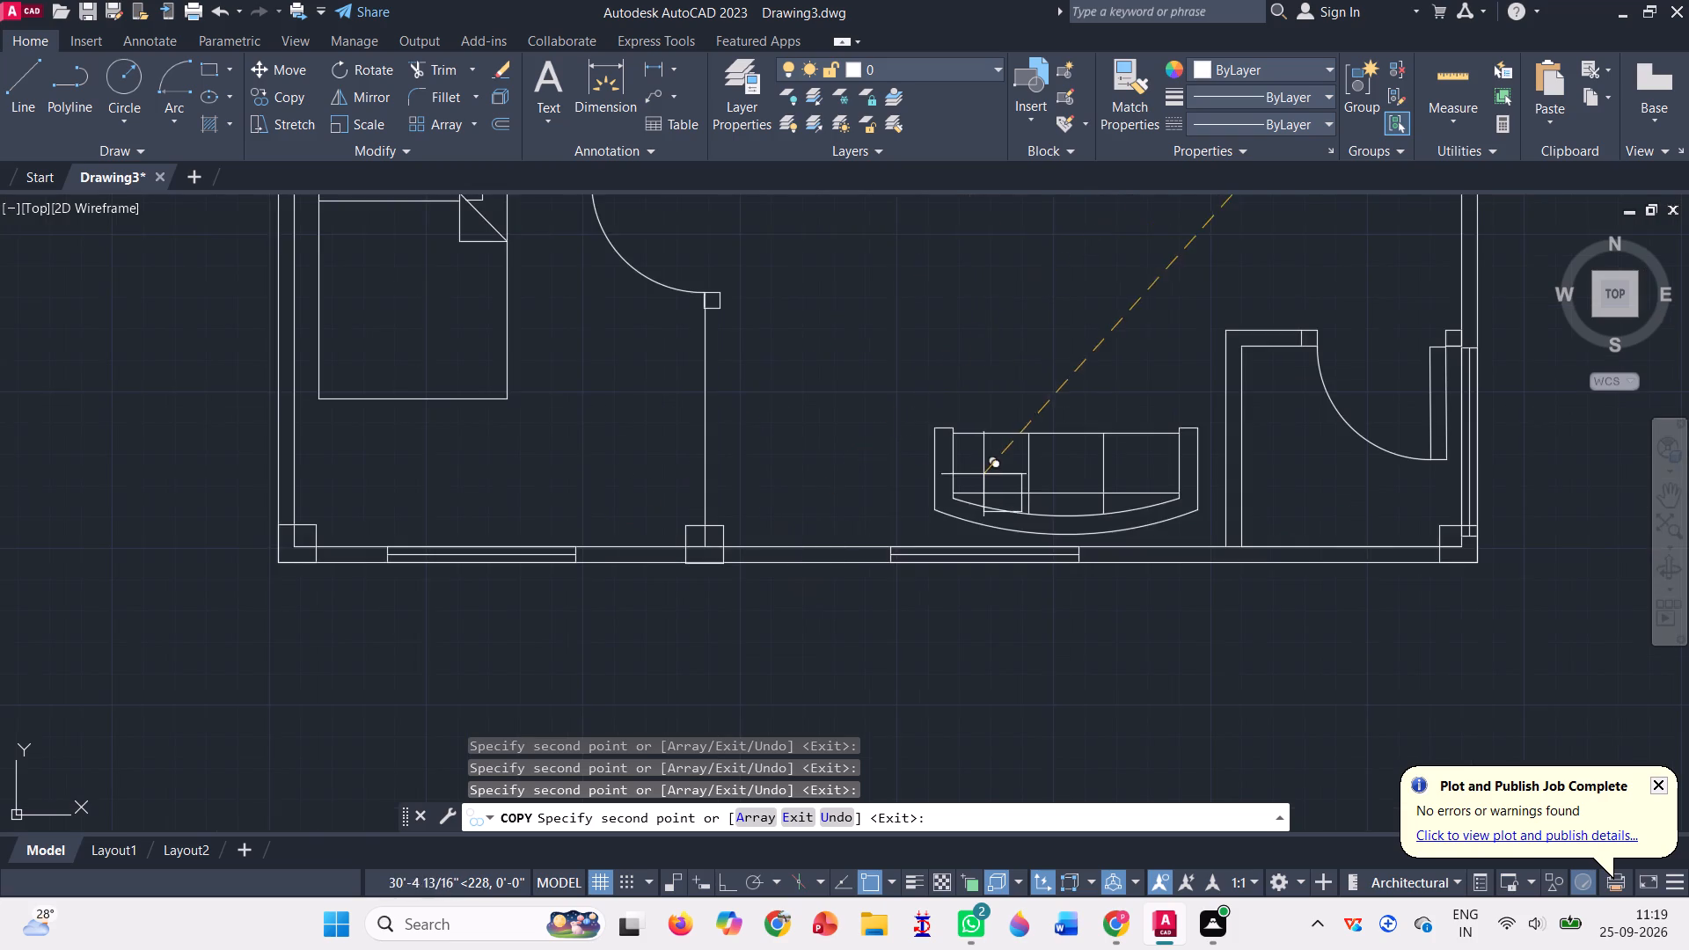
{"action": "scroll", "coordinate": [983, 474], "scroll_direction": "down", "scroll_amount": 2}
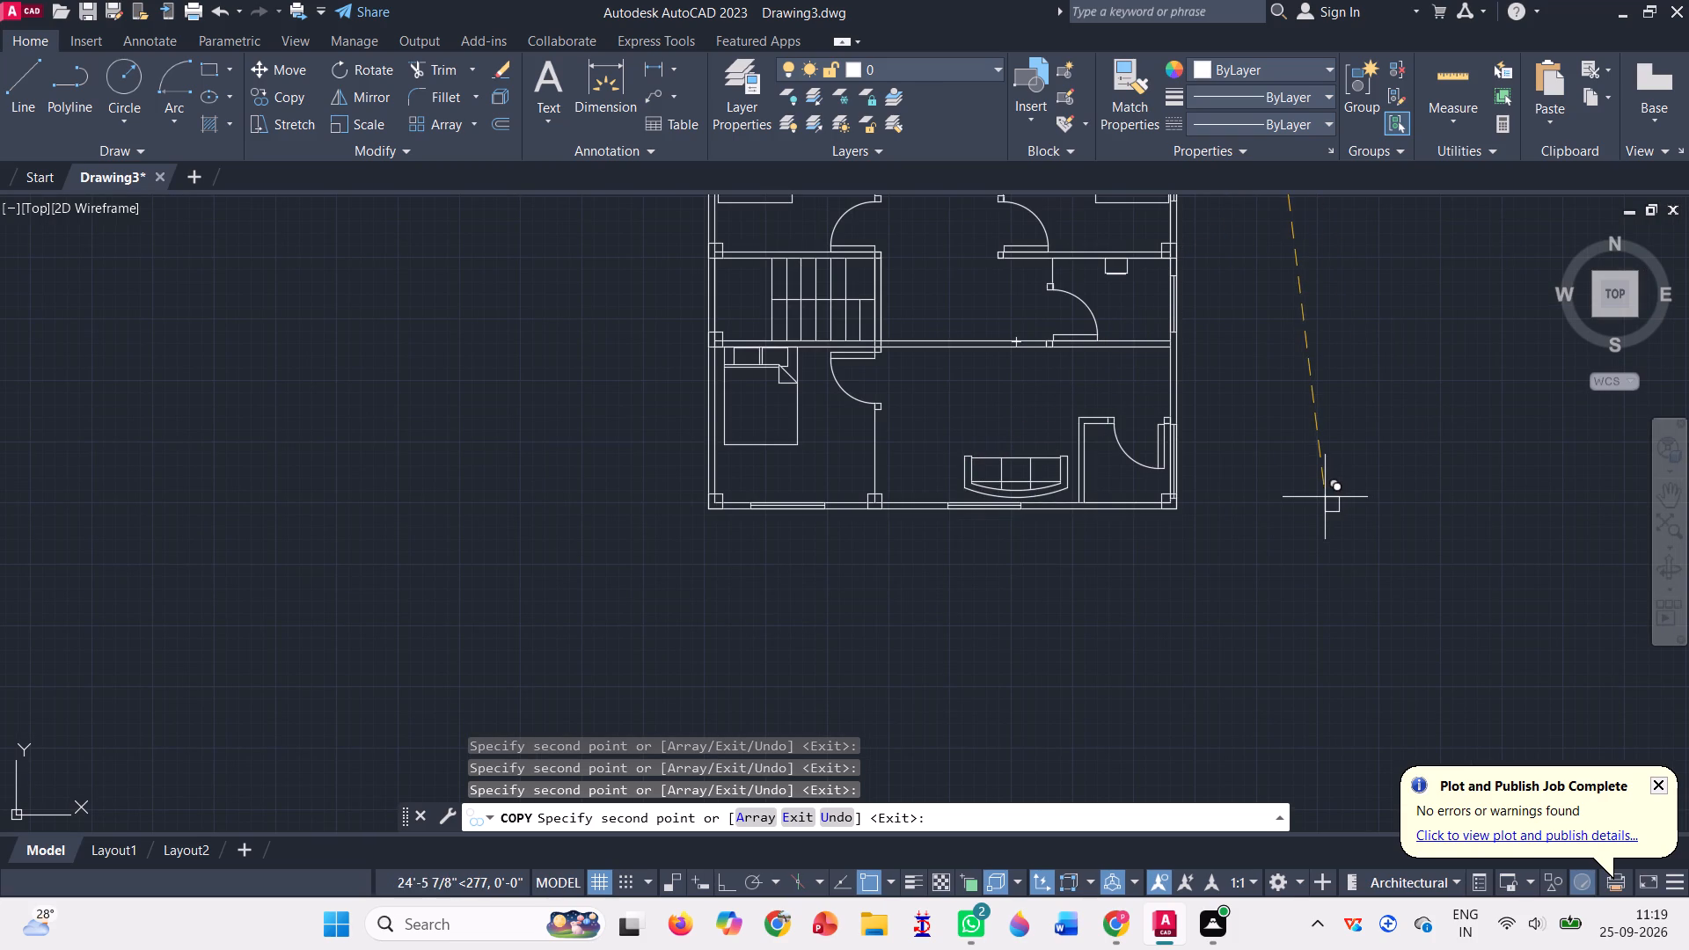
{"action": "key", "text": "Escape"}
Draw a line across the southwest bedroom's door opening, from the staircase east wall's lower end to the opposite jamb's outer corner.
{"action": "scroll", "coordinate": [1321, 497], "scroll_direction": "down", "scroll_amount": 1}
{"action": "scroll", "coordinate": [1273, 339], "scroll_direction": "up", "scroll_amount": 2}
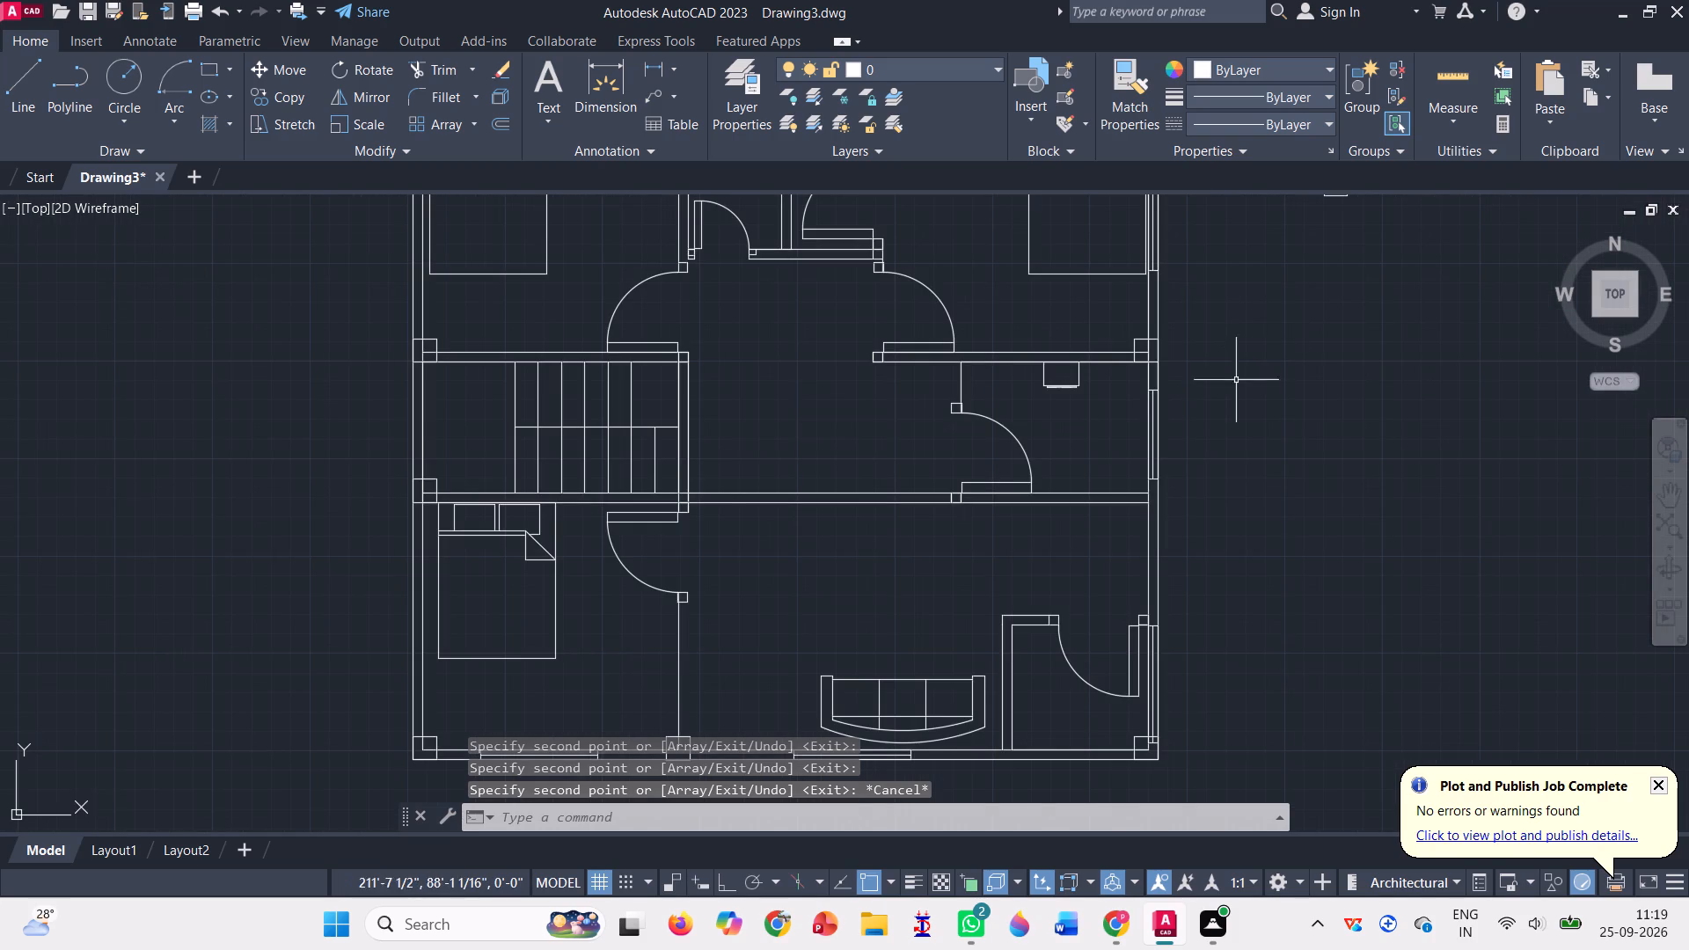
{"action": "left_click", "coordinate": [26, 96]}
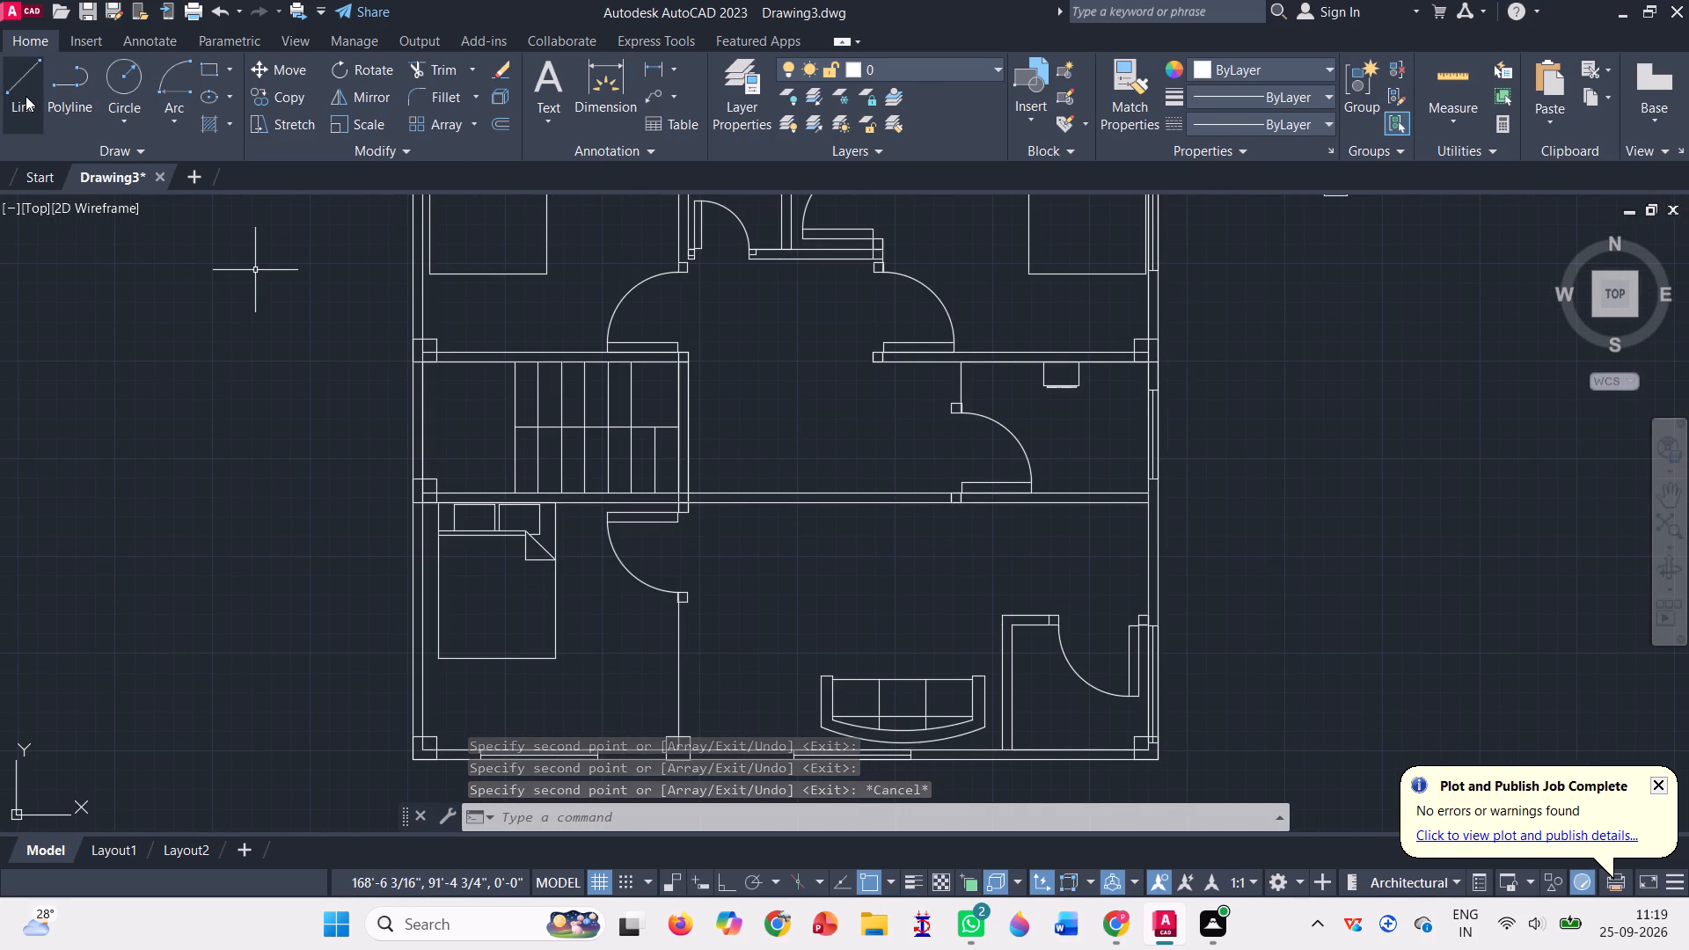
{"action": "scroll", "coordinate": [691, 760], "scroll_direction": "up", "scroll_amount": 3}
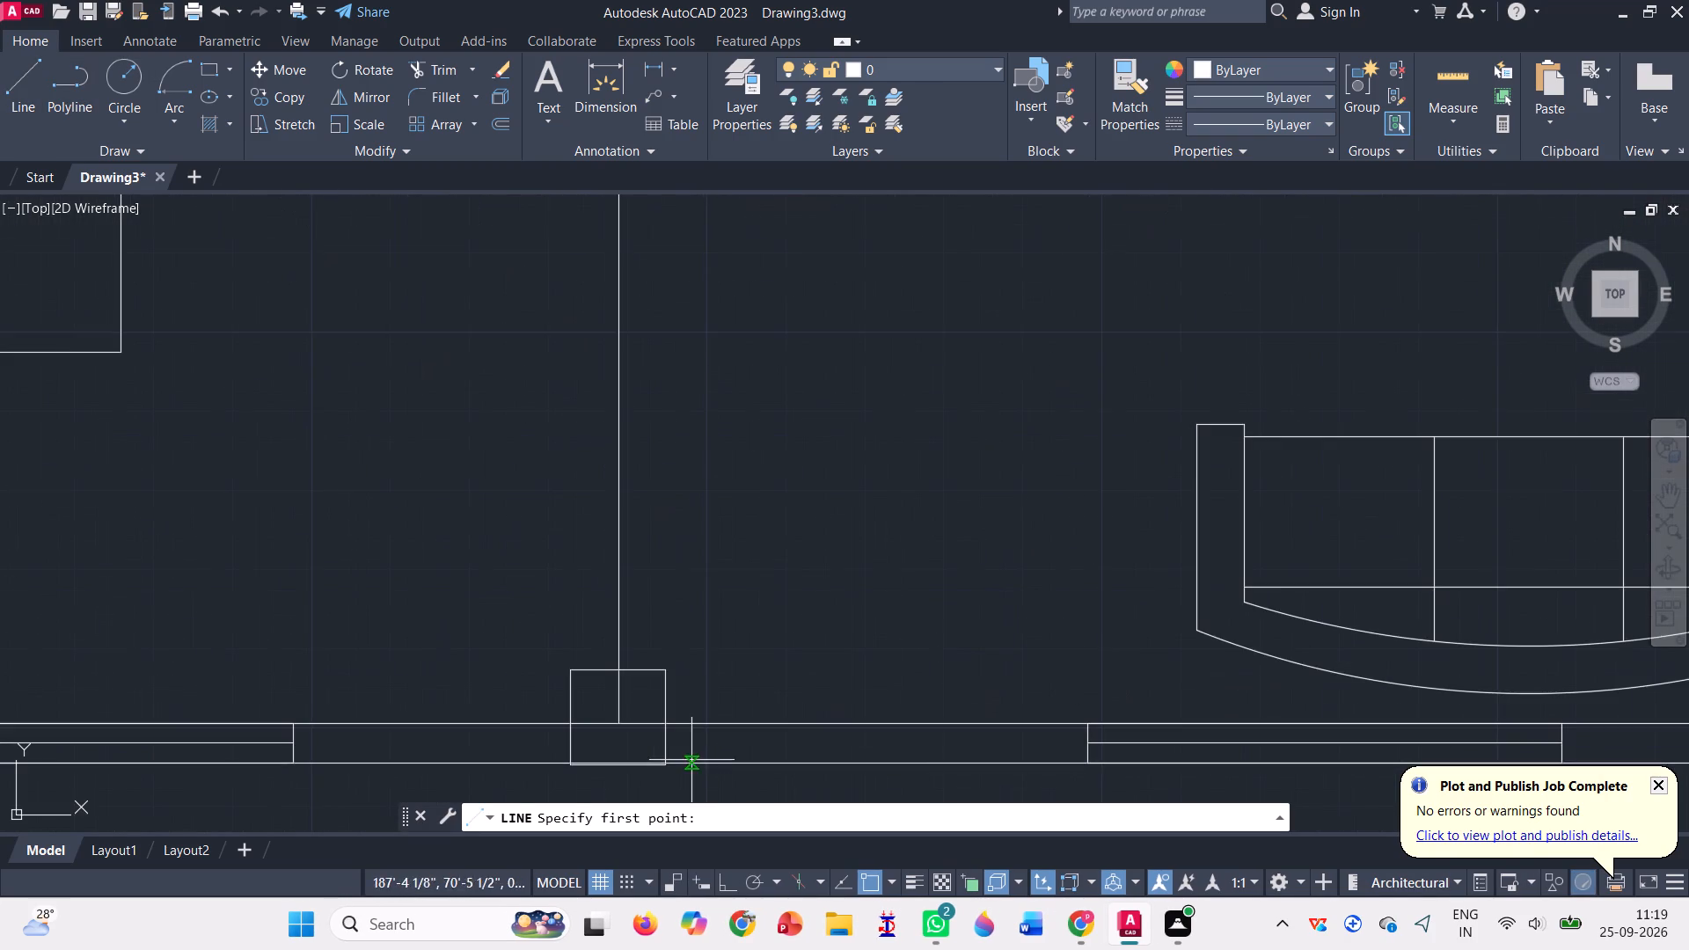
{"action": "scroll", "coordinate": [566, 493], "scroll_direction": "down", "scroll_amount": 3}
{"action": "scroll", "coordinate": [620, 290], "scroll_direction": "up", "scroll_amount": 3}
{"action": "left_click", "coordinate": [482, 386]}
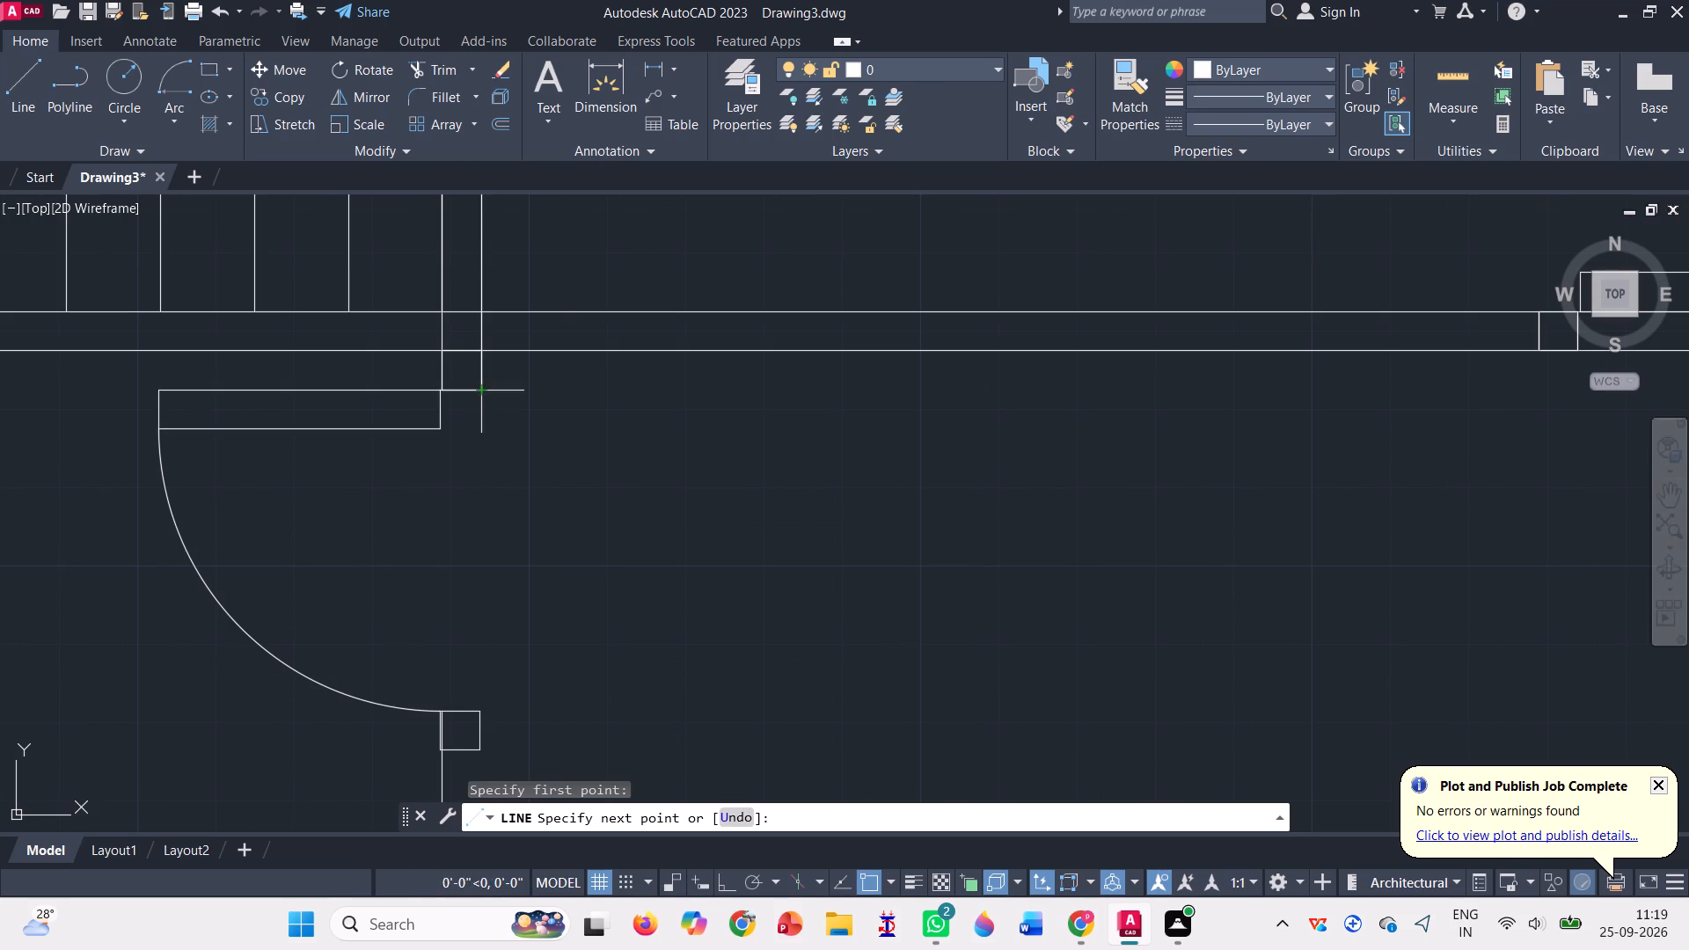
{"action": "left_click", "coordinate": [477, 715]}
With Ortho on, continue the line straight south from the door jamb to the south wall's inner line and end it.
{"action": "scroll", "coordinate": [503, 657], "scroll_direction": "down", "scroll_amount": 2}
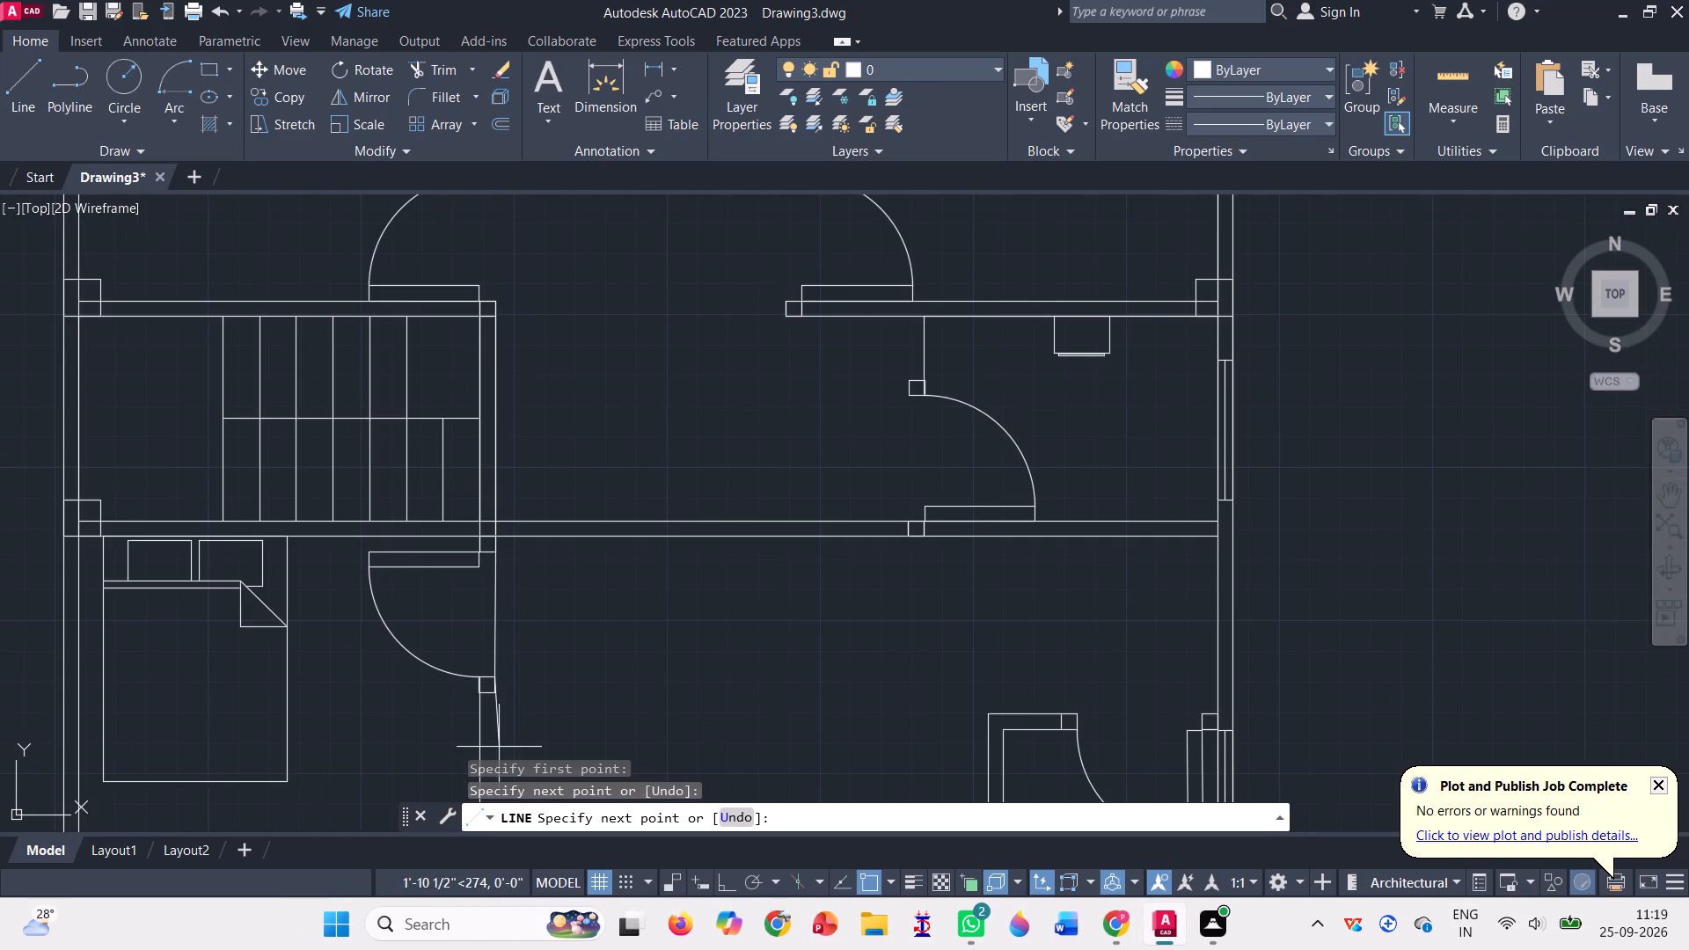
{"action": "scroll", "coordinate": [554, 630], "scroll_direction": "down", "scroll_amount": 3}
{"action": "scroll", "coordinate": [531, 708], "scroll_direction": "up", "scroll_amount": 4}
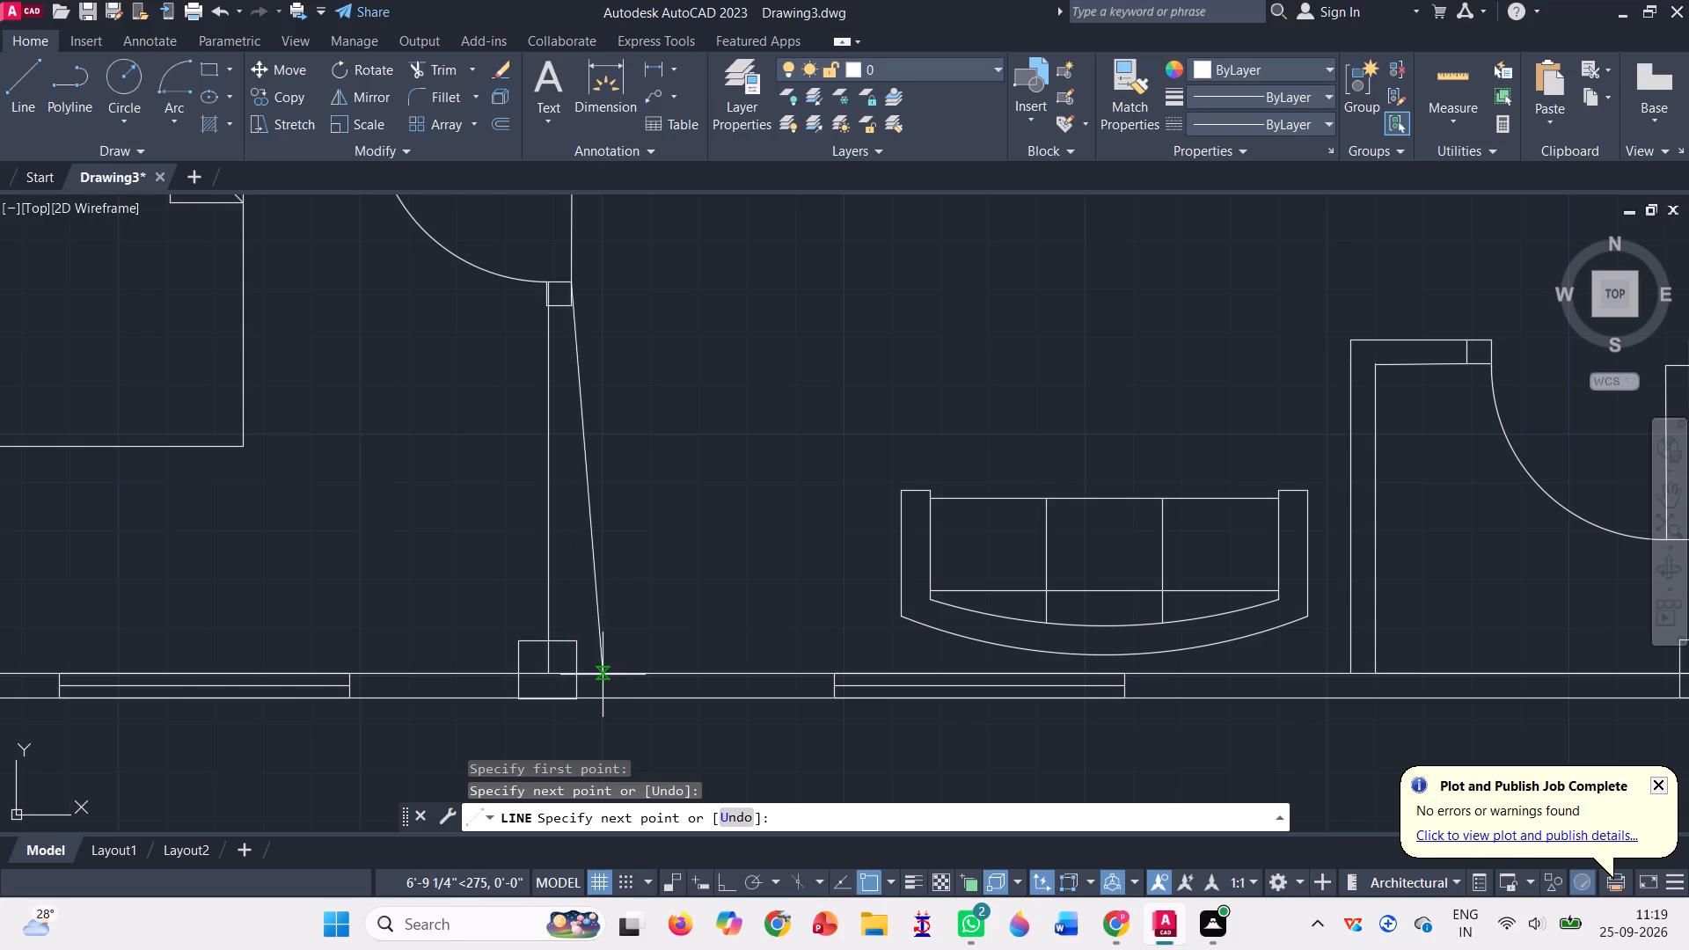
{"action": "scroll", "coordinate": [589, 683], "scroll_direction": "up", "scroll_amount": 1}
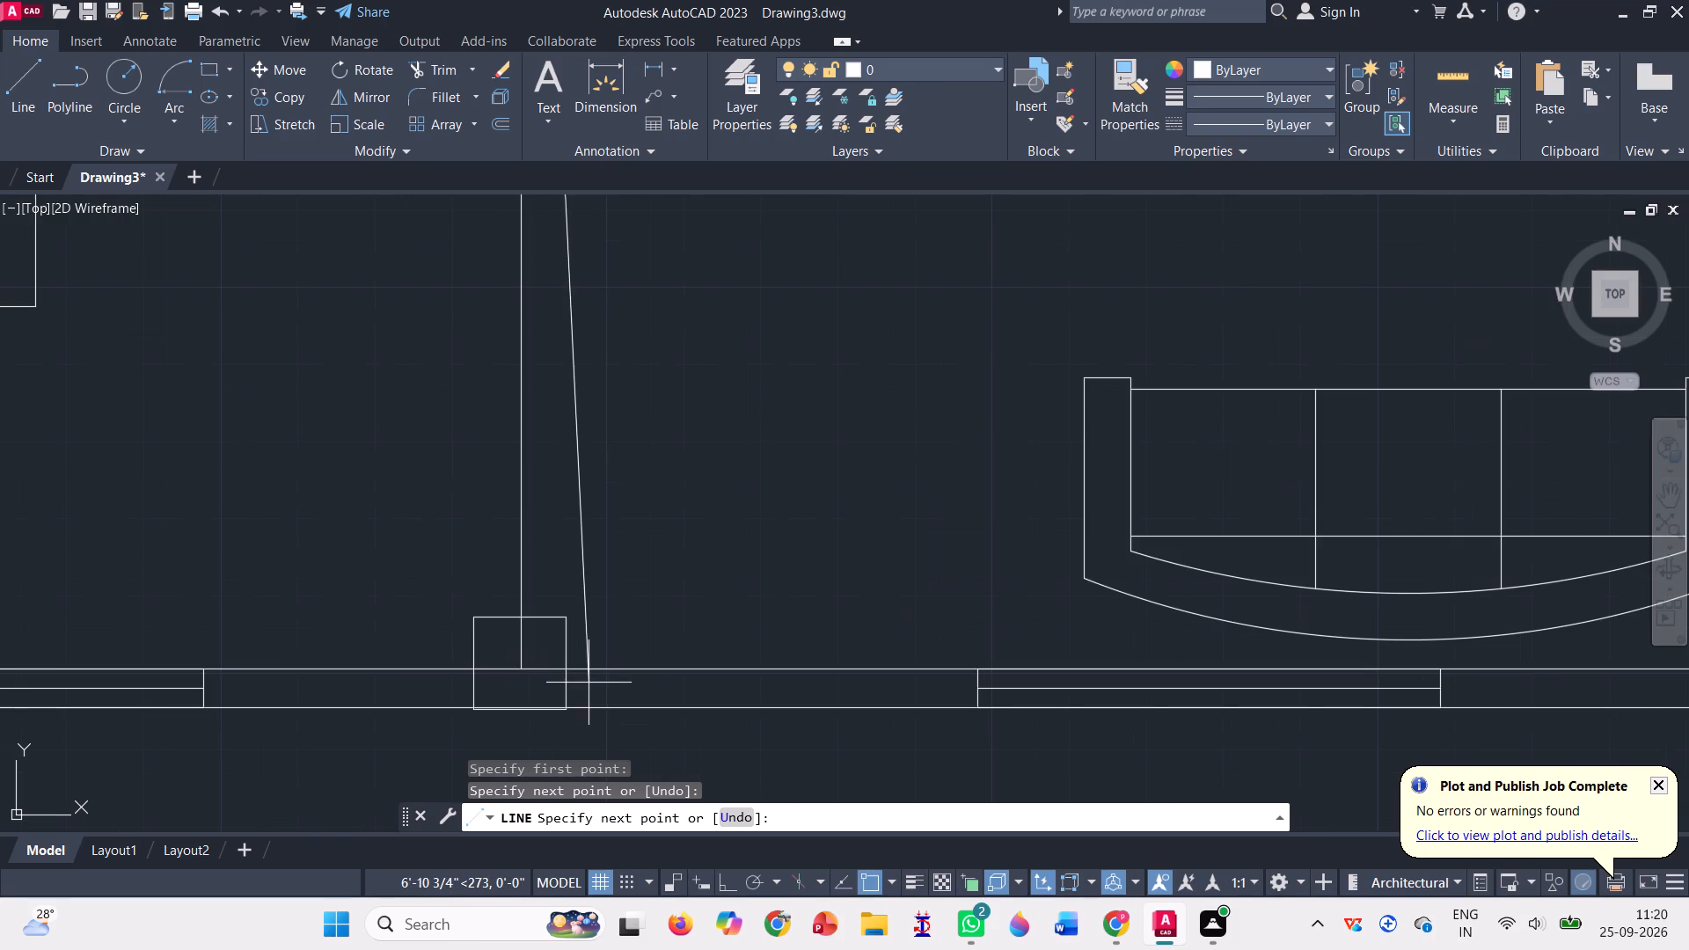
{"action": "left_click", "coordinate": [735, 888]}
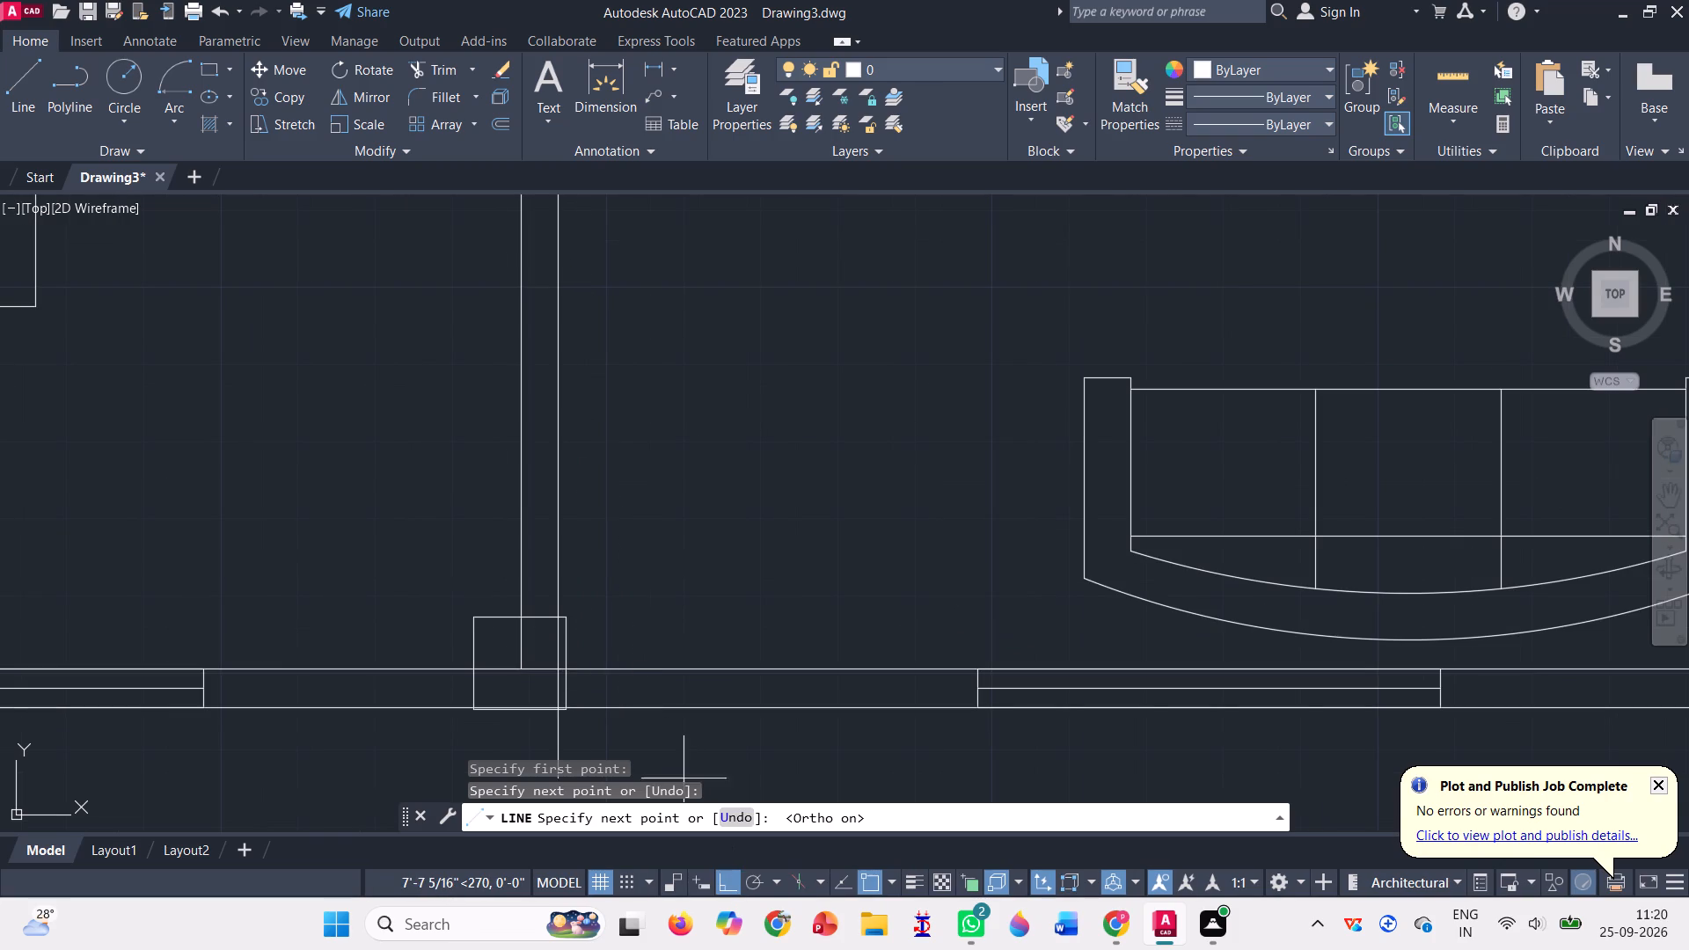
{"action": "left_click", "coordinate": [556, 674]}
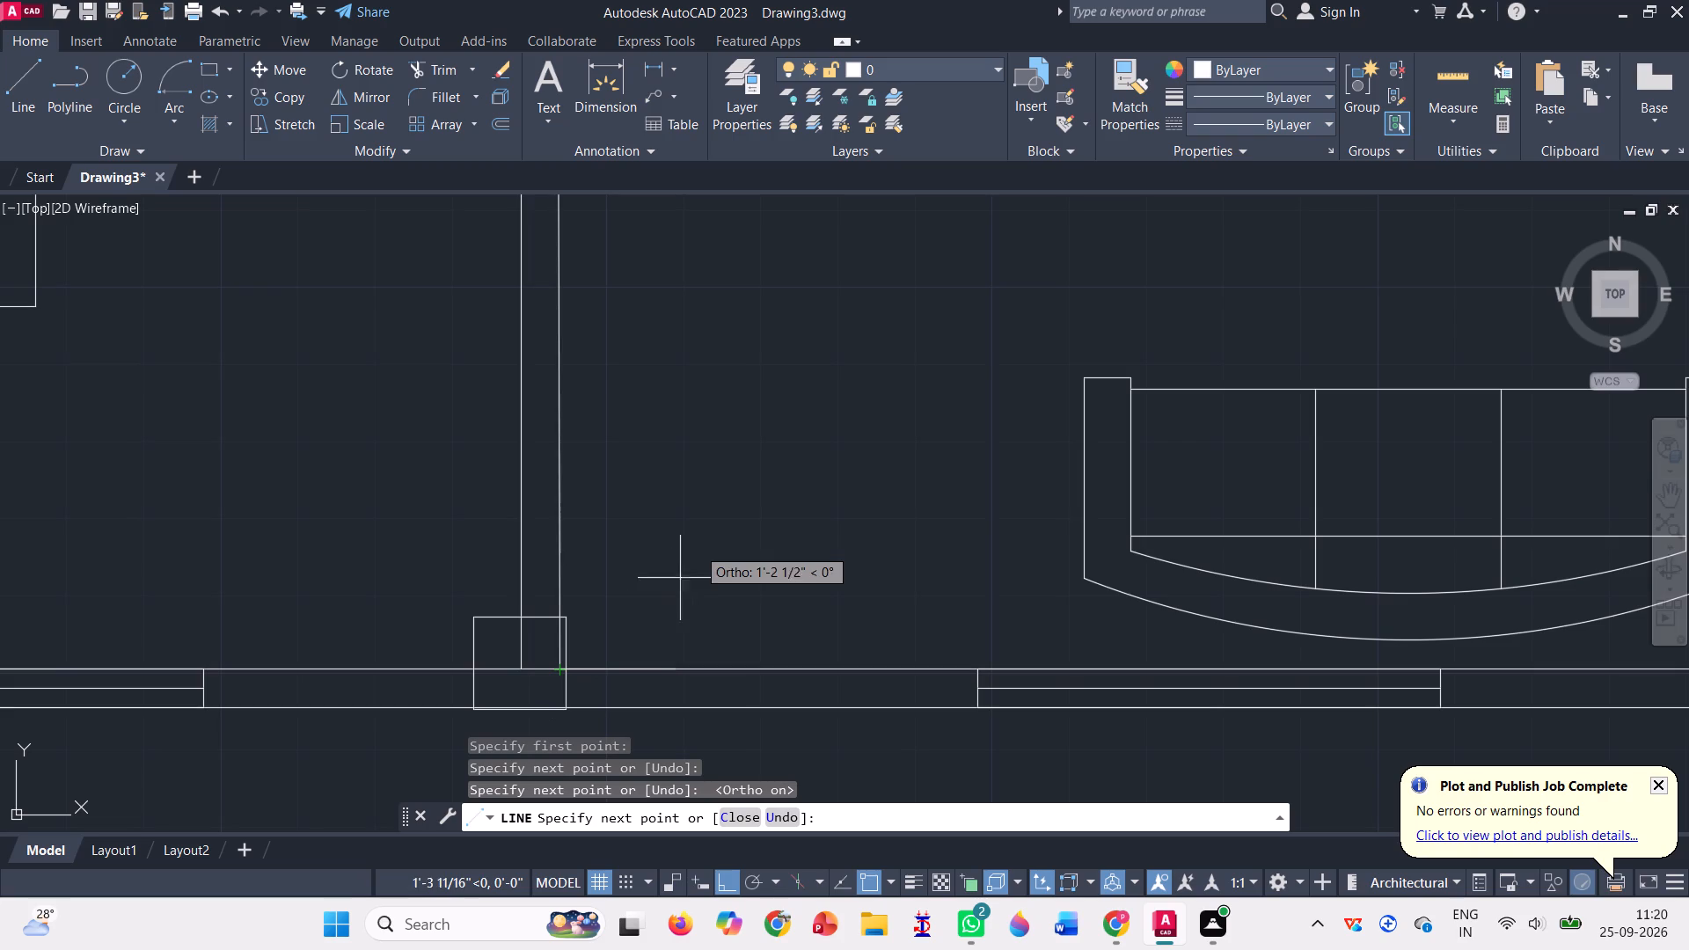
{"action": "key", "text": "Escape"}
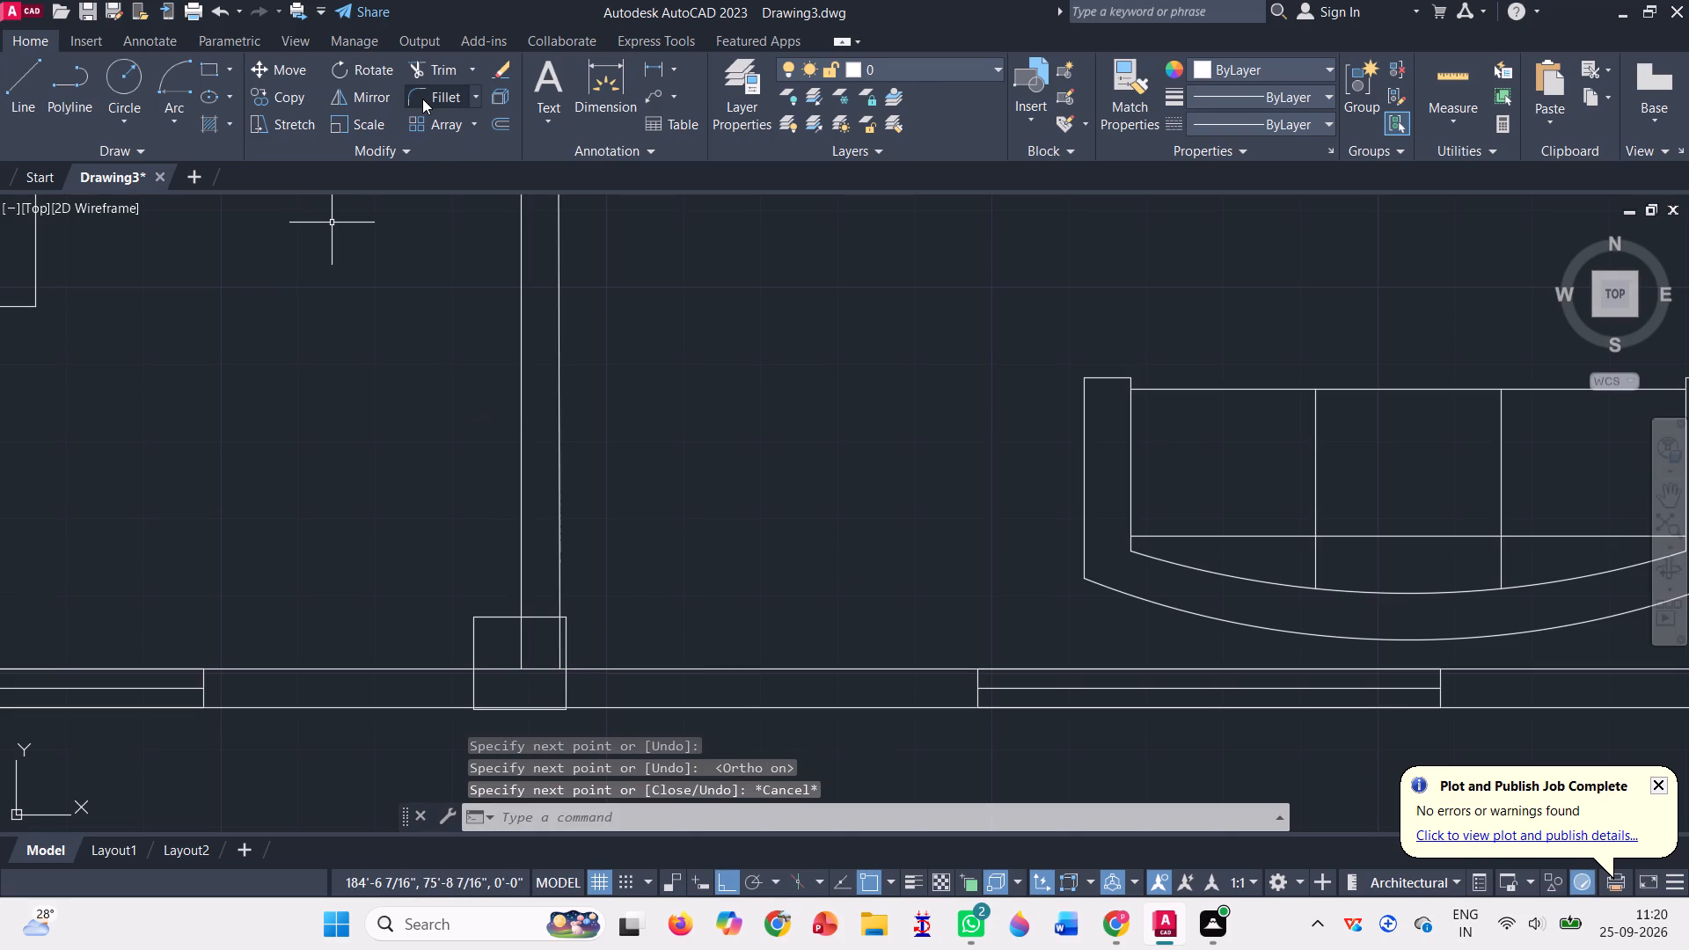
Move the square column at the southwest bedroom's partition and south wall west so its east side aligns with the partition's new east line.
{"action": "left_click", "coordinate": [293, 62]}
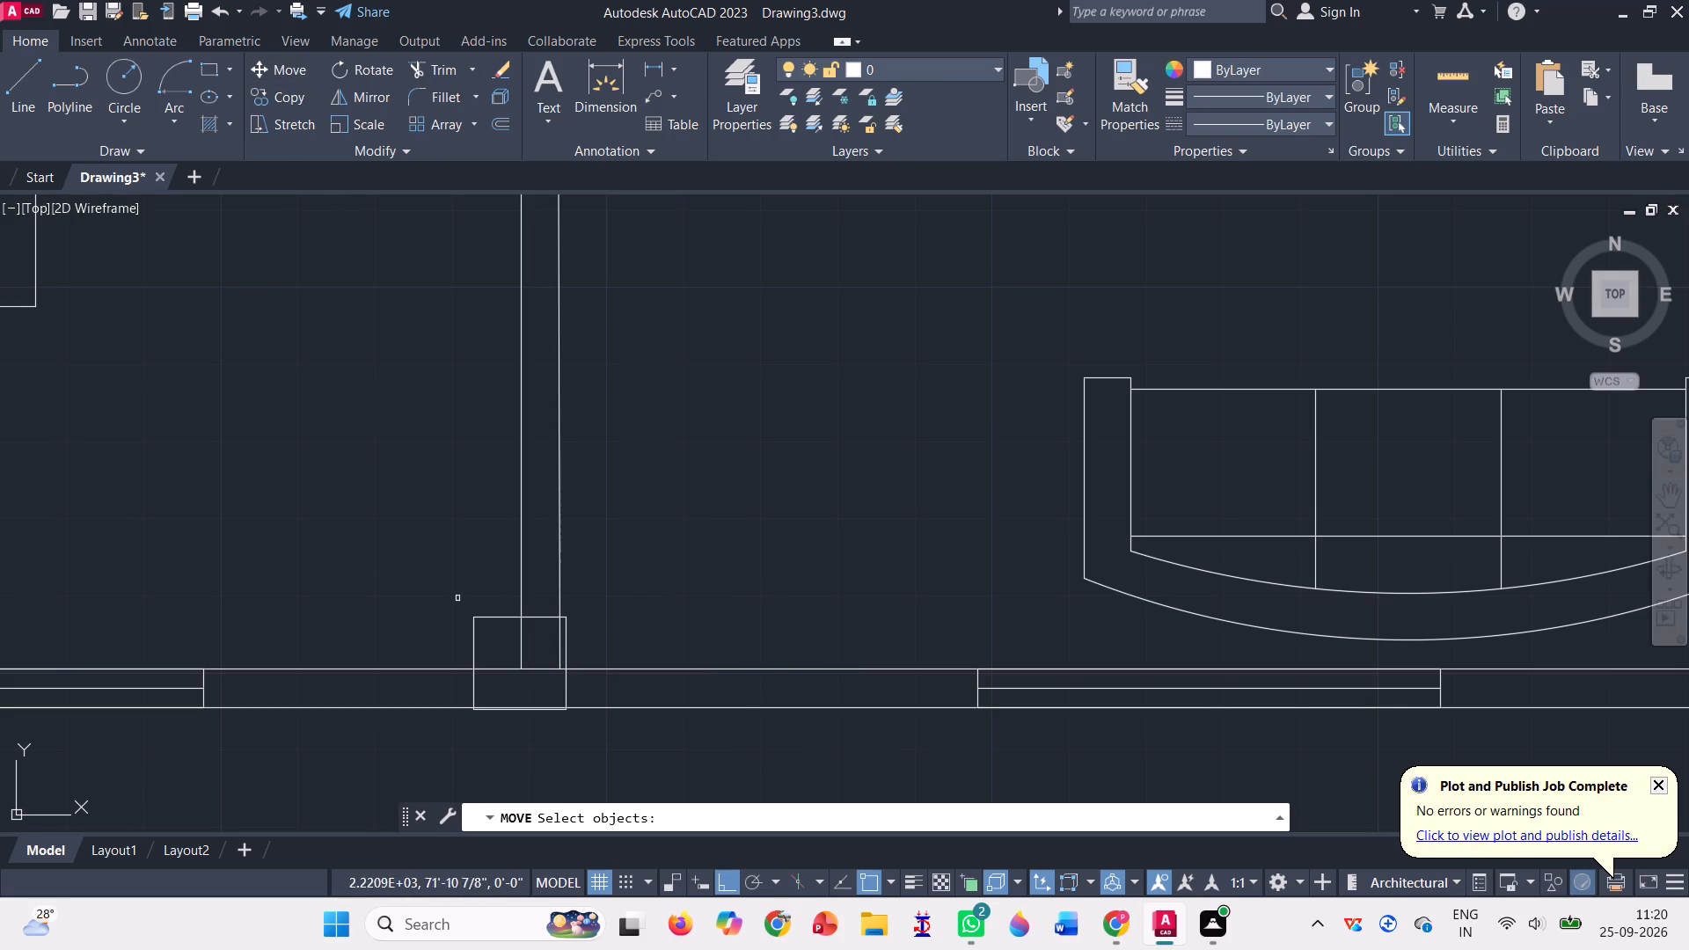
{"action": "left_click_drag", "start_coordinate": [422, 631], "coordinate": [570, 626]}
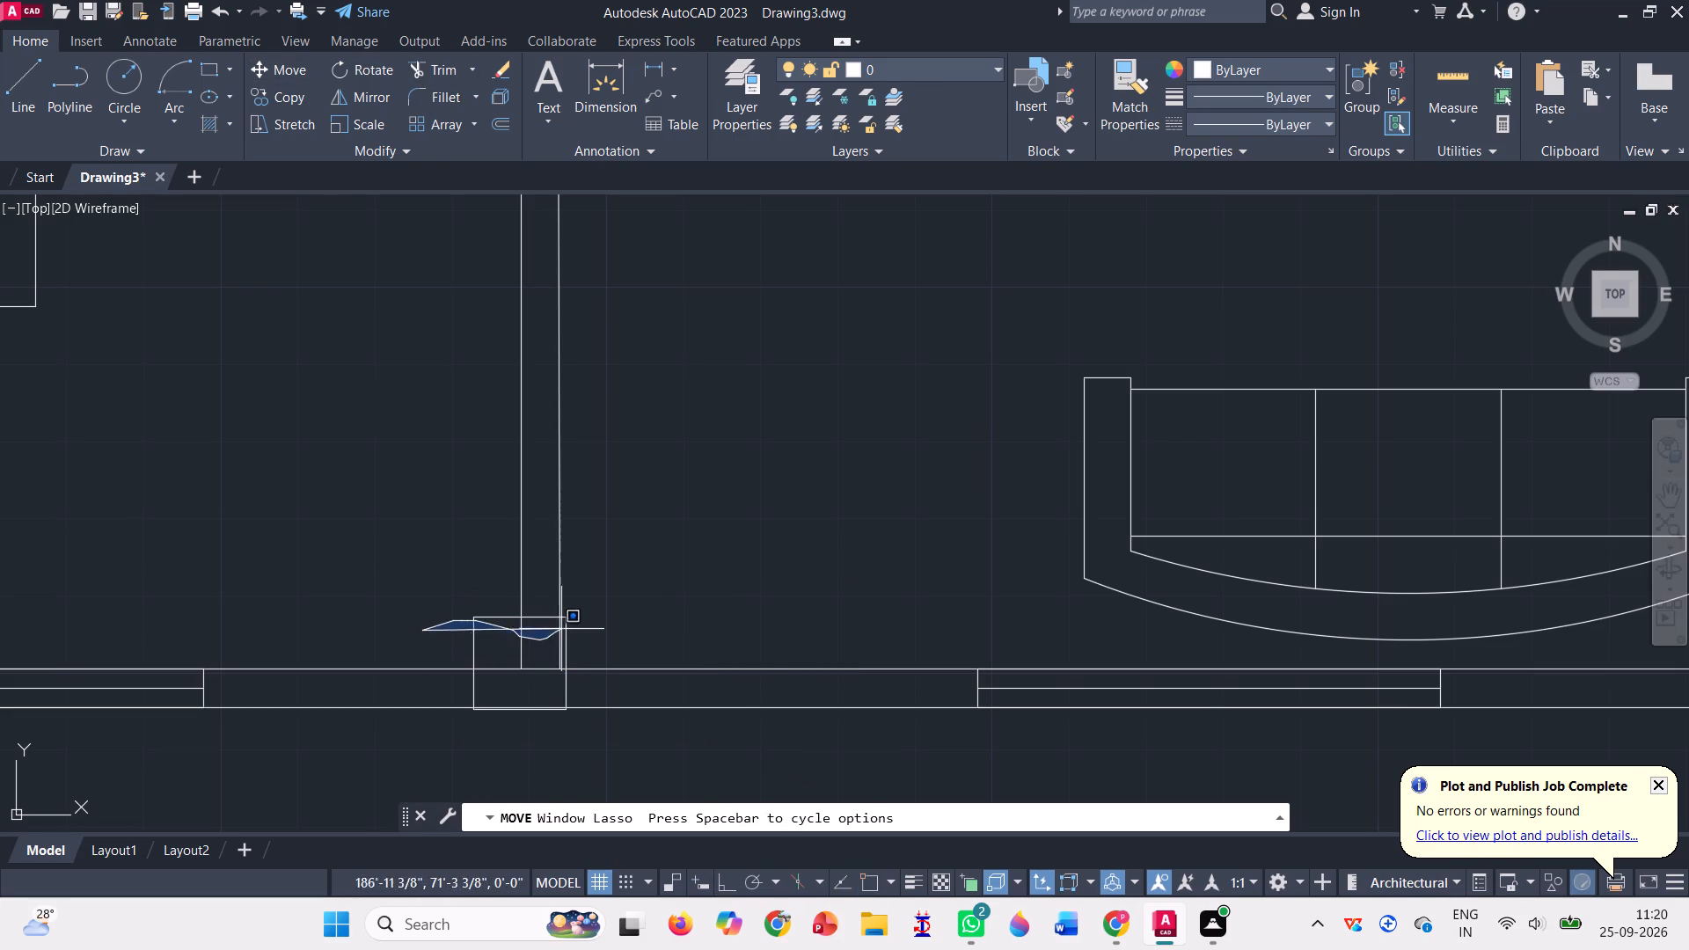
{"action": "left_click_drag", "start_coordinate": [570, 626], "coordinate": [477, 753]}
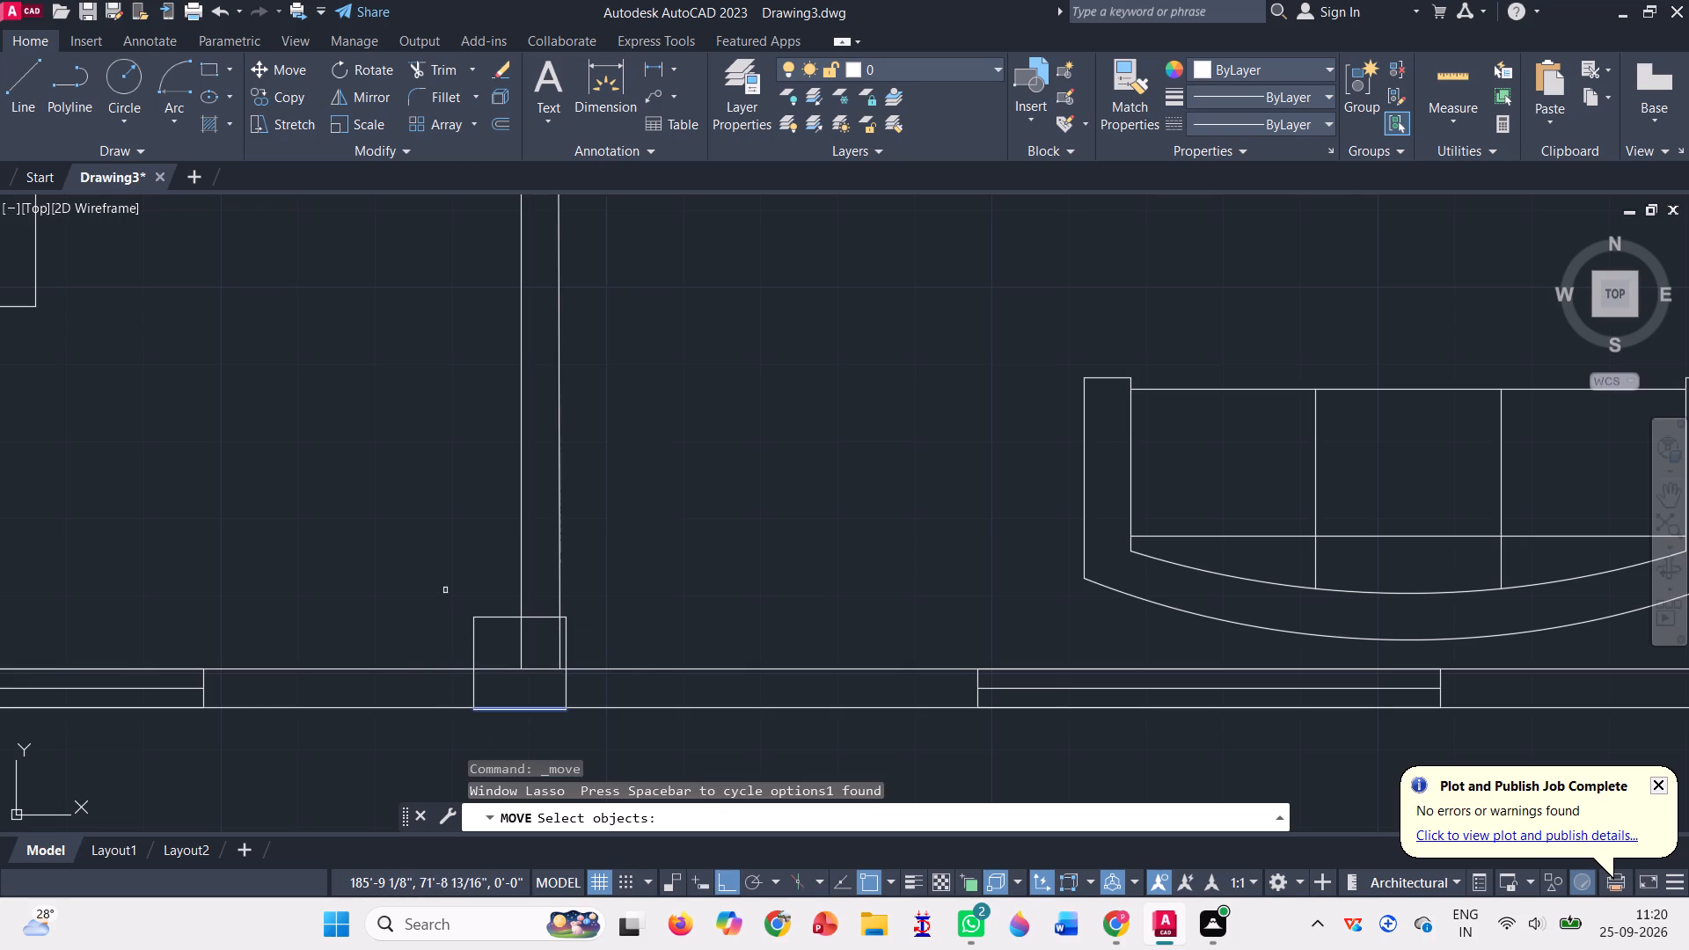
{"action": "left_click_drag", "start_coordinate": [445, 590], "coordinate": [453, 742]}
{"action": "key", "text": "Return"}
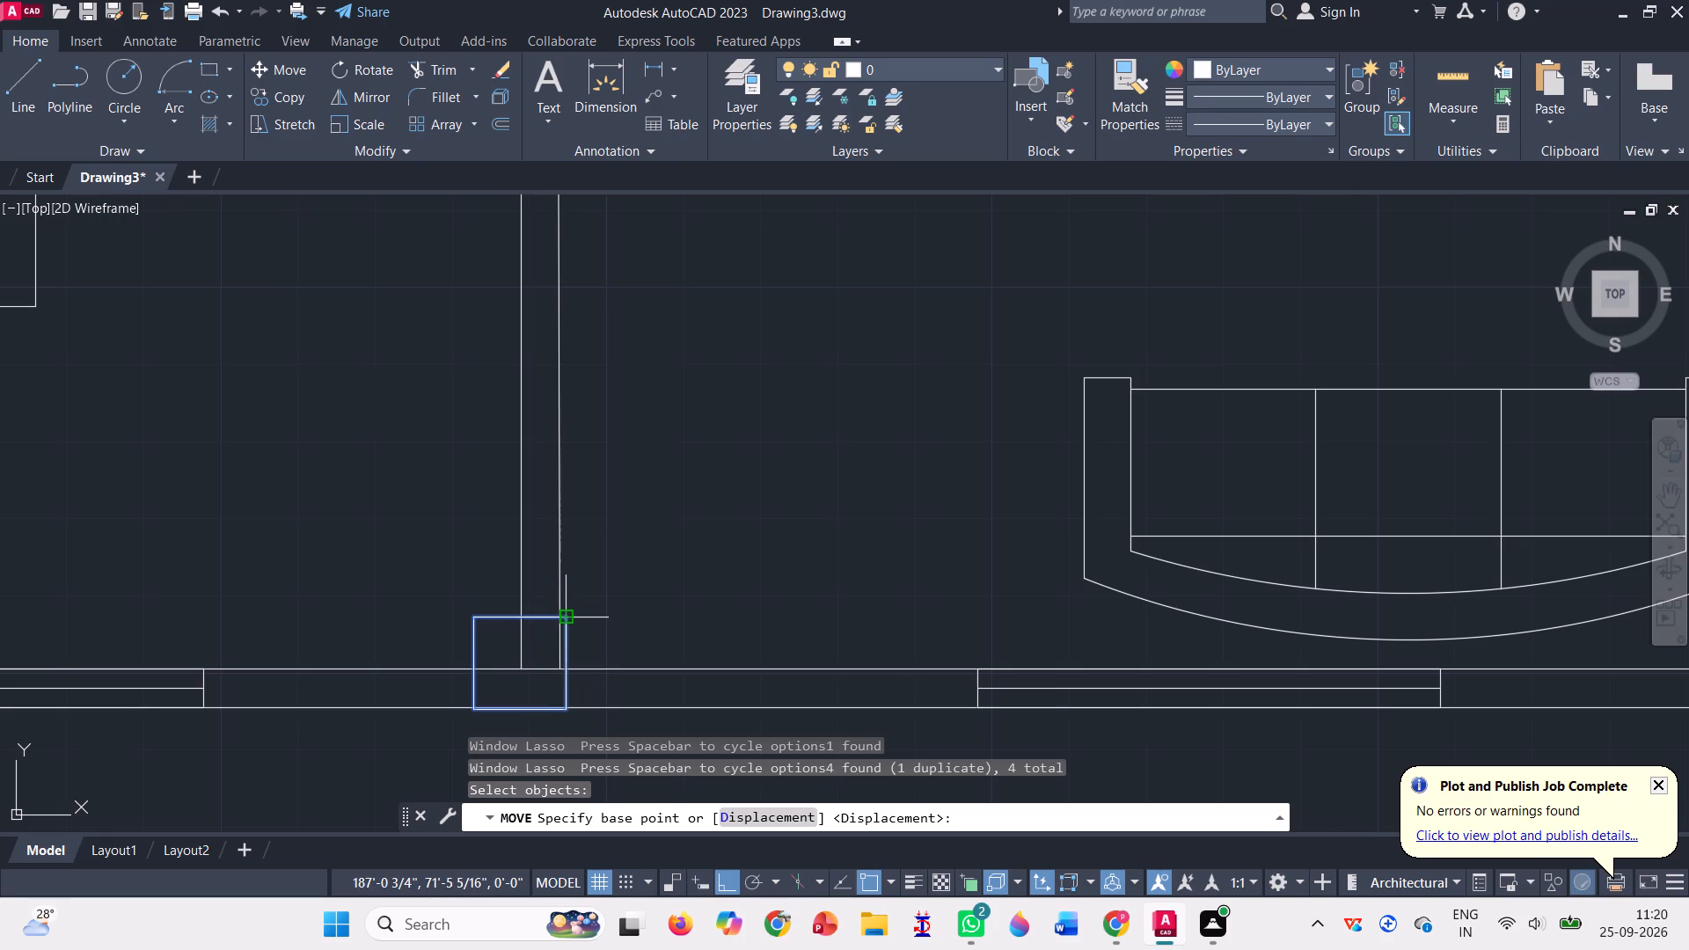
{"action": "scroll", "coordinate": [557, 621], "scroll_direction": "up", "scroll_amount": 1}
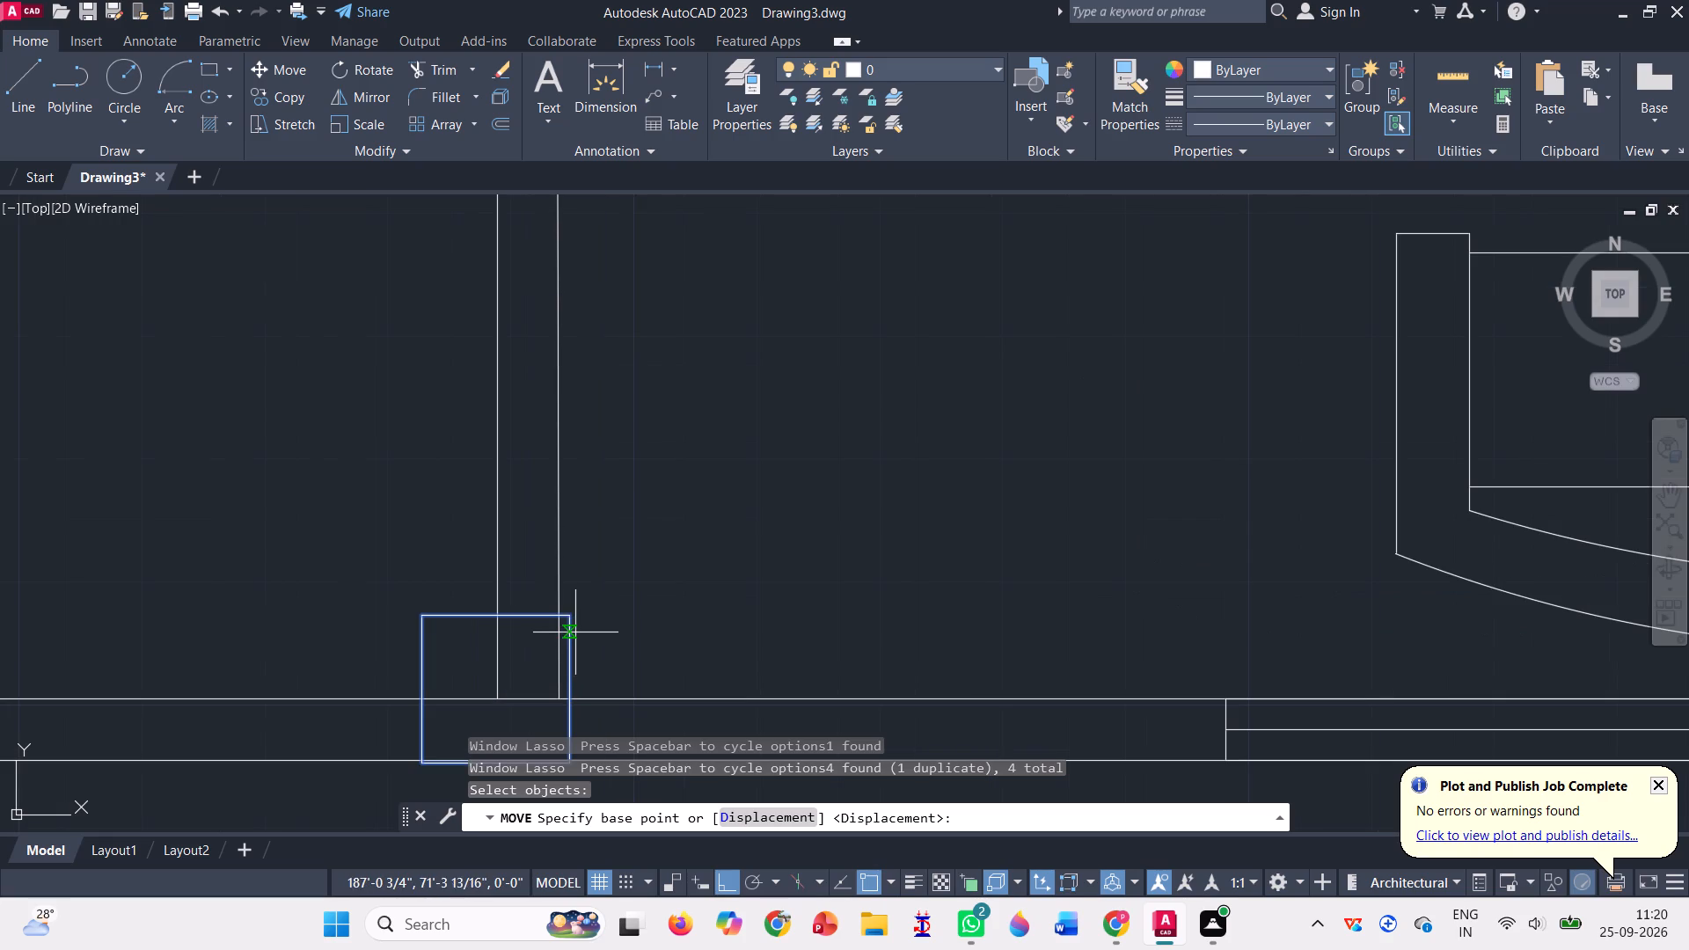
{"action": "left_click", "coordinate": [565, 618]}
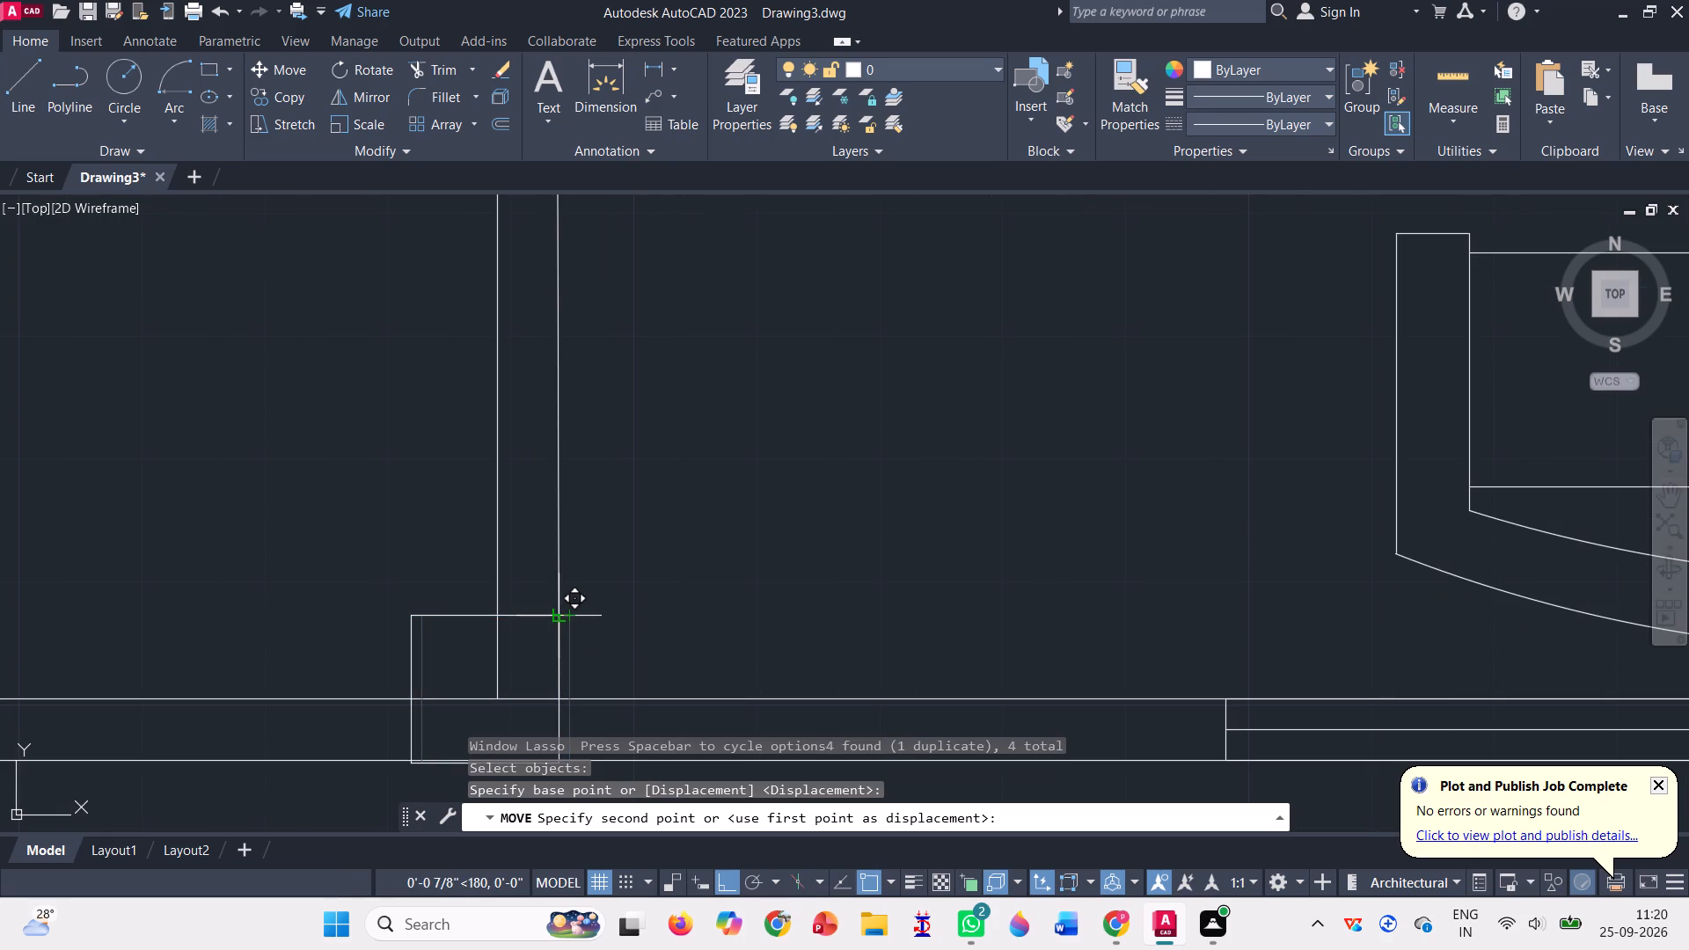
{"action": "left_click", "coordinate": [561, 615]}
Use Trim to remove the leftover loose square outside the east side of the floor plan.
{"action": "scroll", "coordinate": [721, 549], "scroll_direction": "down", "scroll_amount": 2}
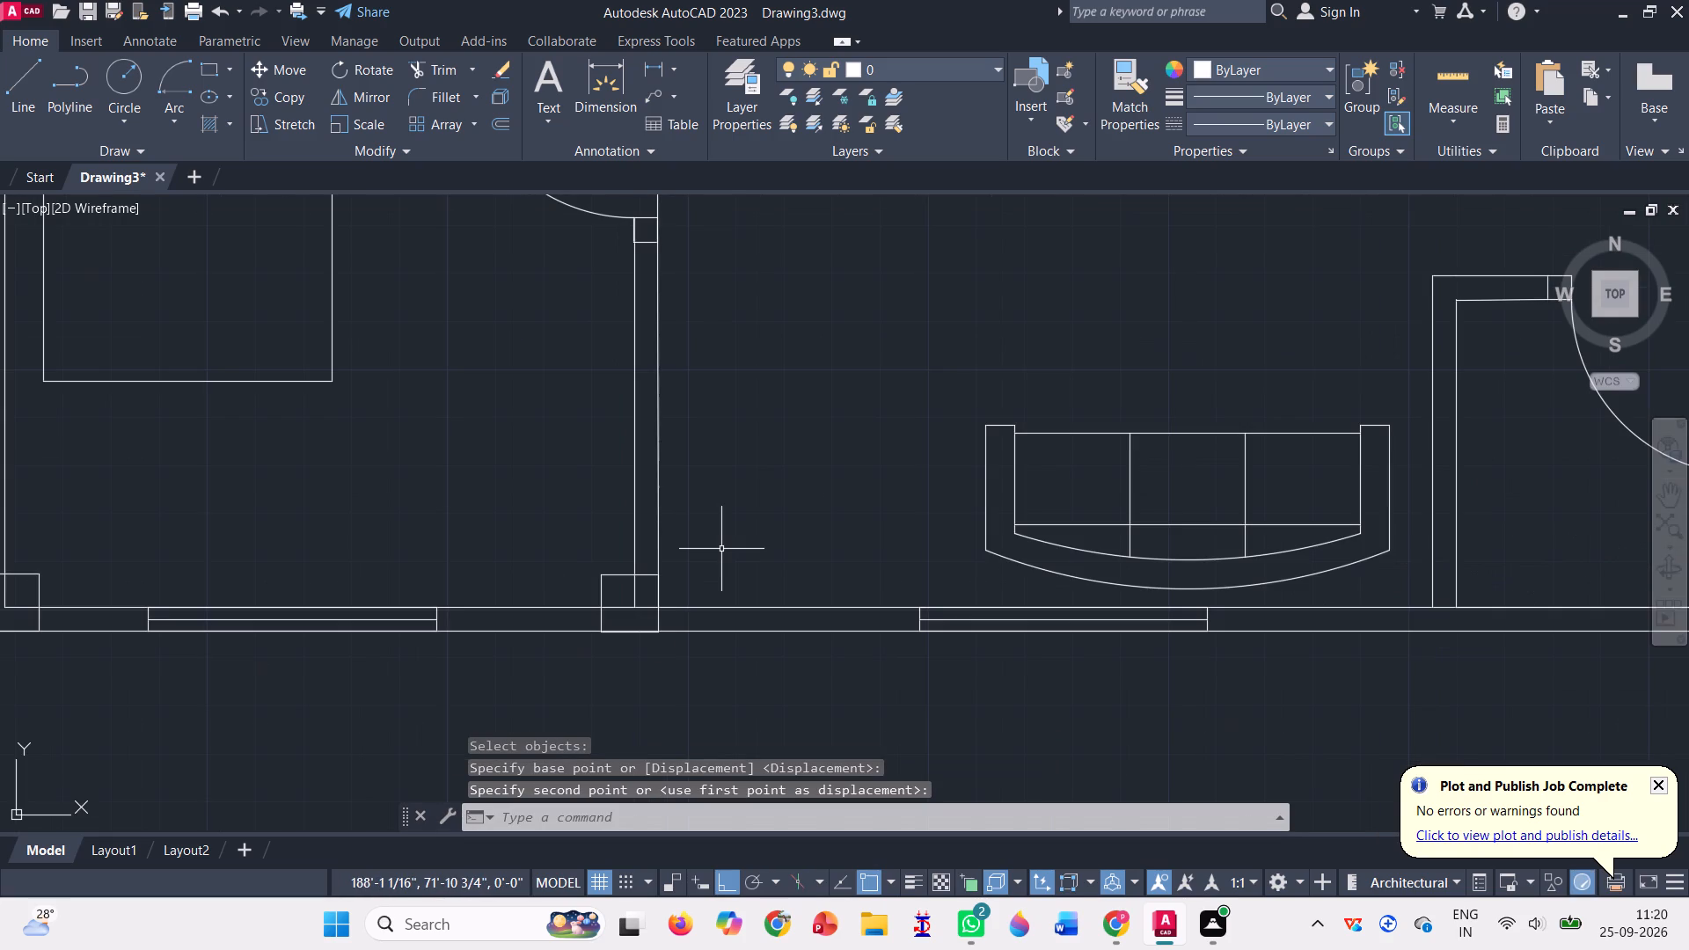
{"action": "scroll", "coordinate": [721, 549], "scroll_direction": "down", "scroll_amount": 3}
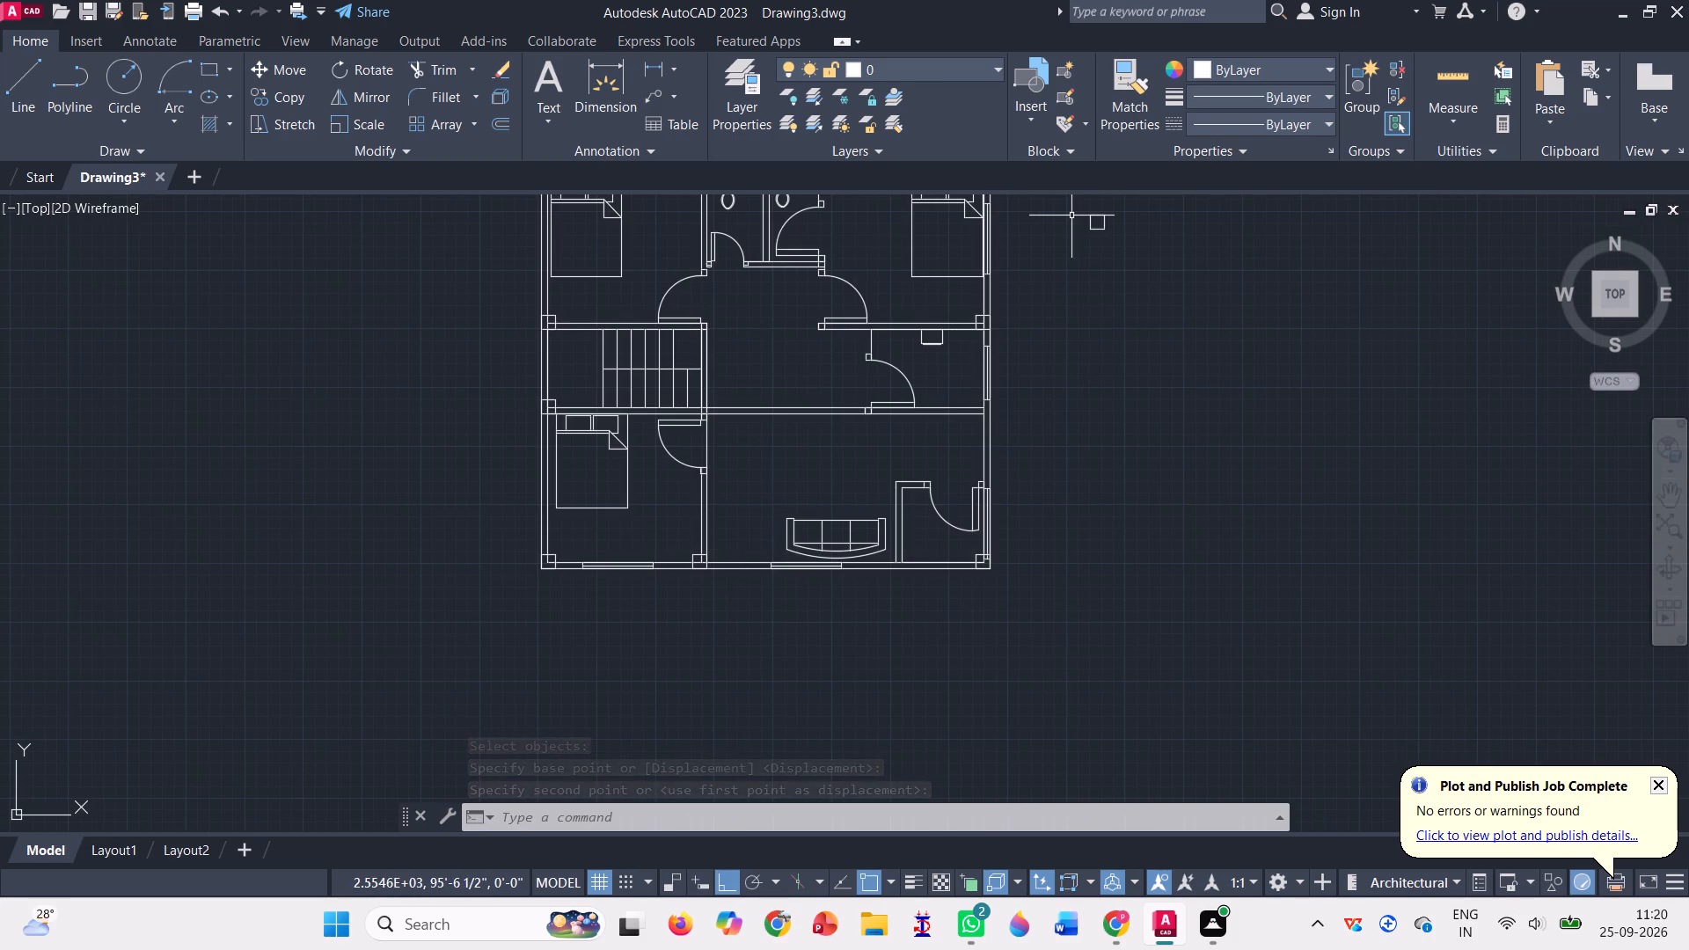
{"action": "scroll", "coordinate": [1071, 216], "scroll_direction": "up", "scroll_amount": 1}
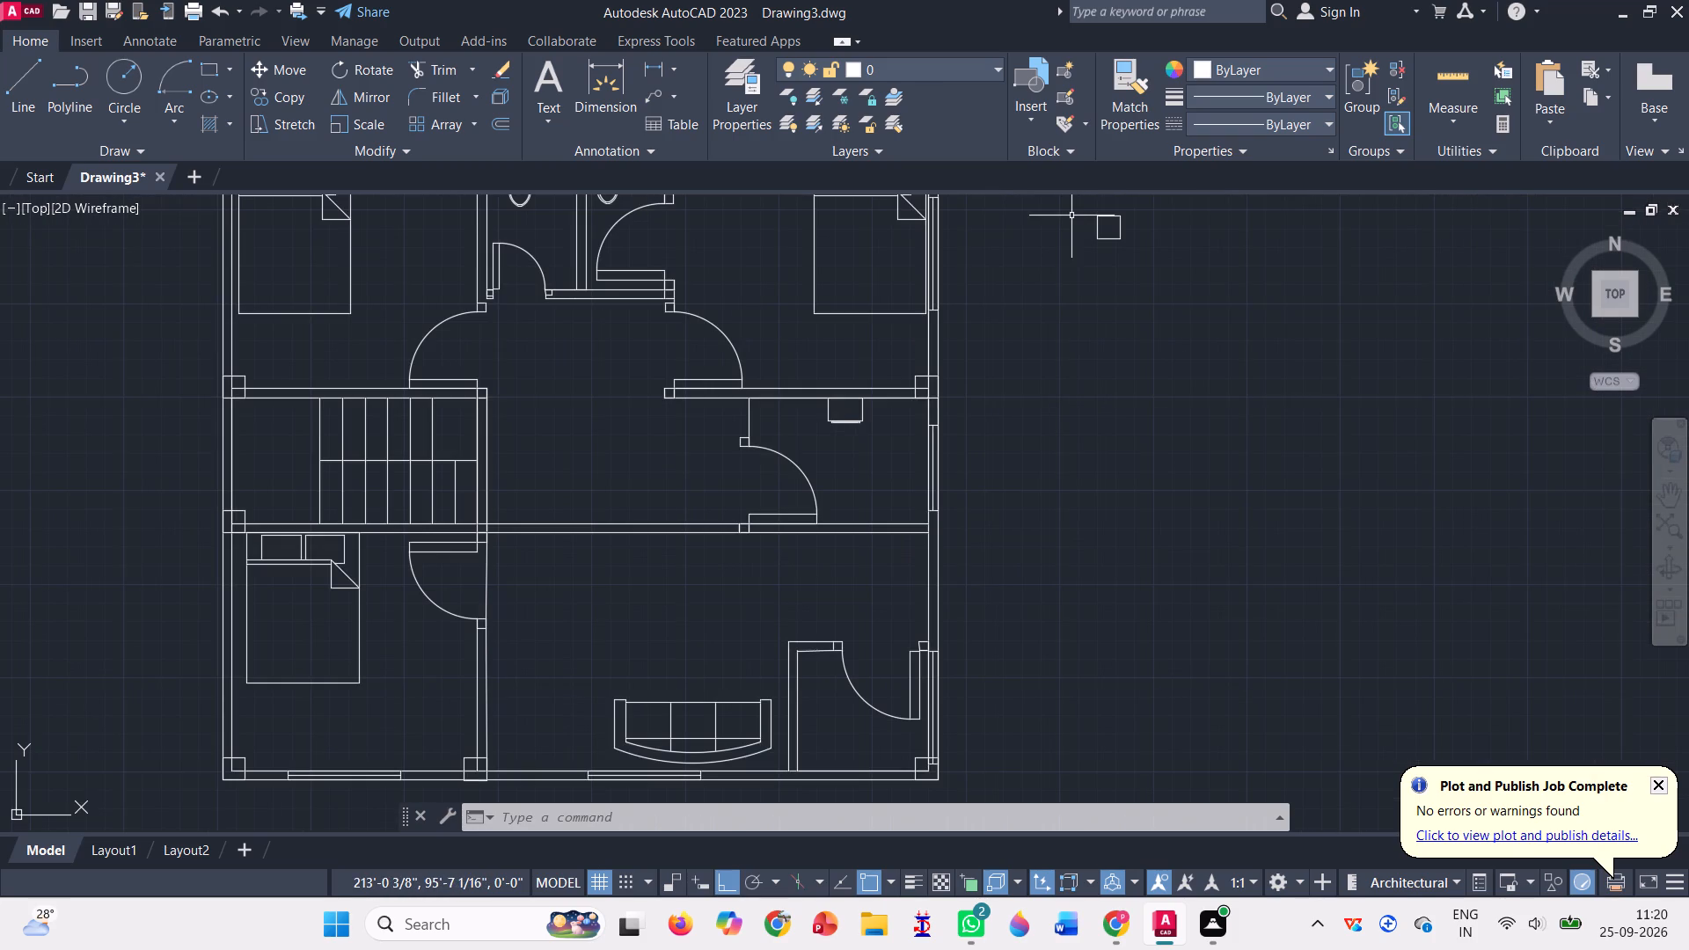
{"action": "left_click_drag", "start_coordinate": [1093, 190], "coordinate": [1084, 310]}
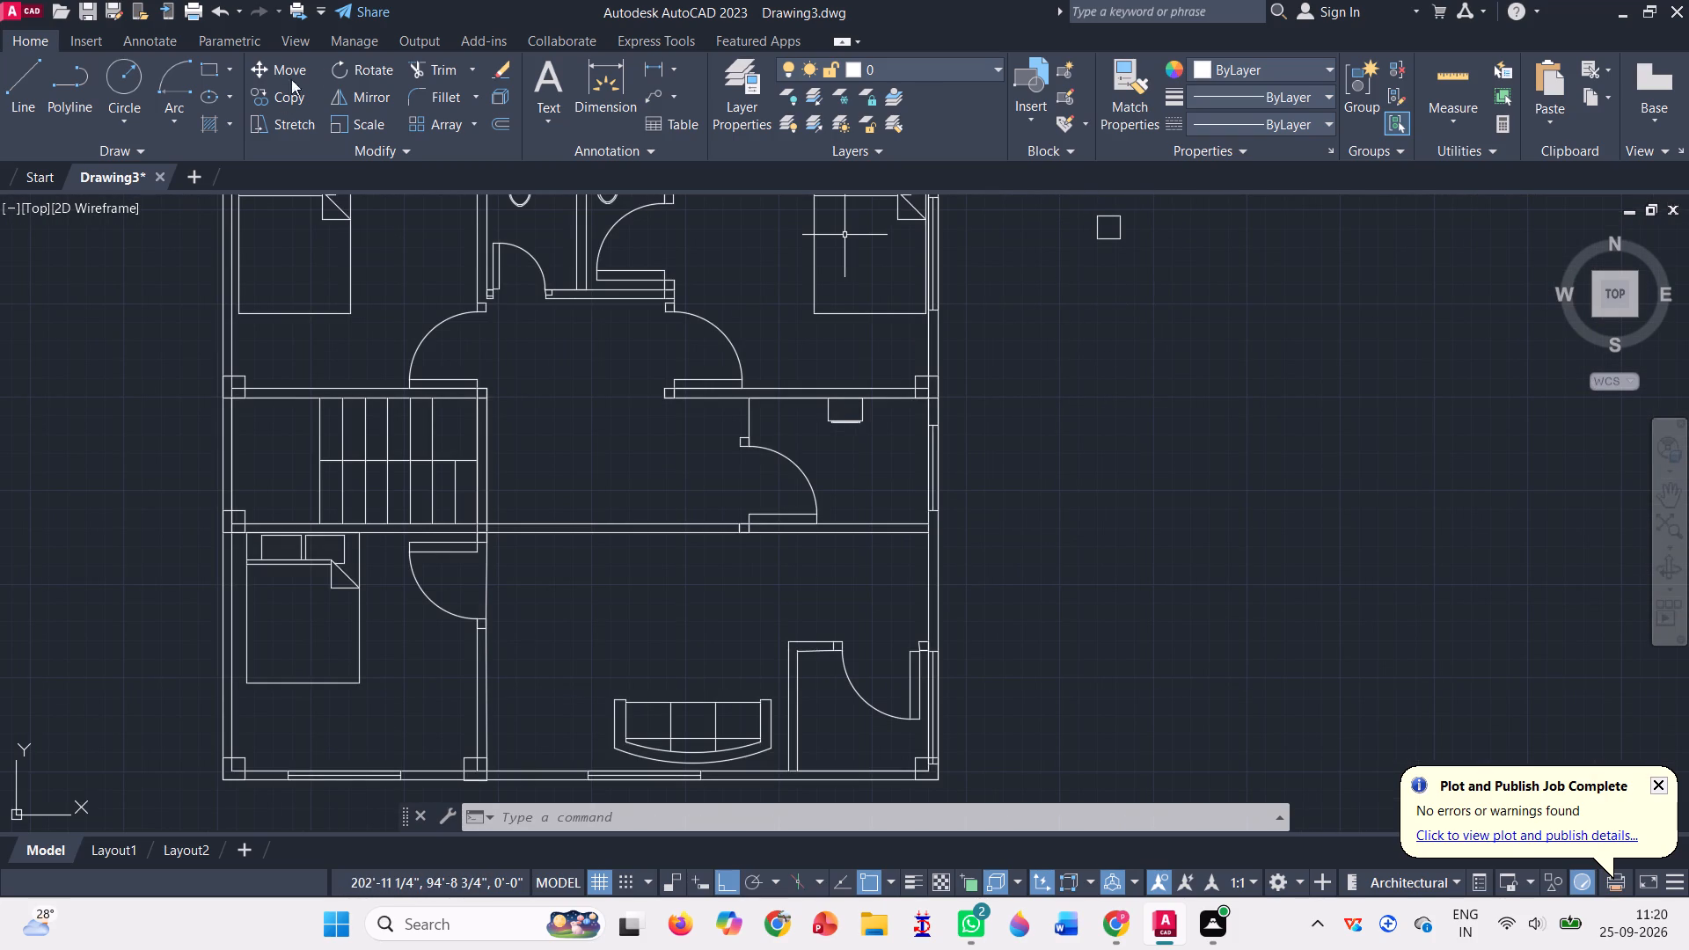
{"action": "left_click", "coordinate": [425, 58]}
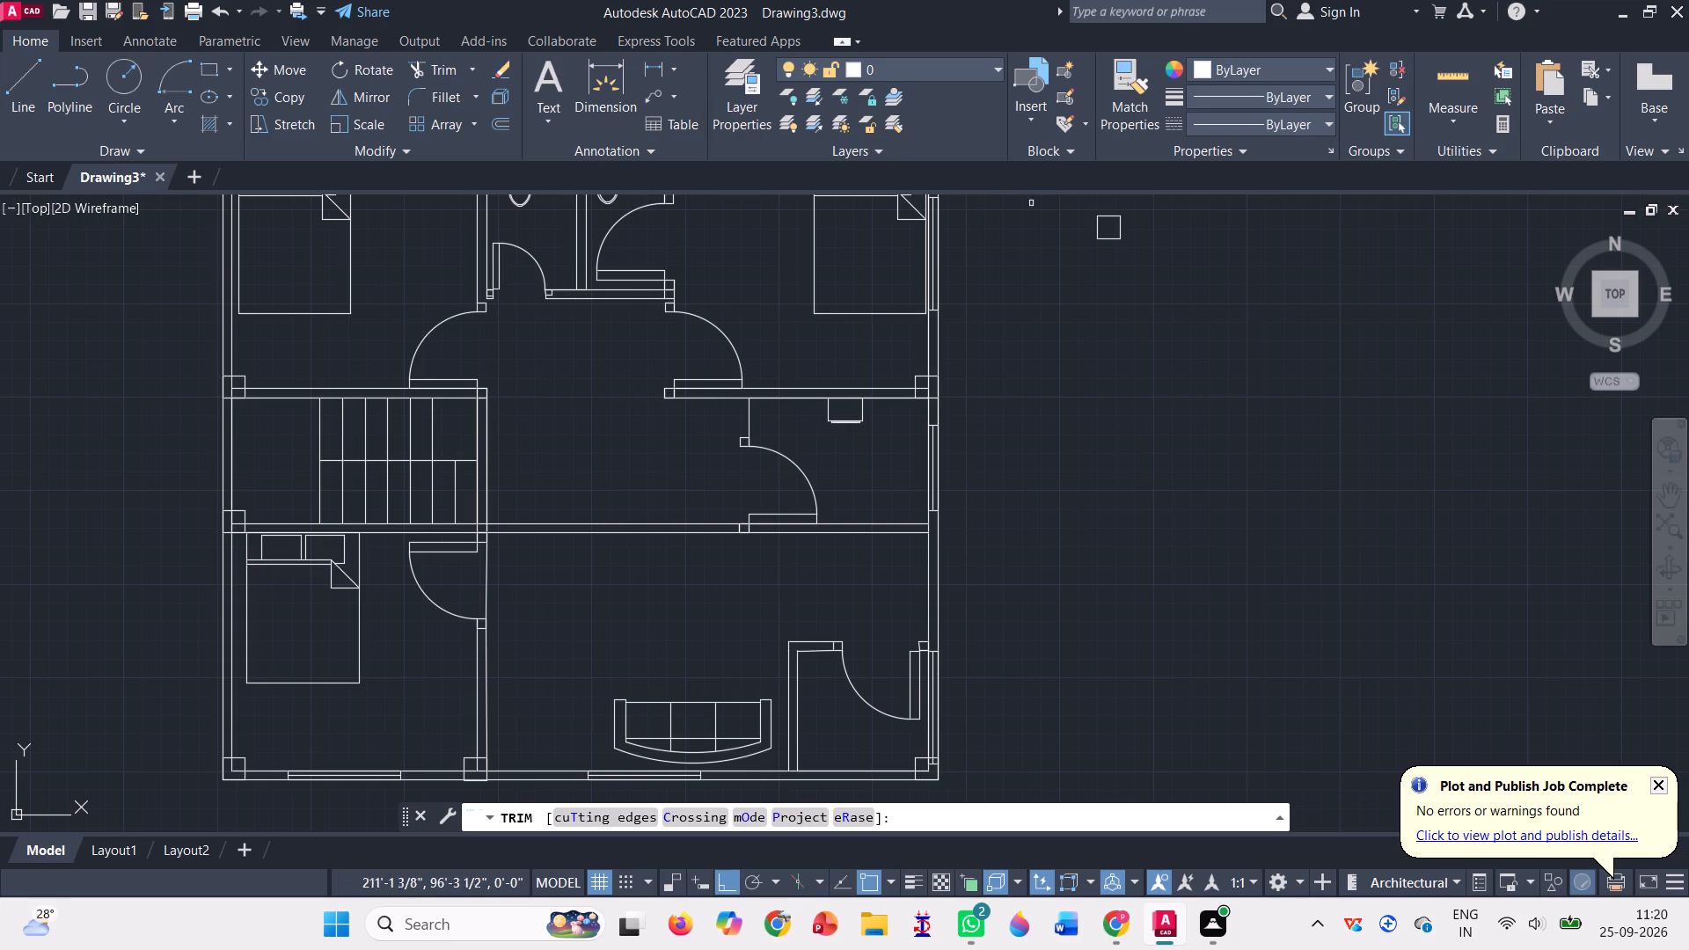
{"action": "left_click_drag", "start_coordinate": [1070, 222], "coordinate": [1132, 213]}
{"action": "left_click_drag", "start_coordinate": [1132, 213], "coordinate": [1105, 248]}
Trim the wall lines inside the square column on the north wall at the northeast bedroom's west partition.
{"action": "scroll", "coordinate": [1058, 281], "scroll_direction": "down", "scroll_amount": 2}
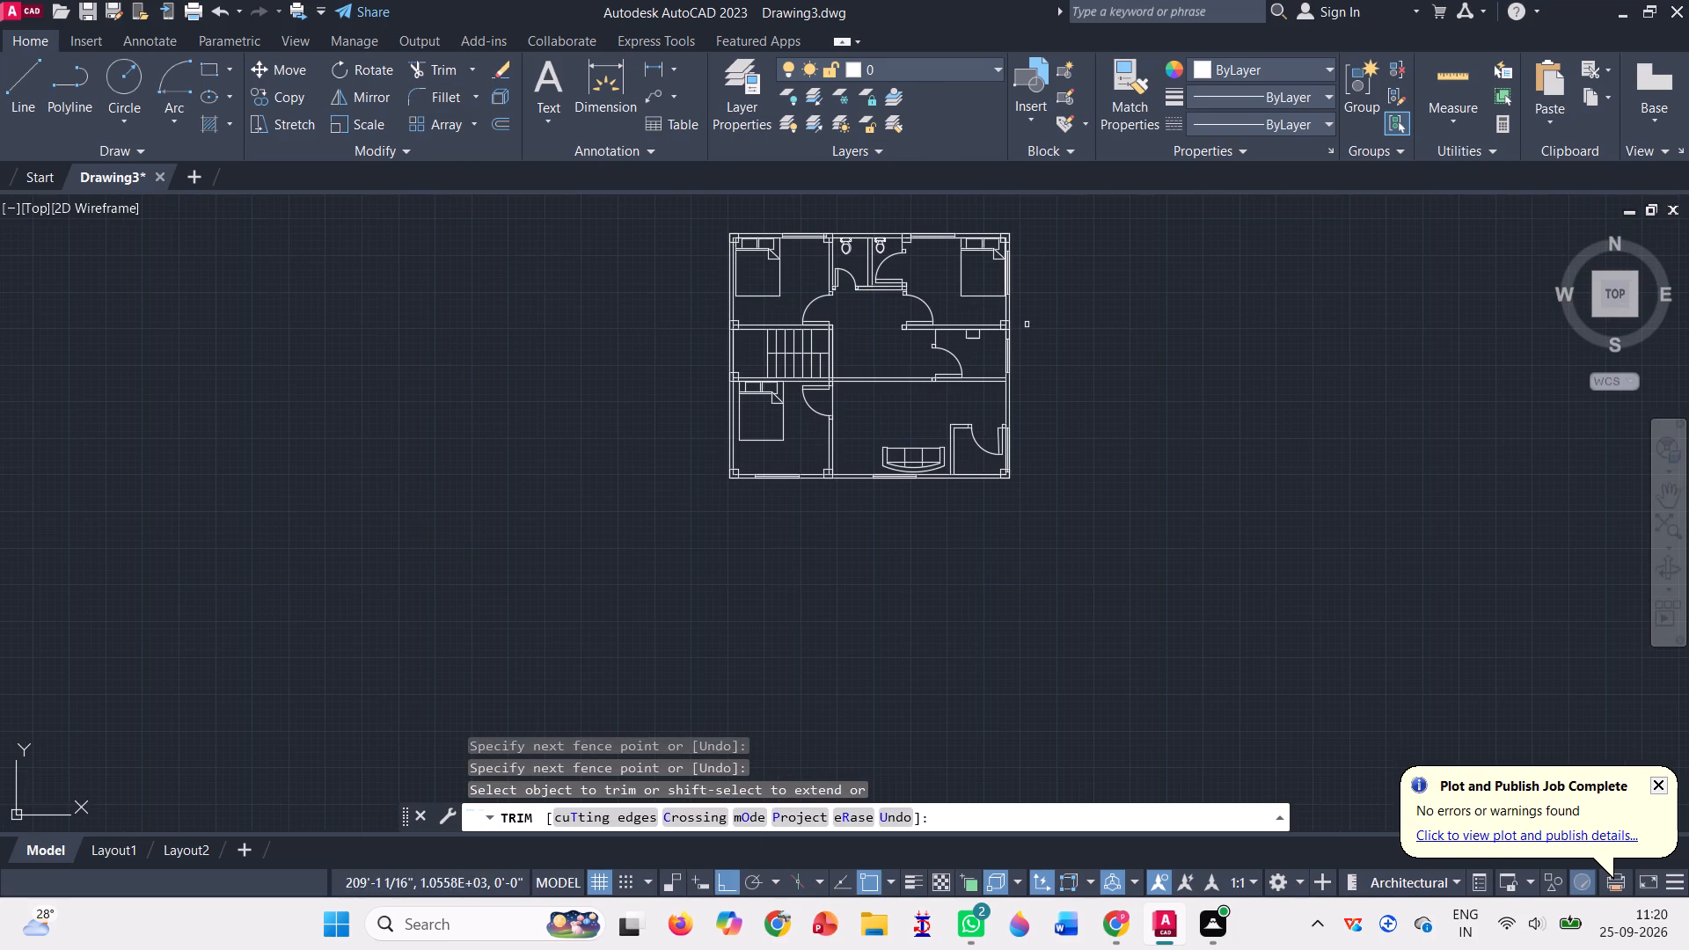
{"action": "scroll", "coordinate": [965, 206], "scroll_direction": "up", "scroll_amount": 2}
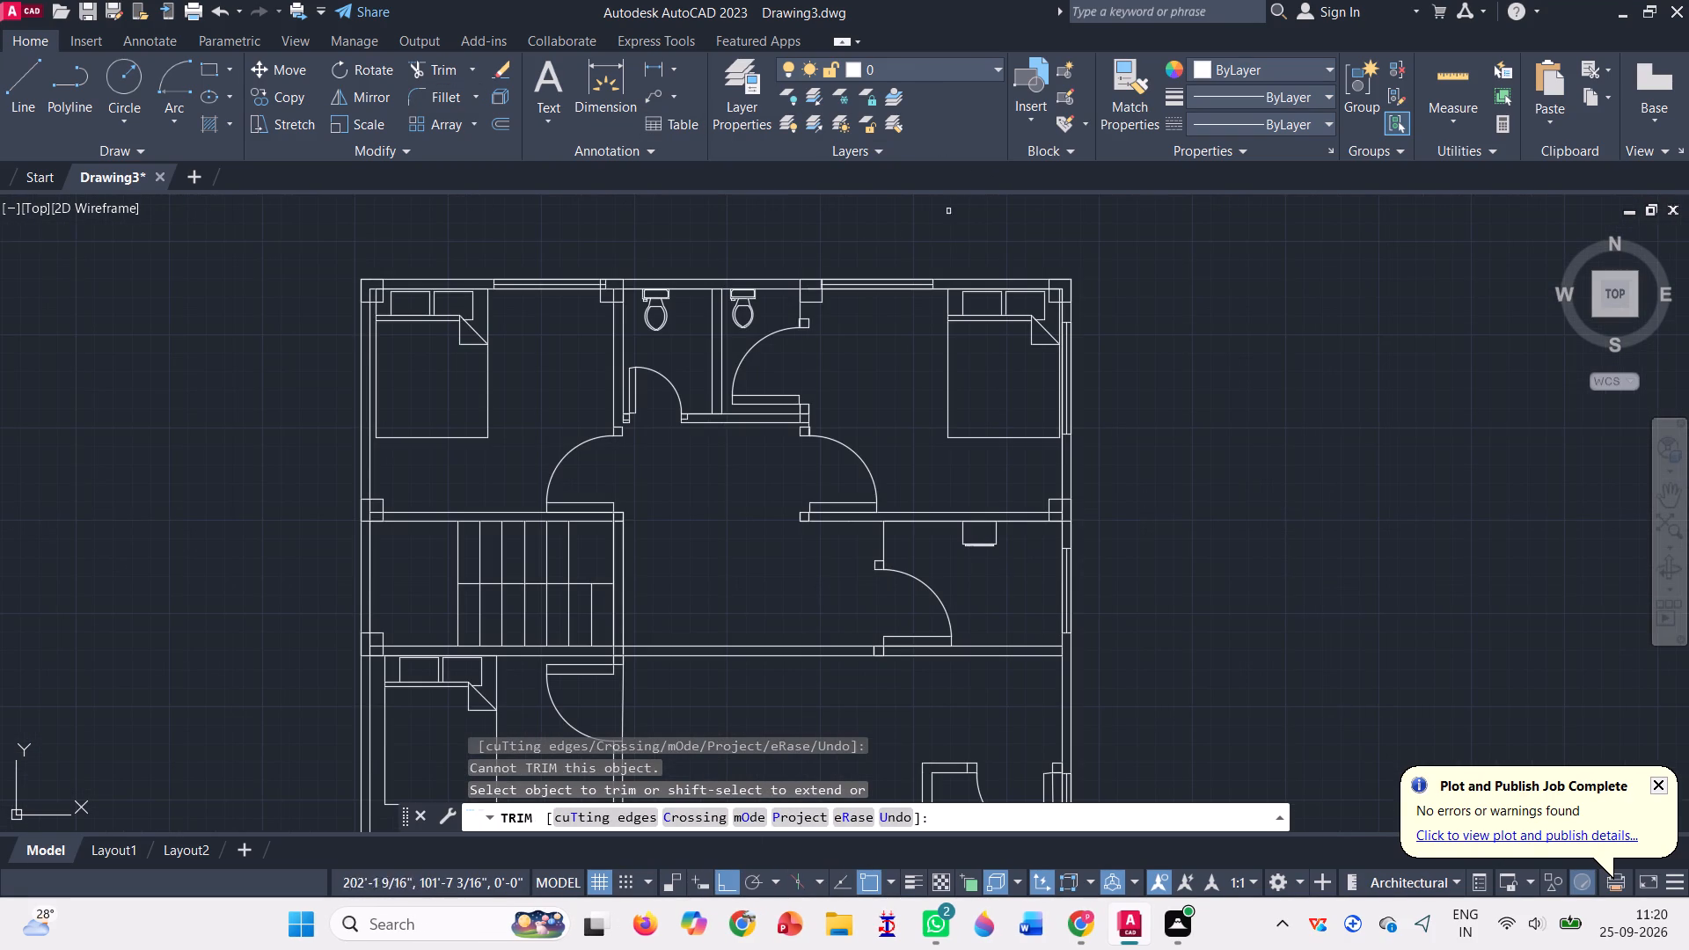
{"action": "scroll", "coordinate": [786, 290], "scroll_direction": "up", "scroll_amount": 3}
{"action": "left_click_drag", "start_coordinate": [868, 279], "coordinate": [866, 302]}
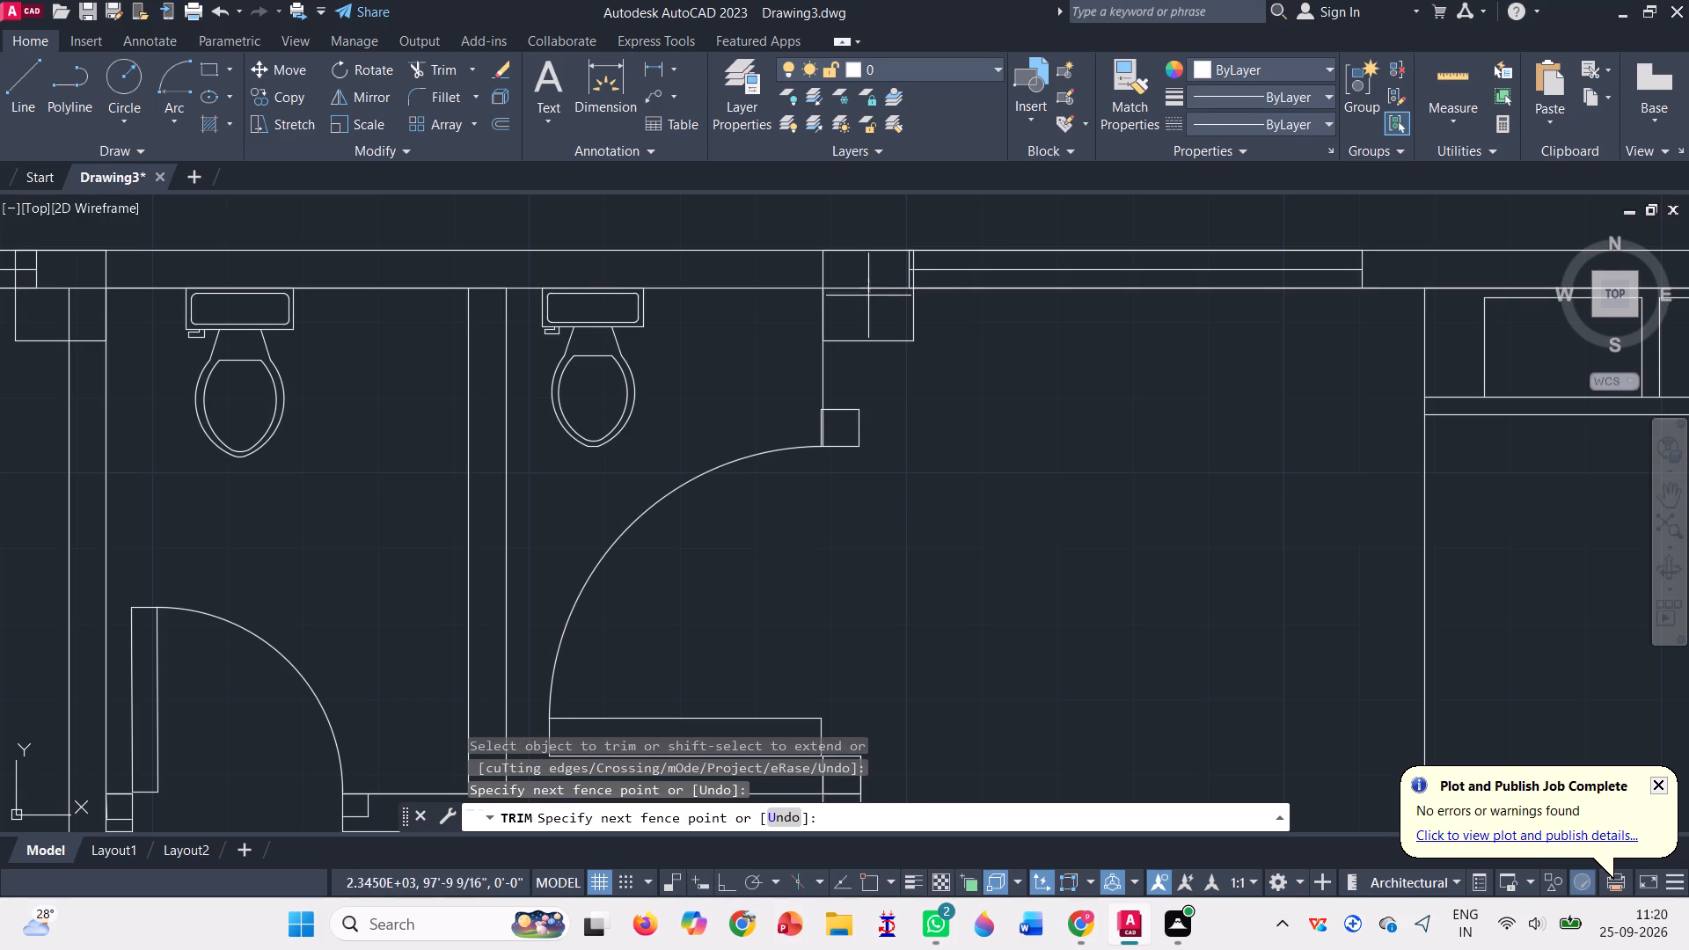
{"action": "left_click_drag", "start_coordinate": [866, 302], "coordinate": [870, 303]}
{"action": "left_click_drag", "start_coordinate": [836, 273], "coordinate": [838, 318]}
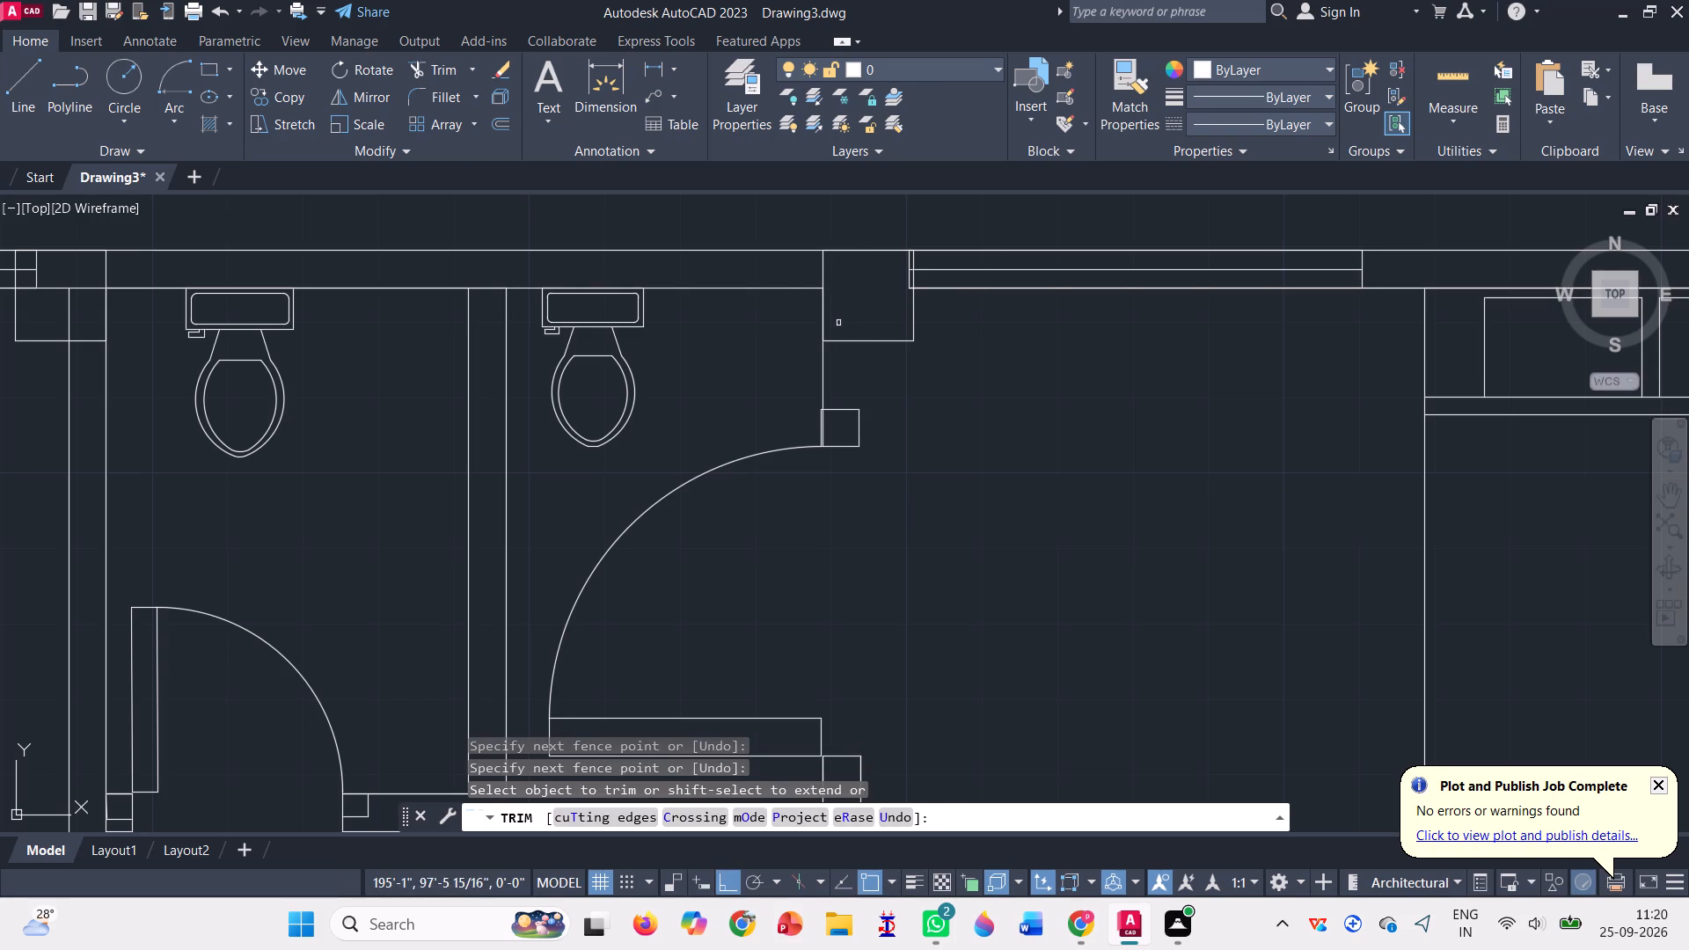
Trim the ends of the northeast bedroom's north window and inner wall line that overlap the same column's east edge.
{"action": "scroll", "coordinate": [863, 296], "scroll_direction": "down", "scroll_amount": 1}
{"action": "scroll", "coordinate": [905, 261], "scroll_direction": "up", "scroll_amount": 4}
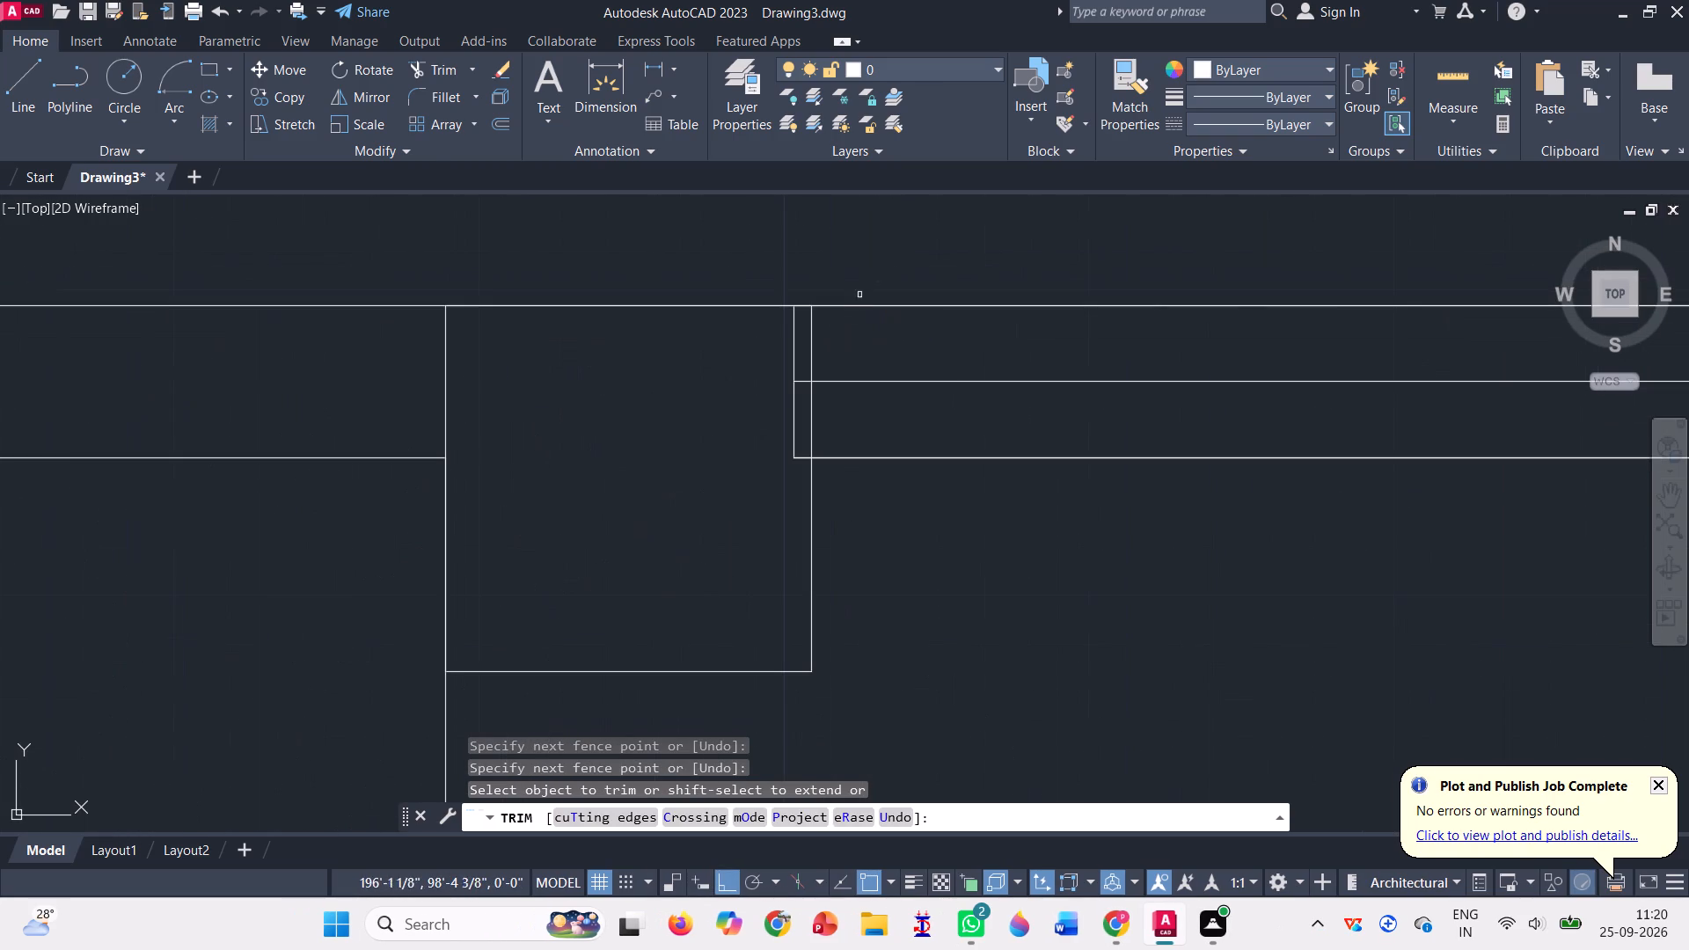
{"action": "left_click", "coordinate": [791, 357]}
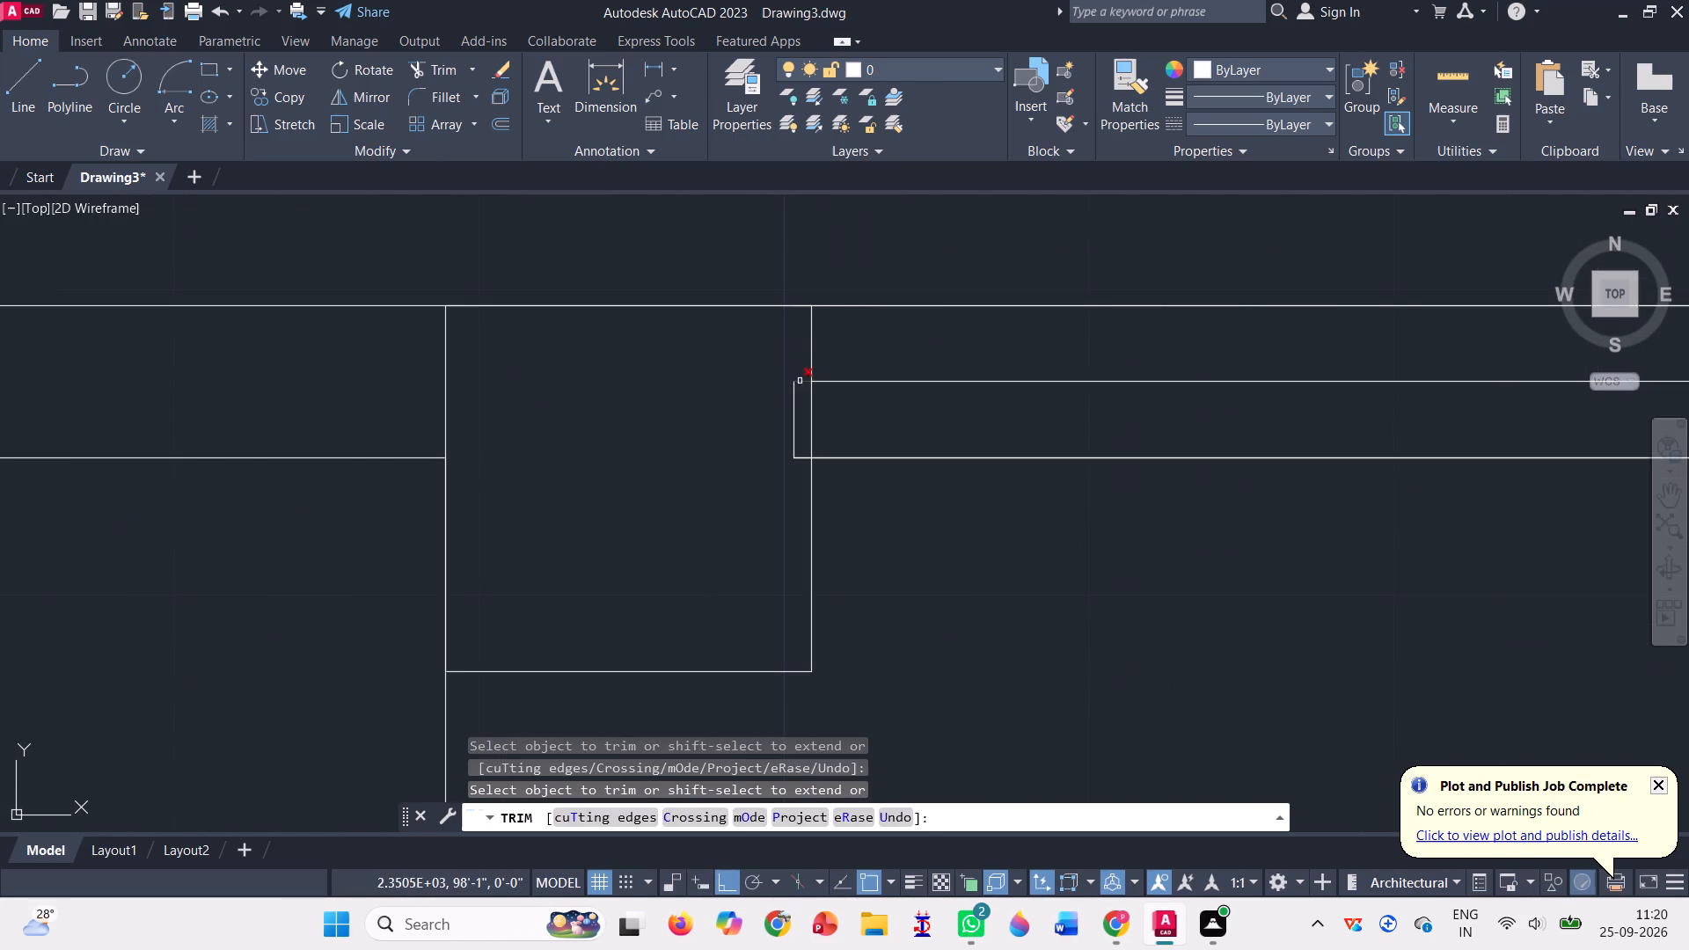
{"action": "left_click", "coordinate": [800, 382]}
{"action": "left_click", "coordinate": [792, 390]}
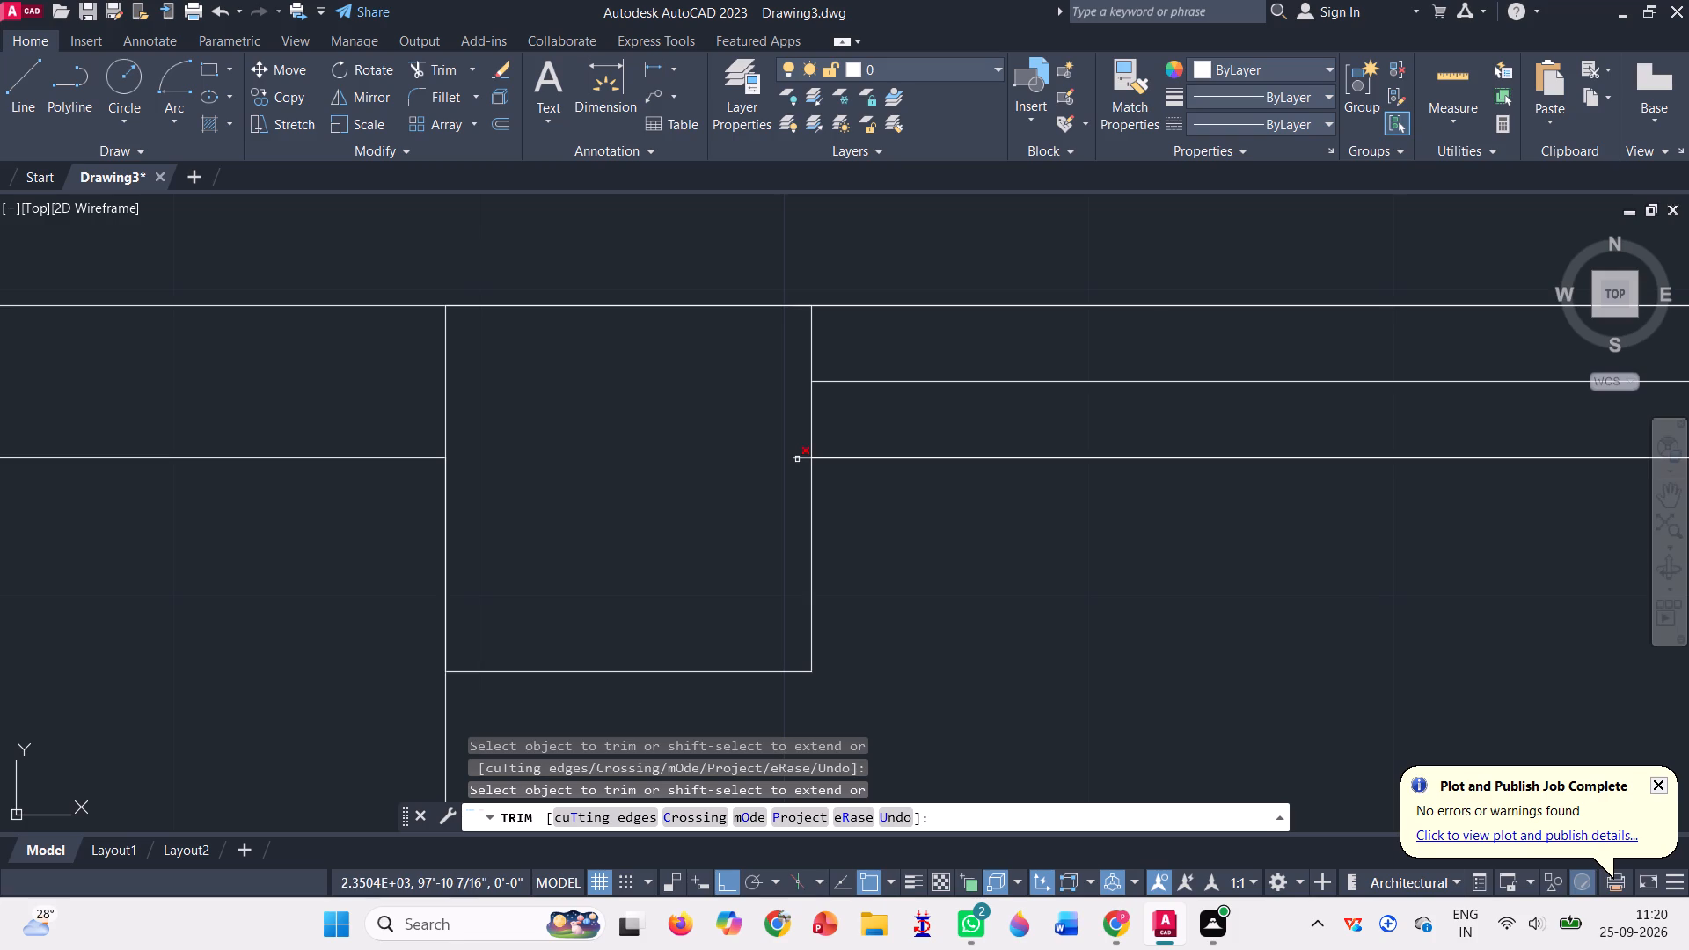
{"action": "left_click", "coordinate": [797, 459]}
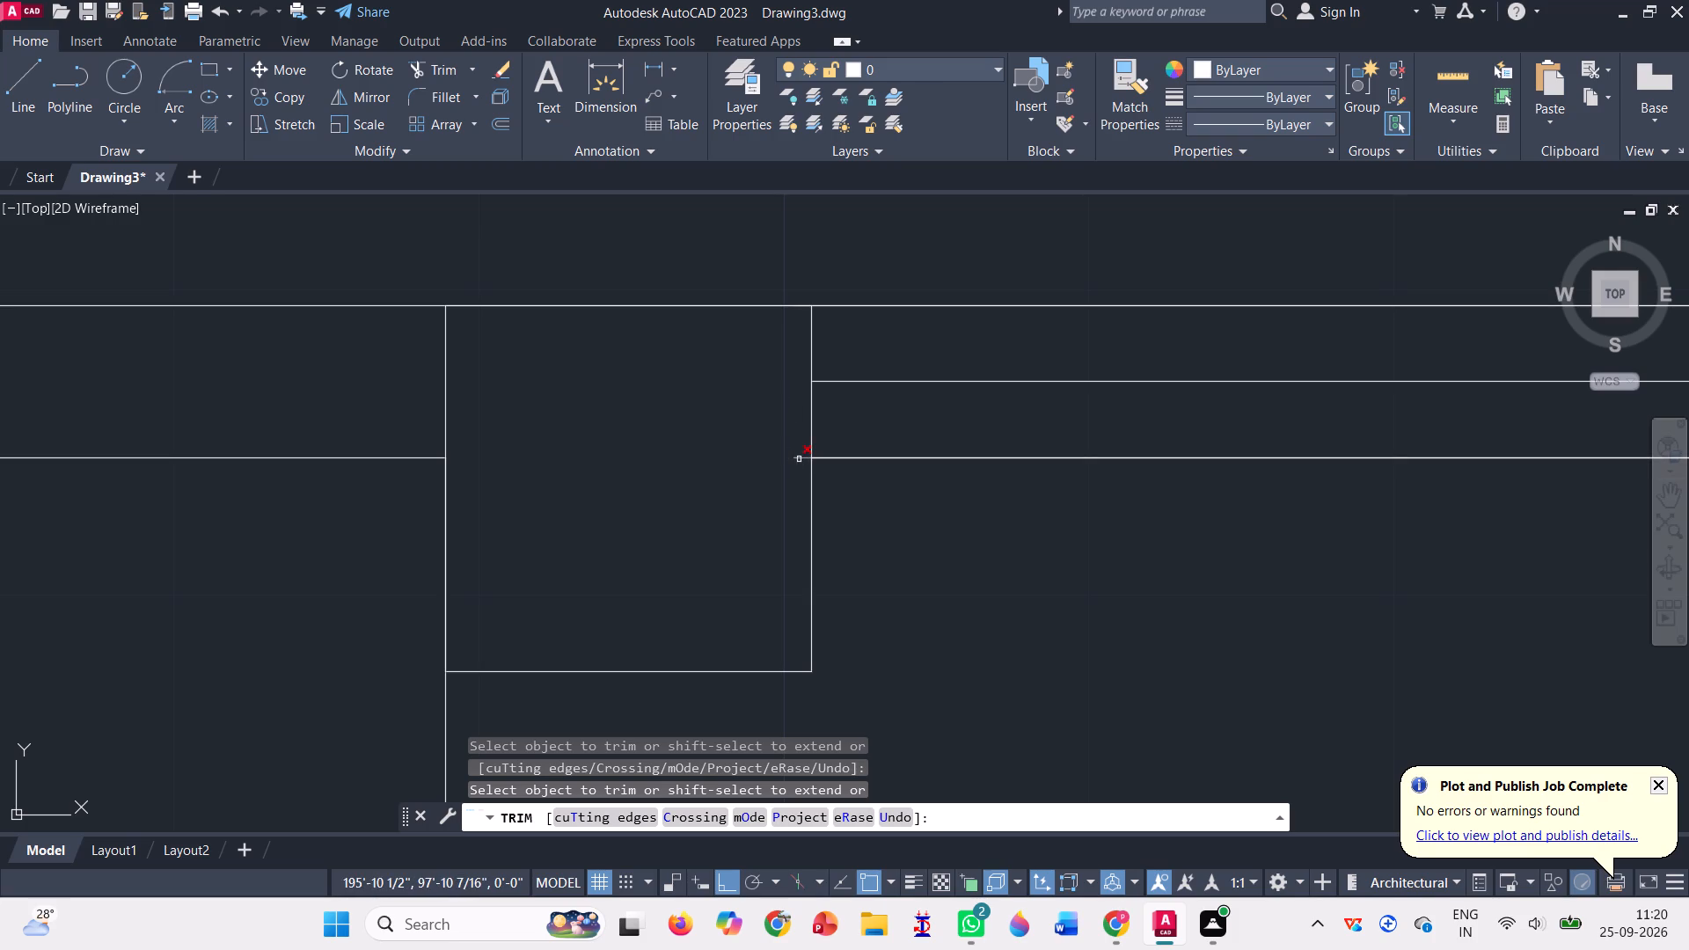
{"action": "left_click", "coordinate": [799, 459]}
{"action": "scroll", "coordinate": [802, 450], "scroll_direction": "up", "scroll_amount": 2}
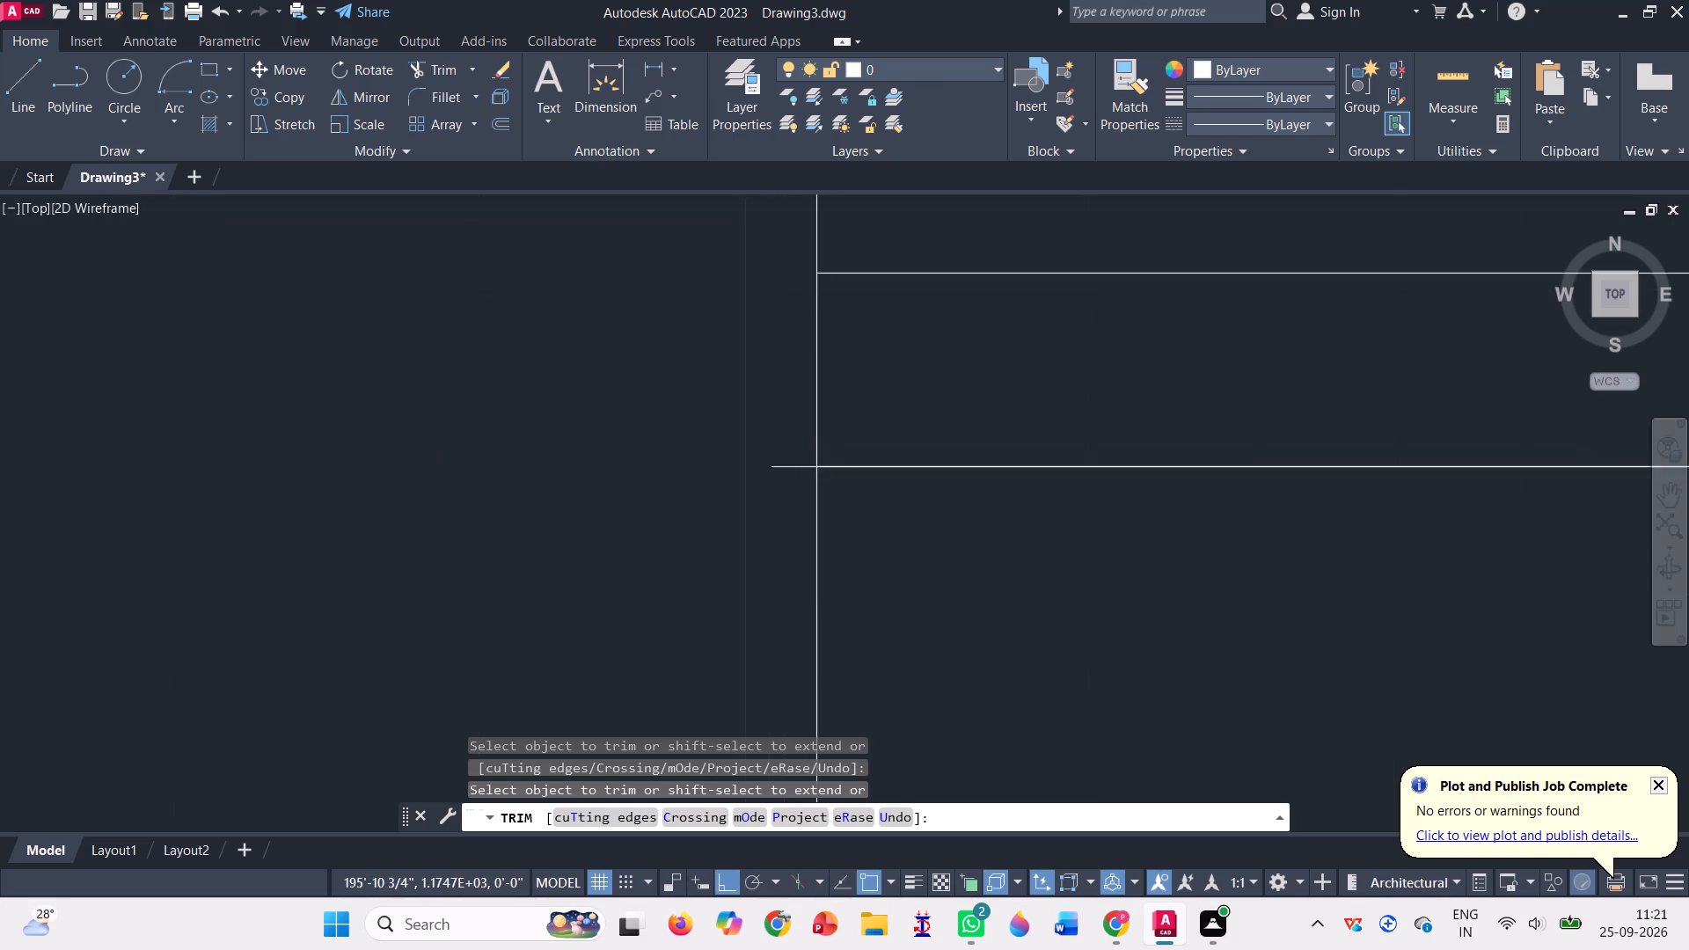
{"action": "scroll", "coordinate": [802, 450], "scroll_direction": "up", "scroll_amount": 2}
{"action": "left_click_drag", "start_coordinate": [796, 450], "coordinate": [761, 560]}
Trim the north window's end and the wall lines inside the square column at the northwest bedroom's east partition.
{"action": "scroll", "coordinate": [717, 435], "scroll_direction": "down", "scroll_amount": 2}
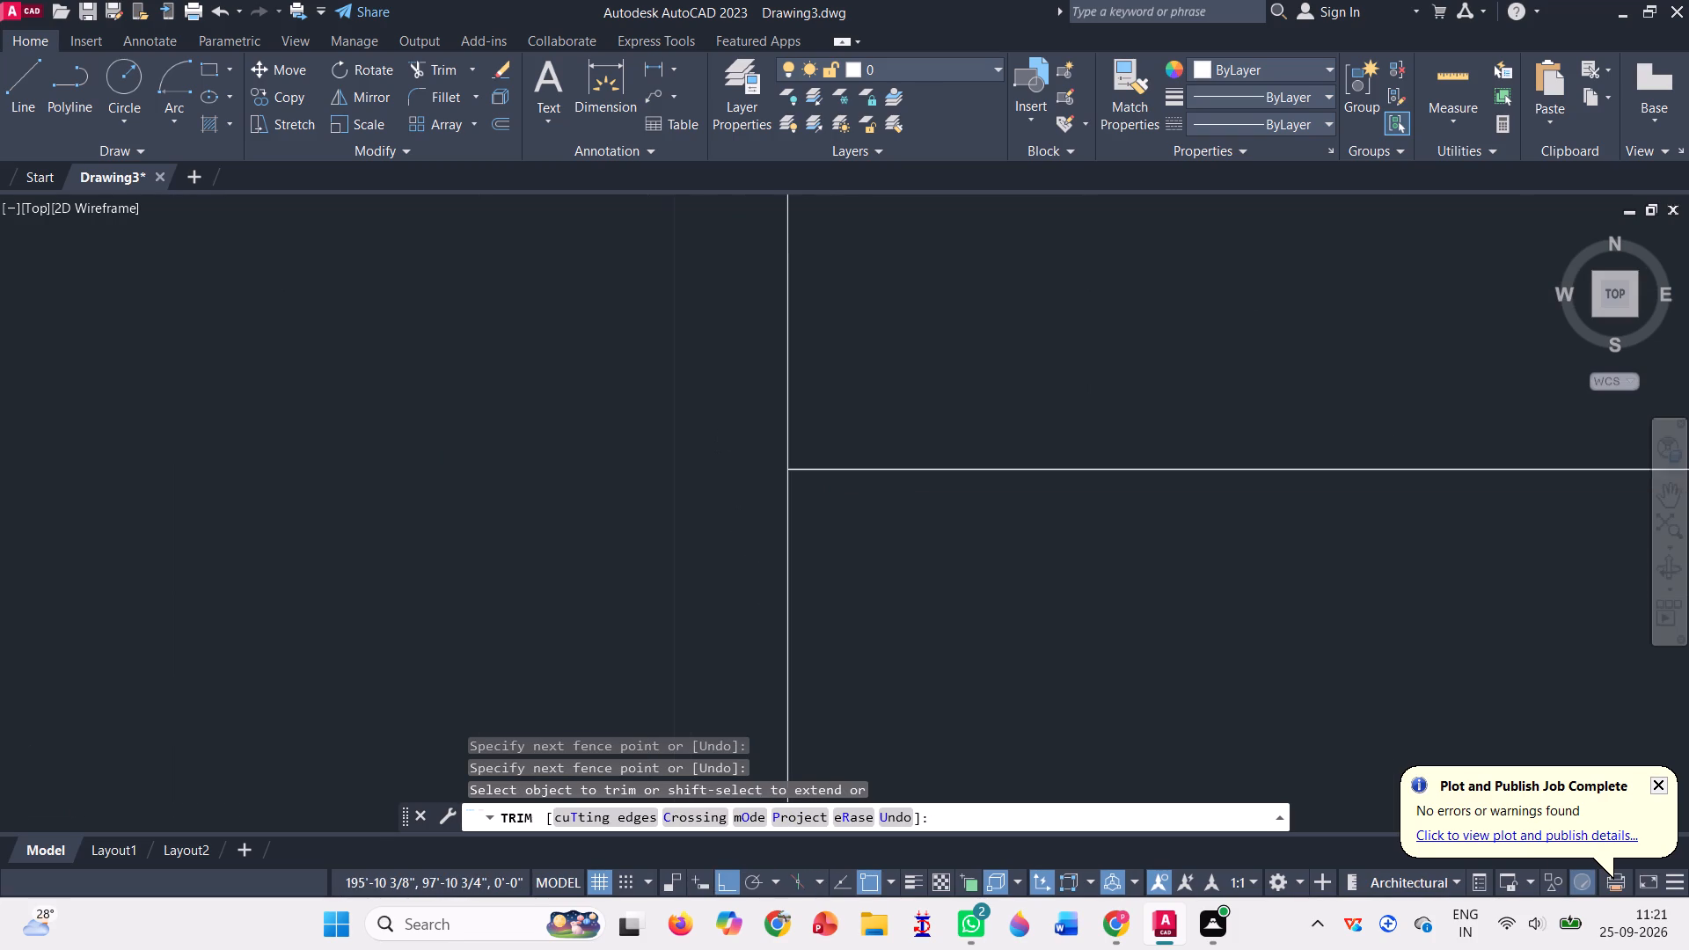
{"action": "scroll", "coordinate": [726, 426], "scroll_direction": "down", "scroll_amount": 5}
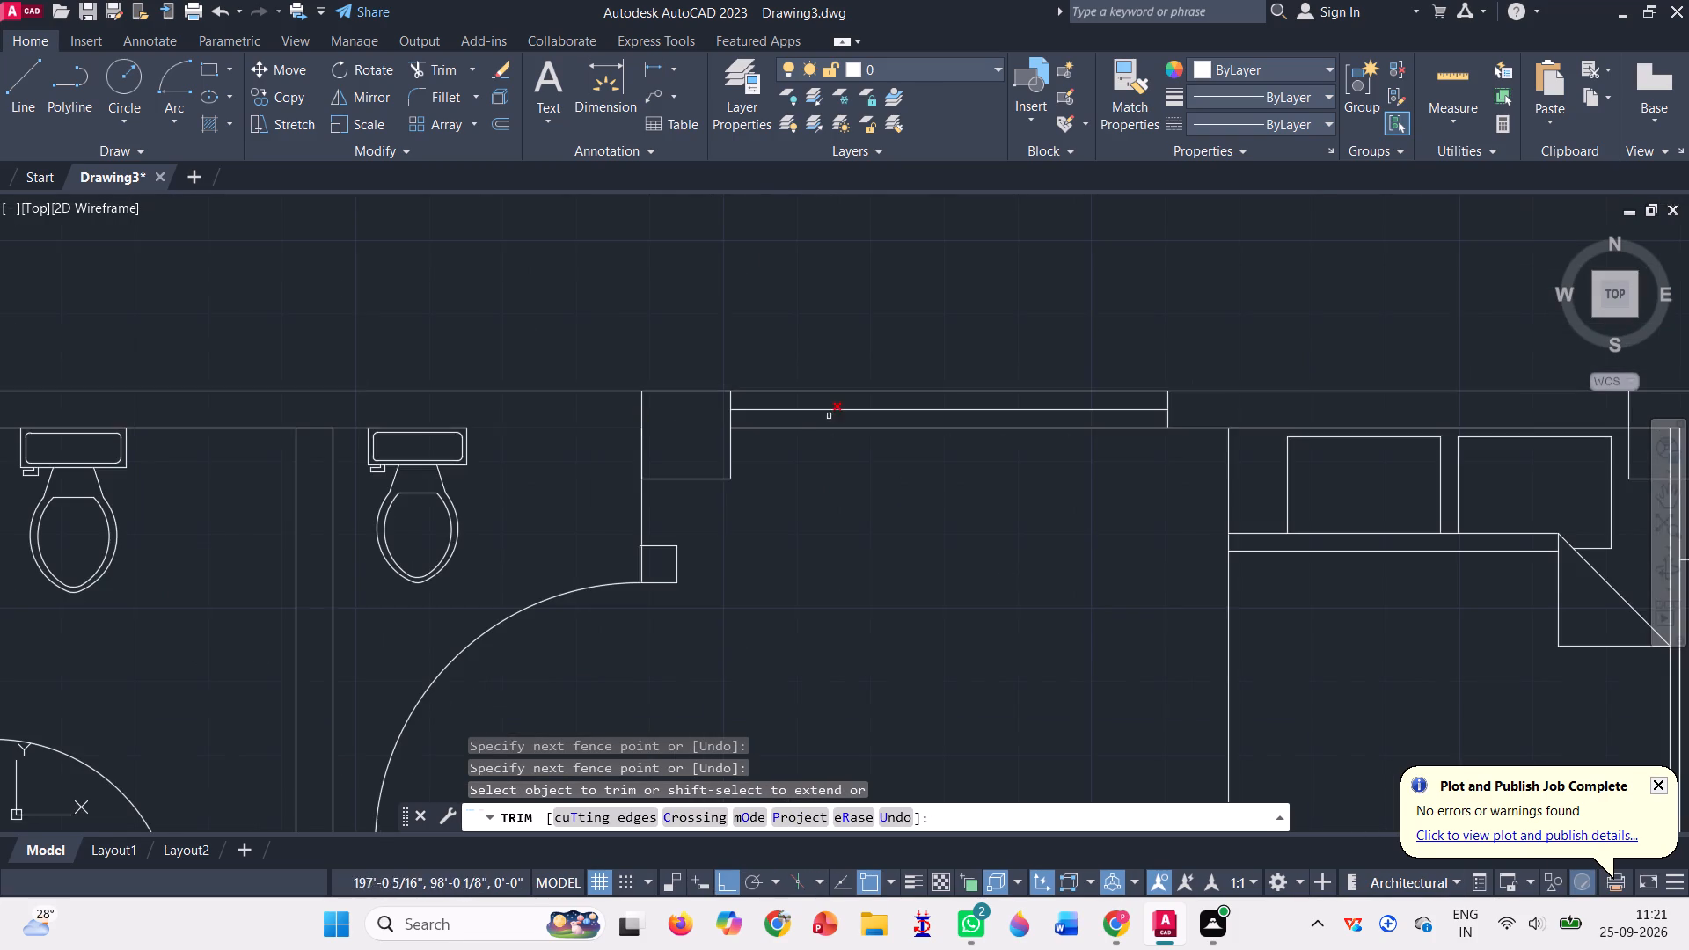
{"action": "scroll", "coordinate": [855, 406], "scroll_direction": "down", "scroll_amount": 2}
{"action": "scroll", "coordinate": [476, 400], "scroll_direction": "up", "scroll_amount": 3}
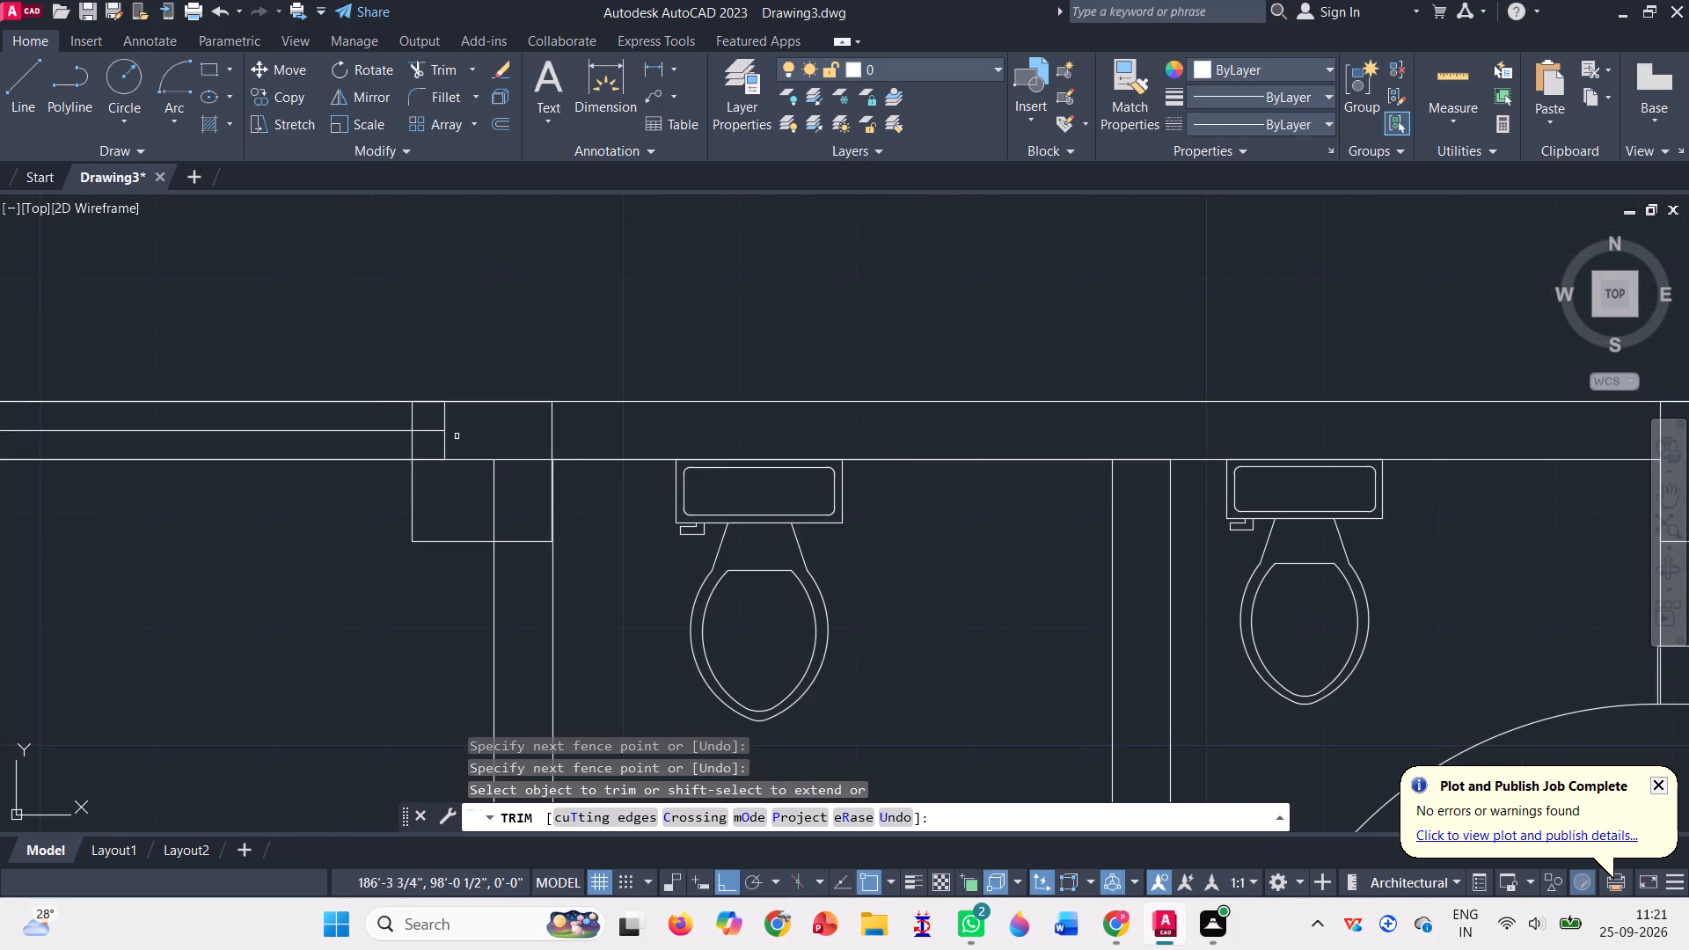
{"action": "left_click", "coordinate": [428, 429]}
{"action": "left_click", "coordinate": [446, 419]}
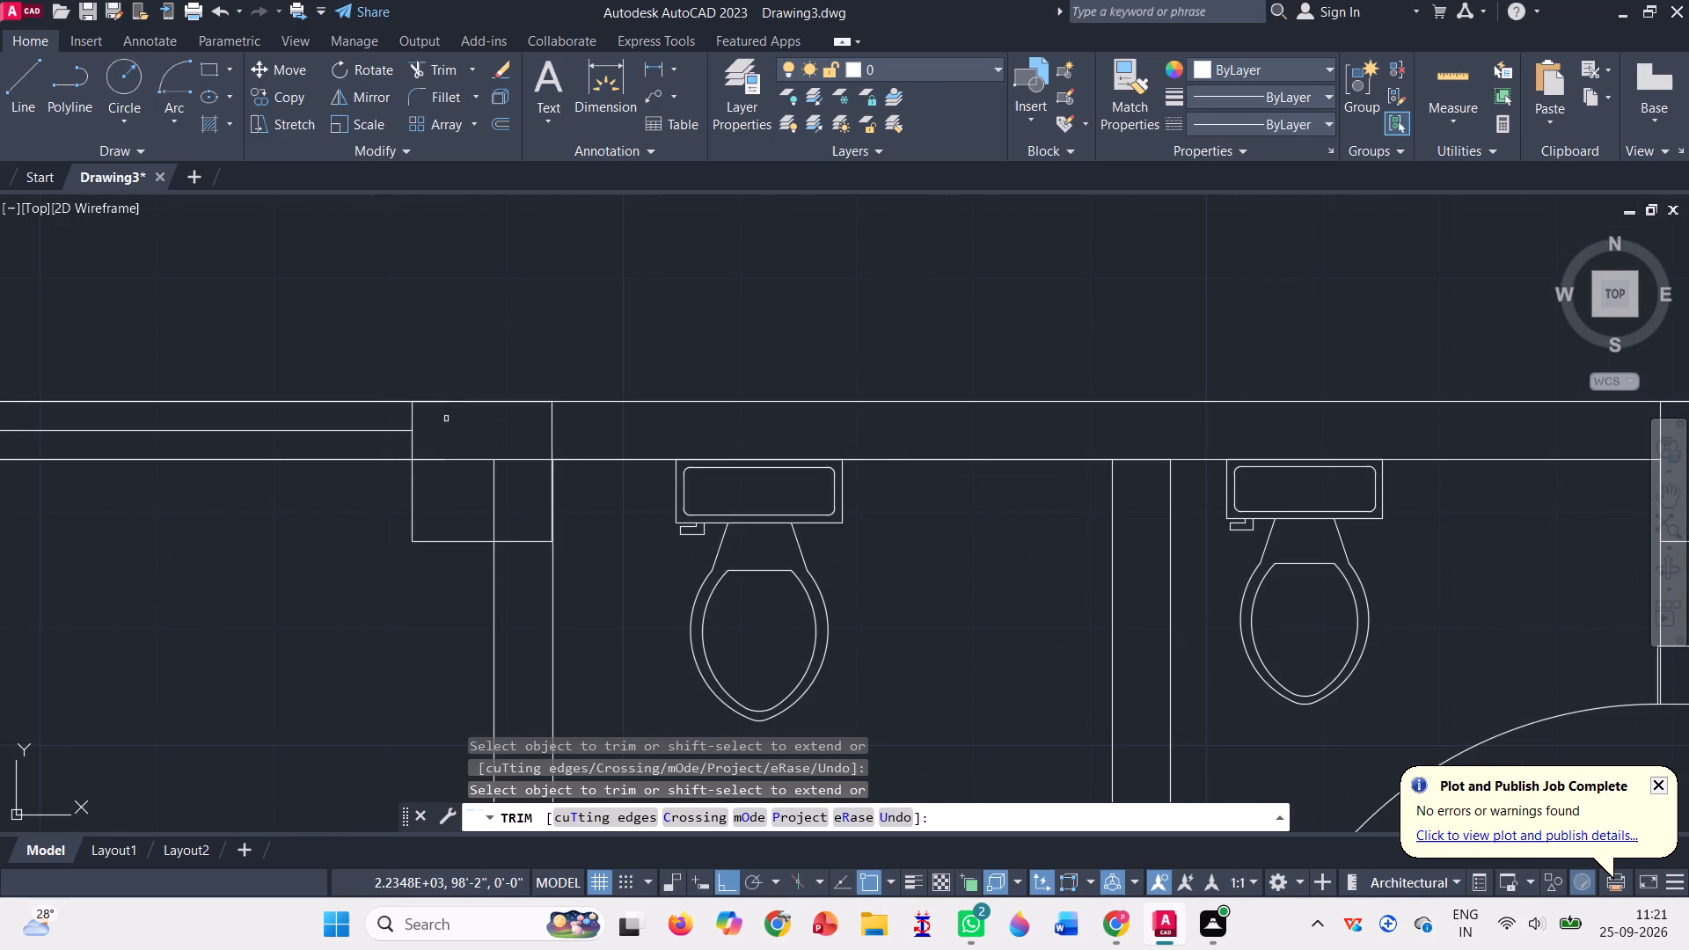
{"action": "left_click_drag", "start_coordinate": [464, 449], "coordinate": [518, 485]}
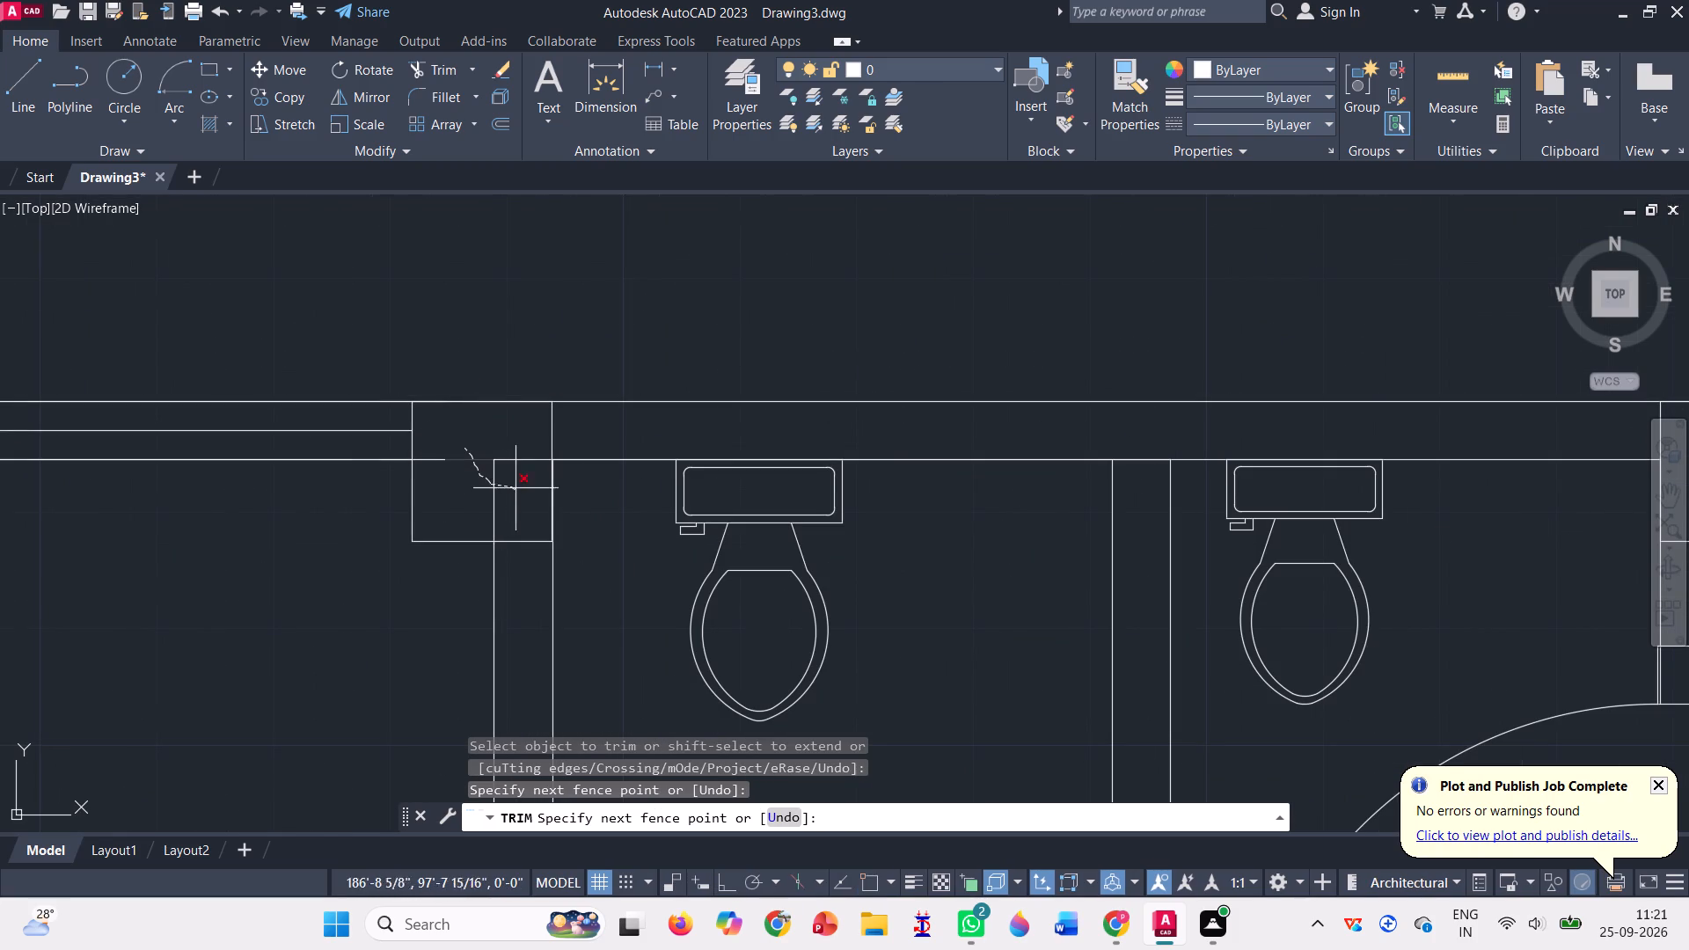
{"action": "left_click_drag", "start_coordinate": [518, 485], "coordinate": [542, 450]}
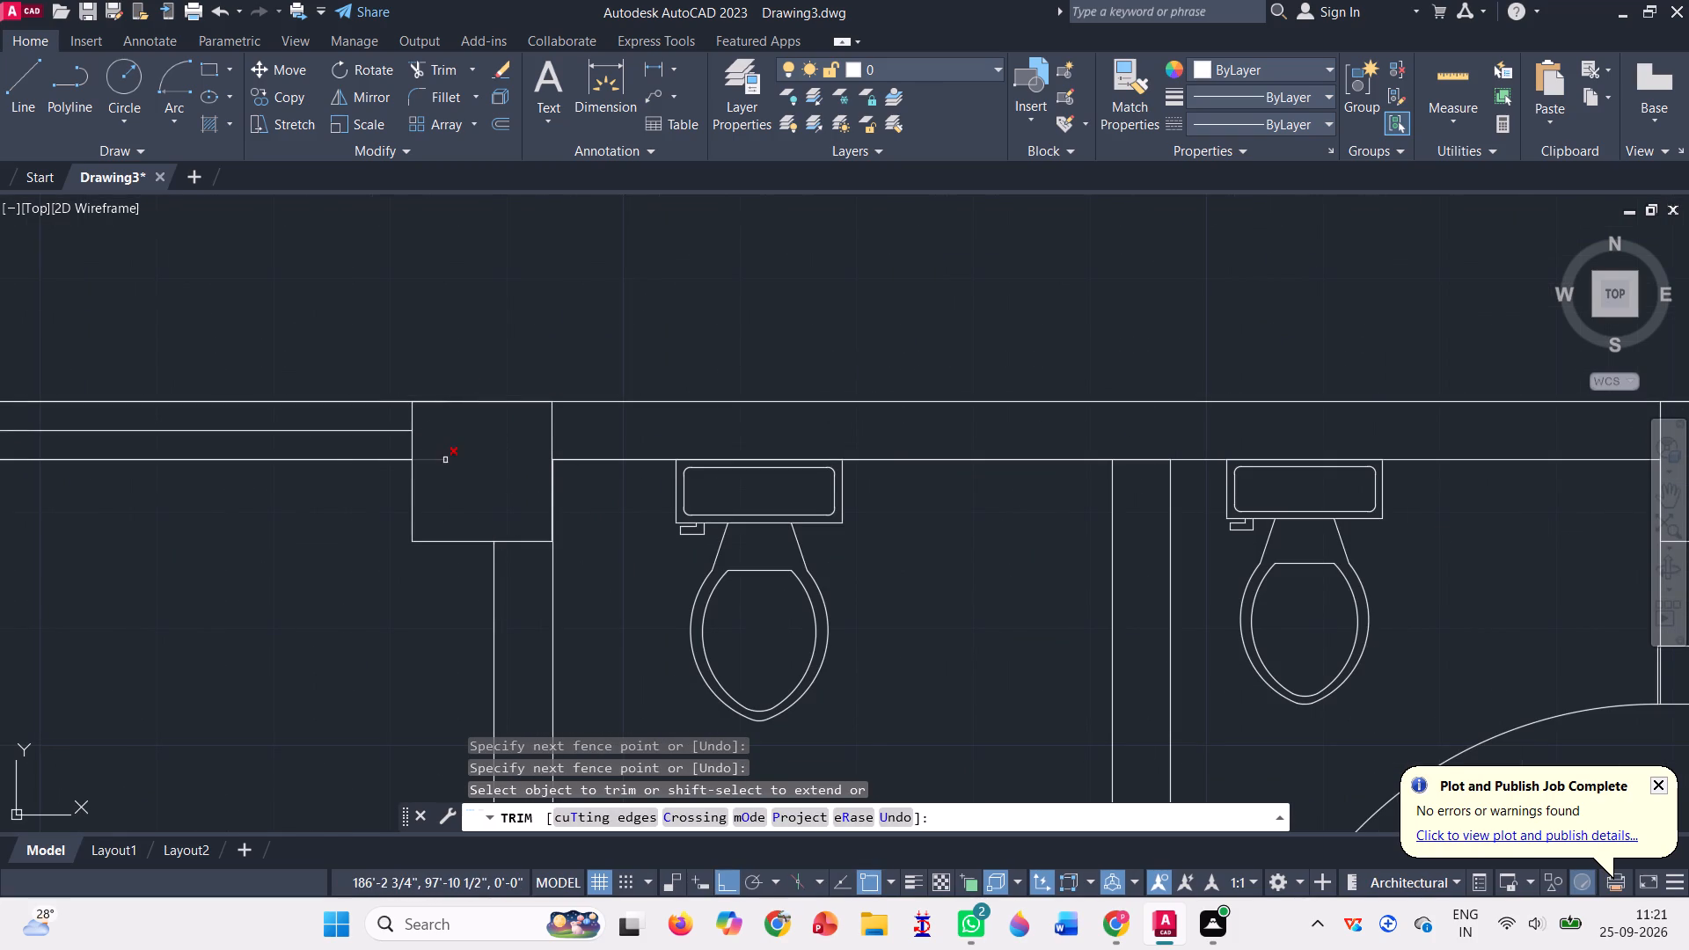
{"action": "left_click", "coordinate": [445, 460]}
Trim the inner wall lines inside the square column at the floor plan's northwest corner.
{"action": "scroll", "coordinate": [622, 368], "scroll_direction": "down", "scroll_amount": 3}
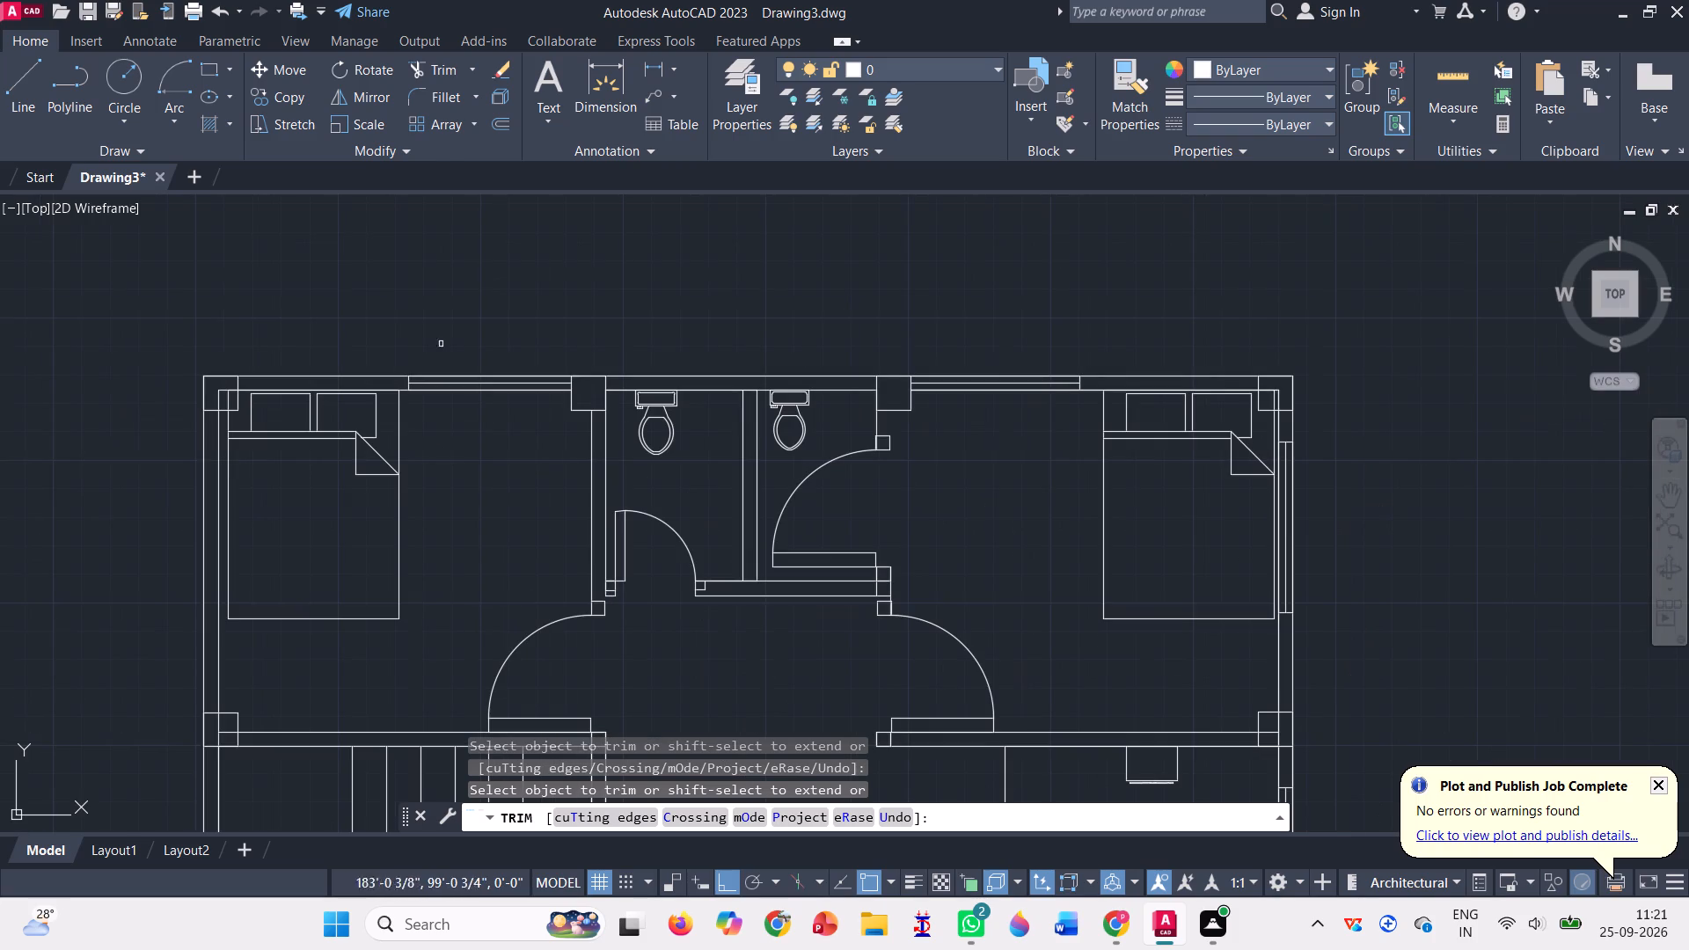
{"action": "scroll", "coordinate": [202, 398], "scroll_direction": "up", "scroll_amount": 5}
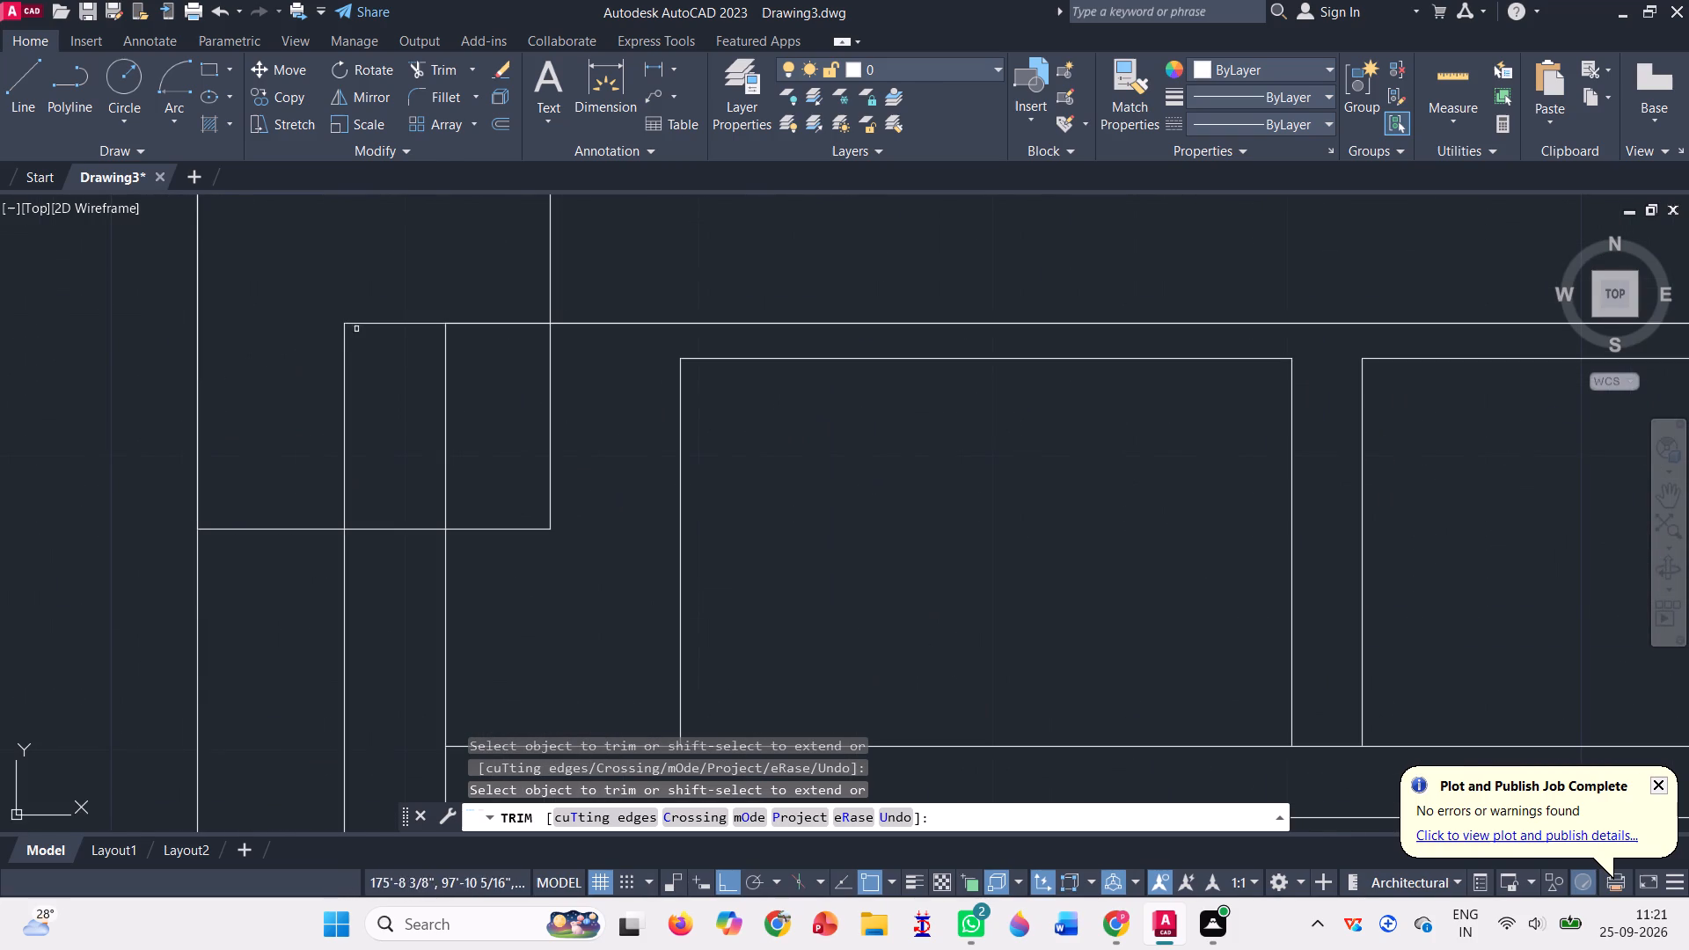
{"action": "left_click_drag", "start_coordinate": [427, 297], "coordinate": [331, 417]}
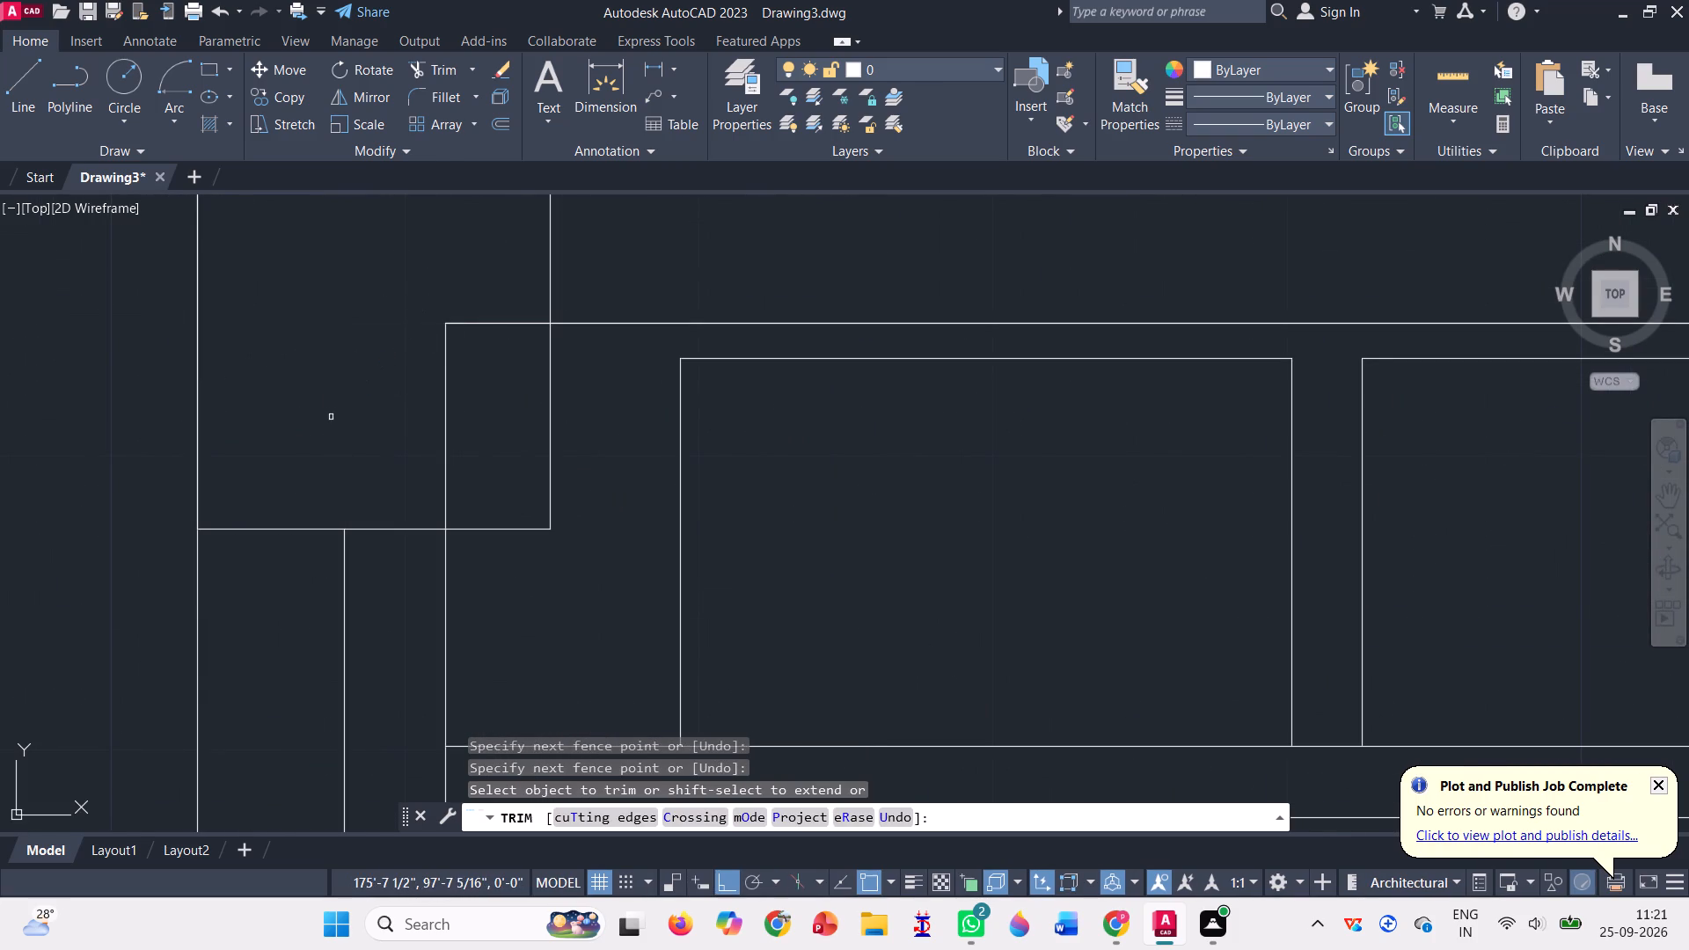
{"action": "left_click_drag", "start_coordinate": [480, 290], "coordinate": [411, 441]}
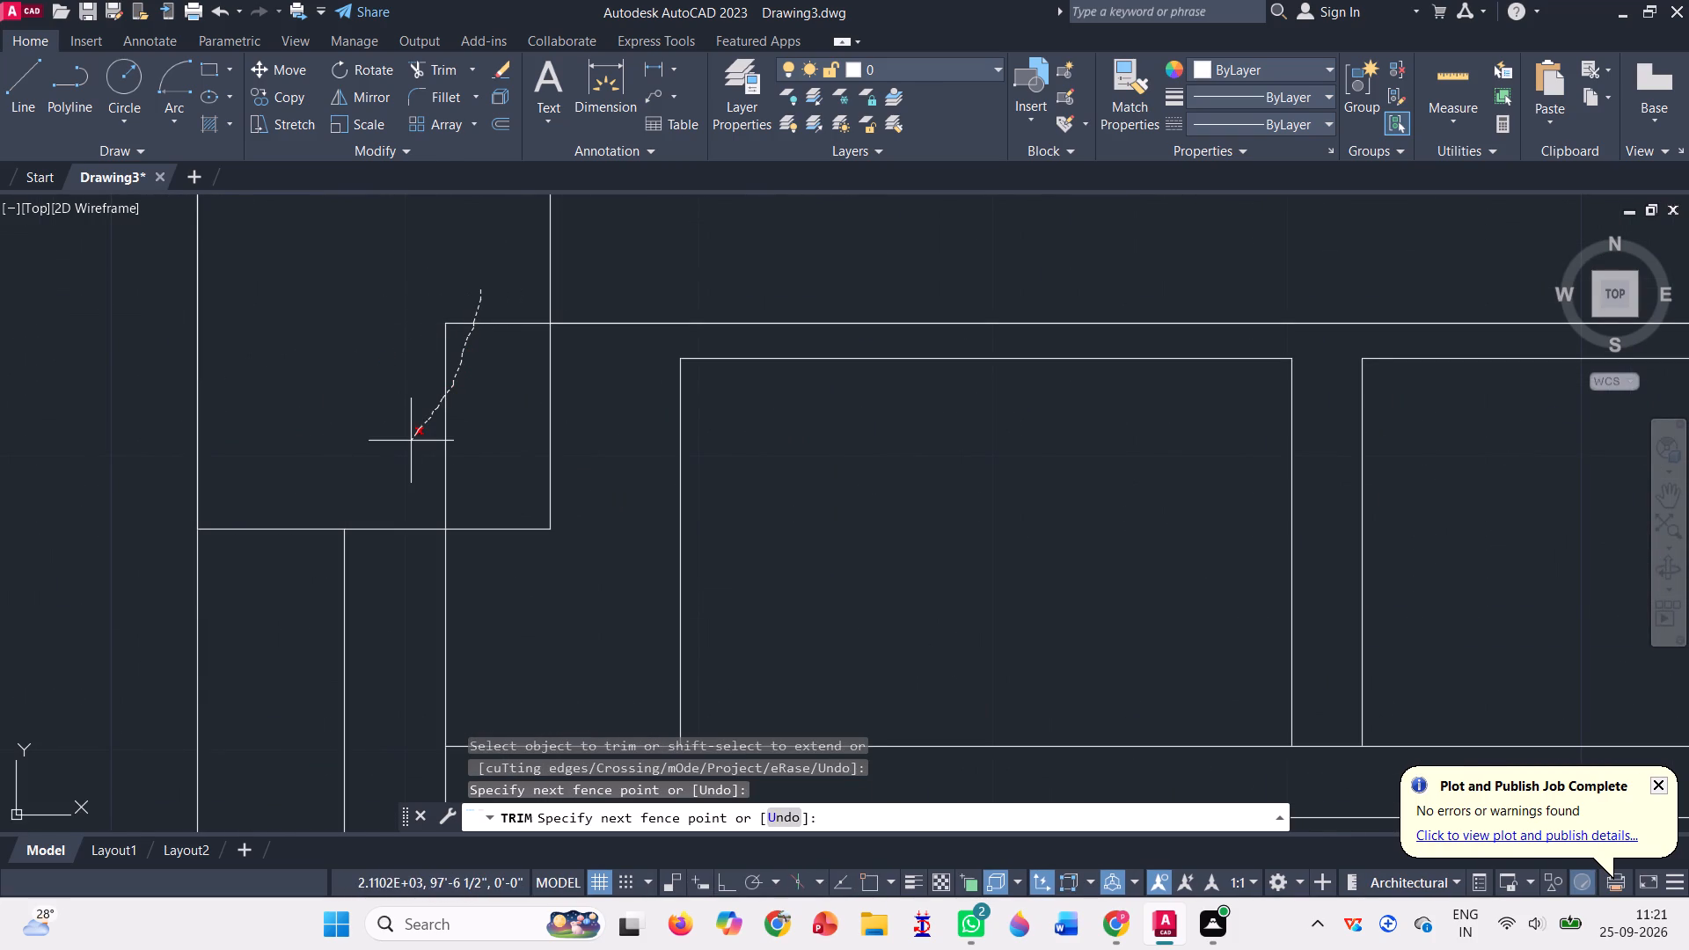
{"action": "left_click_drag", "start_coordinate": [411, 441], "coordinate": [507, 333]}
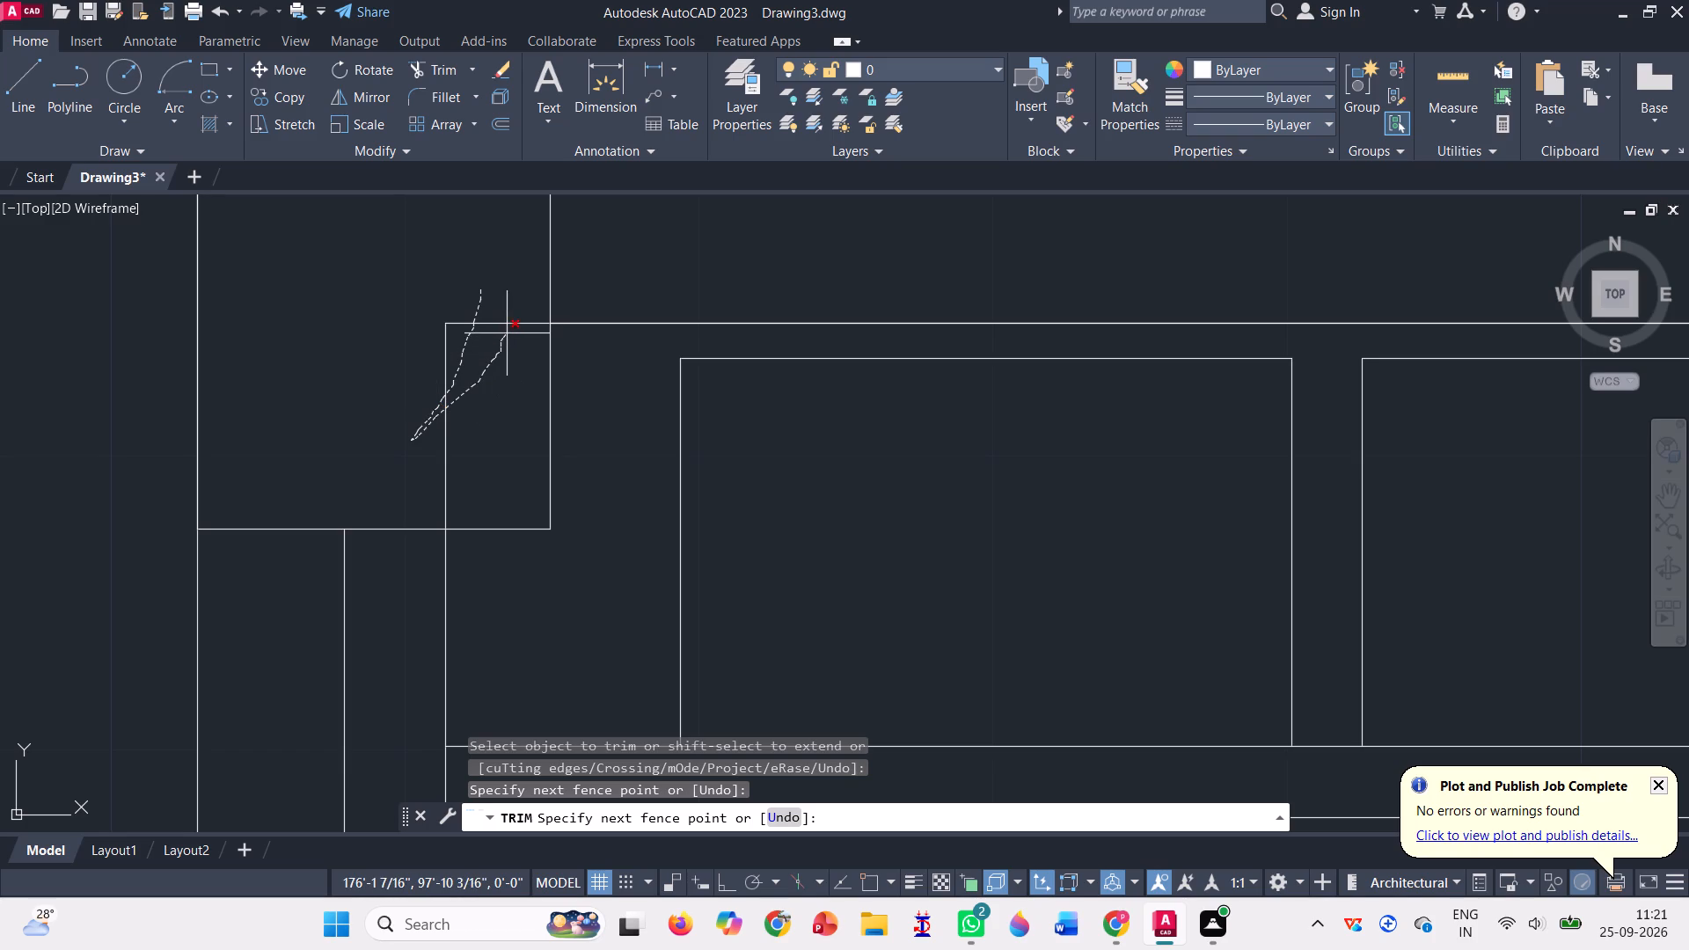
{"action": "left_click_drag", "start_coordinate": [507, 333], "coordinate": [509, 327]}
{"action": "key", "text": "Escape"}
Use Trim to remove the wall lines inside the west-wall column at the northwest bedroom's south wall.
{"action": "scroll", "coordinate": [399, 281], "scroll_direction": "down", "scroll_amount": 4}
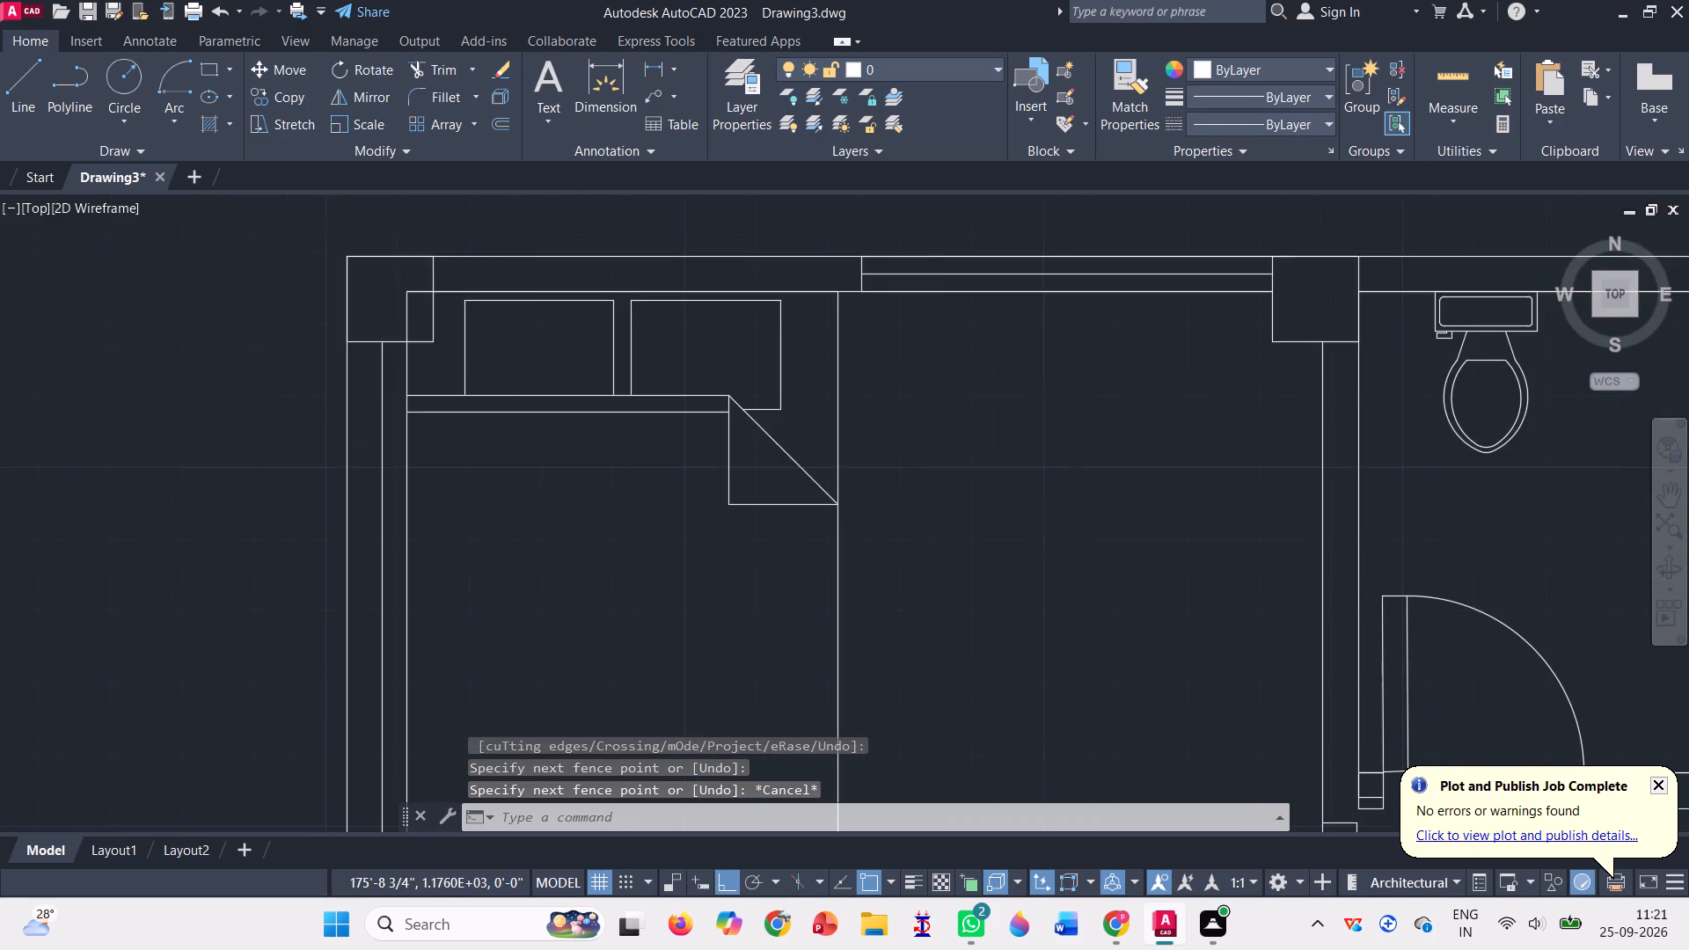
{"action": "scroll", "coordinate": [388, 281], "scroll_direction": "down", "scroll_amount": 2}
{"action": "scroll", "coordinate": [401, 476], "scroll_direction": "up", "scroll_amount": 2}
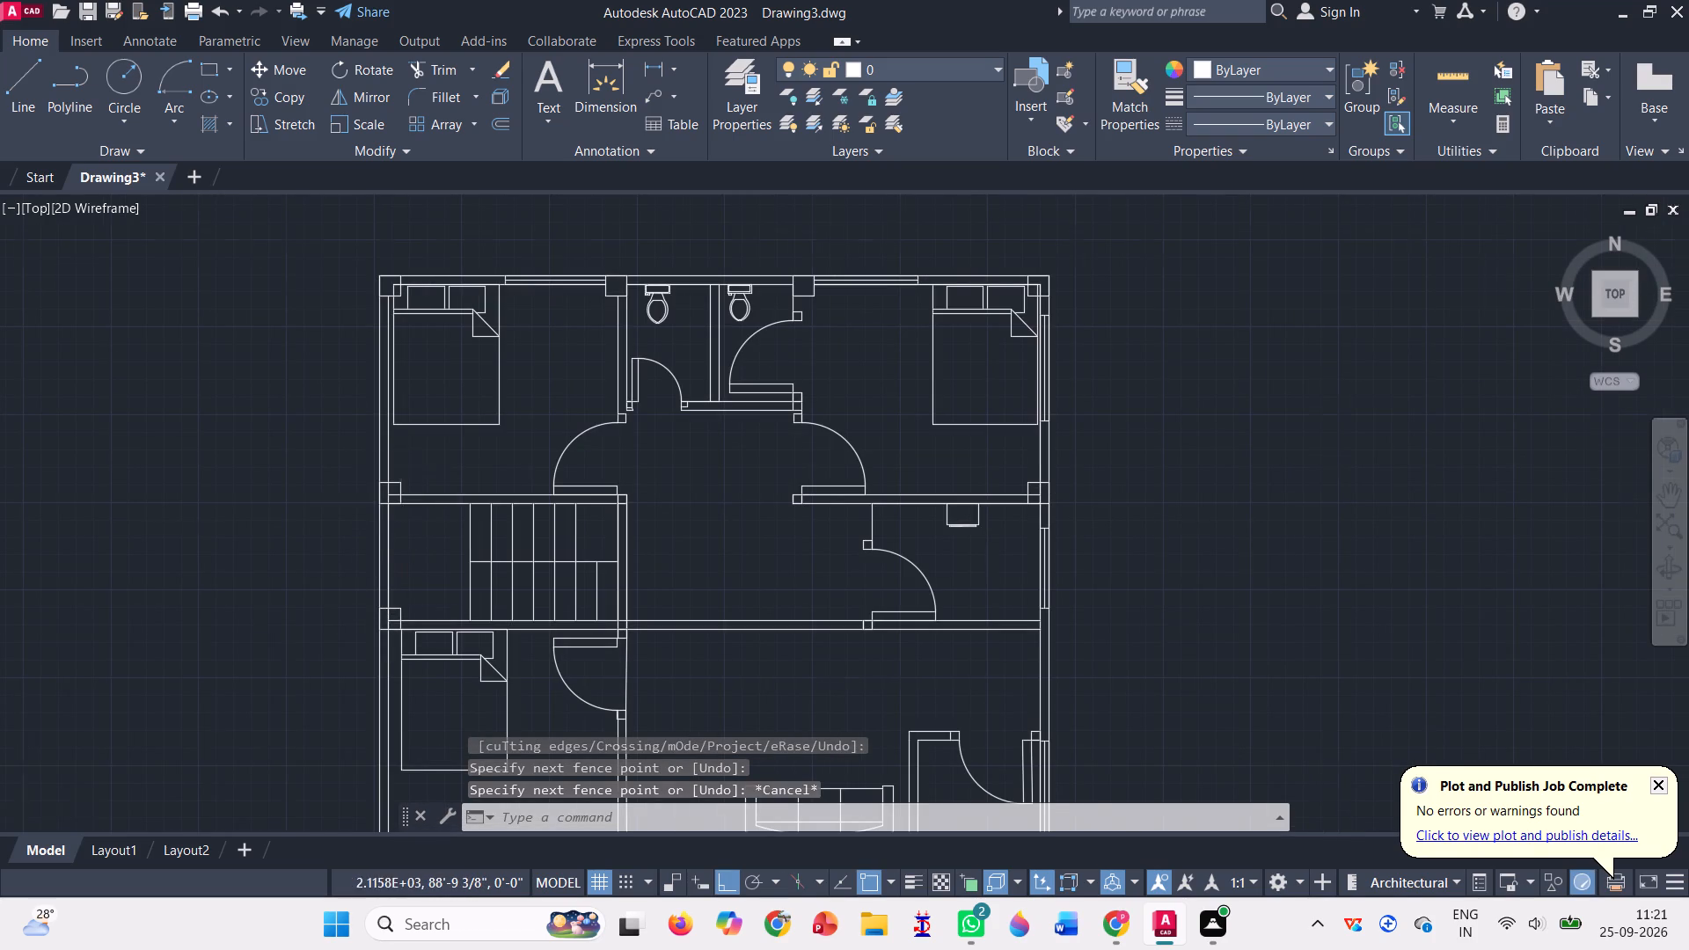
{"action": "scroll", "coordinate": [401, 476], "scroll_direction": "up", "scroll_amount": 2}
{"action": "left_click_drag", "start_coordinate": [289, 538], "coordinate": [322, 609]}
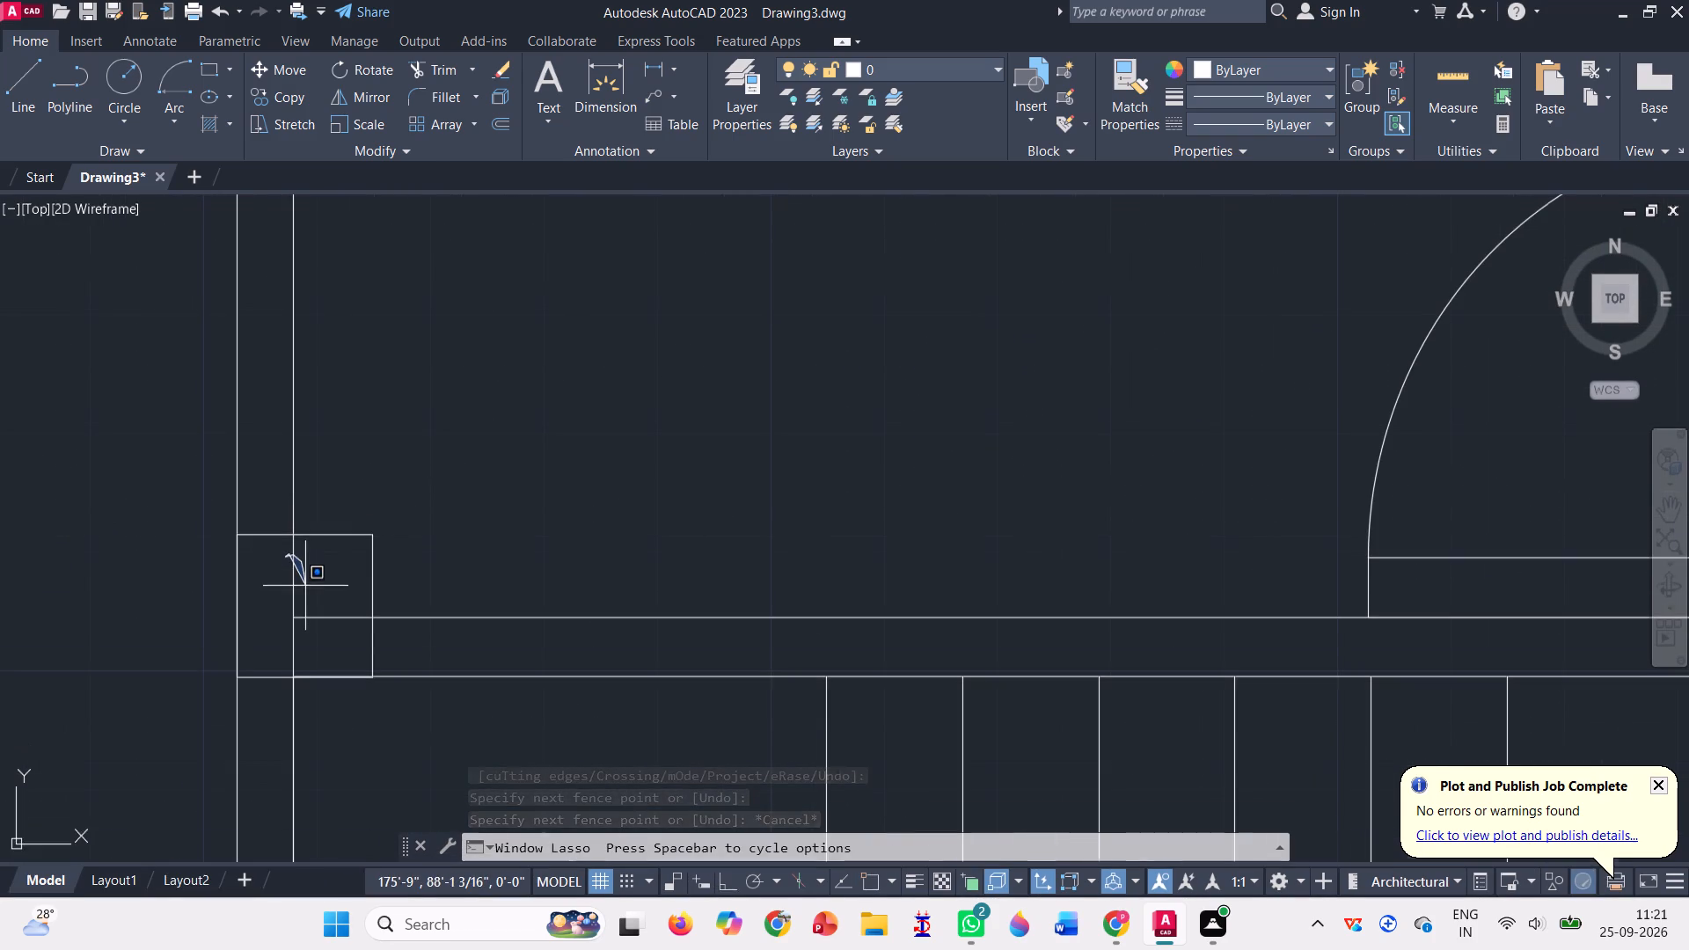
{"action": "left_click_drag", "start_coordinate": [322, 609], "coordinate": [318, 647]}
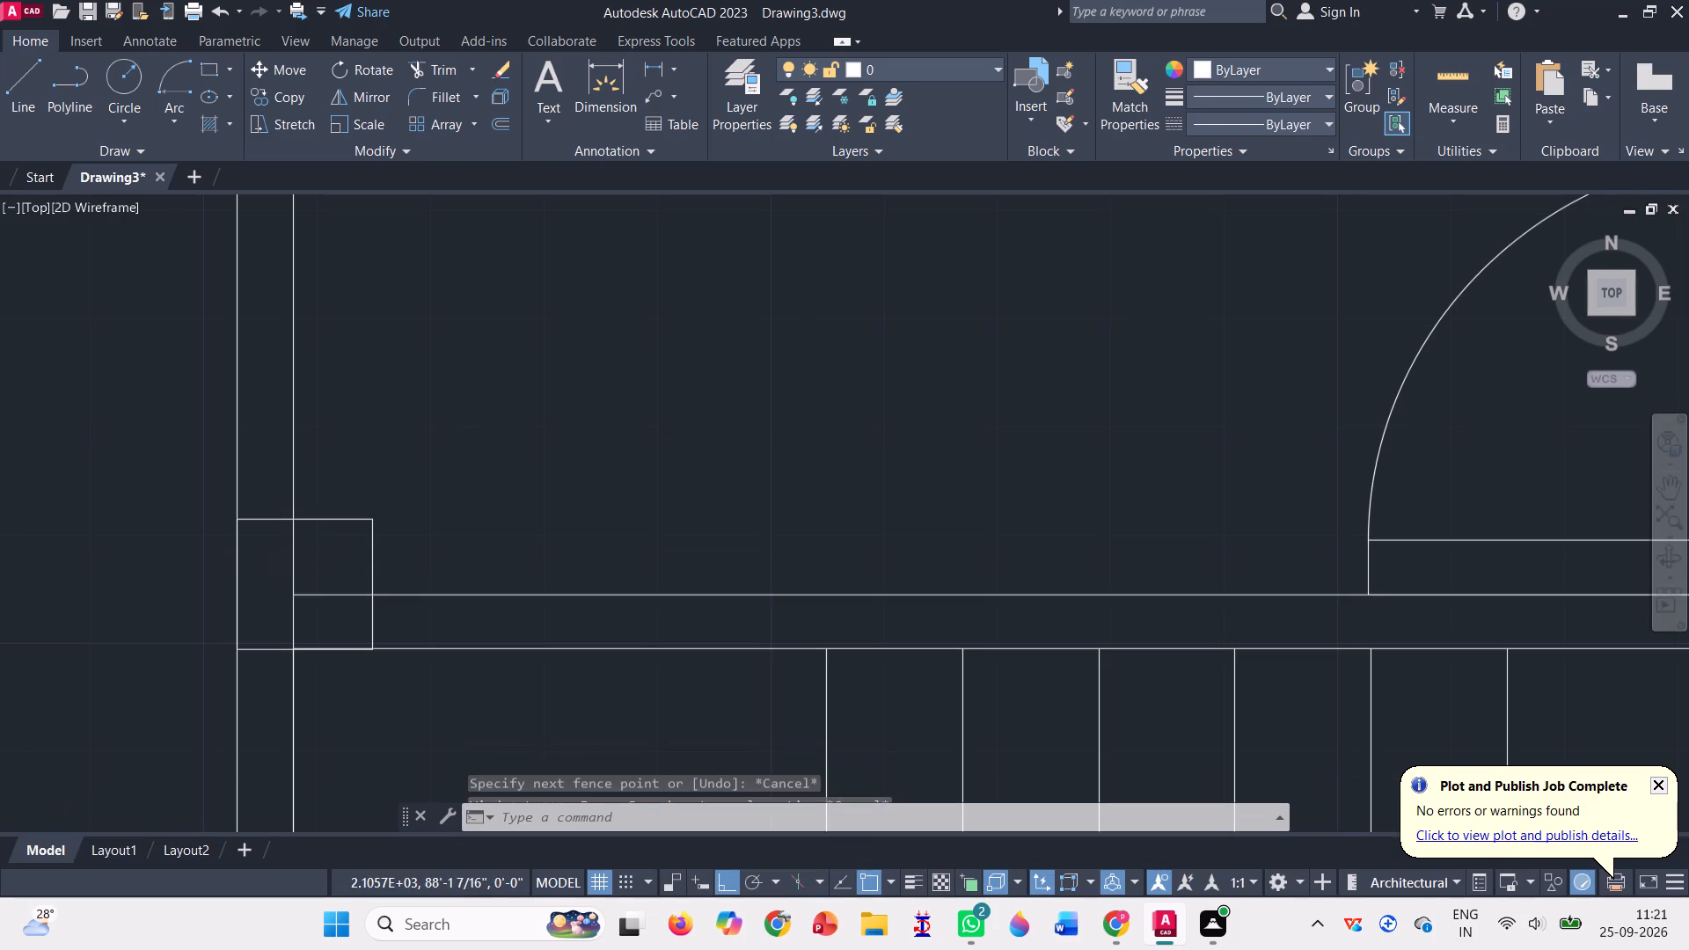
{"action": "left_click", "coordinate": [420, 80]}
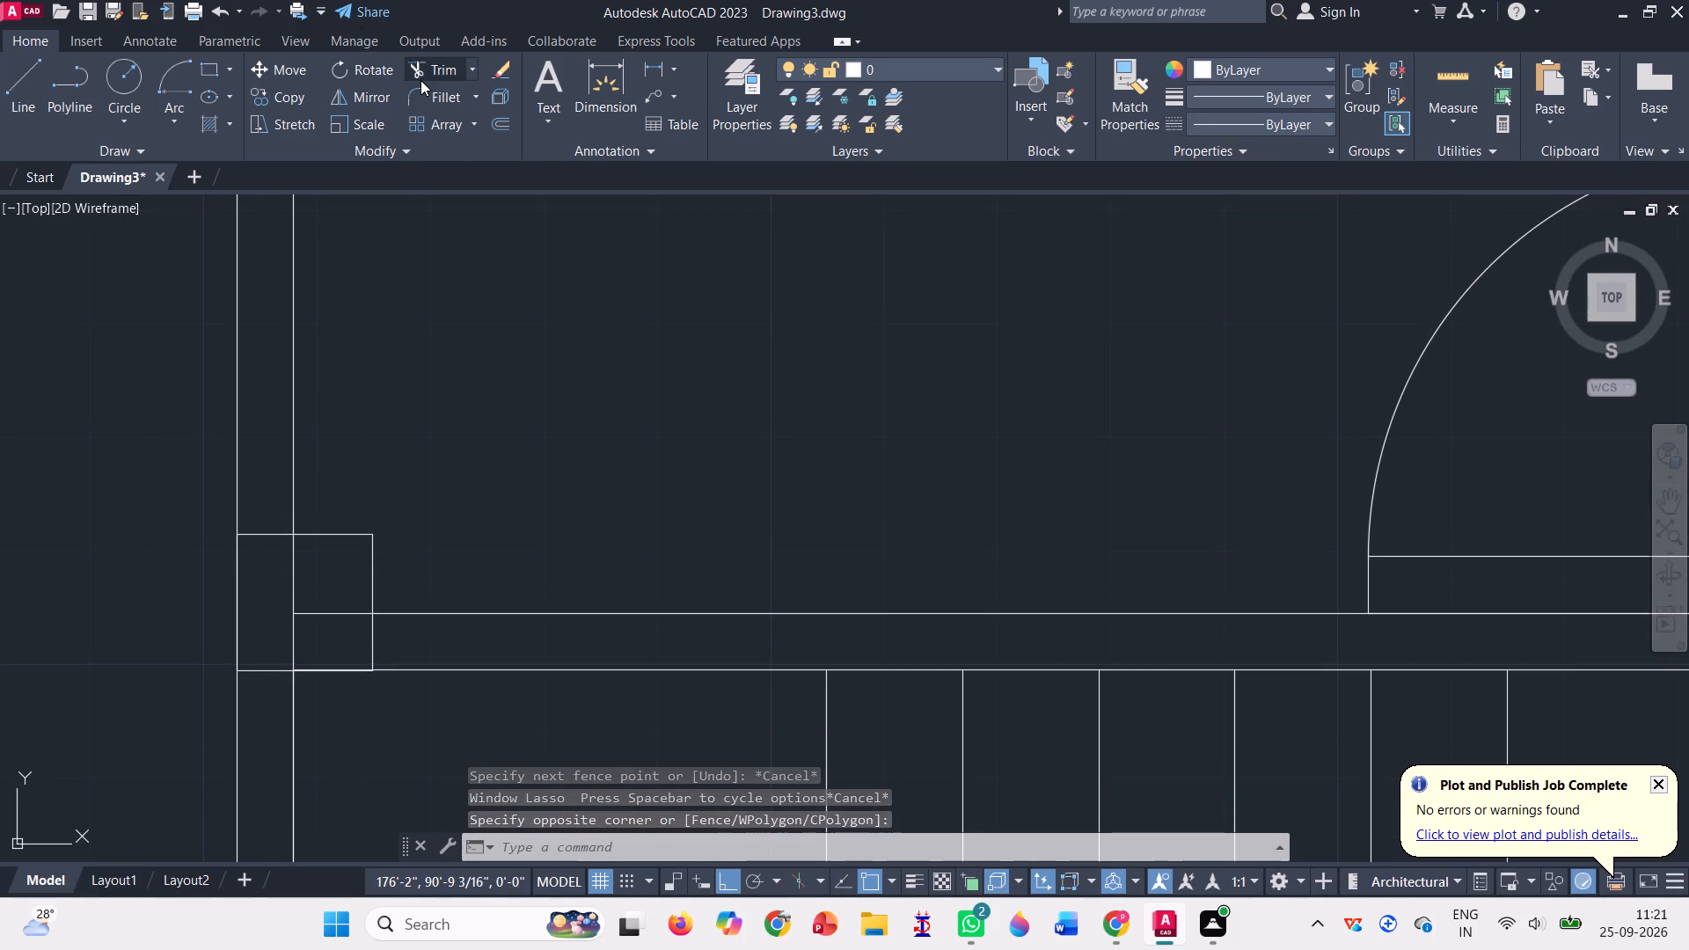
{"action": "left_click_drag", "start_coordinate": [268, 569], "coordinate": [301, 647]}
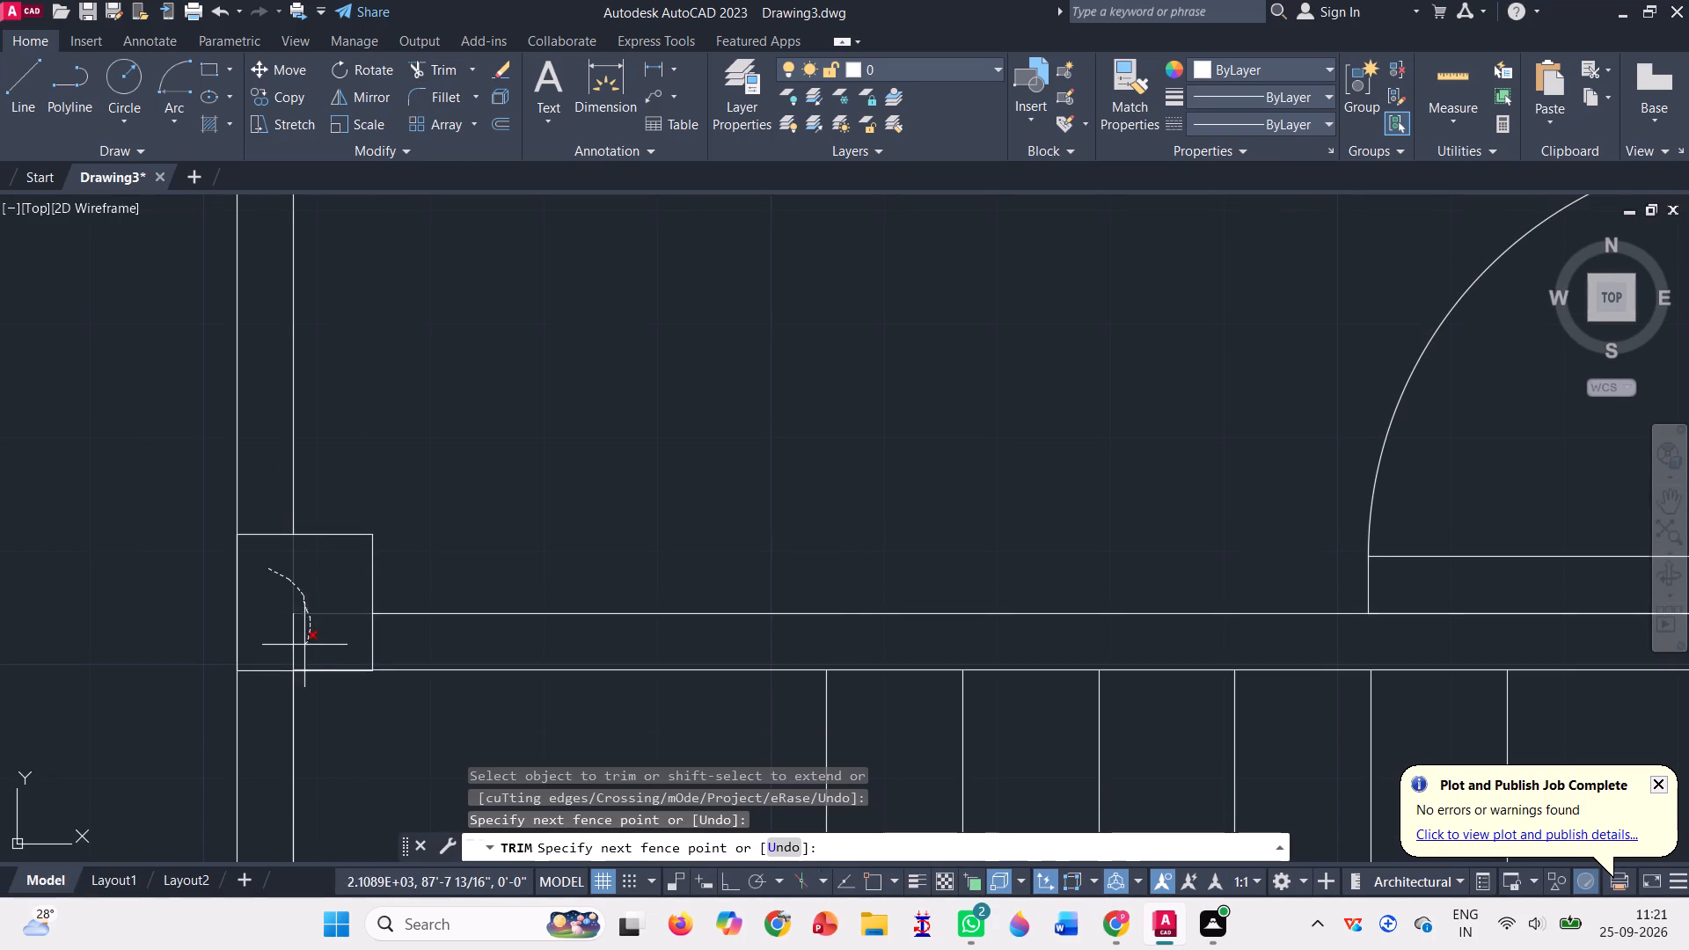
{"action": "left_click_drag", "start_coordinate": [301, 647], "coordinate": [285, 630]}
Trim the wall lines inside the west-wall column at the wall between the staircase and the southwest bedroom.
{"action": "scroll", "coordinate": [285, 606], "scroll_direction": "down", "scroll_amount": 2}
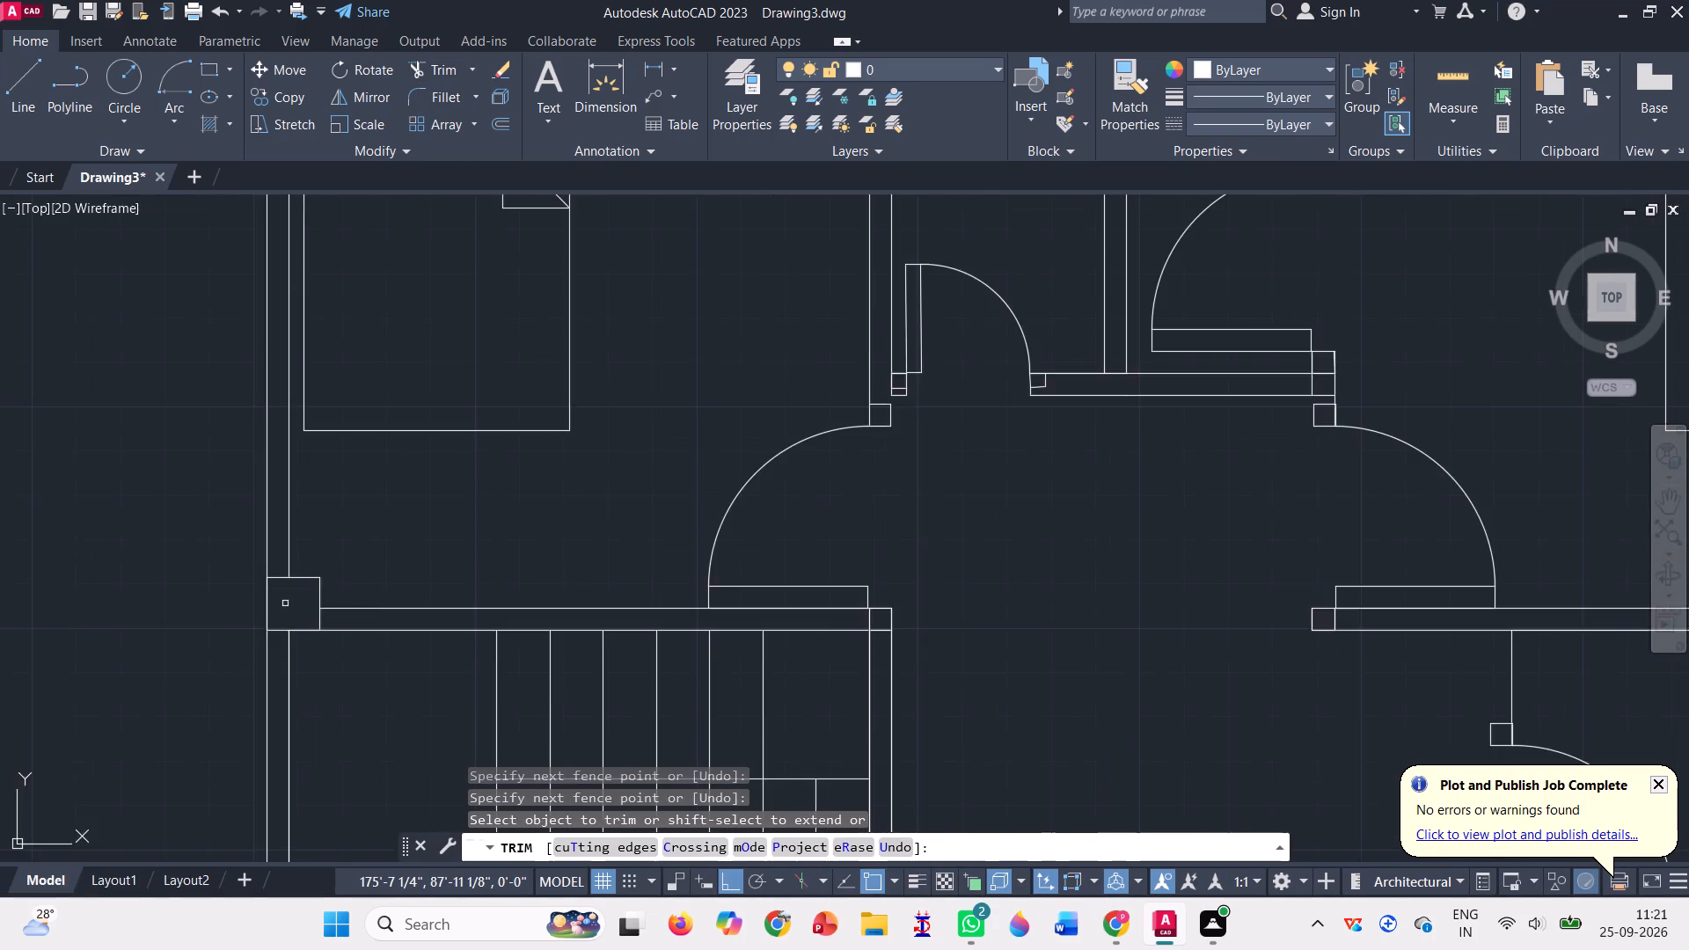
{"action": "scroll", "coordinate": [285, 603], "scroll_direction": "down", "scroll_amount": 3}
{"action": "scroll", "coordinate": [269, 718], "scroll_direction": "up", "scroll_amount": 2}
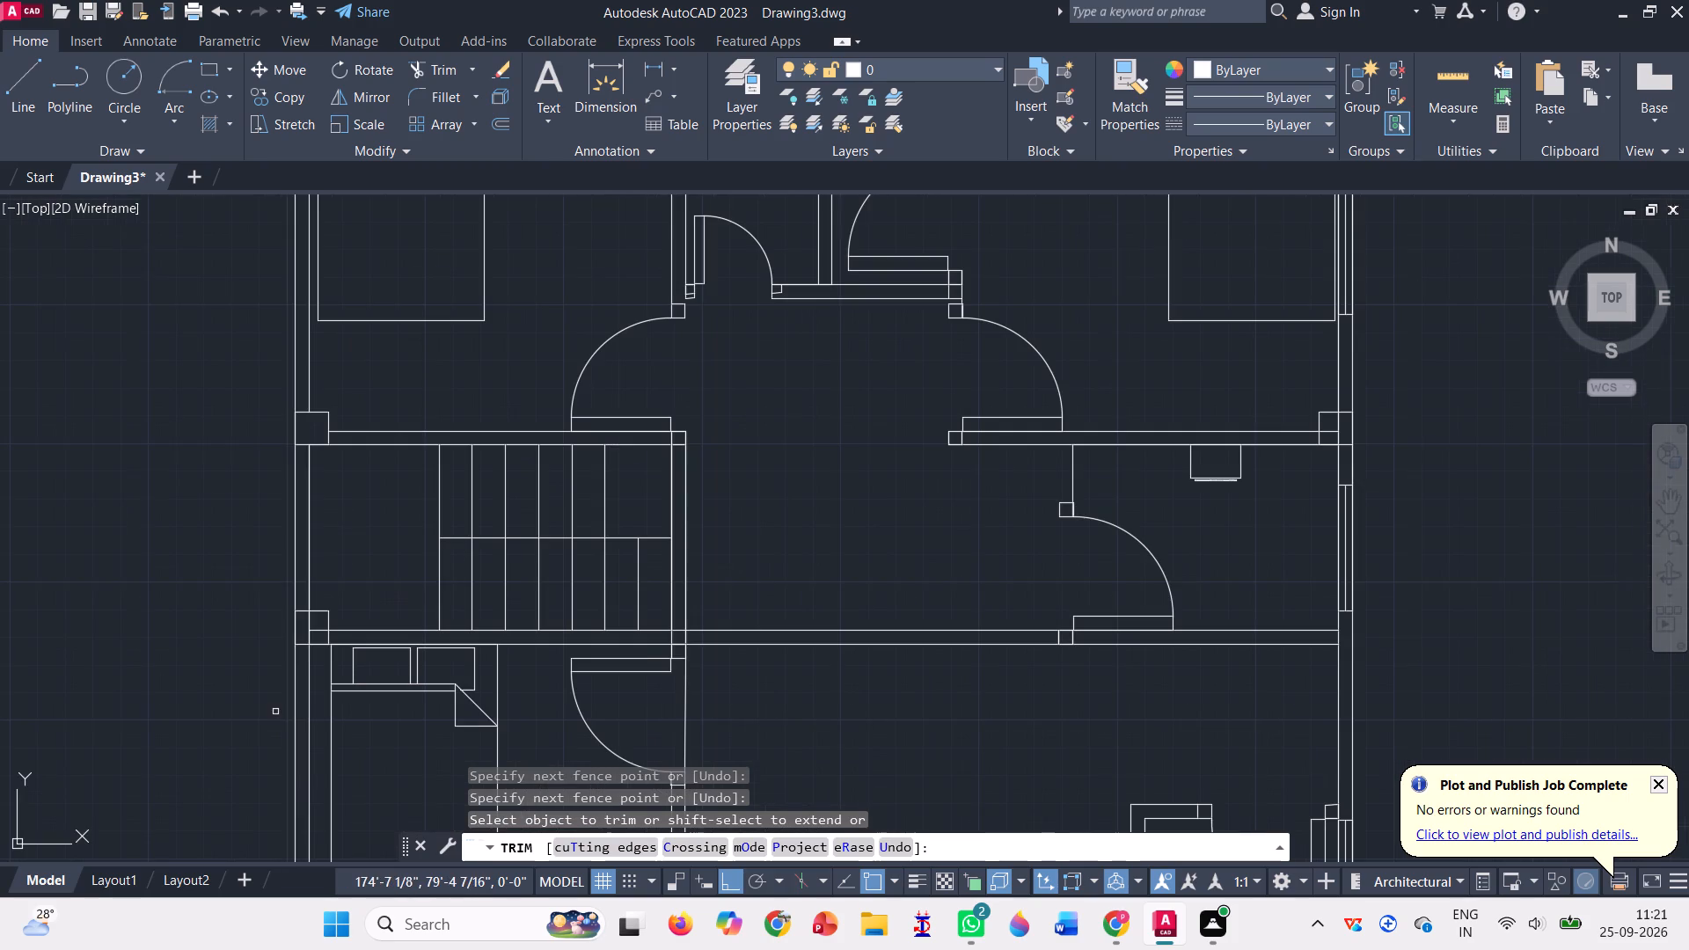
{"action": "scroll", "coordinate": [300, 647], "scroll_direction": "up", "scroll_amount": 4}
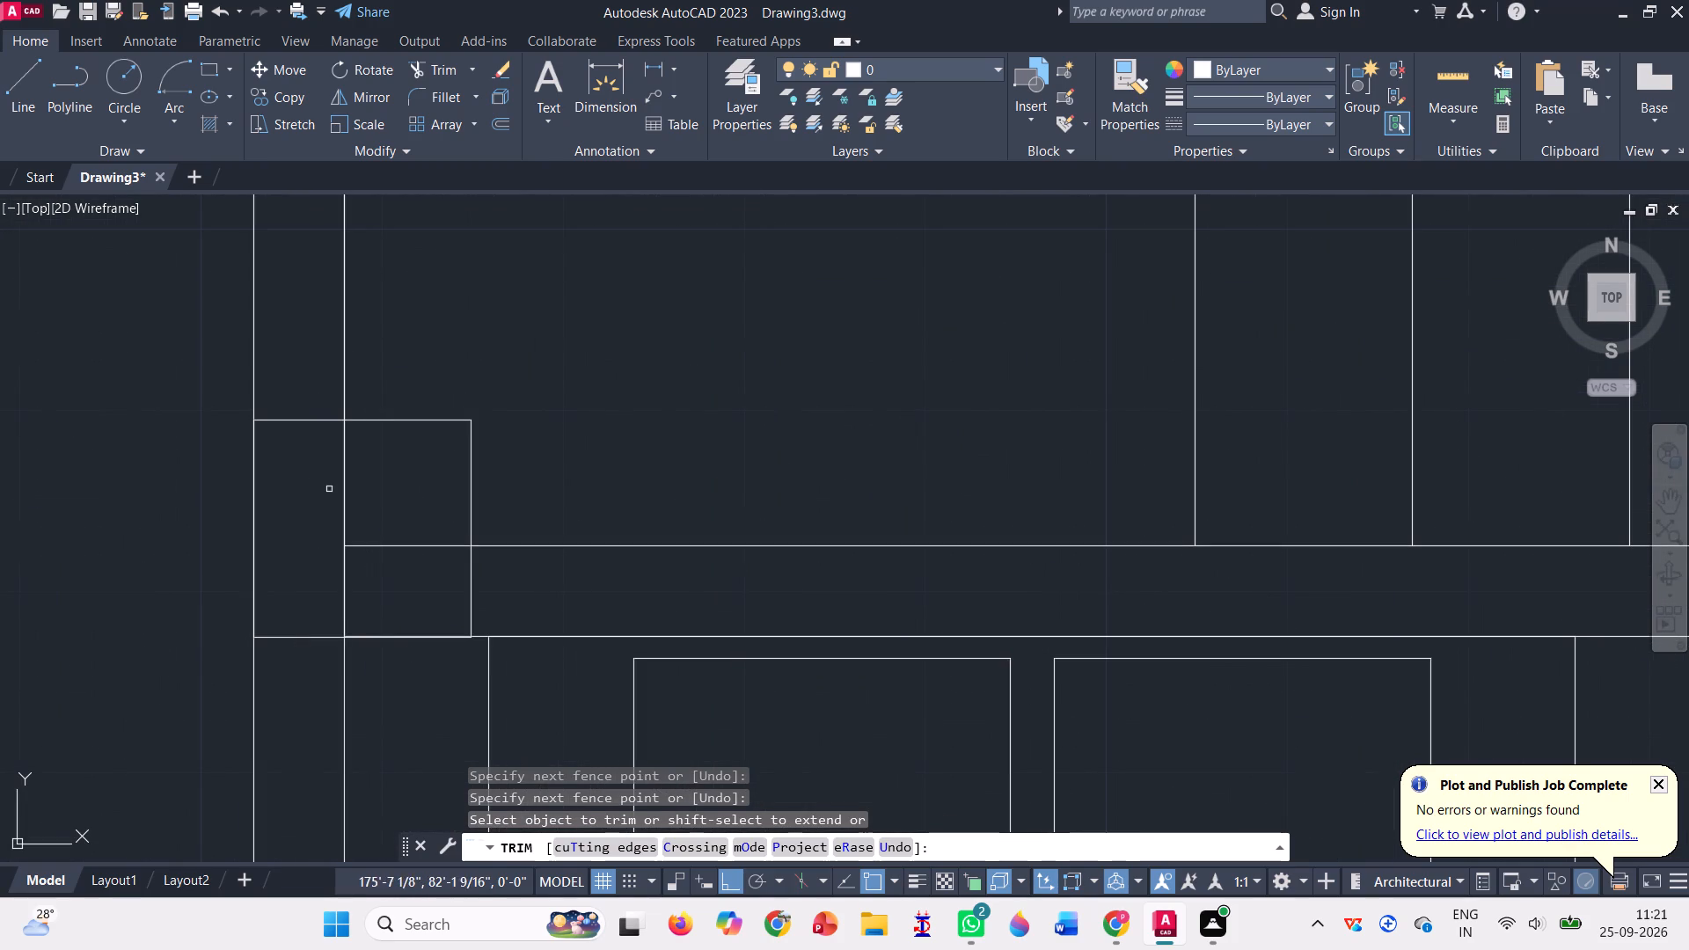
{"action": "left_click_drag", "start_coordinate": [325, 489], "coordinate": [319, 607]}
Trim the inner wall lines inside the square column at the floor plan's southwest corner.
{"action": "scroll", "coordinate": [312, 583], "scroll_direction": "down", "scroll_amount": 2}
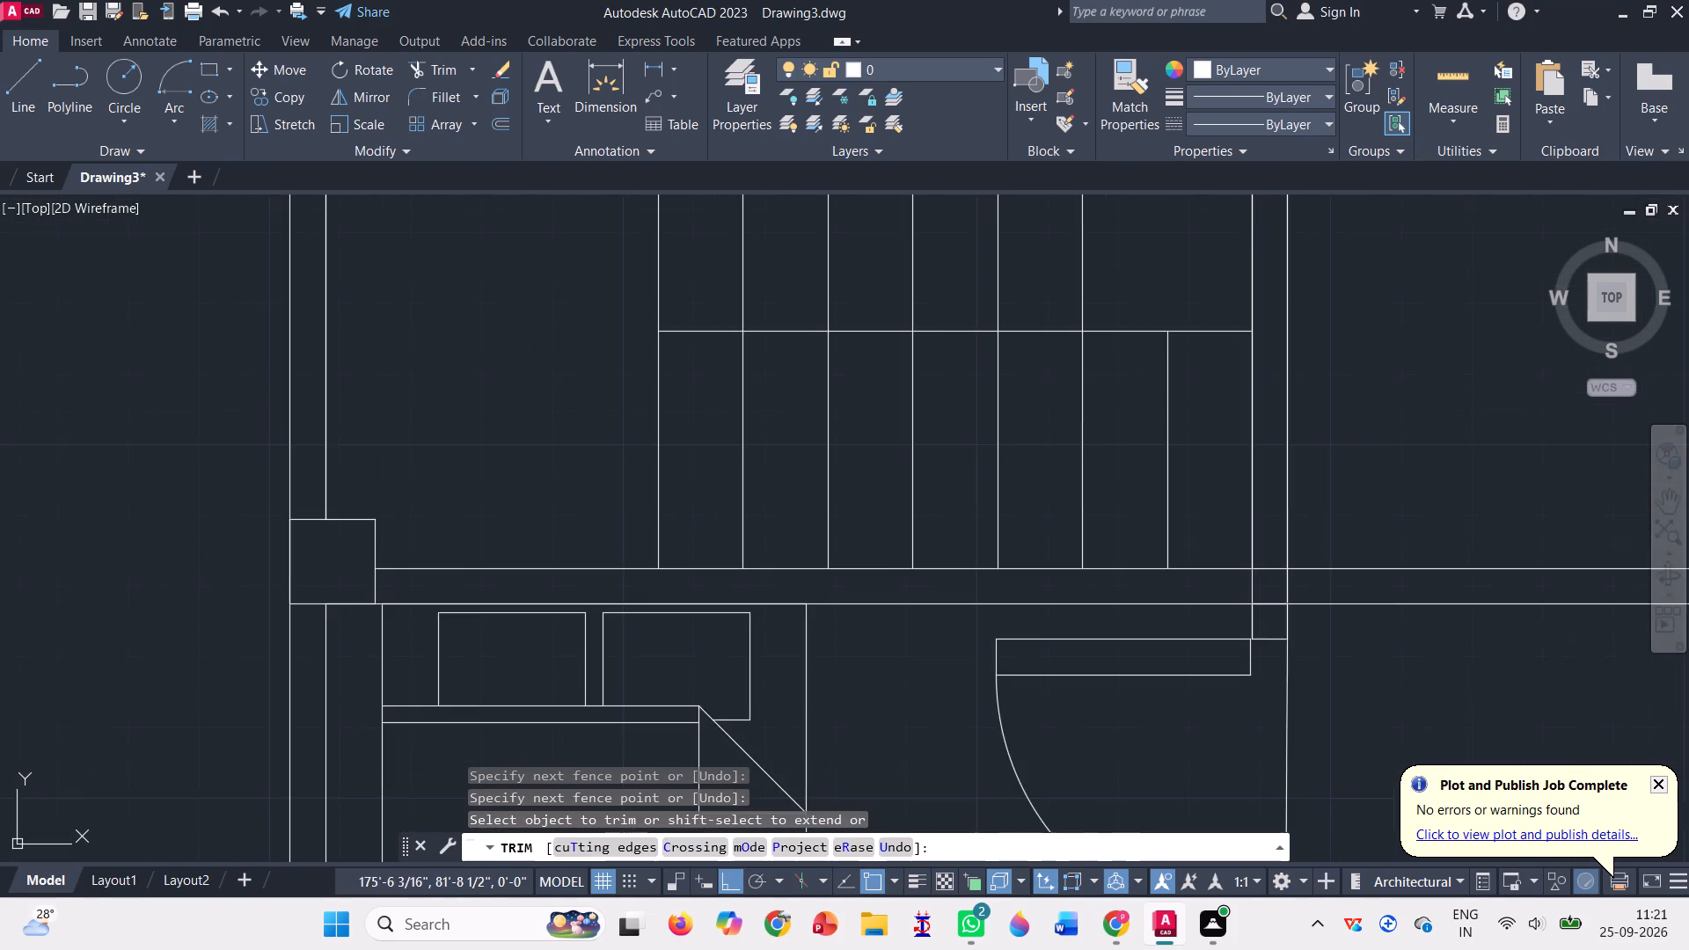
{"action": "scroll", "coordinate": [312, 583], "scroll_direction": "down", "scroll_amount": 4}
{"action": "scroll", "coordinate": [273, 766], "scroll_direction": "up", "scroll_amount": 4}
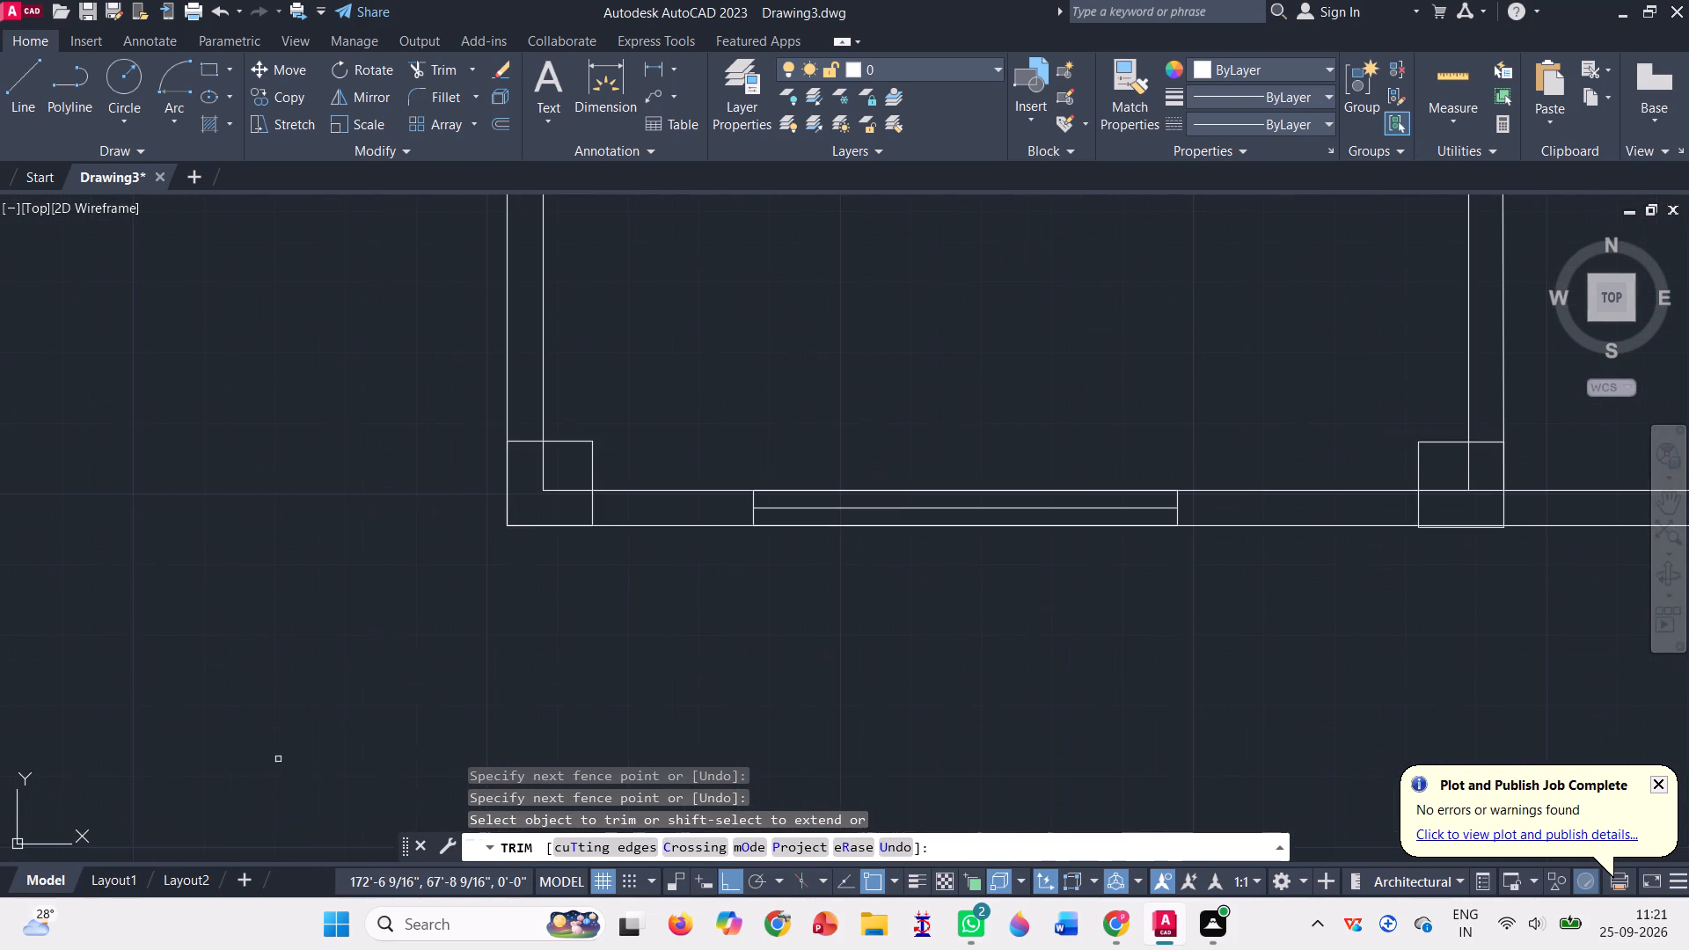
{"action": "scroll", "coordinate": [553, 468], "scroll_direction": "up", "scroll_amount": 2}
{"action": "left_click_drag", "start_coordinate": [504, 484], "coordinate": [539, 493]}
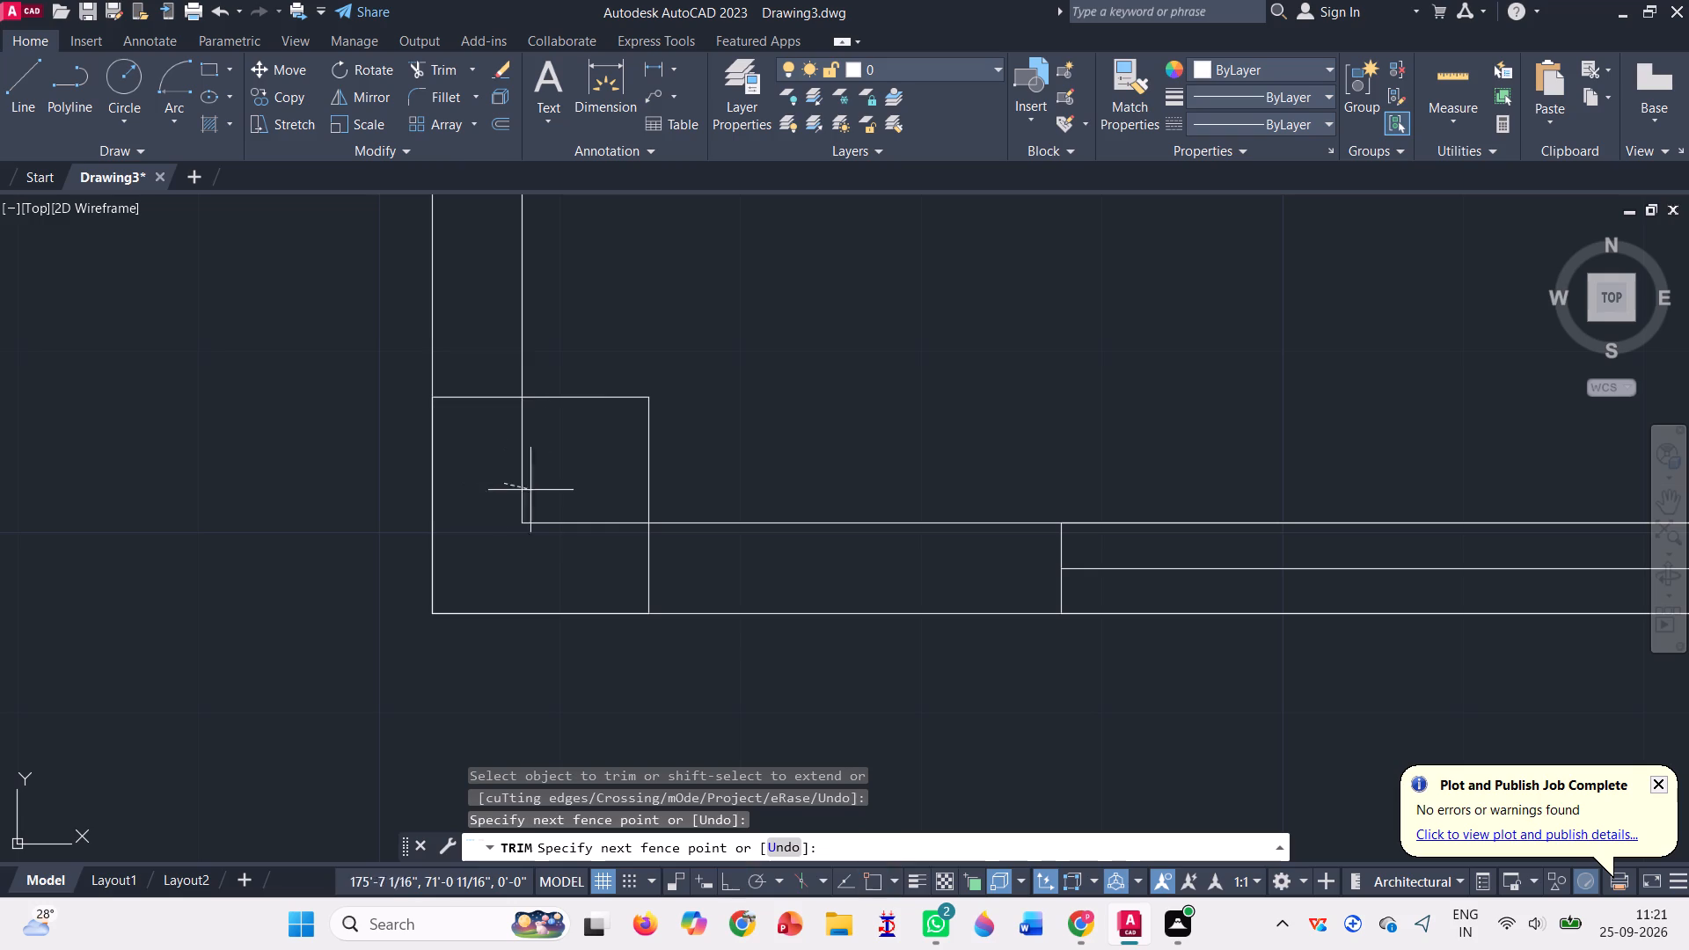
{"action": "left_click_drag", "start_coordinate": [539, 493], "coordinate": [585, 537]}
Trim the wall lines inside the square column where the southwest bedroom's east partition meets the south wall.
{"action": "scroll", "coordinate": [340, 493], "scroll_direction": "down", "scroll_amount": 3}
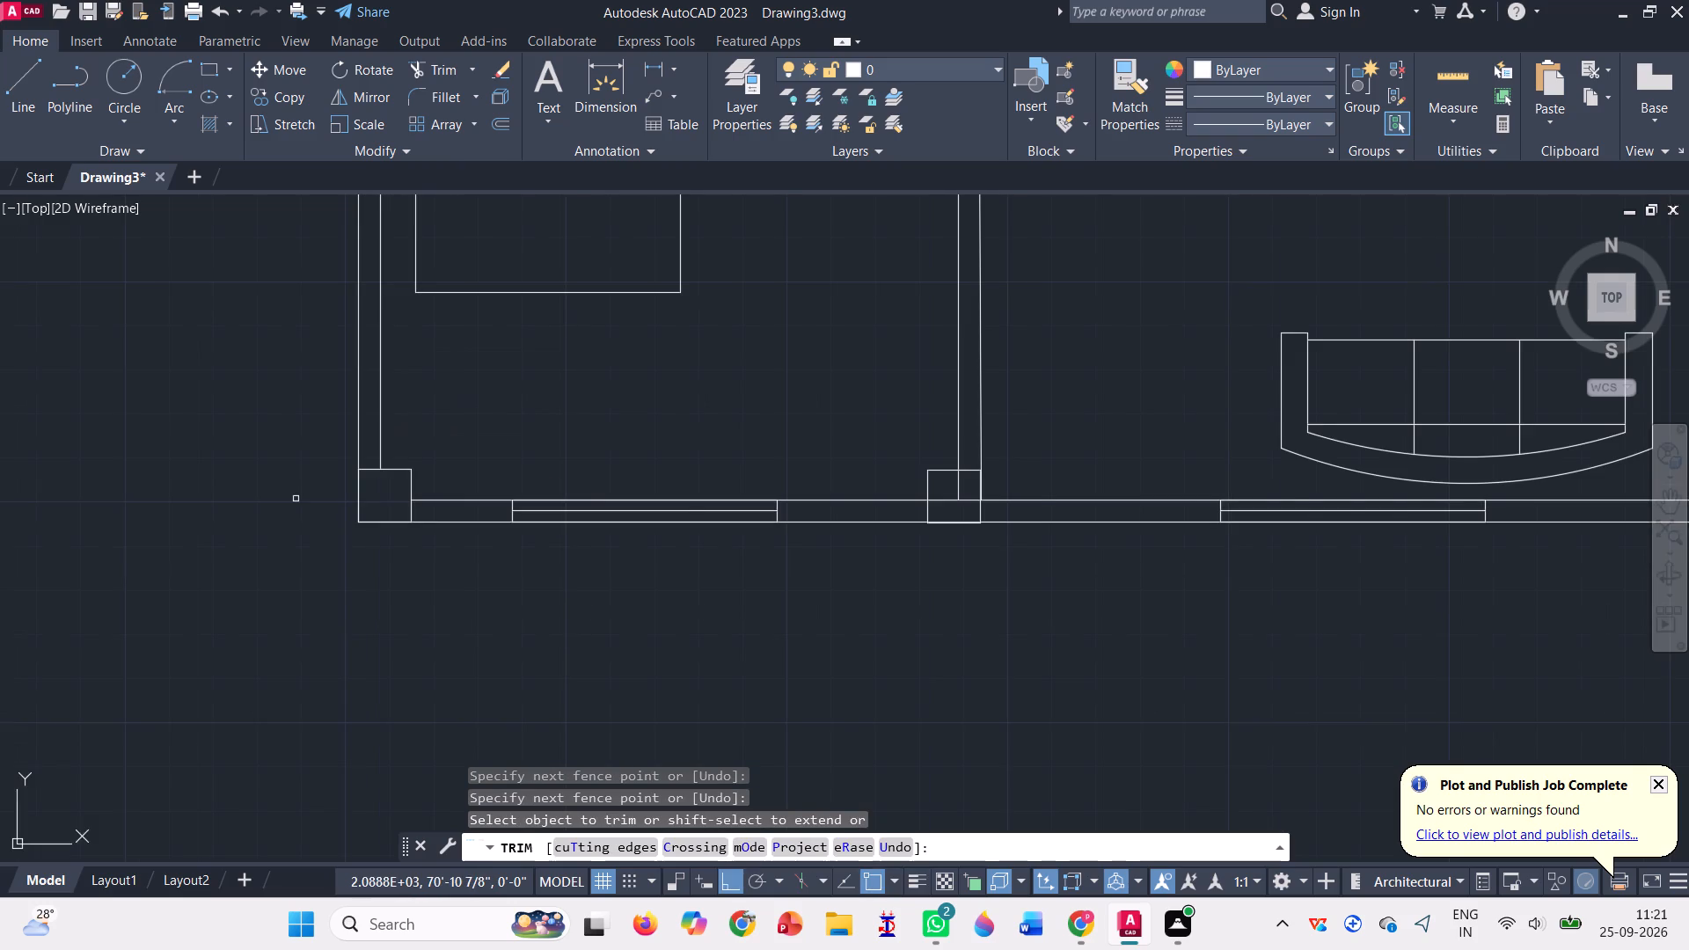
{"action": "scroll", "coordinate": [296, 499], "scroll_direction": "down", "scroll_amount": 1}
{"action": "scroll", "coordinate": [685, 495], "scroll_direction": "up", "scroll_amount": 4}
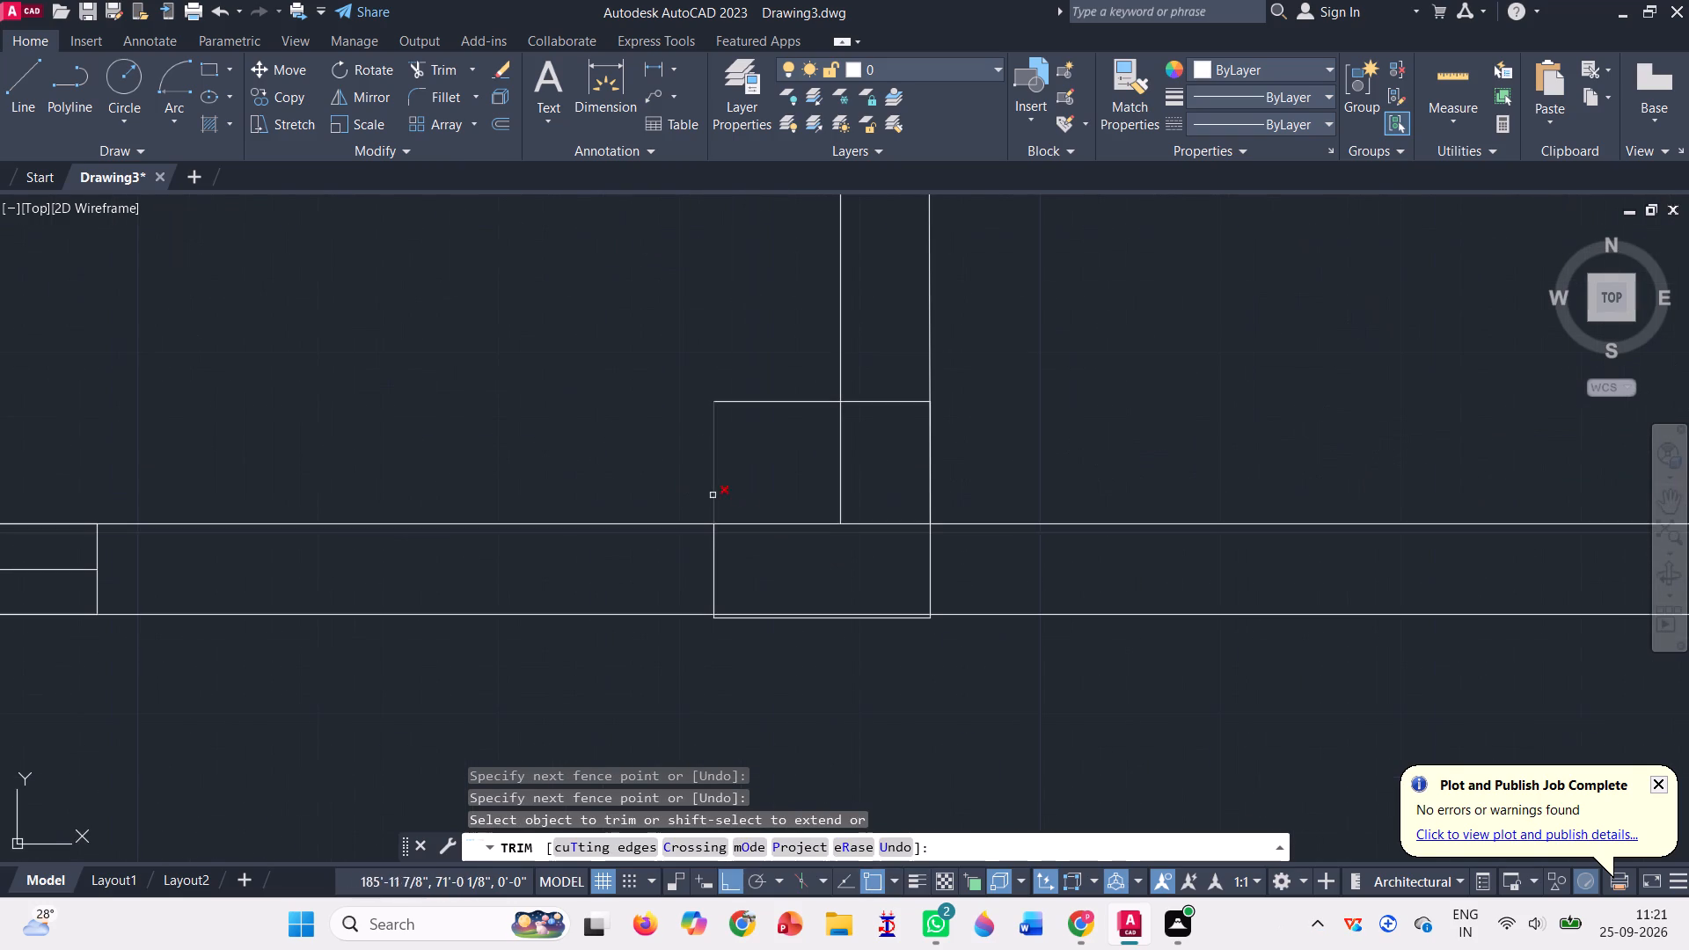
{"action": "left_click_drag", "start_coordinate": [783, 561], "coordinate": [885, 552]}
Trim the inner wall lines and the east window's lower end inside the square column at the southeast corner.
{"action": "scroll", "coordinate": [833, 533], "scroll_direction": "down", "scroll_amount": 4}
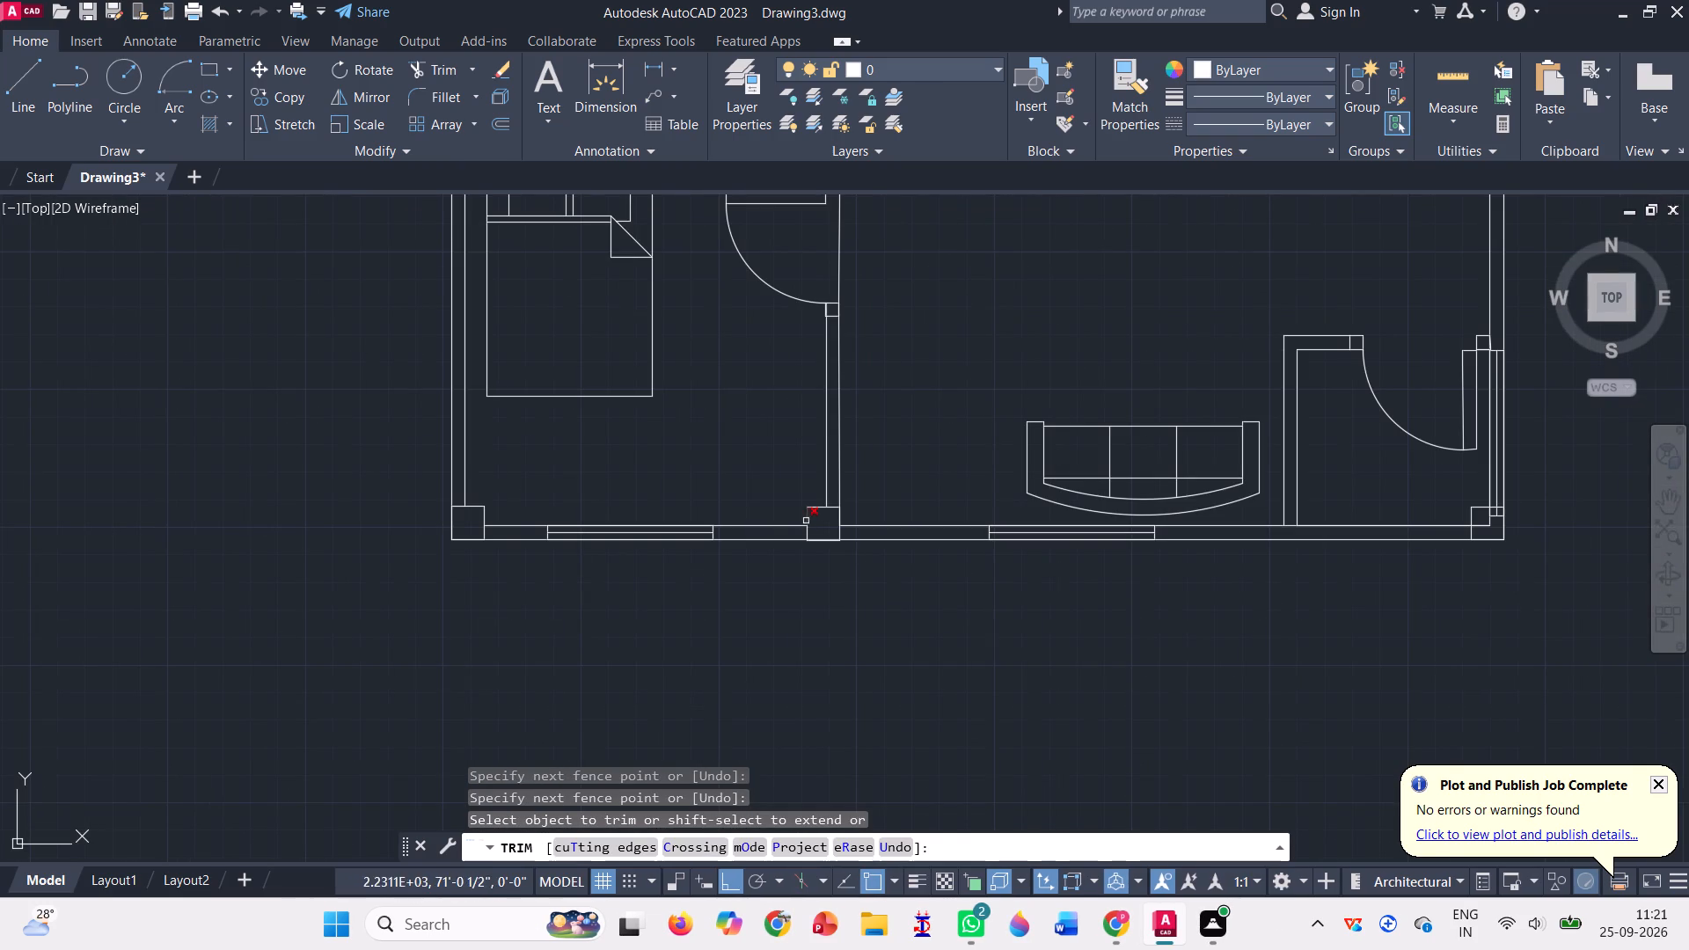
{"action": "scroll", "coordinate": [1549, 490], "scroll_direction": "up", "scroll_amount": 5}
{"action": "scroll", "coordinate": [1115, 624], "scroll_direction": "down", "scroll_amount": 2}
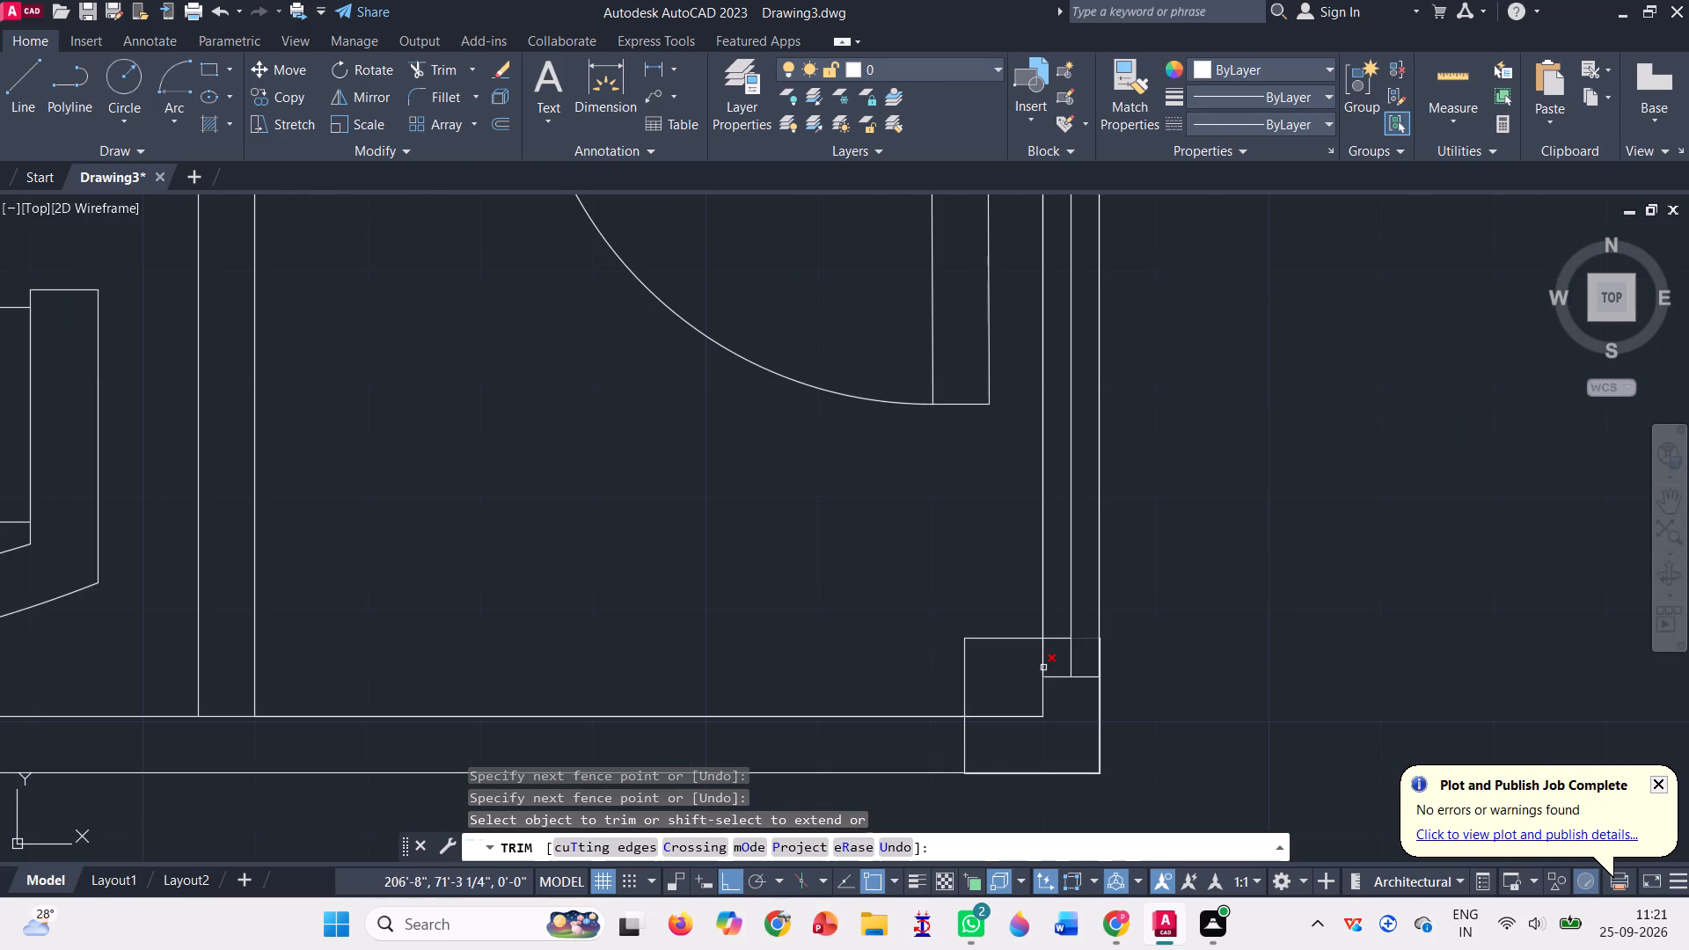
{"action": "left_click_drag", "start_coordinate": [1021, 661], "coordinate": [1070, 681]}
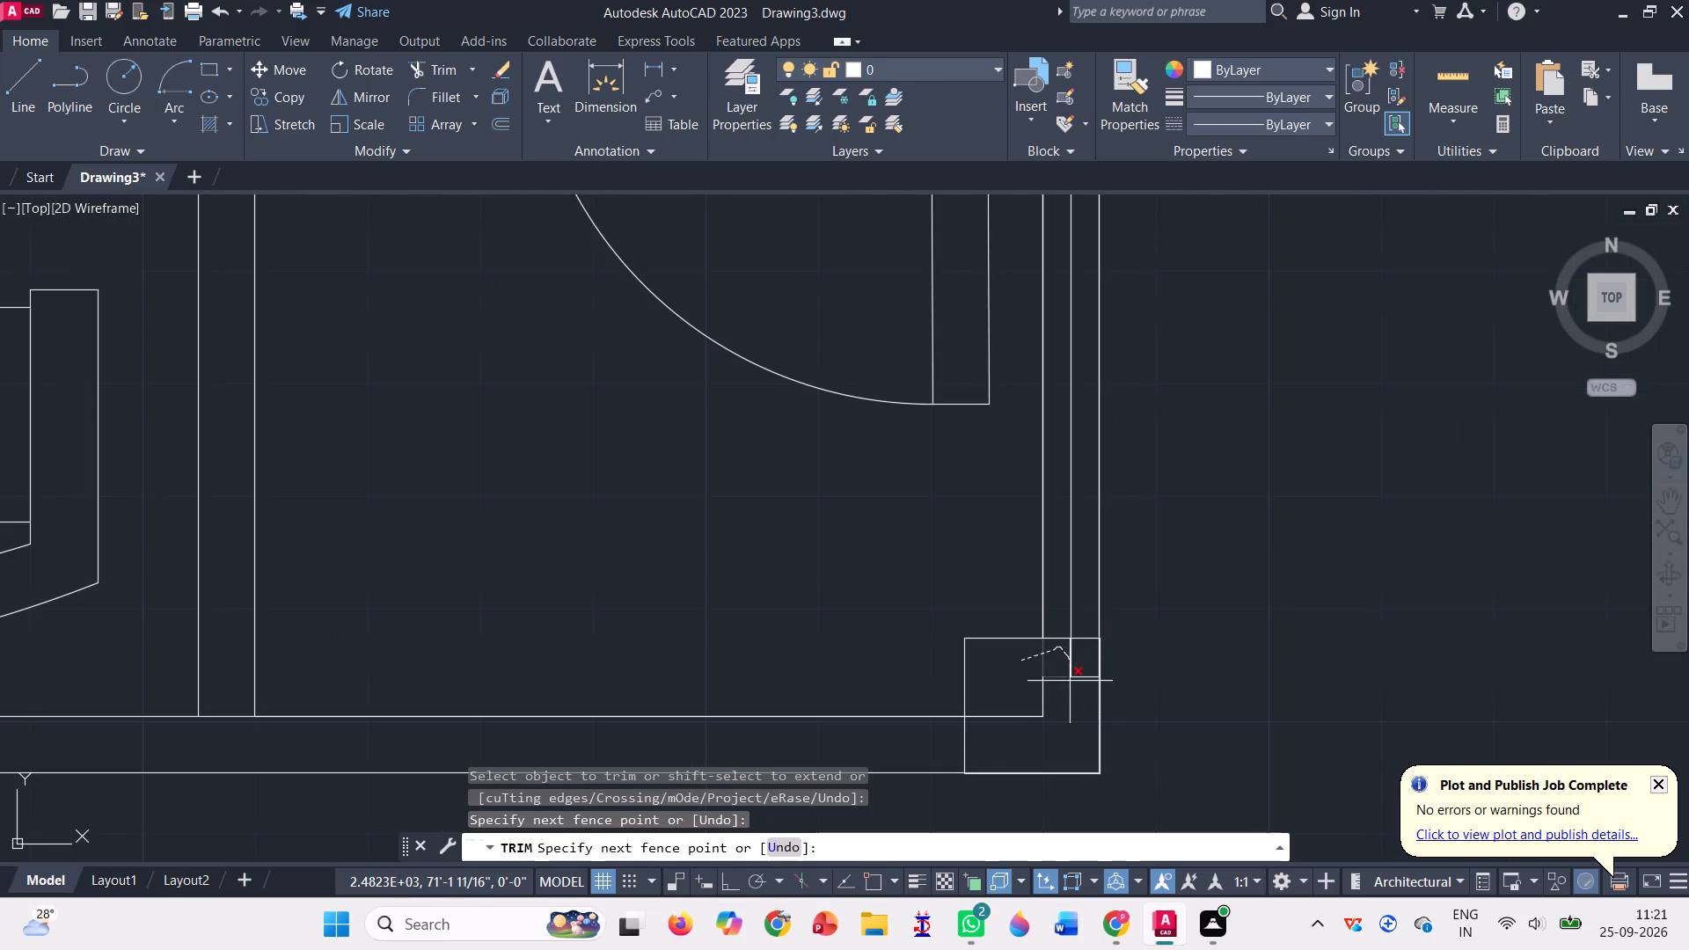
{"action": "left_click_drag", "start_coordinate": [1070, 681], "coordinate": [1028, 730]}
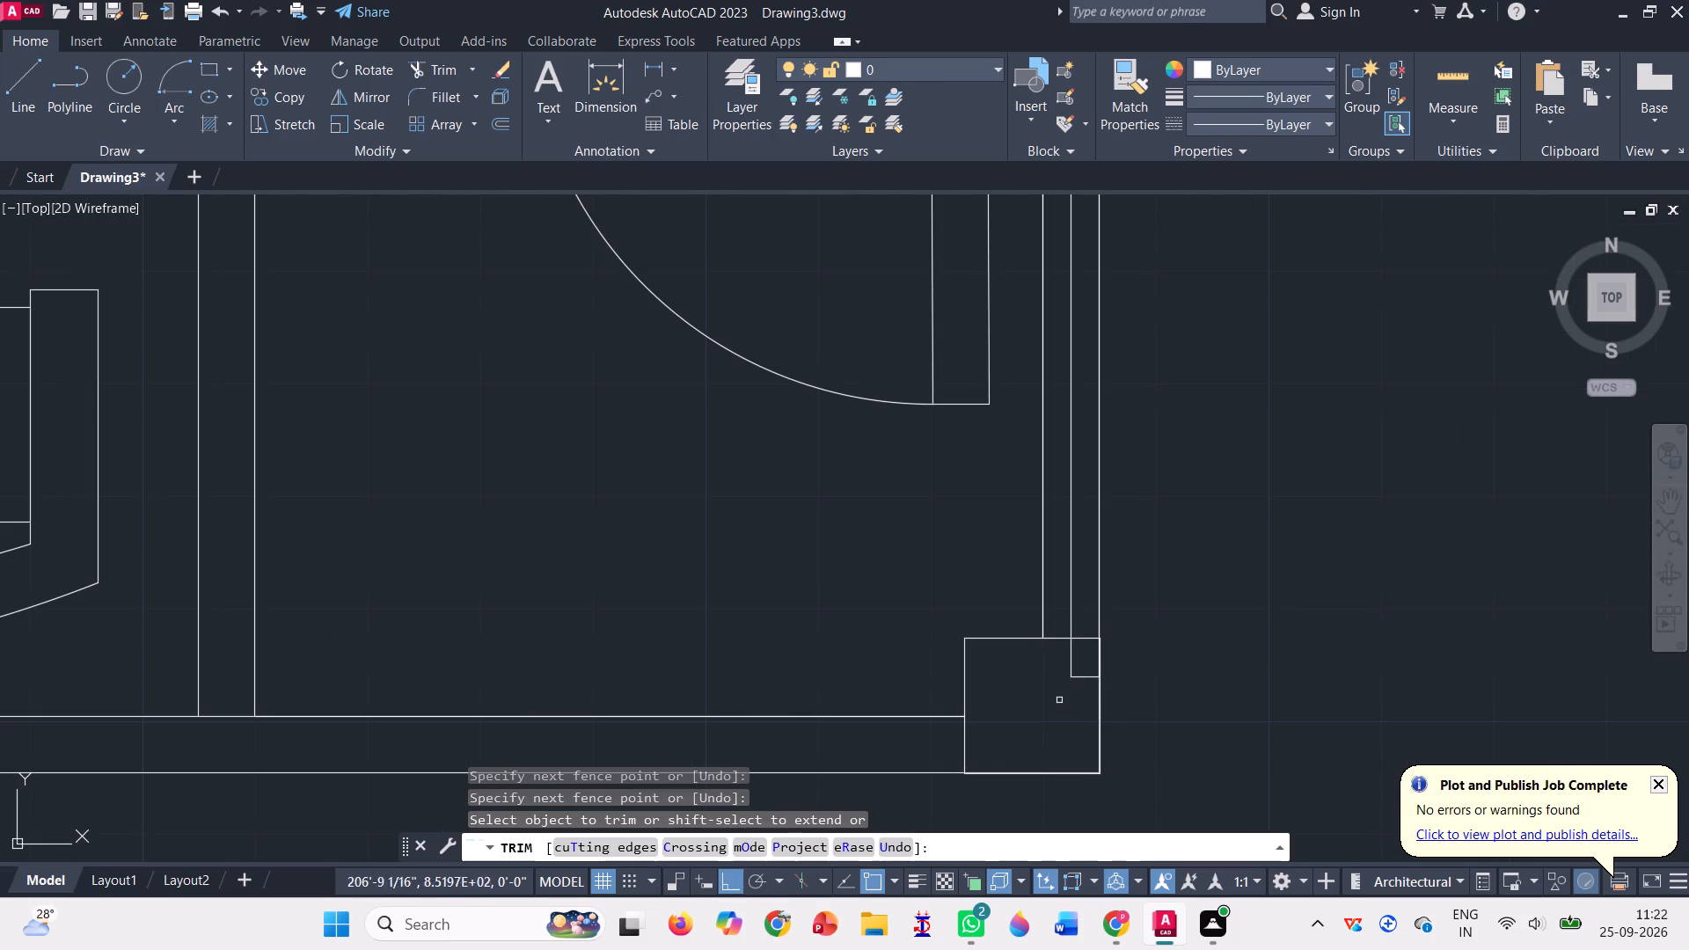
{"action": "left_click_drag", "start_coordinate": [1054, 660], "coordinate": [1083, 691]}
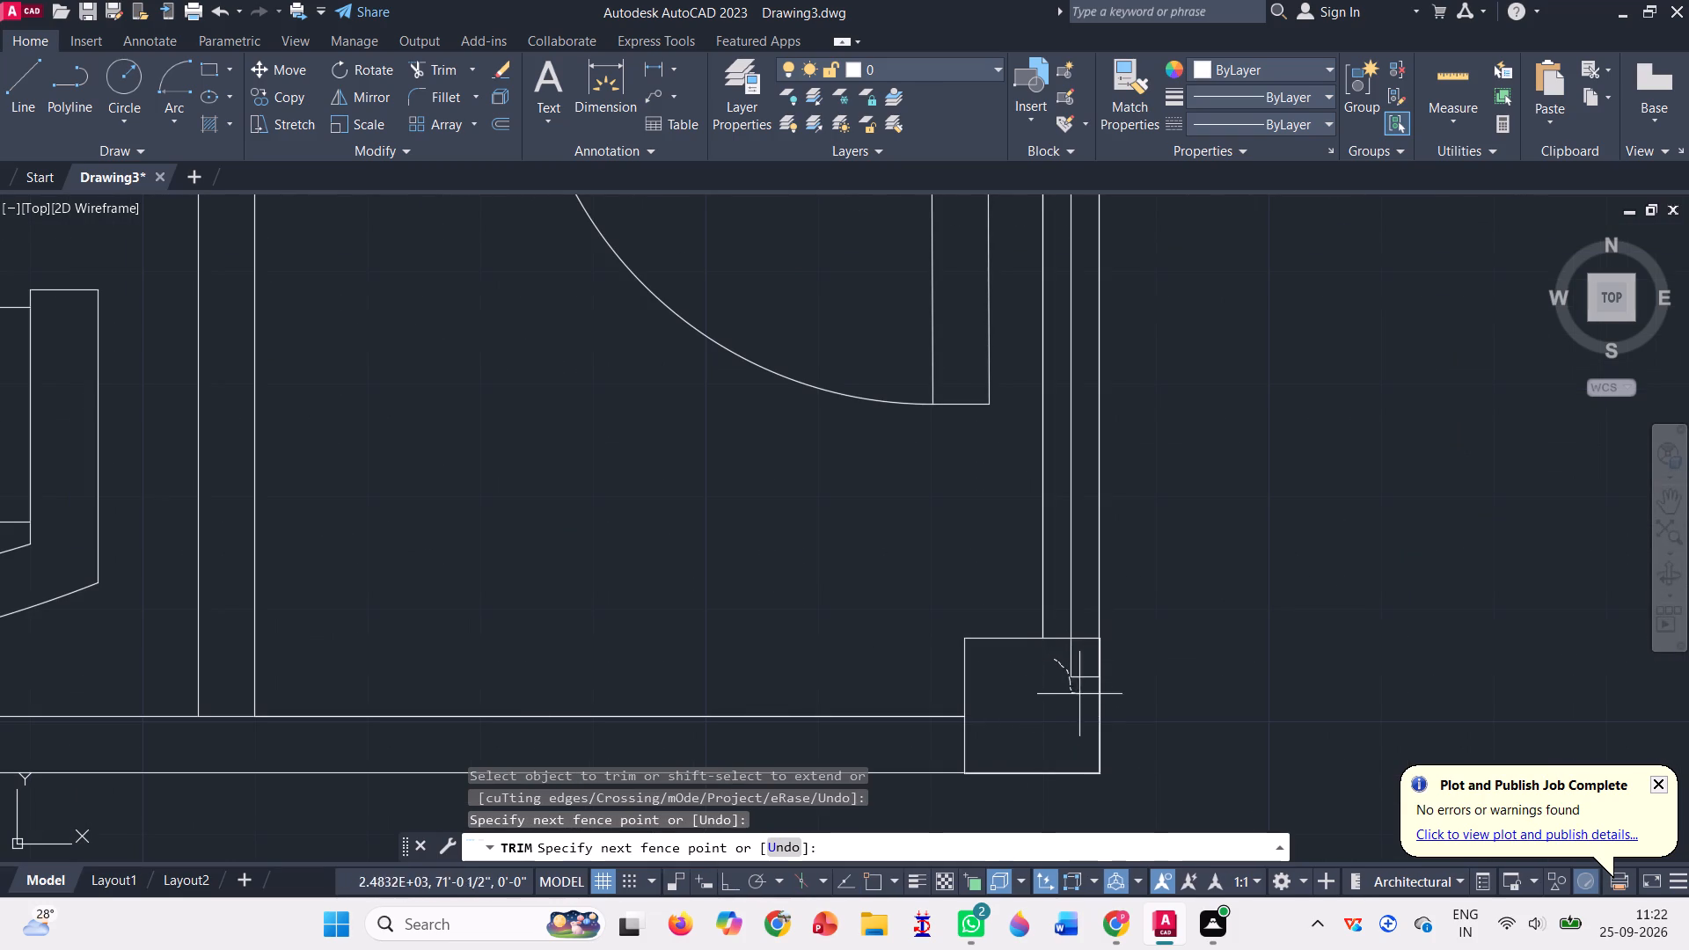
{"action": "left_click_drag", "start_coordinate": [1083, 691], "coordinate": [1062, 669]}
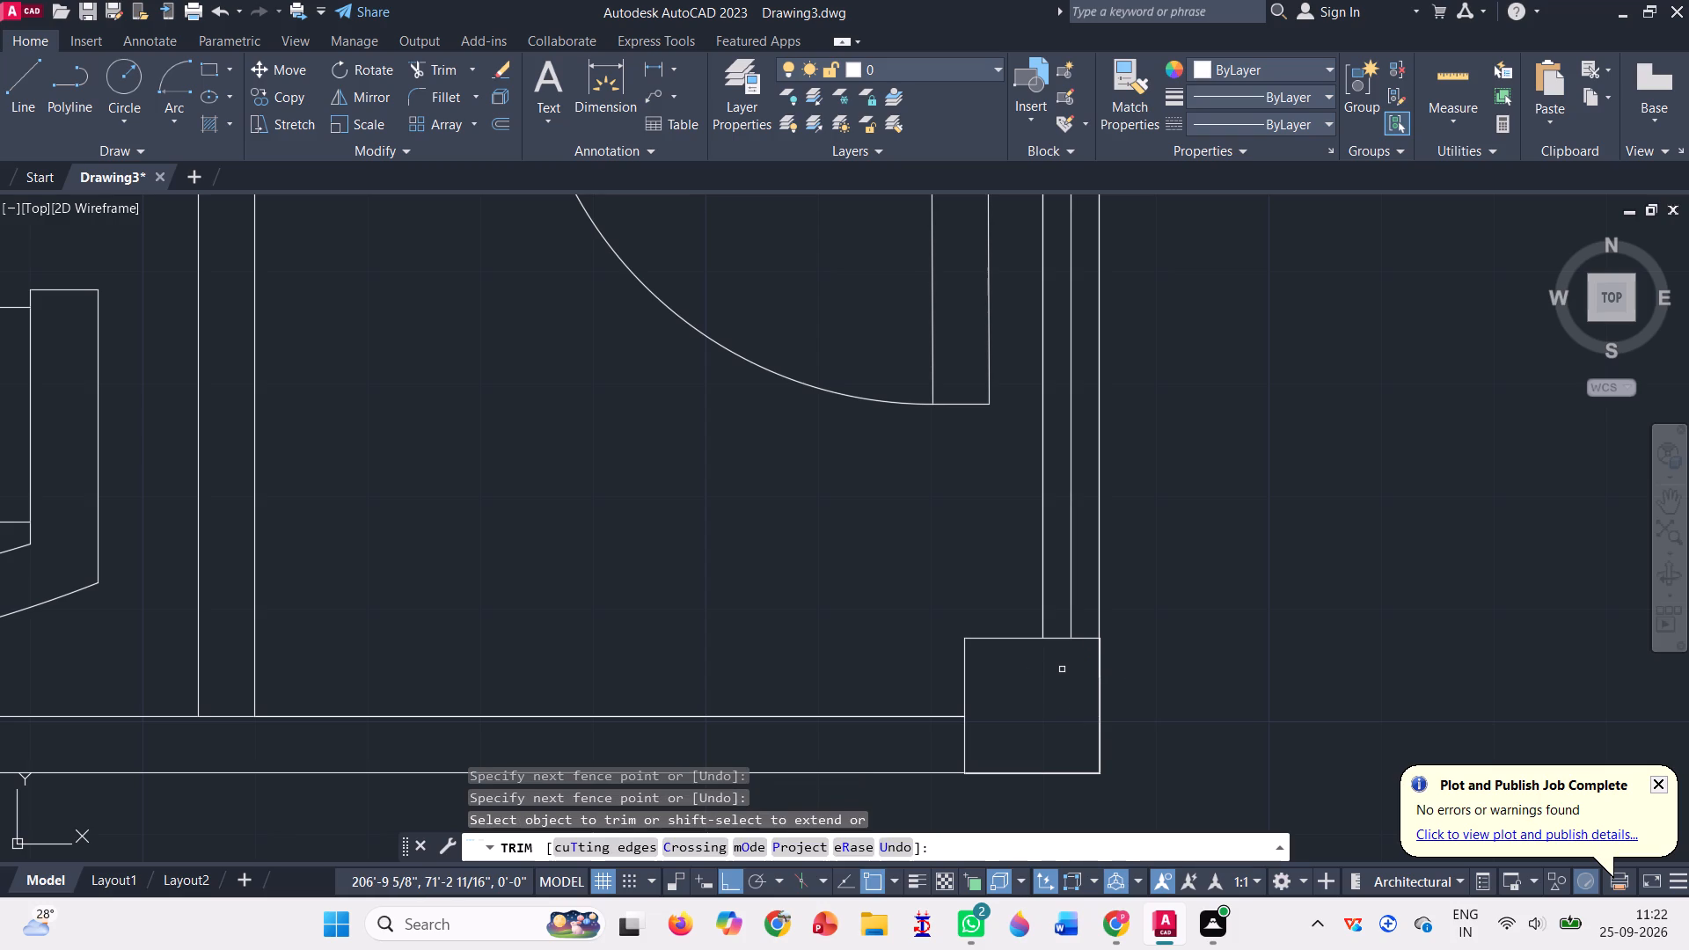
Trim the wall lines inside the east-wall column at the northeast bedroom's south wall.
{"action": "scroll", "coordinate": [1211, 601], "scroll_direction": "down", "scroll_amount": 2}
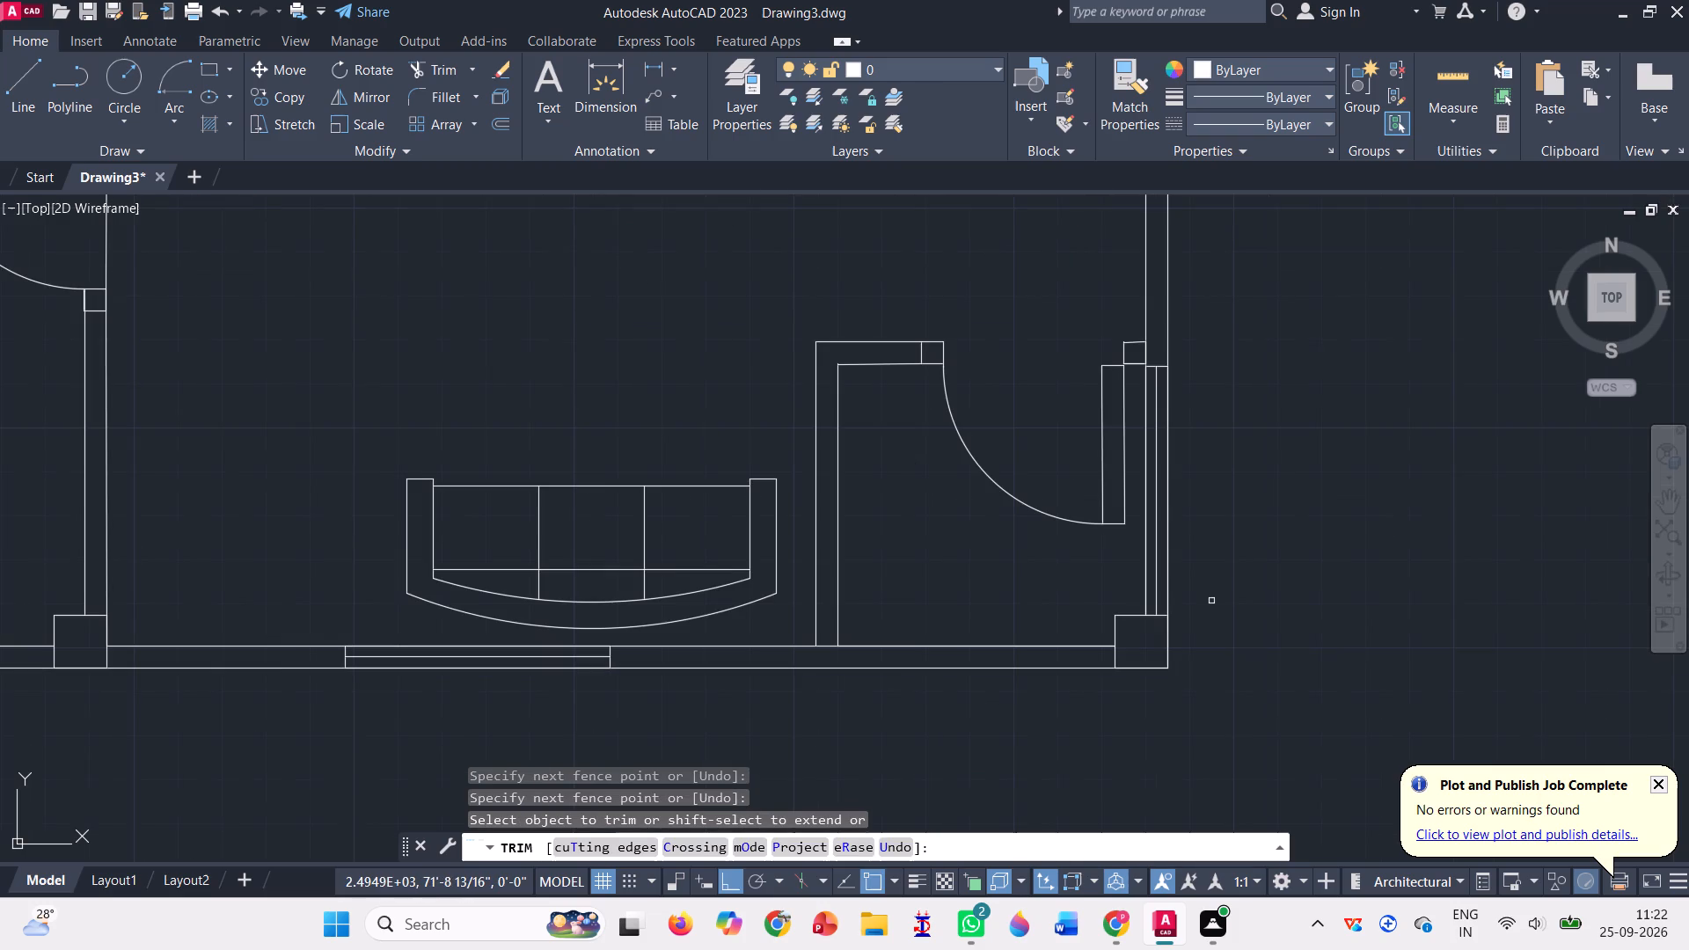
{"action": "scroll", "coordinate": [1211, 601], "scroll_direction": "down", "scroll_amount": 3}
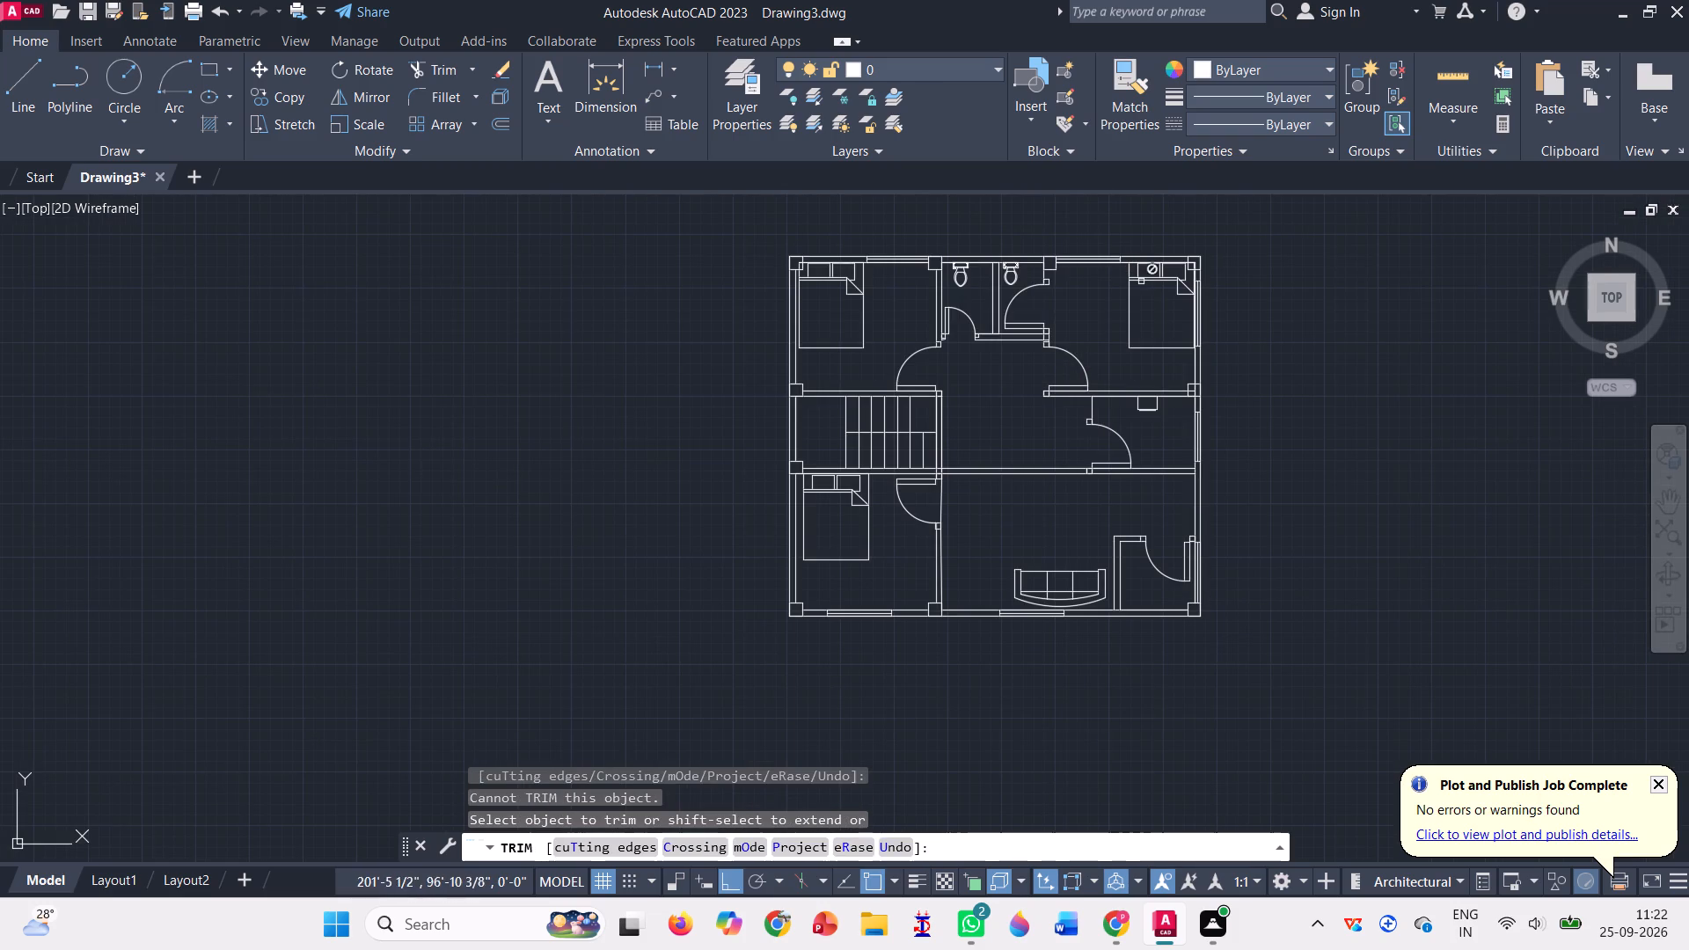
{"action": "scroll", "coordinate": [1207, 388], "scroll_direction": "up", "scroll_amount": 3}
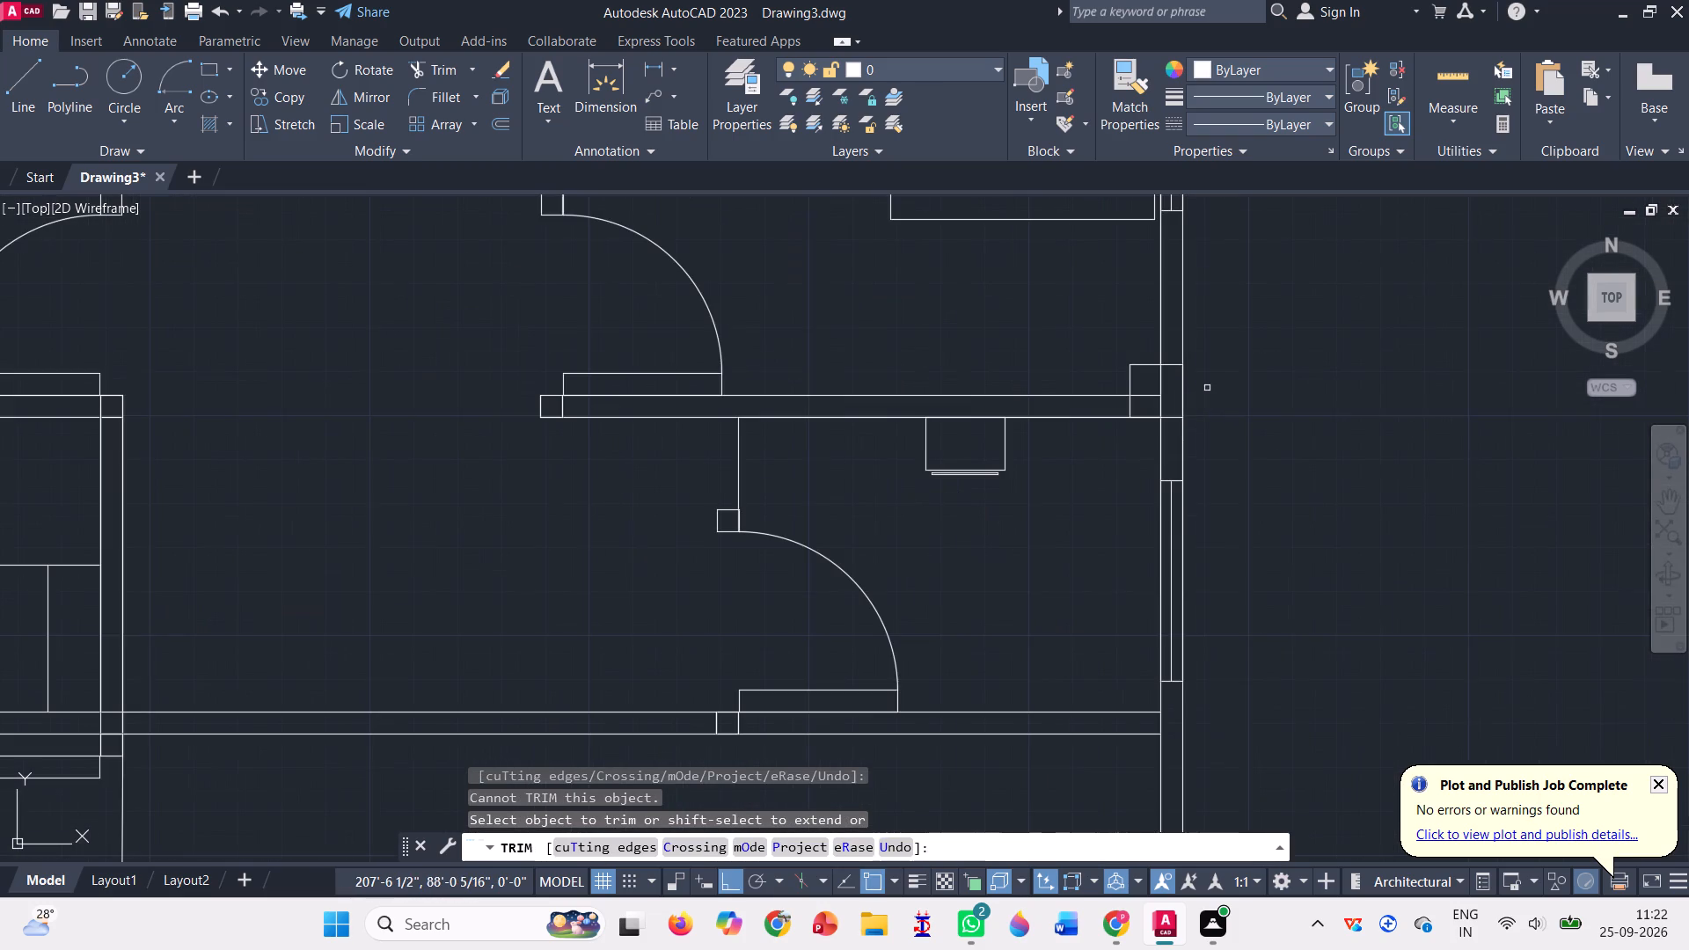
{"action": "scroll", "coordinate": [1198, 384], "scroll_direction": "up", "scroll_amount": 2}
{"action": "left_click_drag", "start_coordinate": [1069, 446], "coordinate": [1100, 425]}
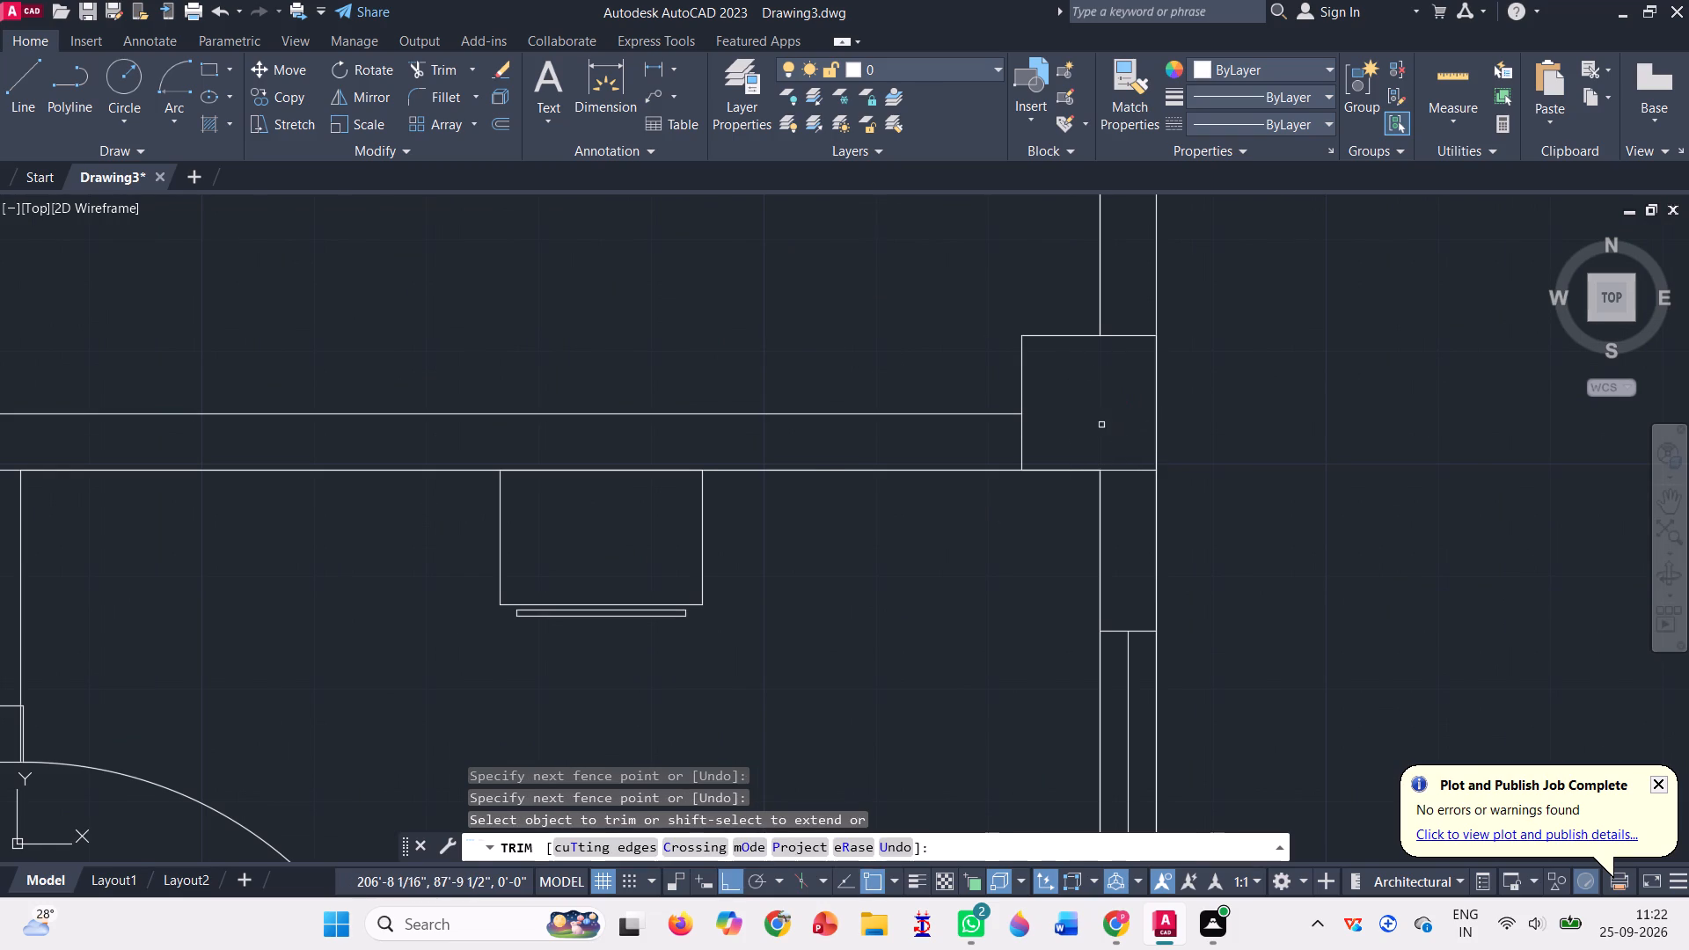
Trim the east wall's inner line inside the square column at the floor plan's northeast corner.
{"action": "scroll", "coordinate": [1291, 444], "scroll_direction": "down", "scroll_amount": 2}
{"action": "scroll", "coordinate": [1291, 444], "scroll_direction": "up", "scroll_amount": 1}
{"action": "scroll", "coordinate": [1291, 444], "scroll_direction": "down", "scroll_amount": 3}
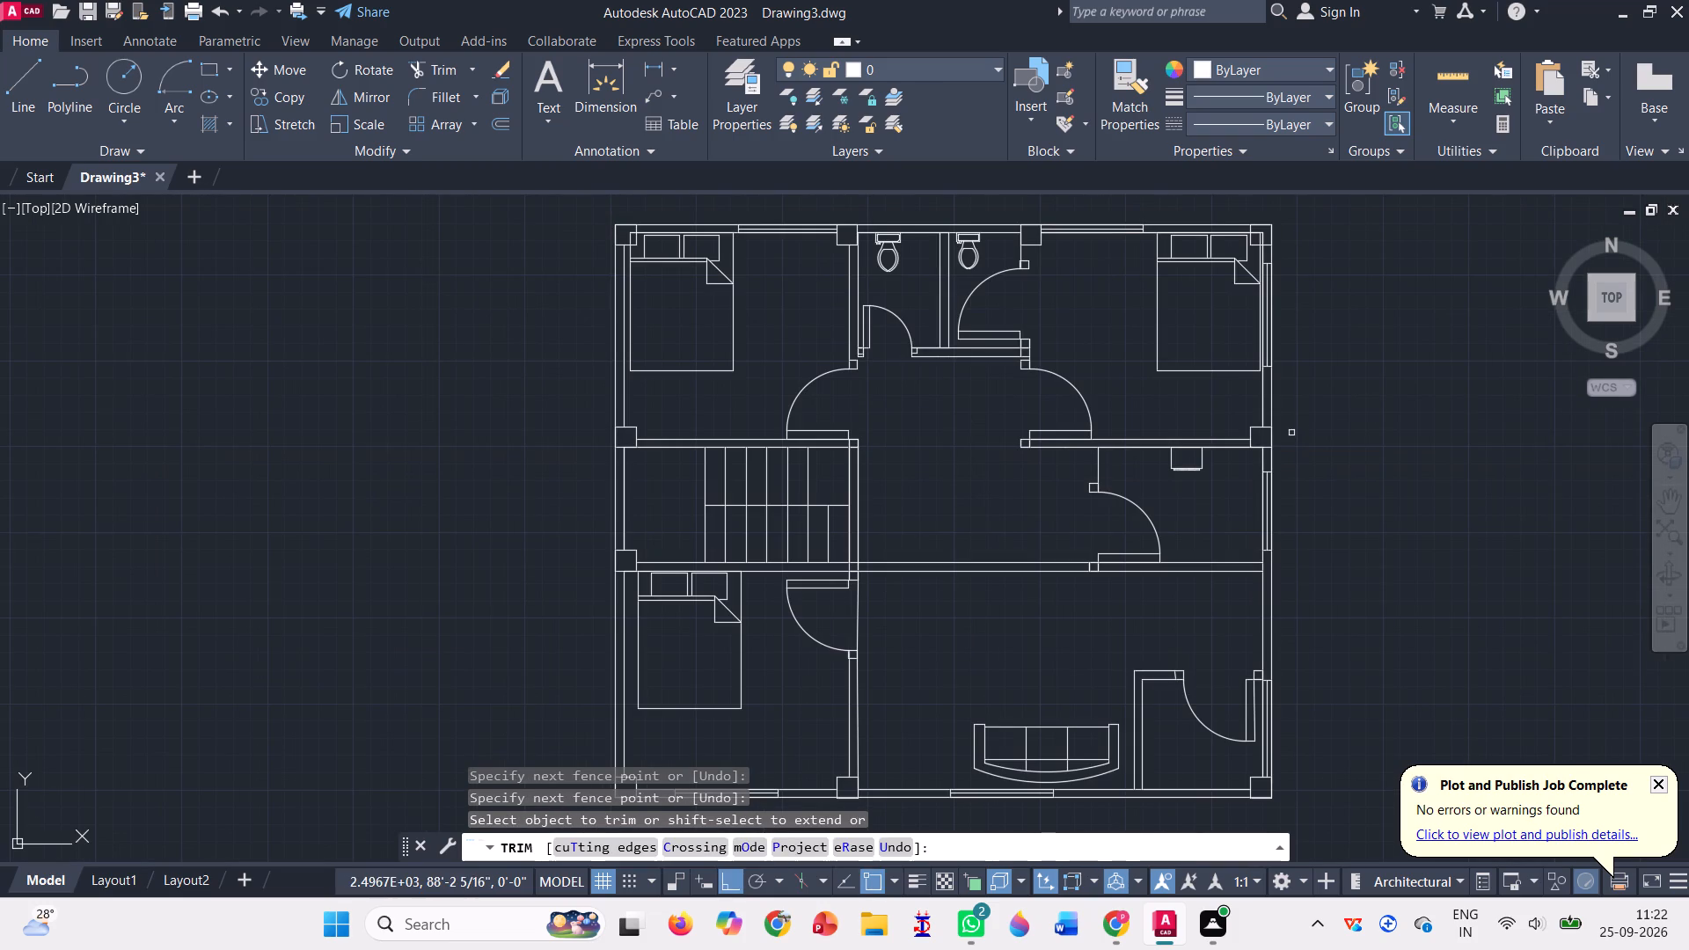
{"action": "scroll", "coordinate": [1272, 229], "scroll_direction": "up", "scroll_amount": 4}
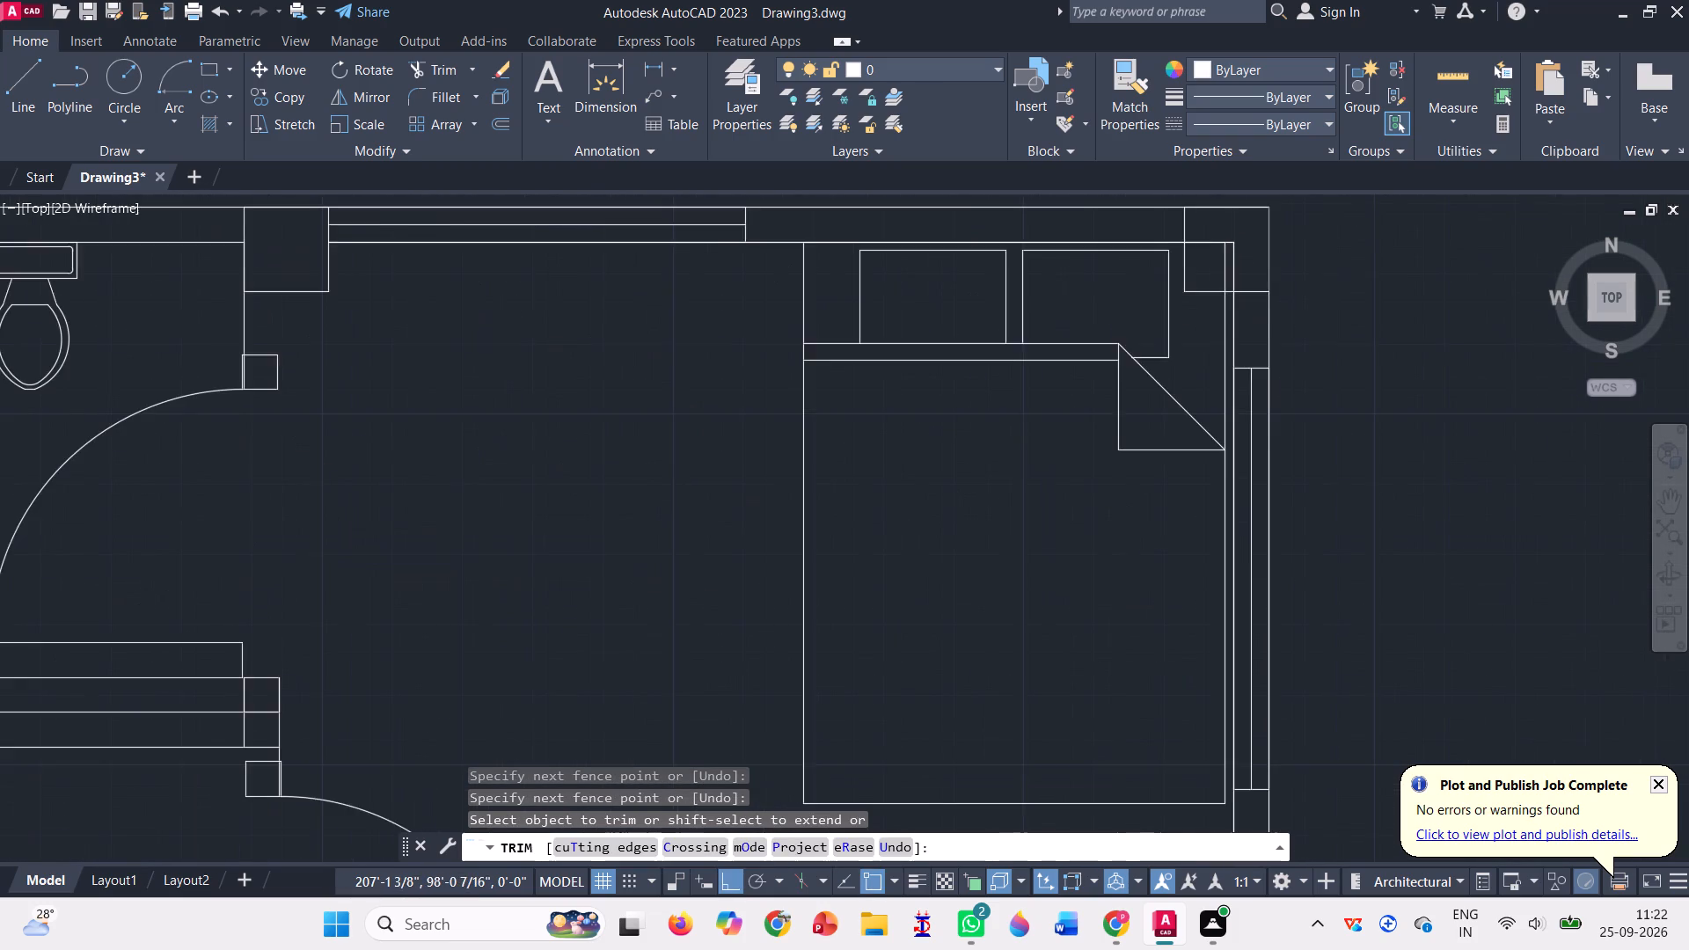
{"action": "scroll", "coordinate": [1201, 271], "scroll_direction": "up", "scroll_amount": 2}
{"action": "scroll", "coordinate": [1229, 242], "scroll_direction": "down", "scroll_amount": 1}
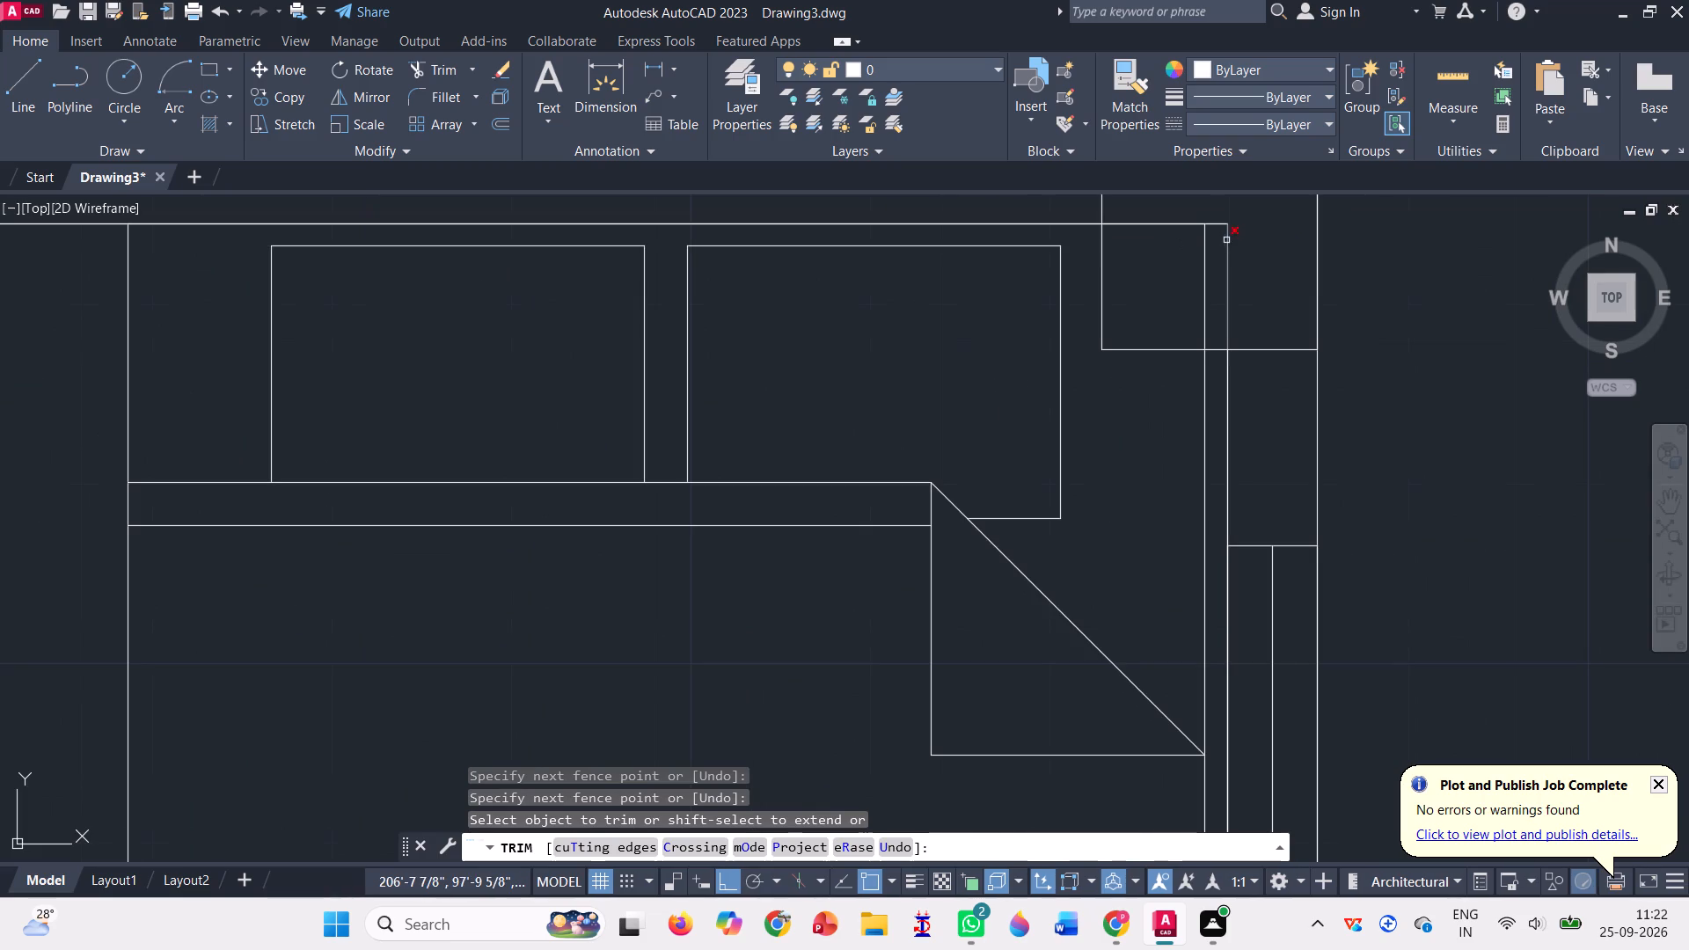
{"action": "left_click_drag", "start_coordinate": [1223, 214], "coordinate": [1263, 286]}
{"action": "scroll", "coordinate": [1239, 274], "scroll_direction": "down", "scroll_amount": 3}
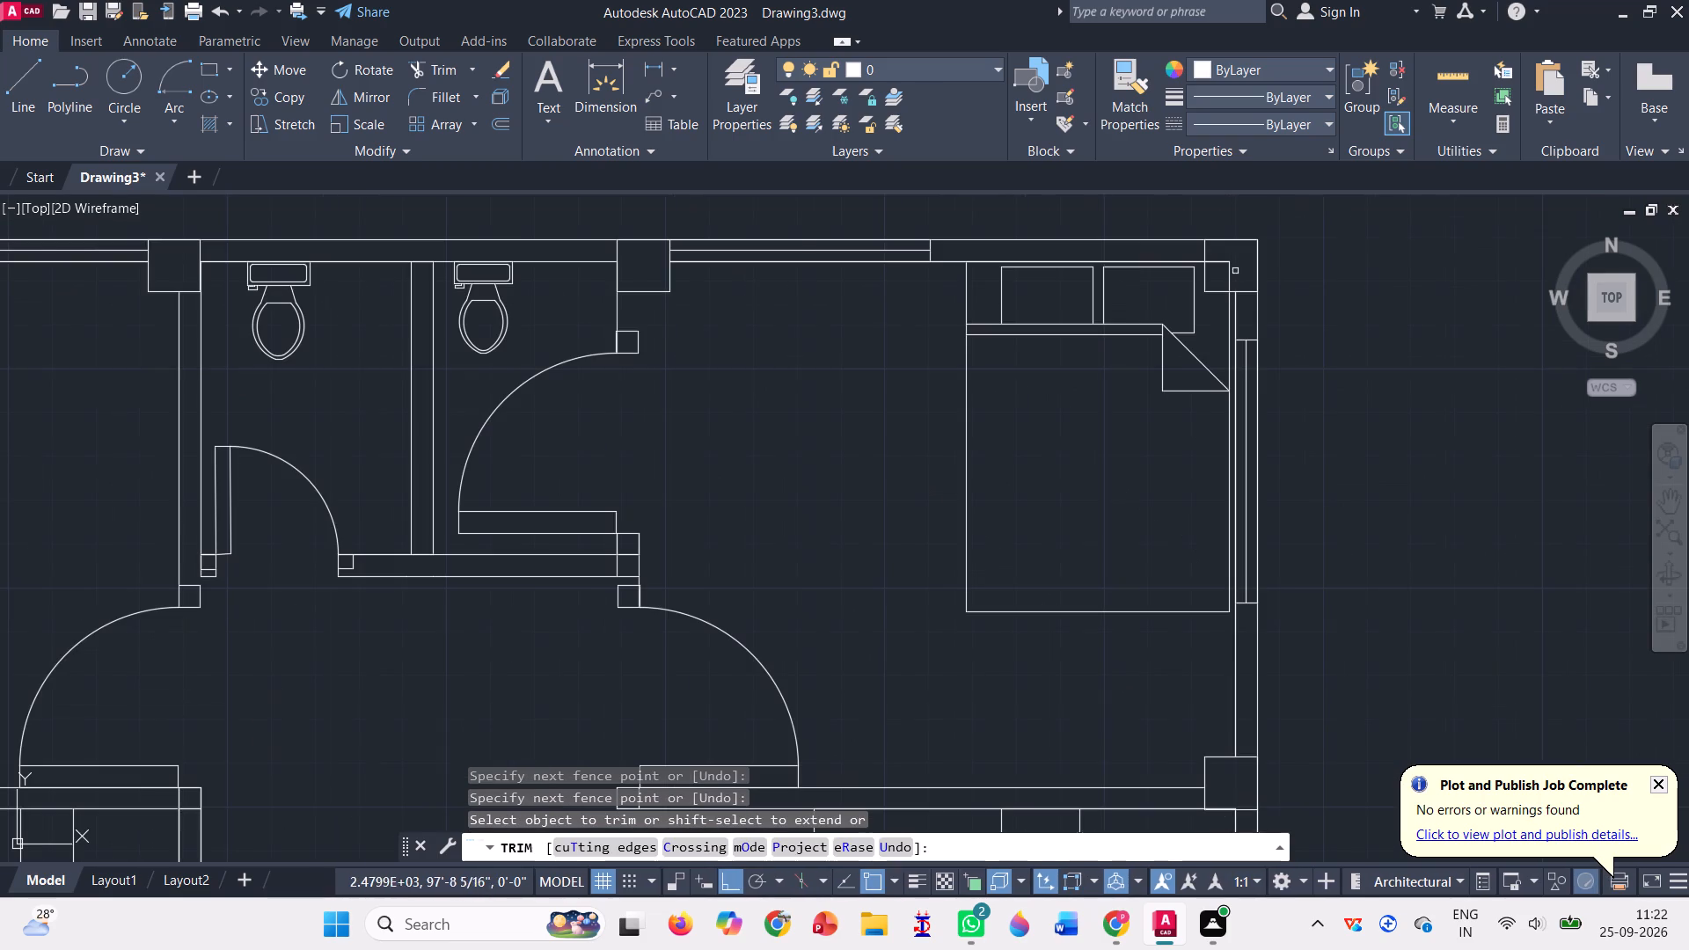
Move the northeast bedroom's bed slightly west so that it clears the corner column.
{"action": "left_click", "coordinate": [256, 68]}
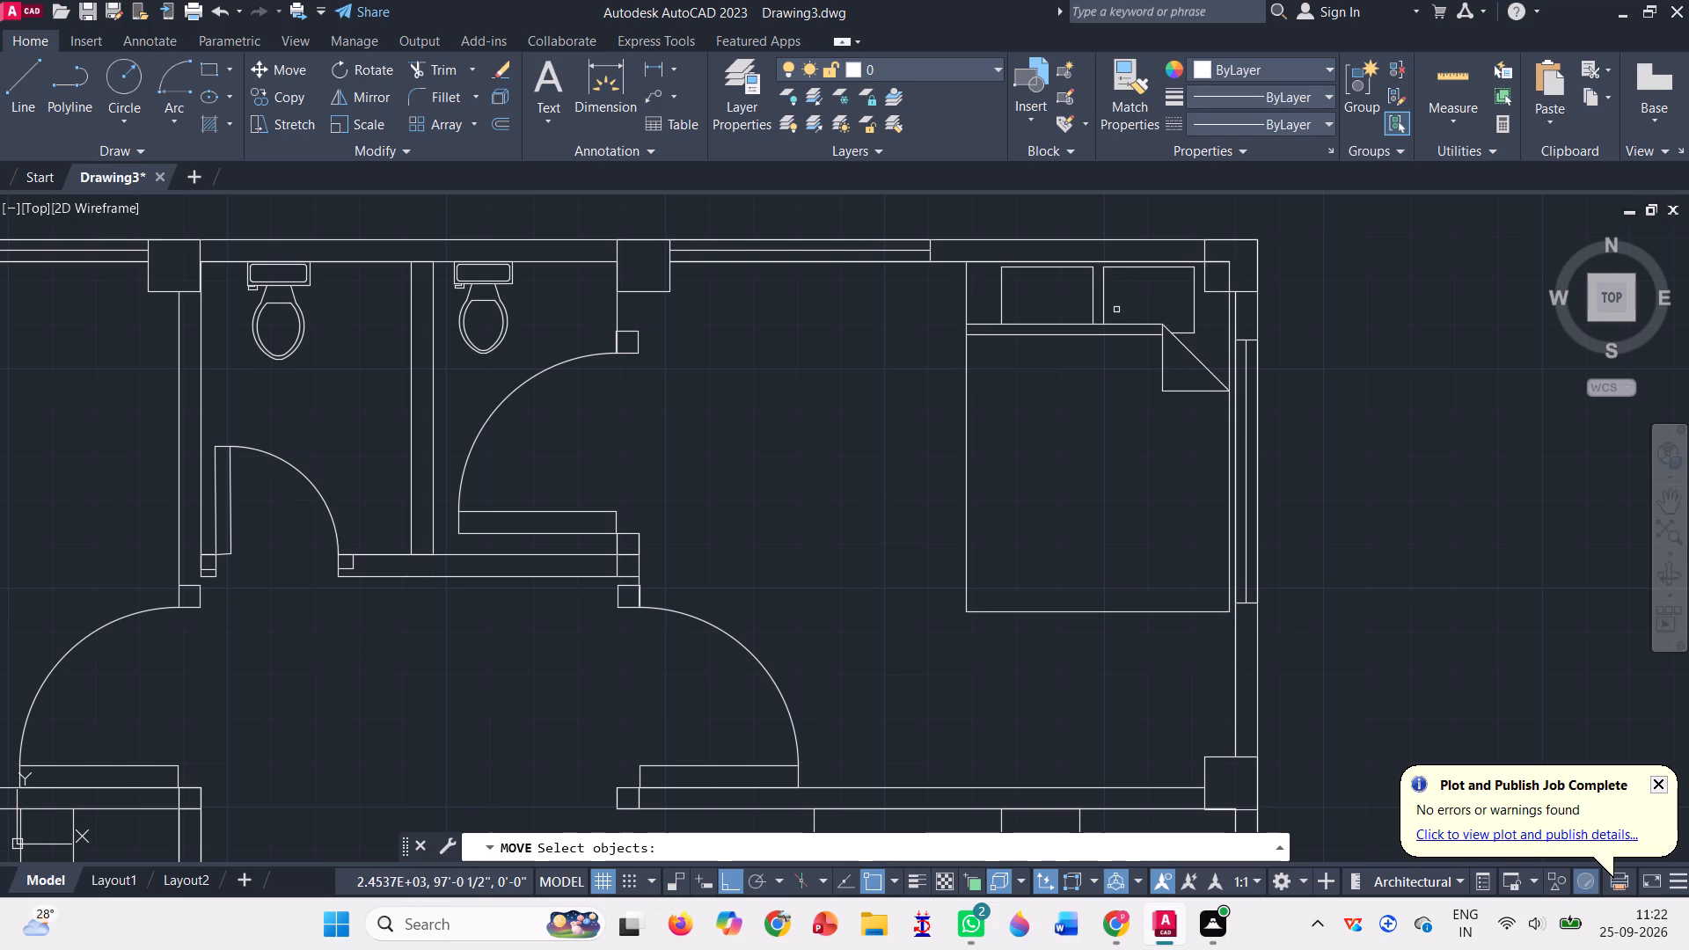
{"action": "left_click", "coordinate": [1096, 318]}
{"action": "left_click", "coordinate": [1078, 331]}
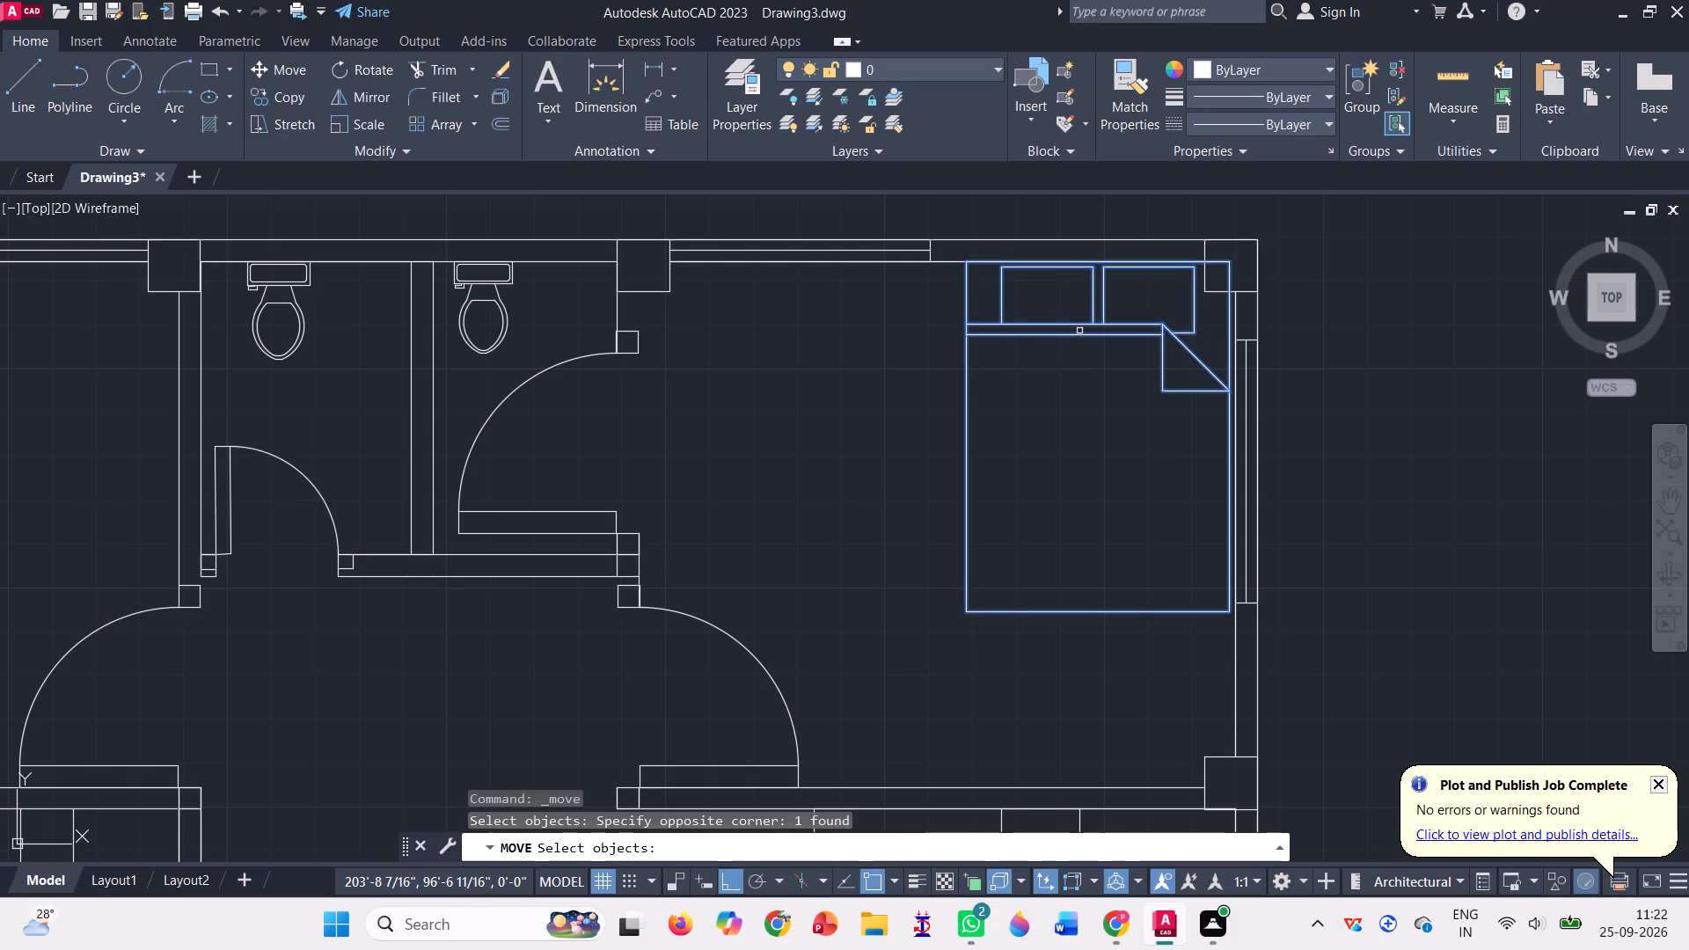
{"action": "key", "text": "Return"}
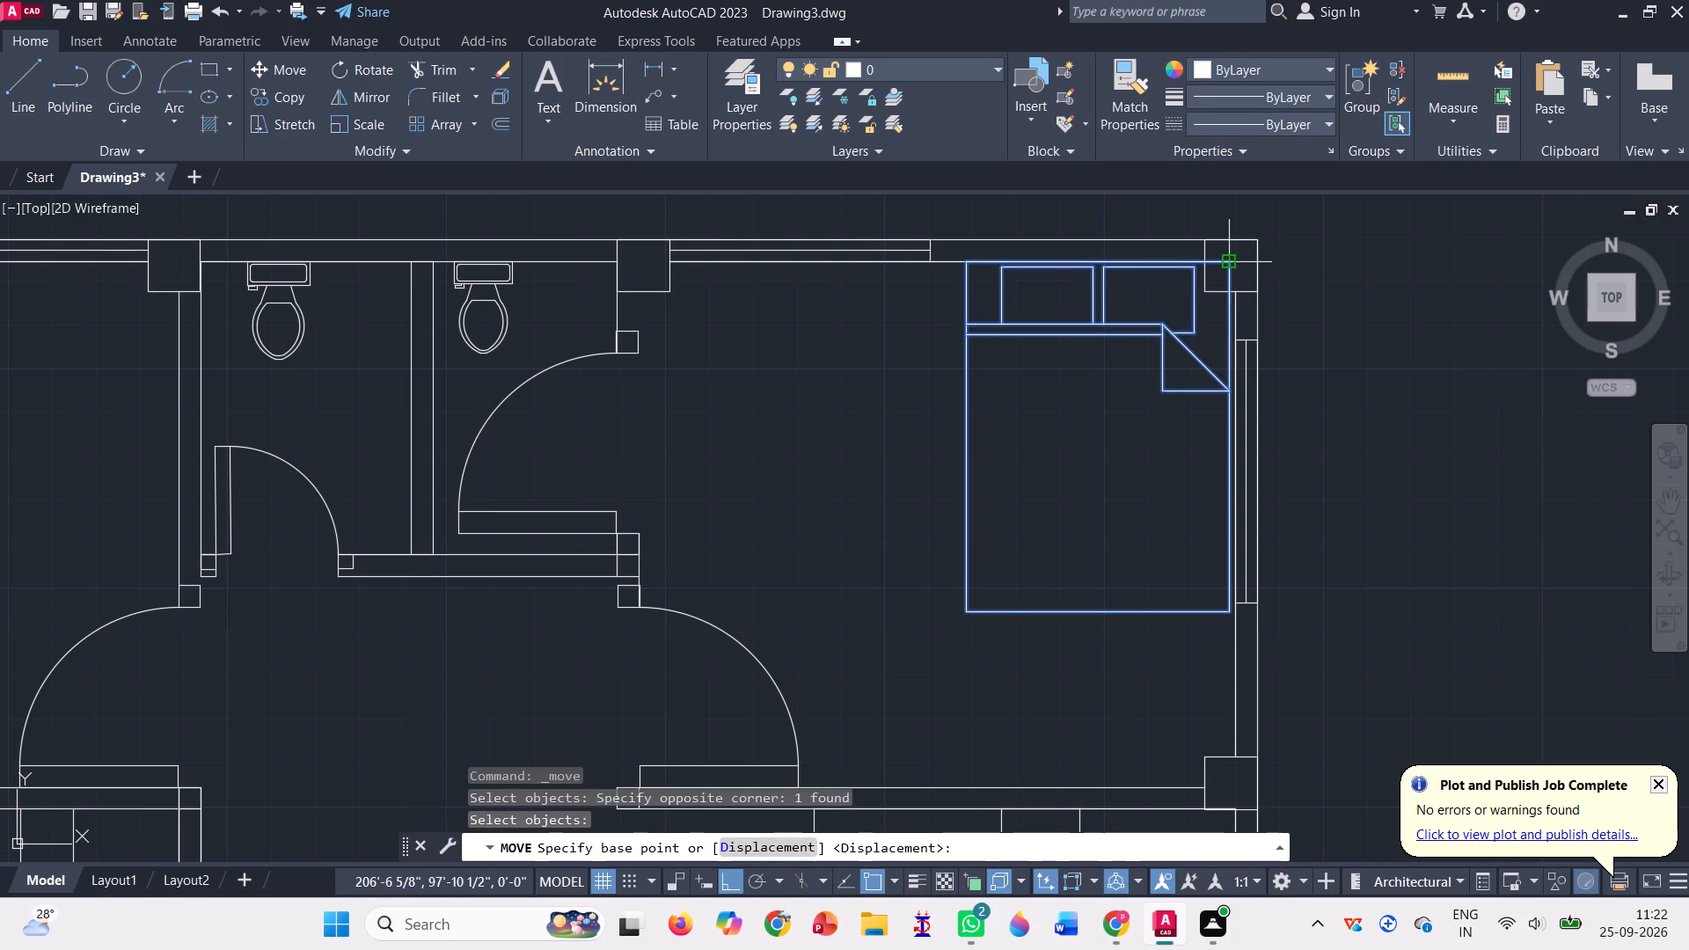
{"action": "left_click", "coordinate": [1227, 264]}
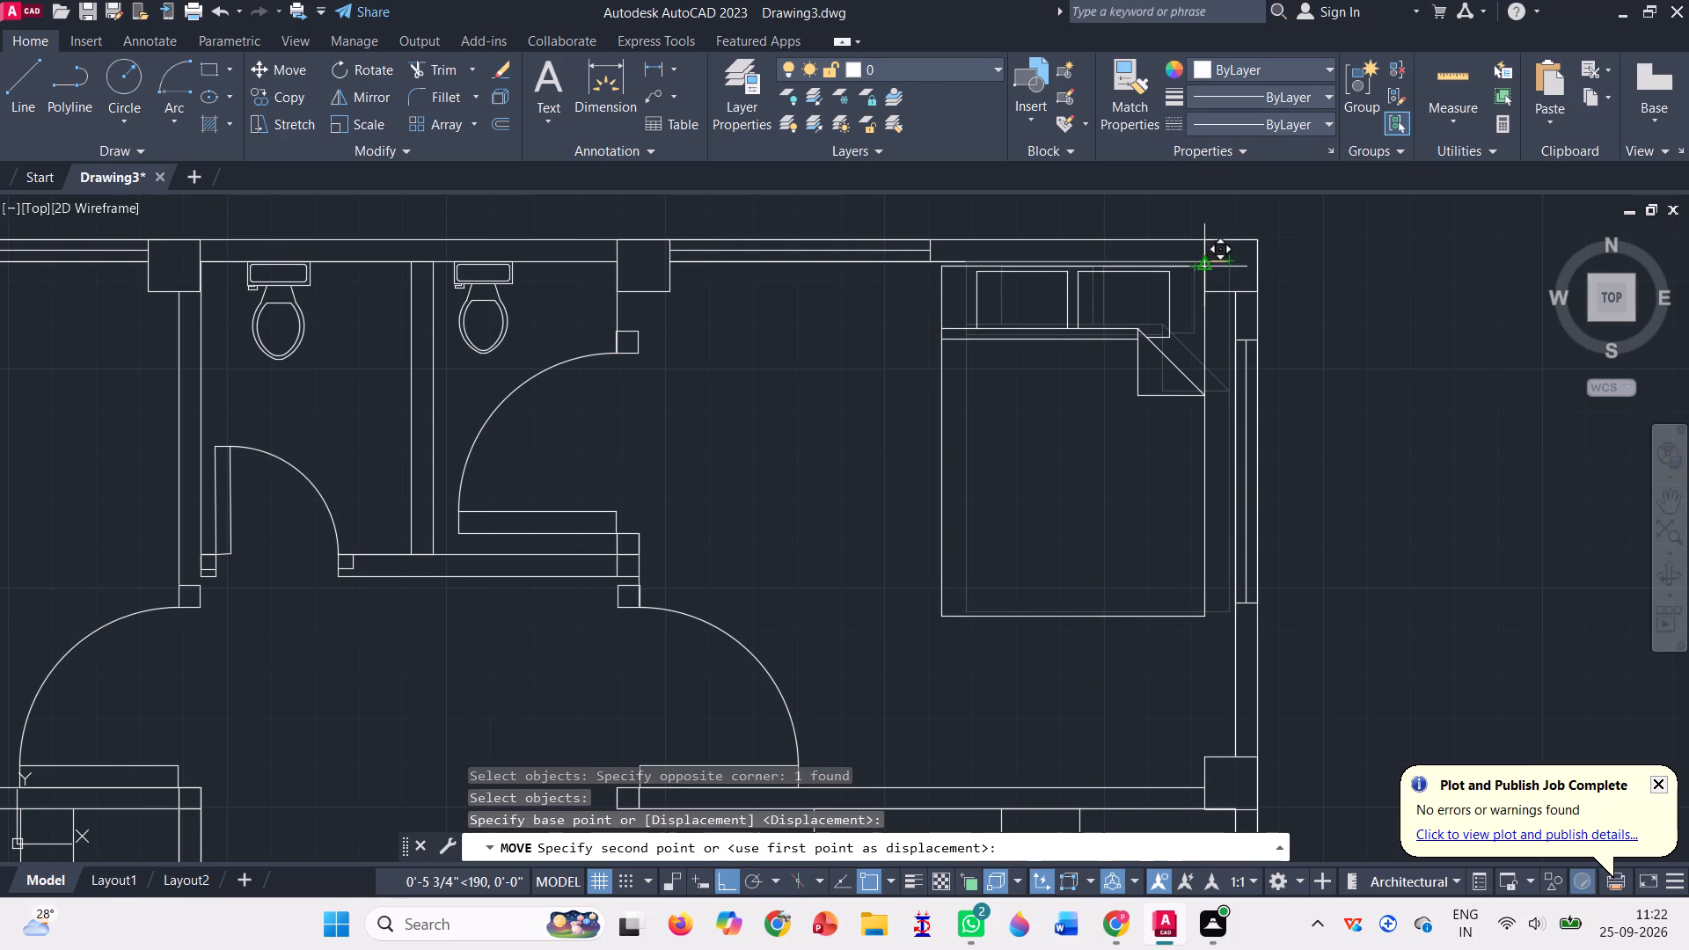
{"action": "left_click", "coordinate": [1194, 268]}
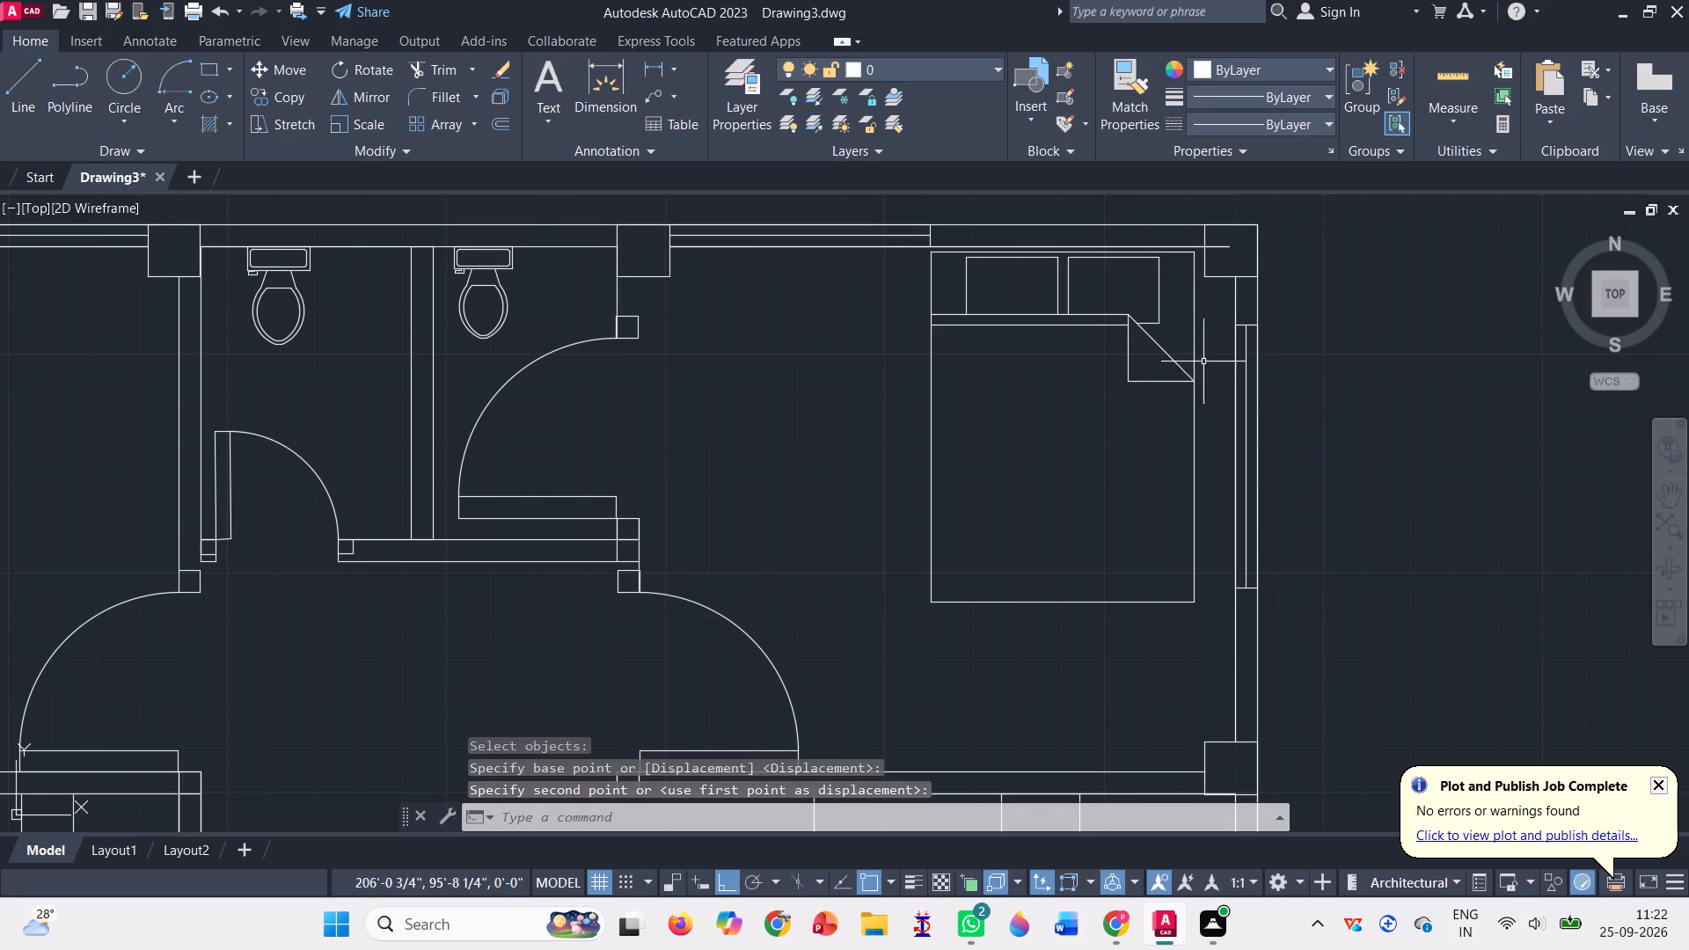
Trim the north wall's inner line inside the square column at the northeast corner.
{"action": "left_click", "coordinate": [432, 69]}
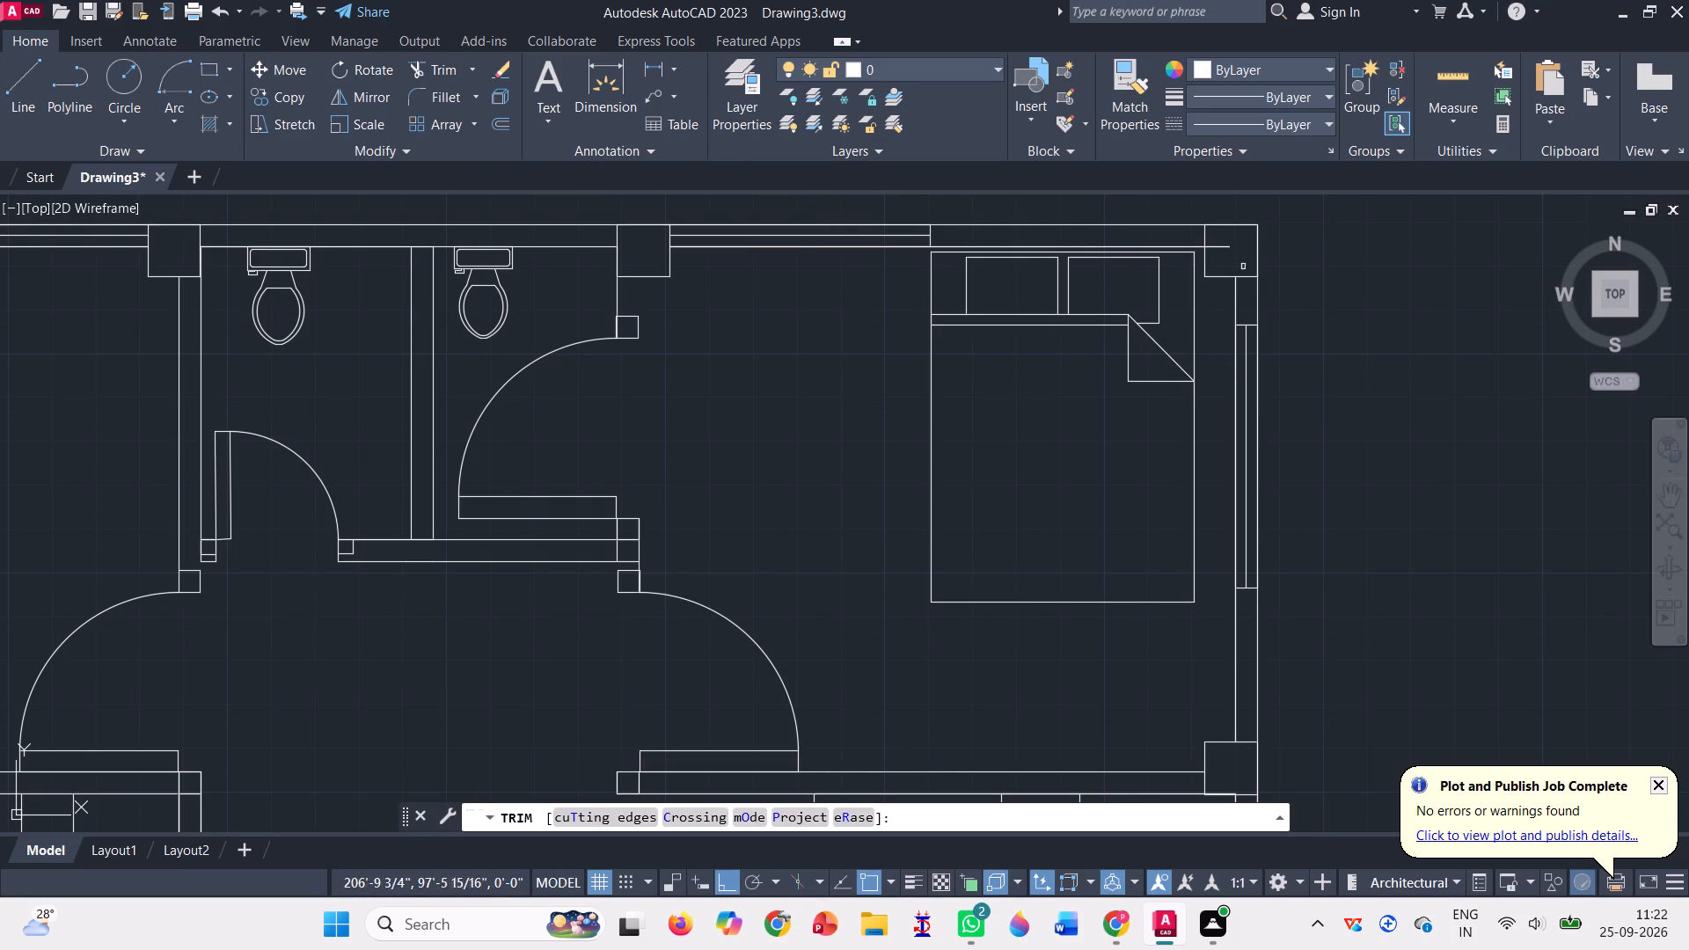
{"action": "left_click", "coordinate": [1222, 244]}
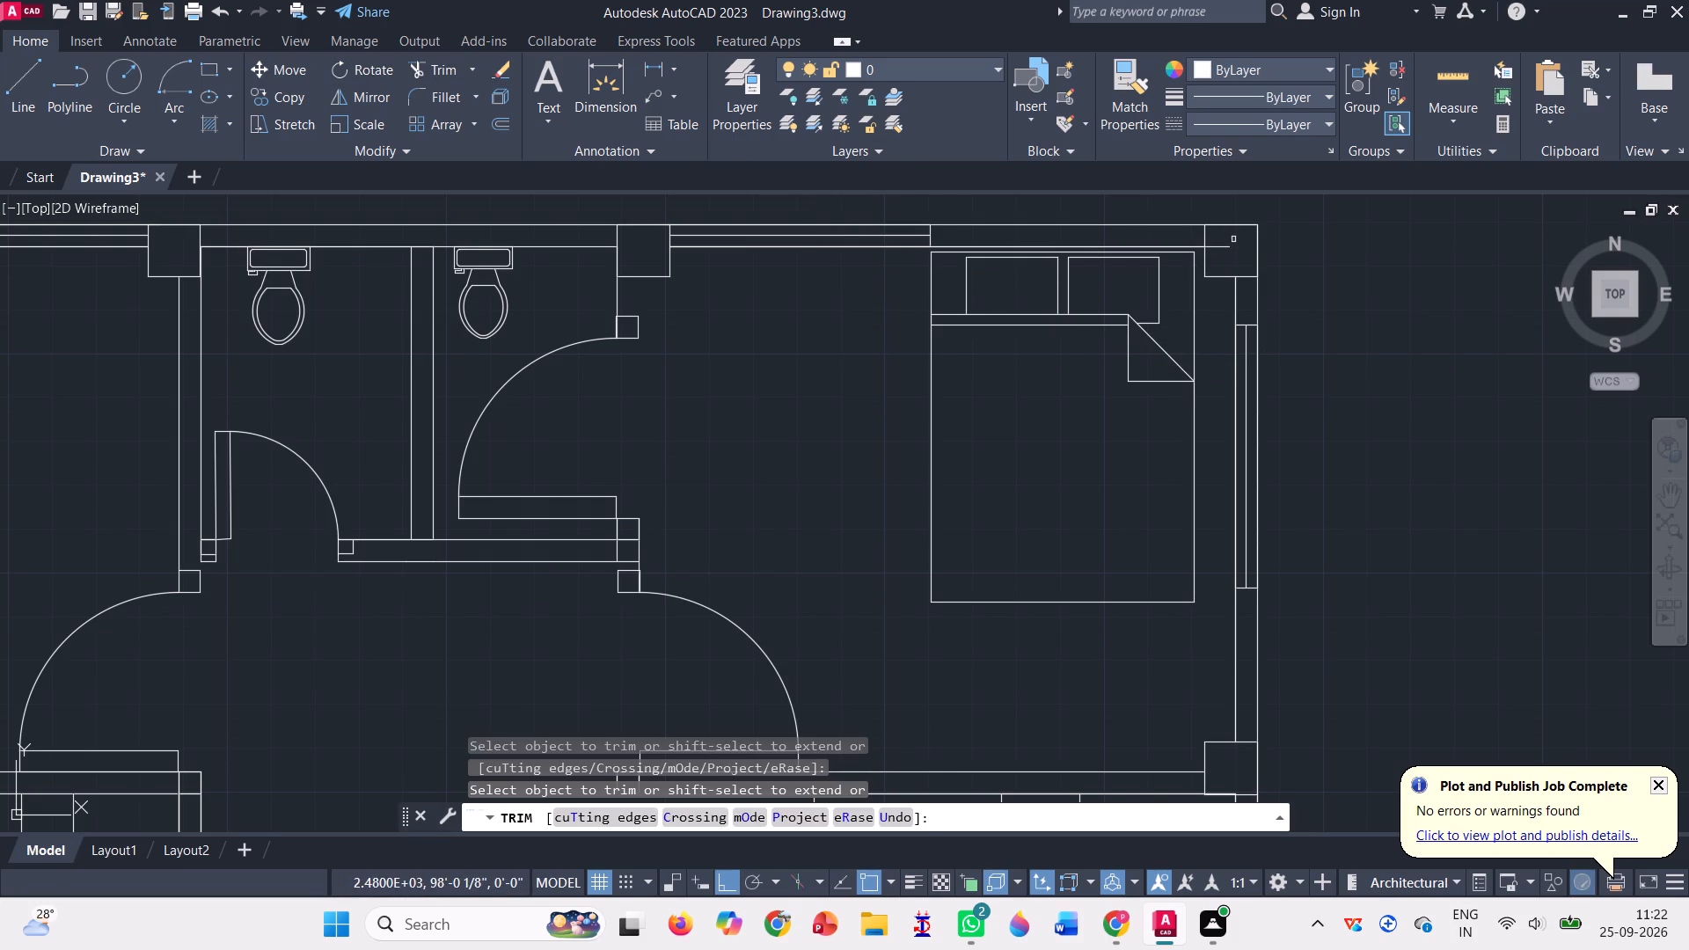
{"action": "left_click", "coordinate": [1228, 238]}
{"action": "left_click", "coordinate": [1225, 251]}
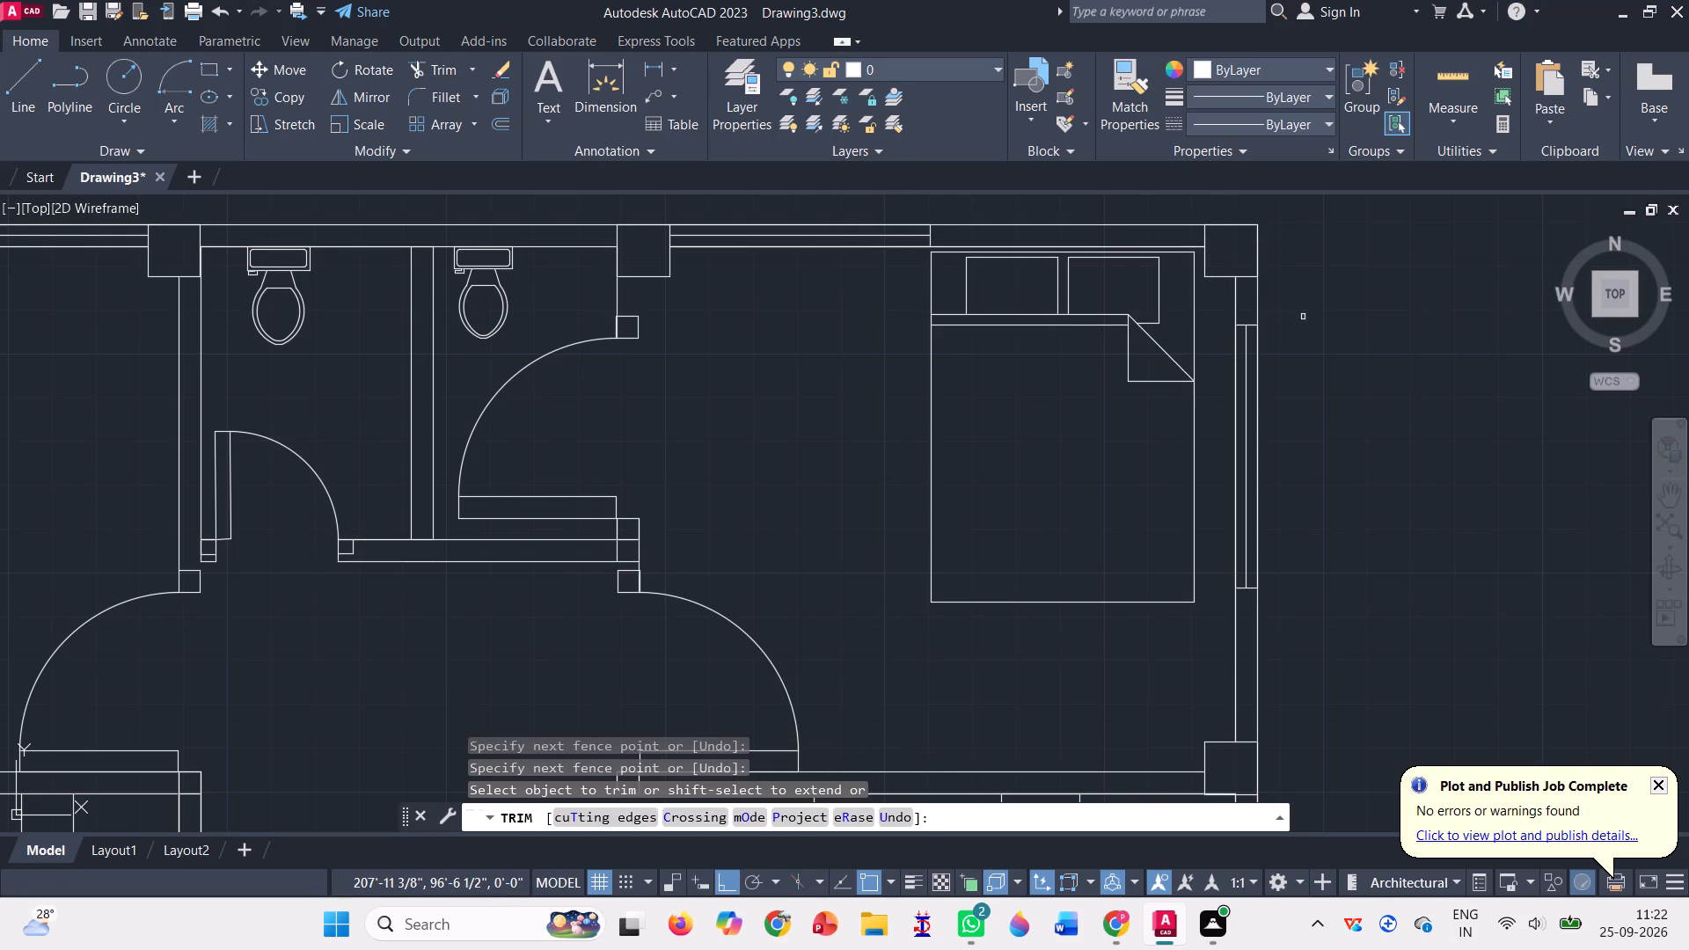
Move the northwest bedroom's bed slightly east so that it clears the corner column.
{"action": "scroll", "coordinate": [1337, 336], "scroll_direction": "down", "scroll_amount": 2}
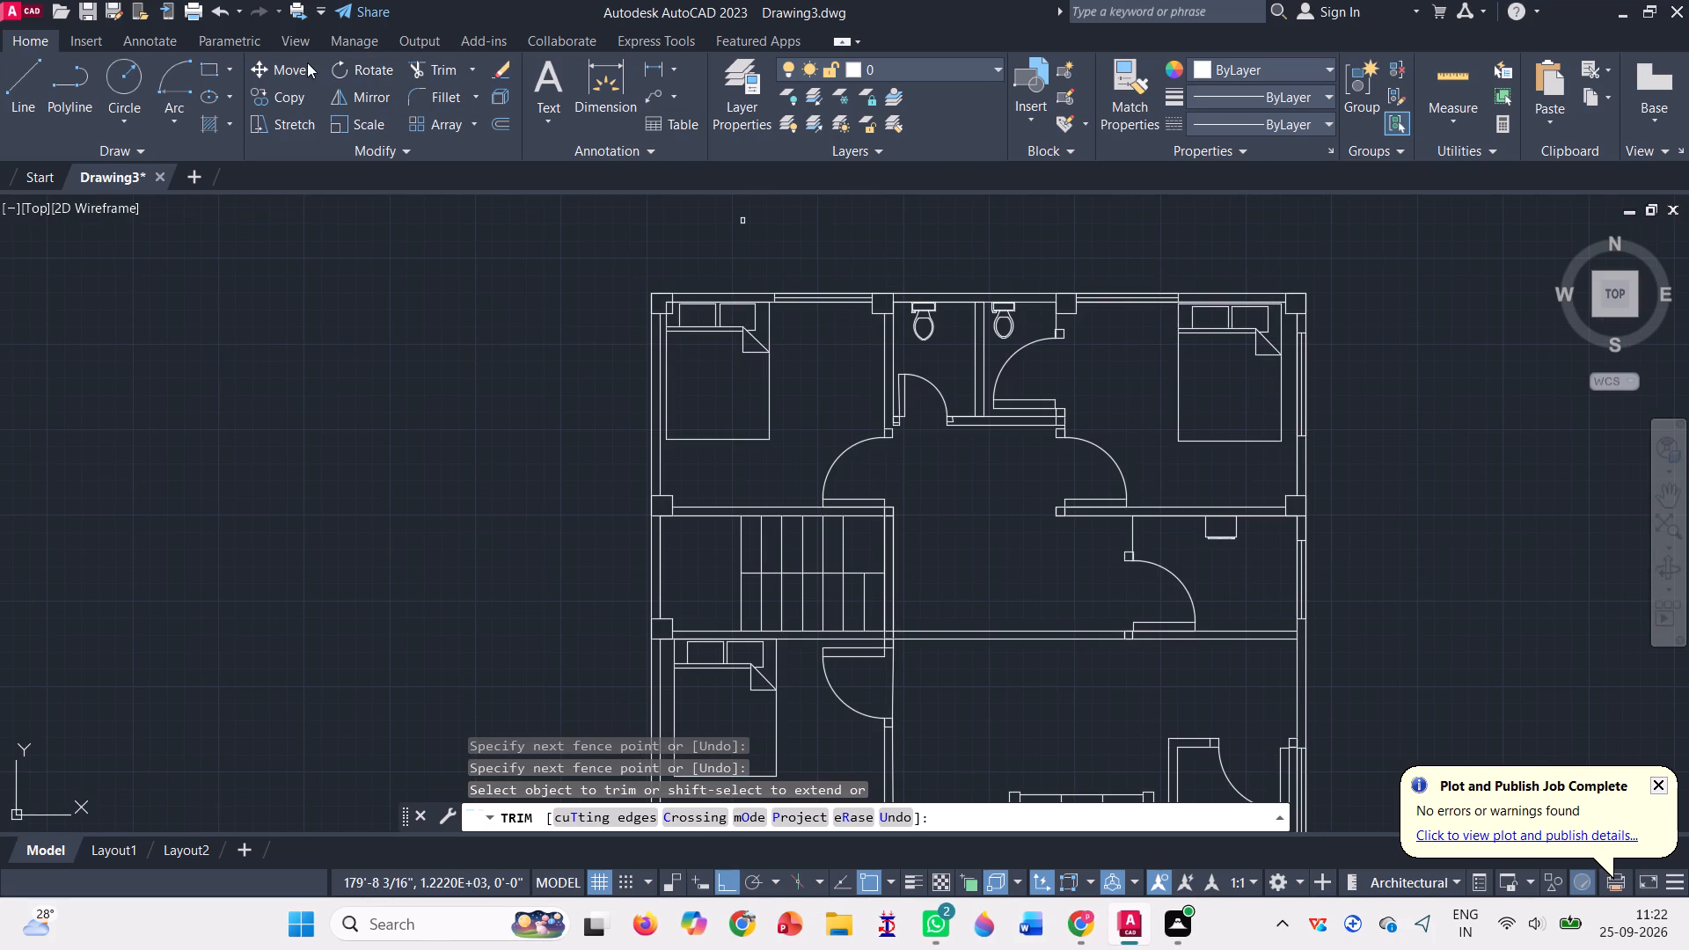
{"action": "left_click", "coordinate": [304, 79]}
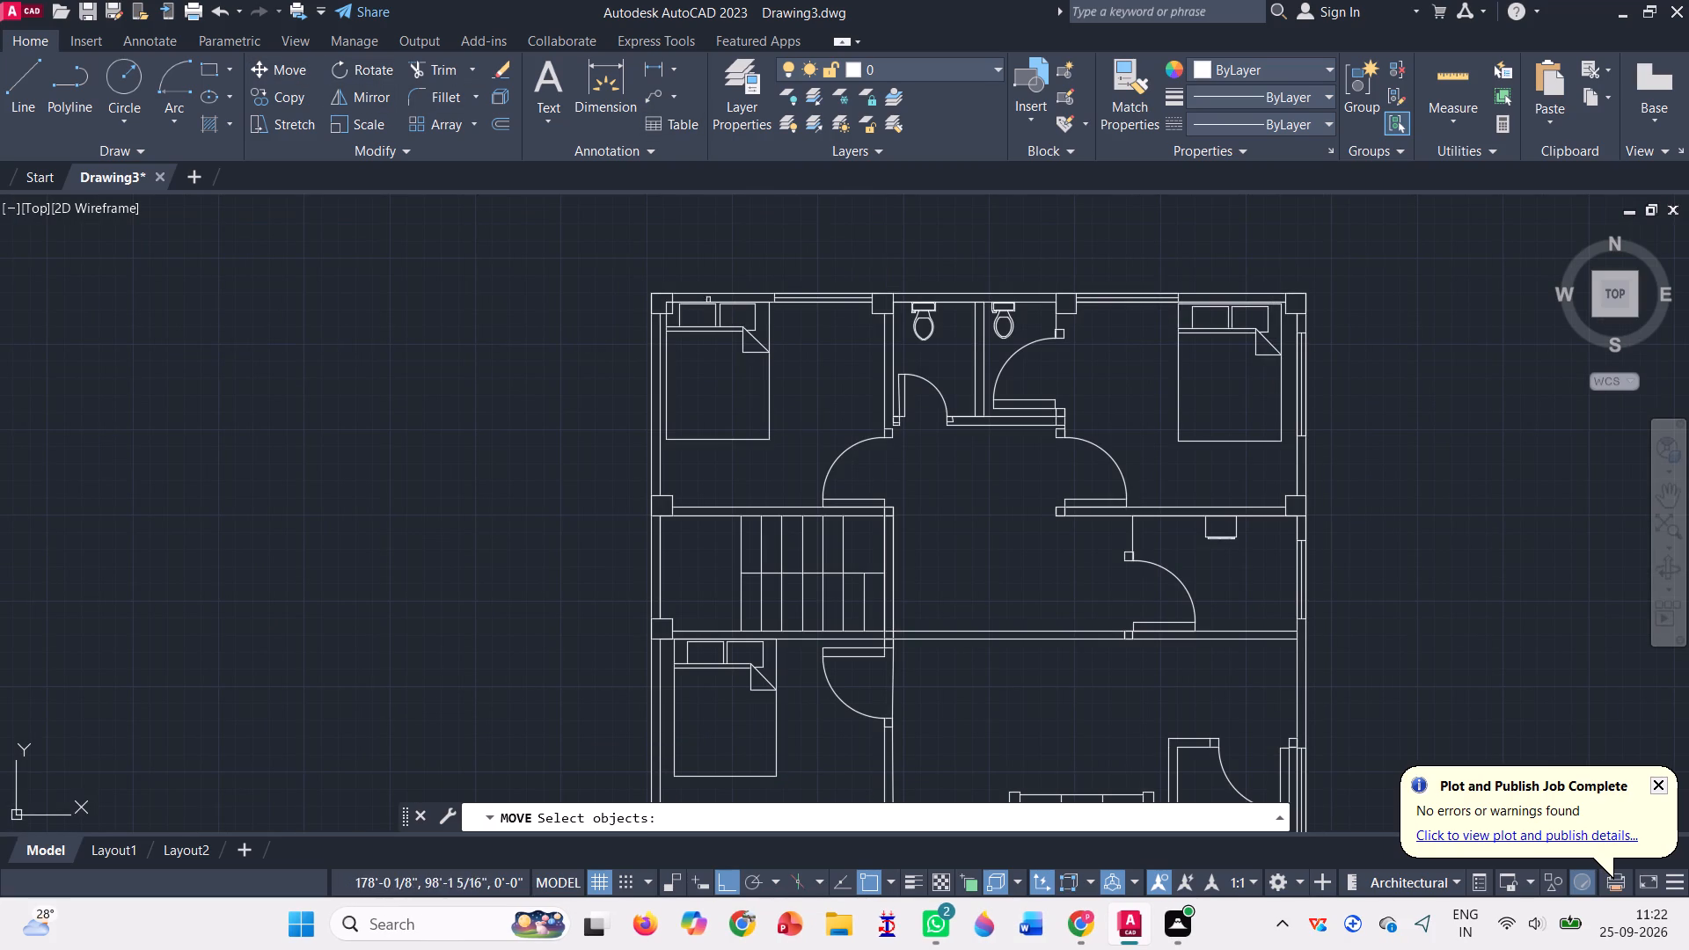
{"action": "left_click", "coordinate": [714, 319]}
{"action": "scroll", "coordinate": [677, 323], "scroll_direction": "up", "scroll_amount": 3}
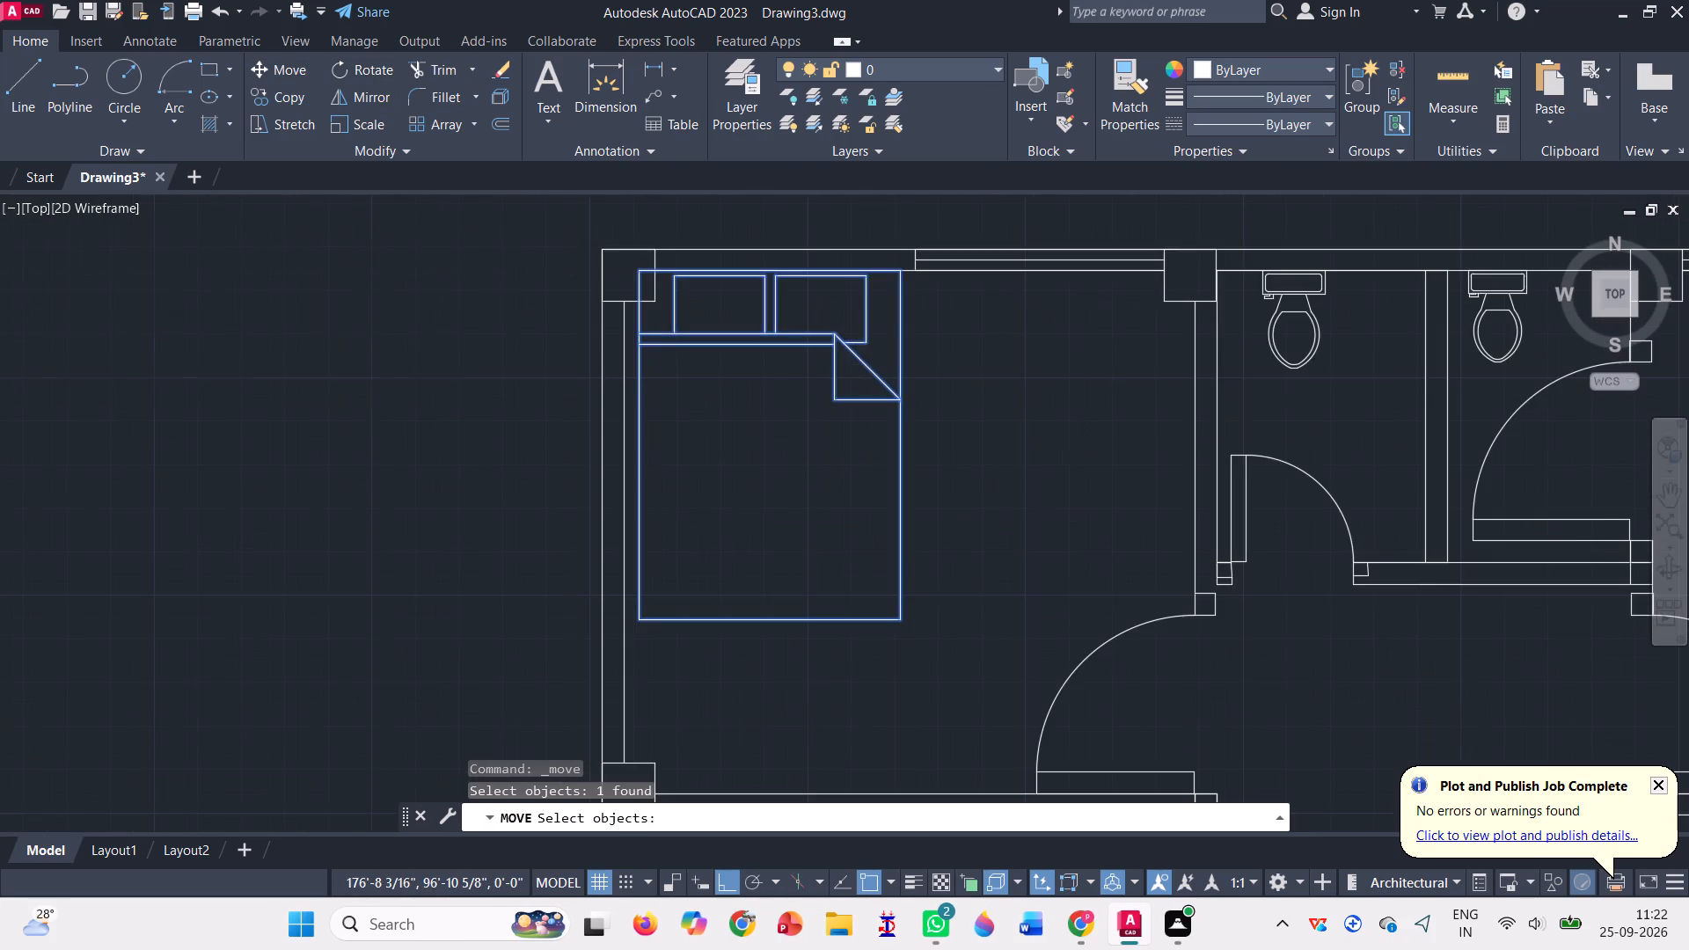
{"action": "key", "text": "Return"}
{"action": "left_click", "coordinate": [618, 246]}
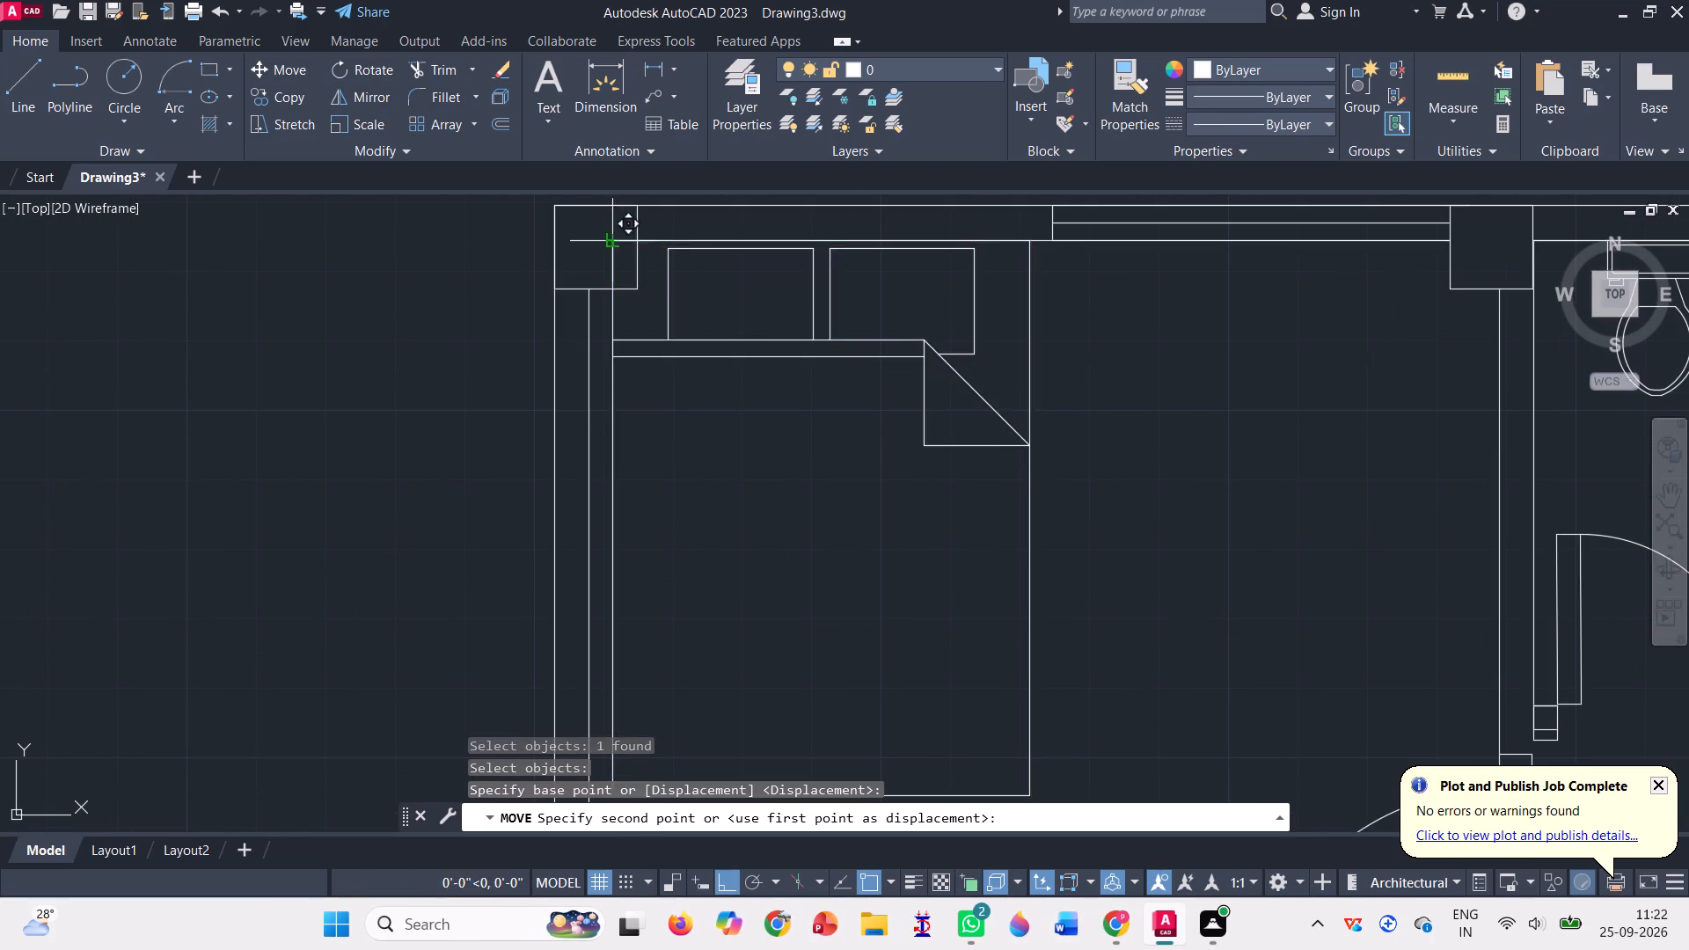
{"action": "left_click", "coordinate": [665, 240]}
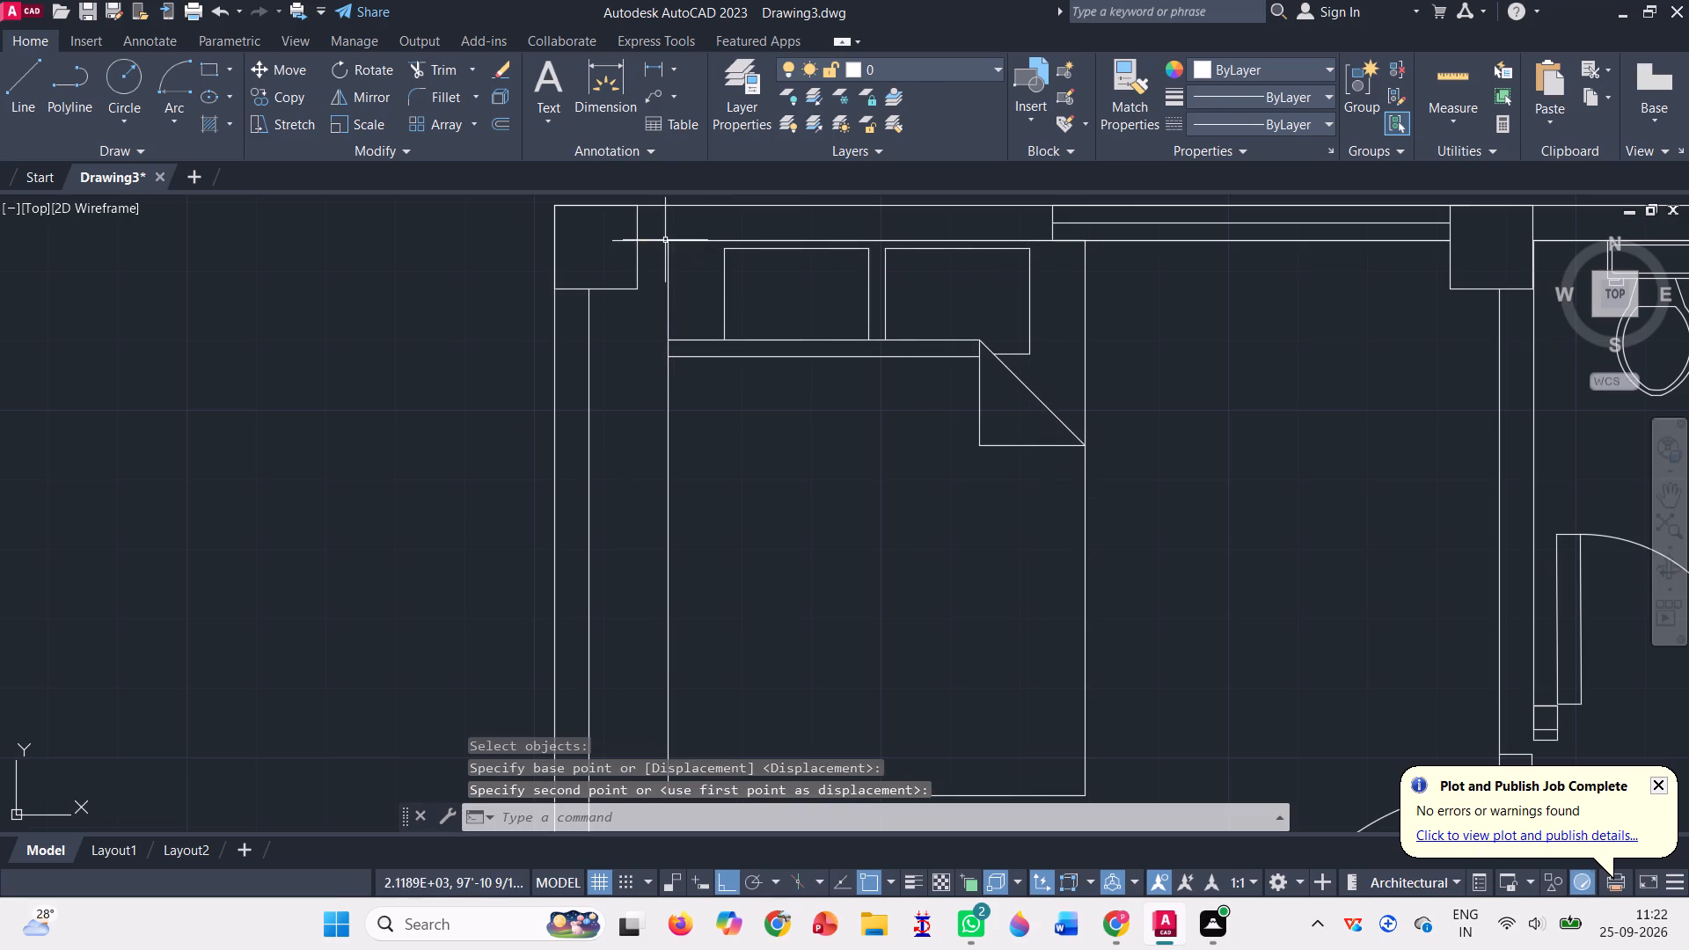
Trim the north wall's inner line inside the square column at the northwest corner.
{"action": "left_click", "coordinate": [438, 72]}
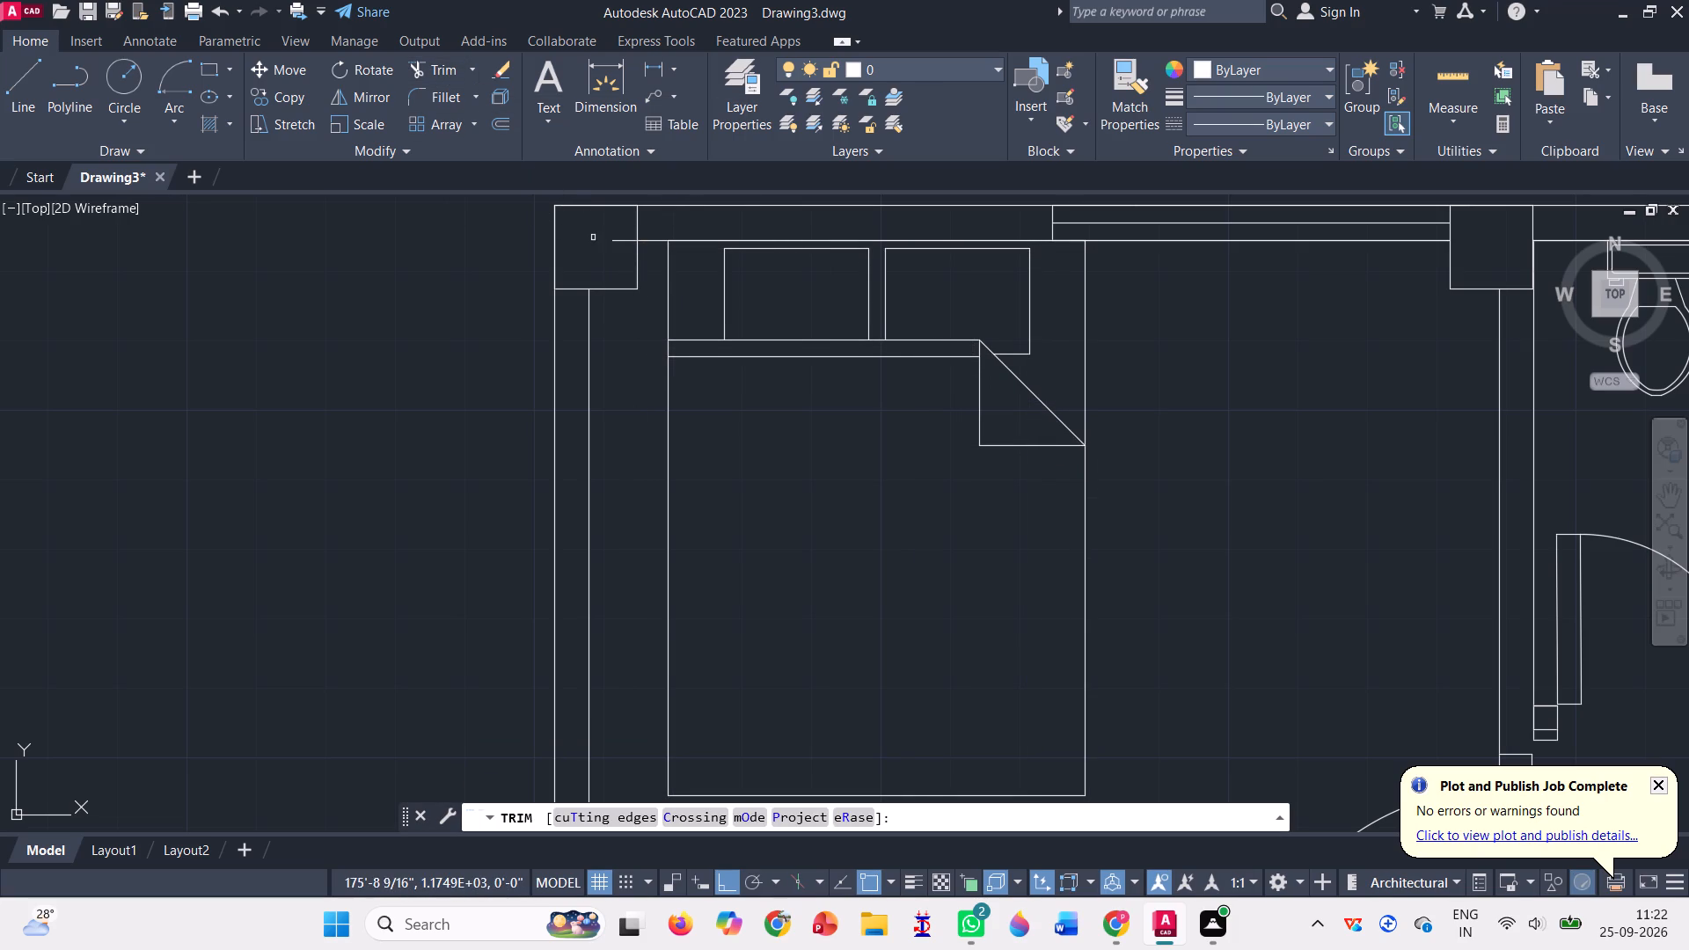
{"action": "left_click", "coordinate": [610, 240]}
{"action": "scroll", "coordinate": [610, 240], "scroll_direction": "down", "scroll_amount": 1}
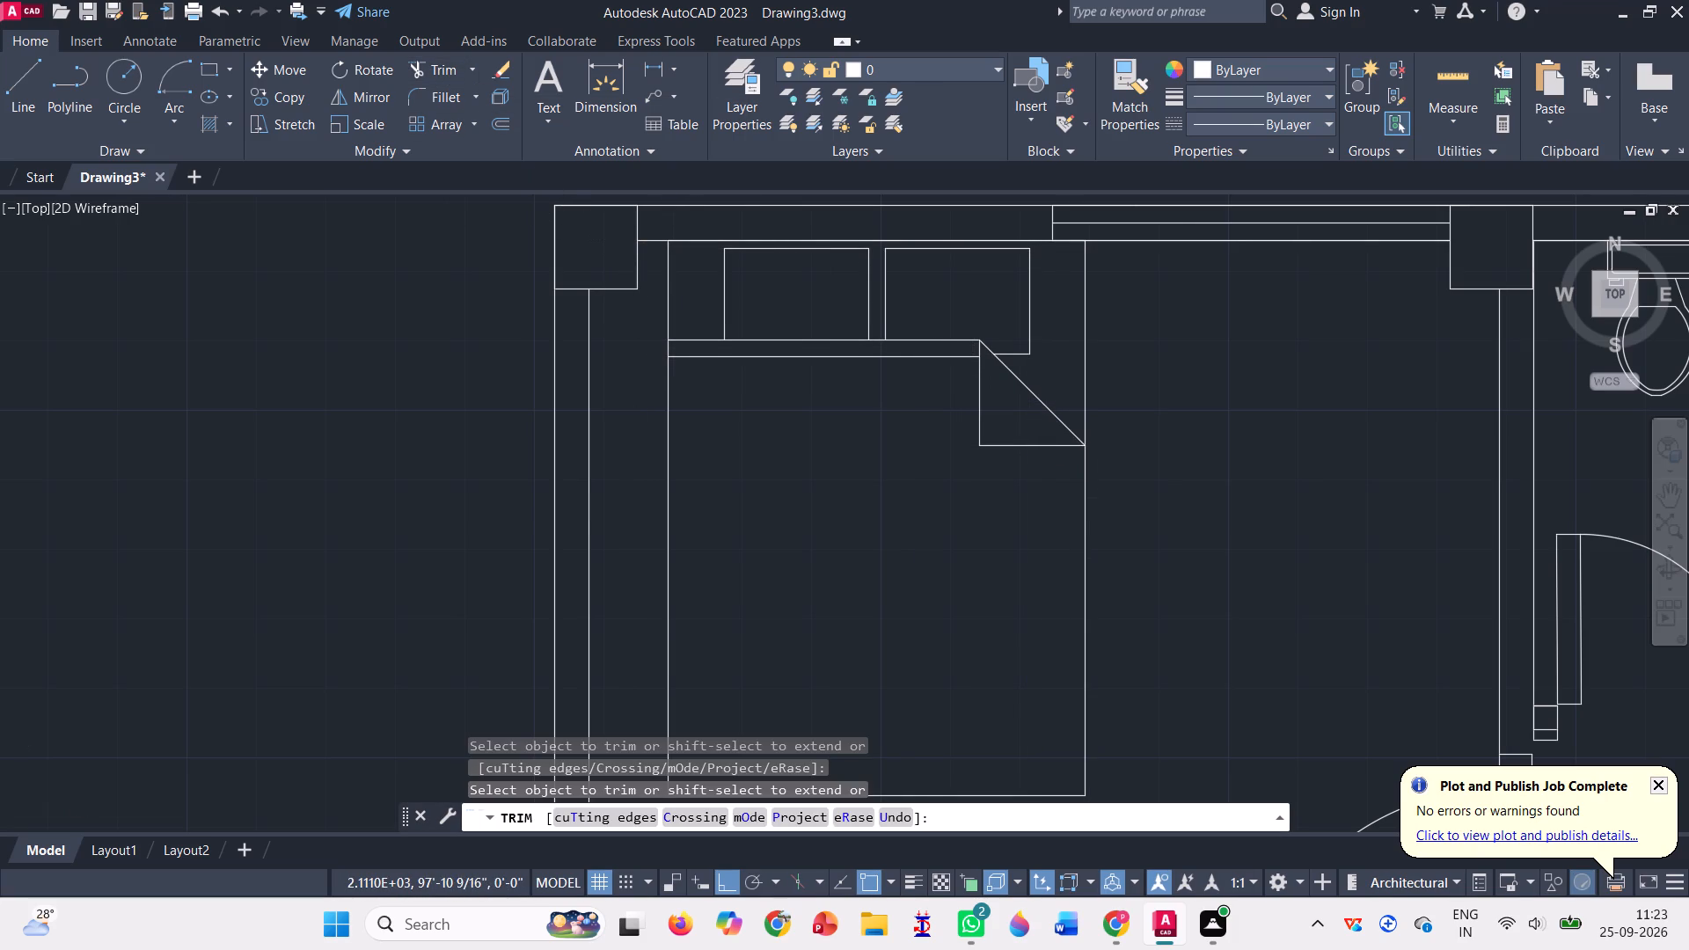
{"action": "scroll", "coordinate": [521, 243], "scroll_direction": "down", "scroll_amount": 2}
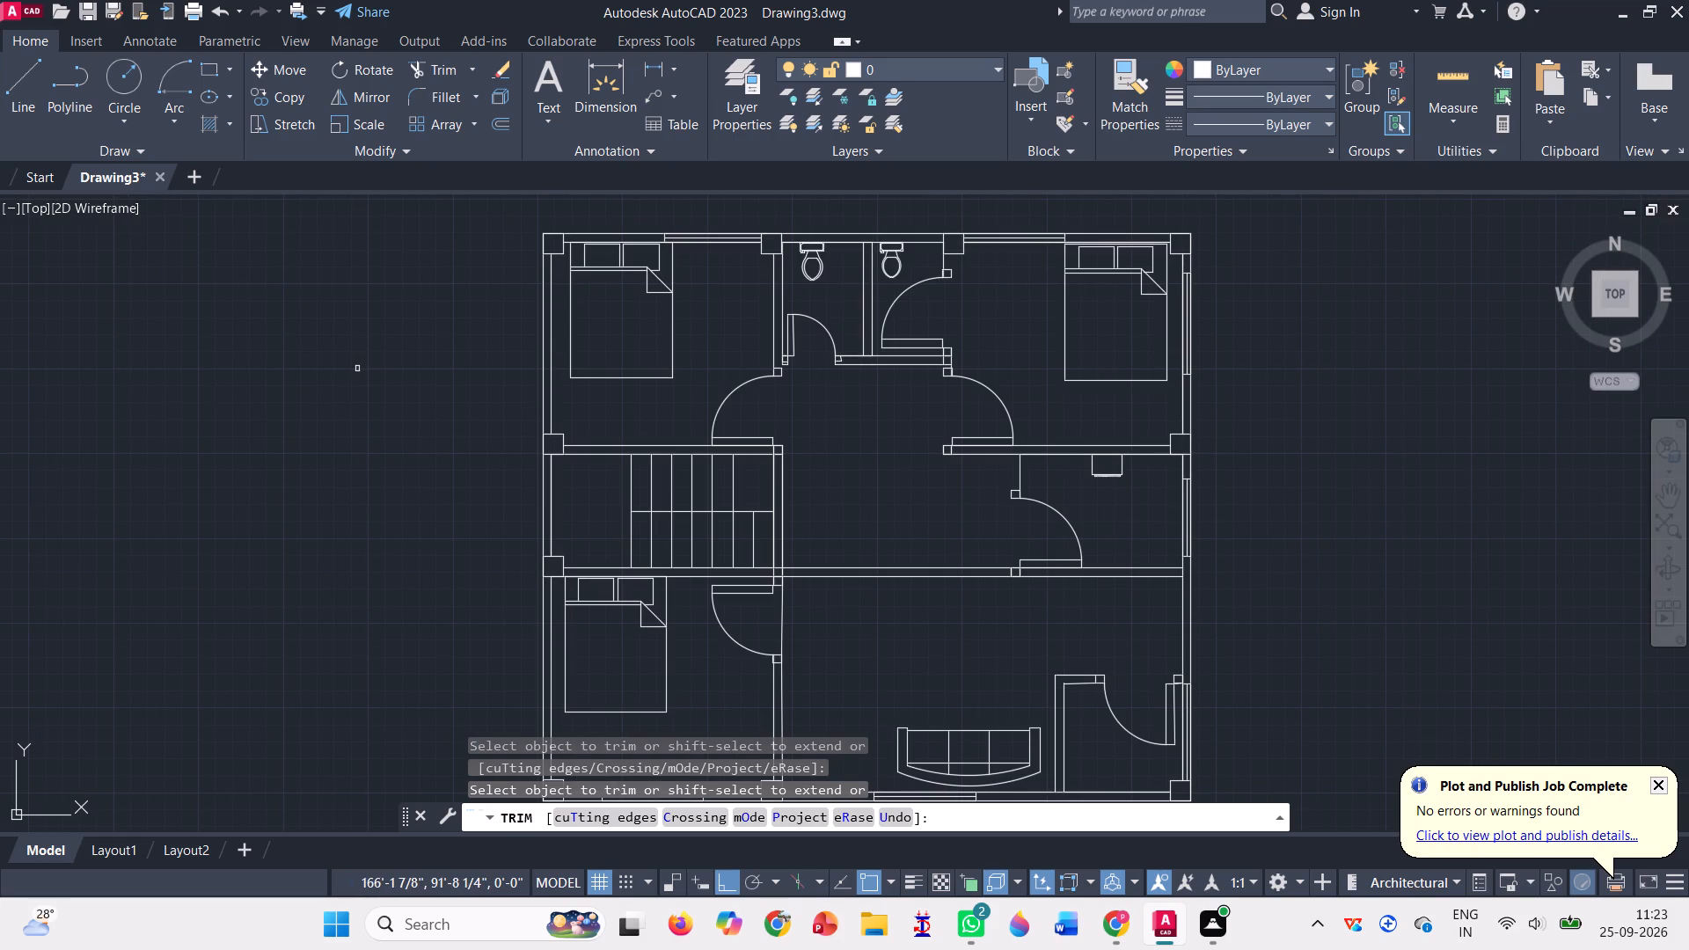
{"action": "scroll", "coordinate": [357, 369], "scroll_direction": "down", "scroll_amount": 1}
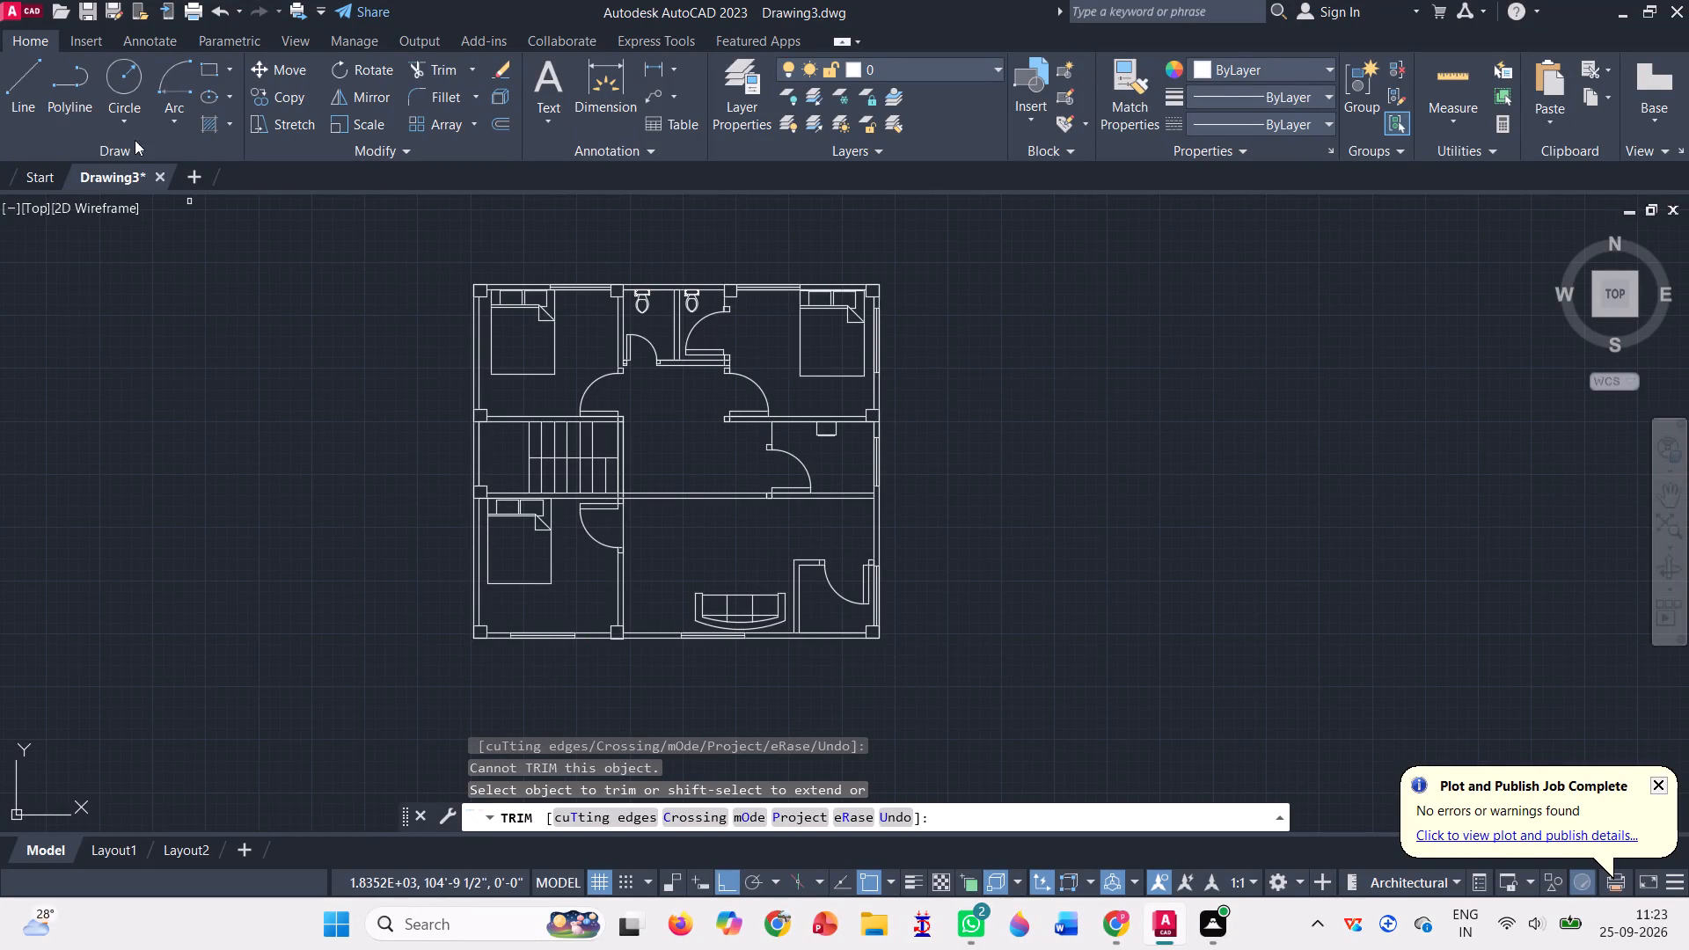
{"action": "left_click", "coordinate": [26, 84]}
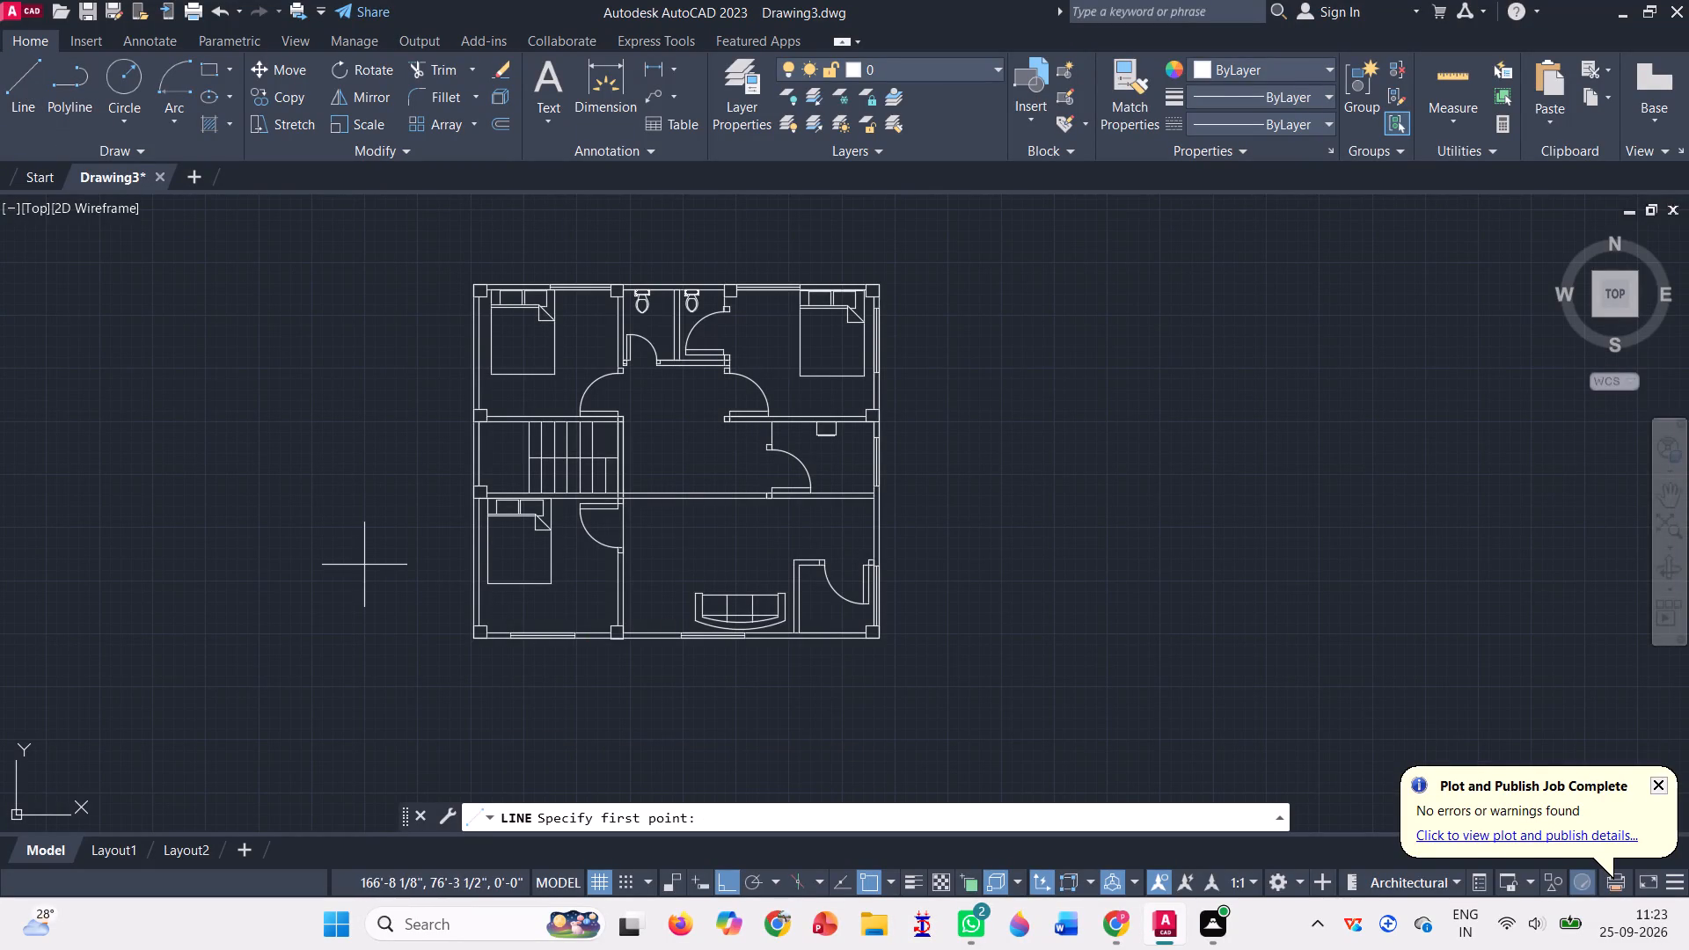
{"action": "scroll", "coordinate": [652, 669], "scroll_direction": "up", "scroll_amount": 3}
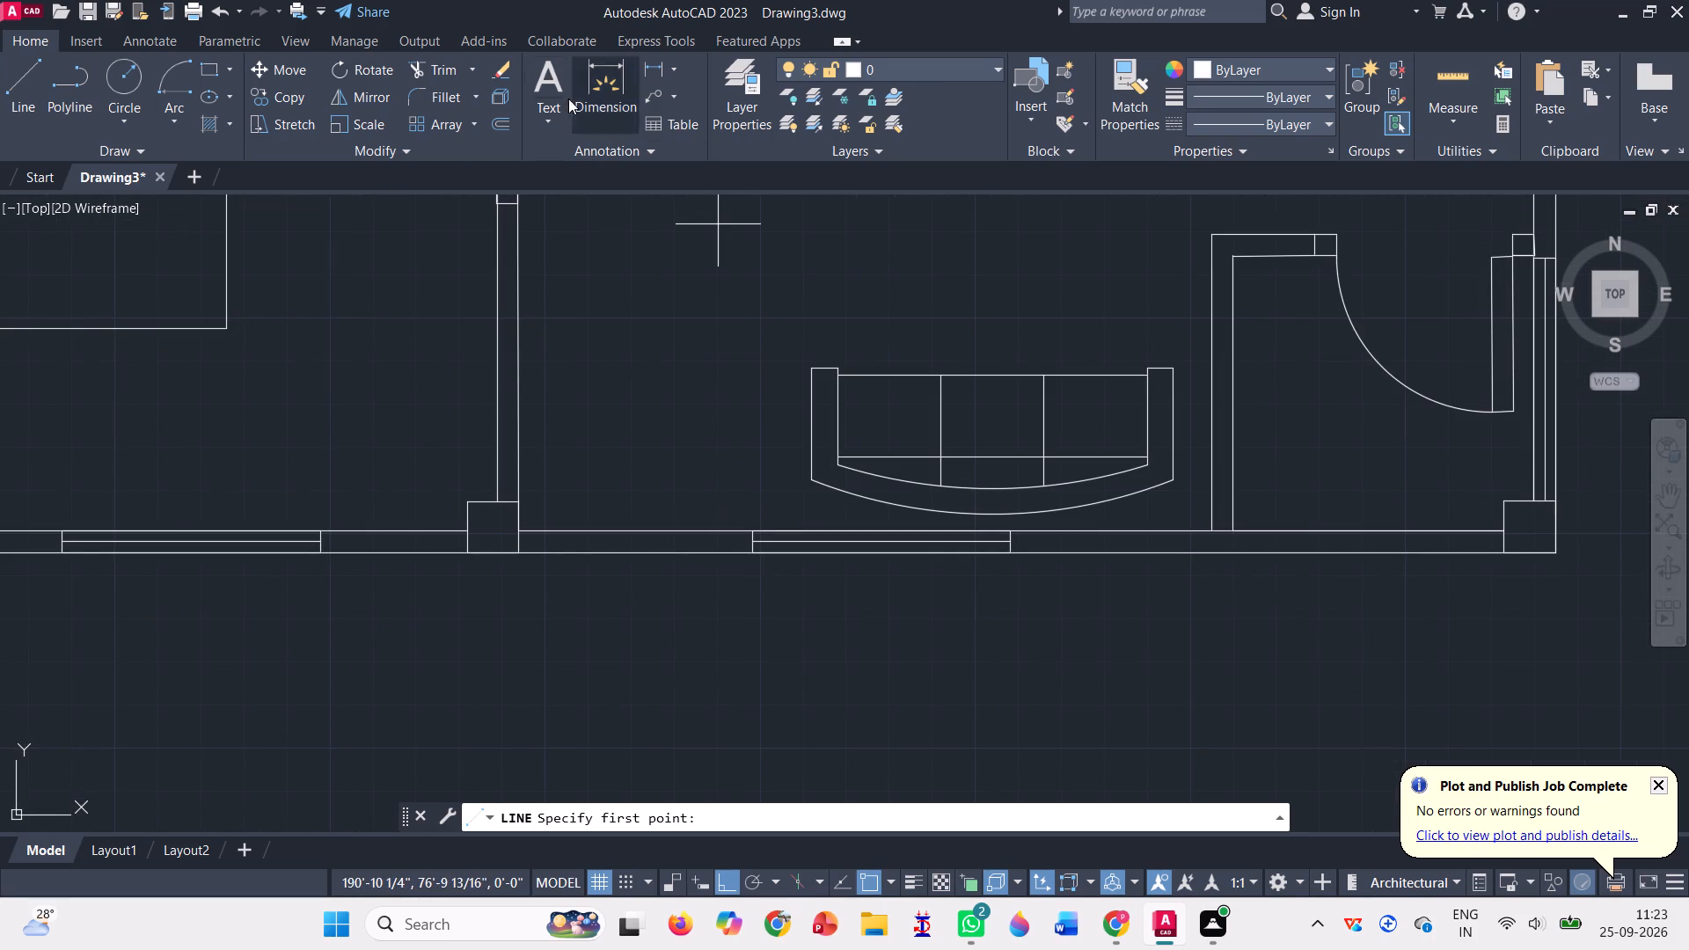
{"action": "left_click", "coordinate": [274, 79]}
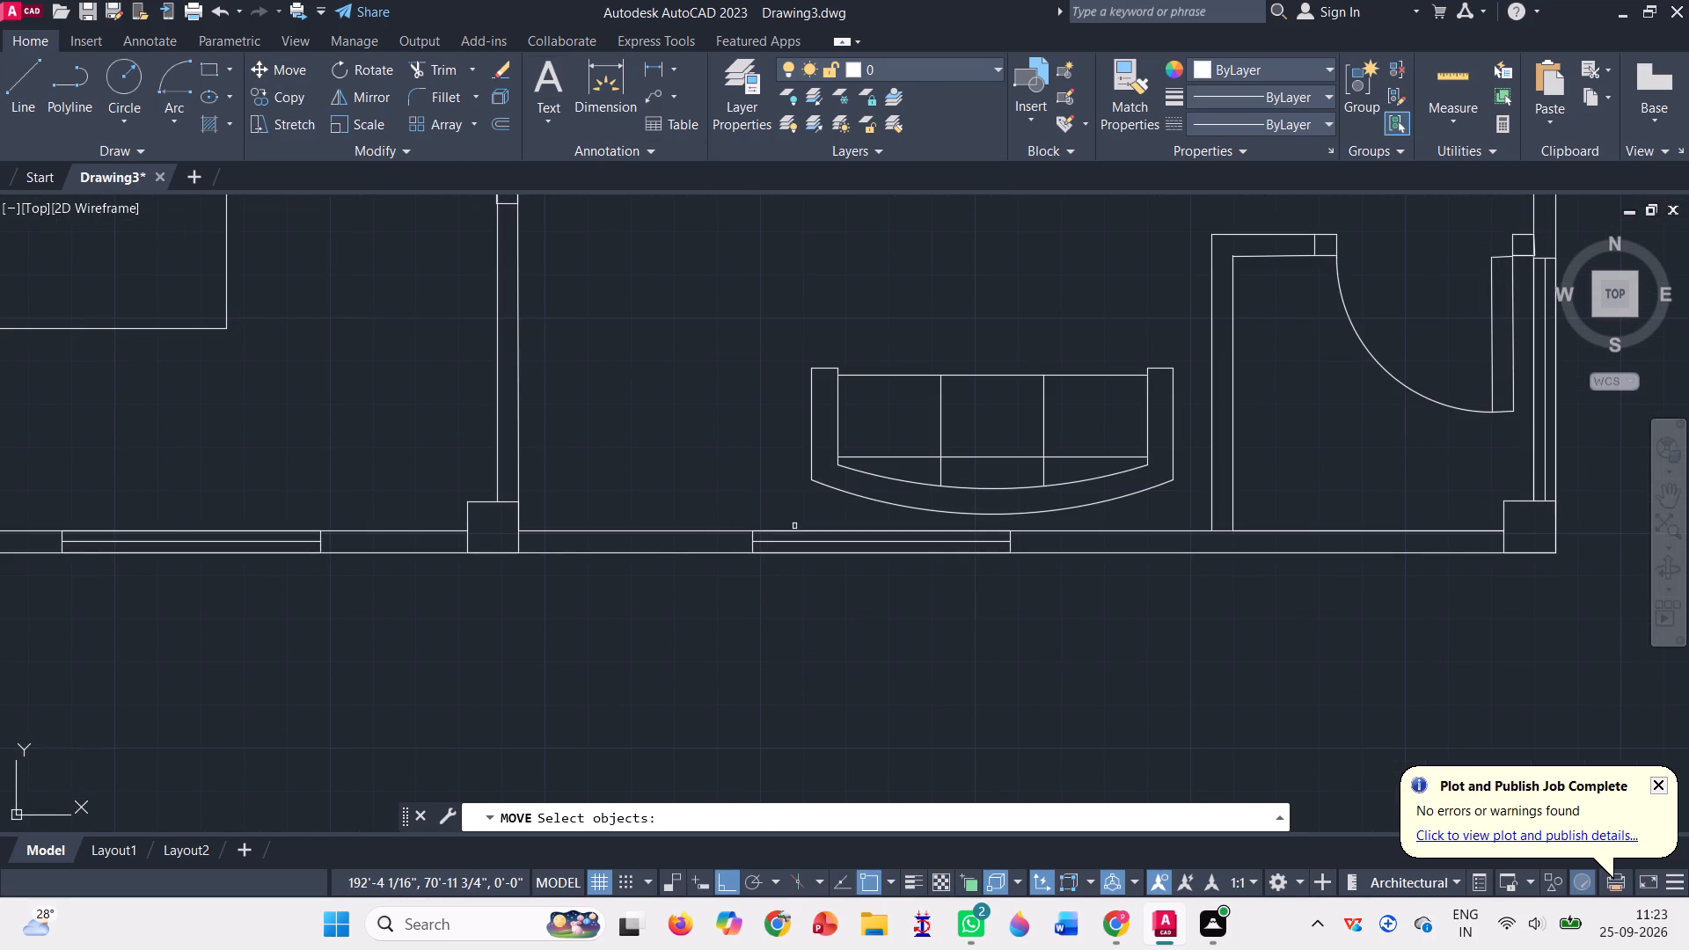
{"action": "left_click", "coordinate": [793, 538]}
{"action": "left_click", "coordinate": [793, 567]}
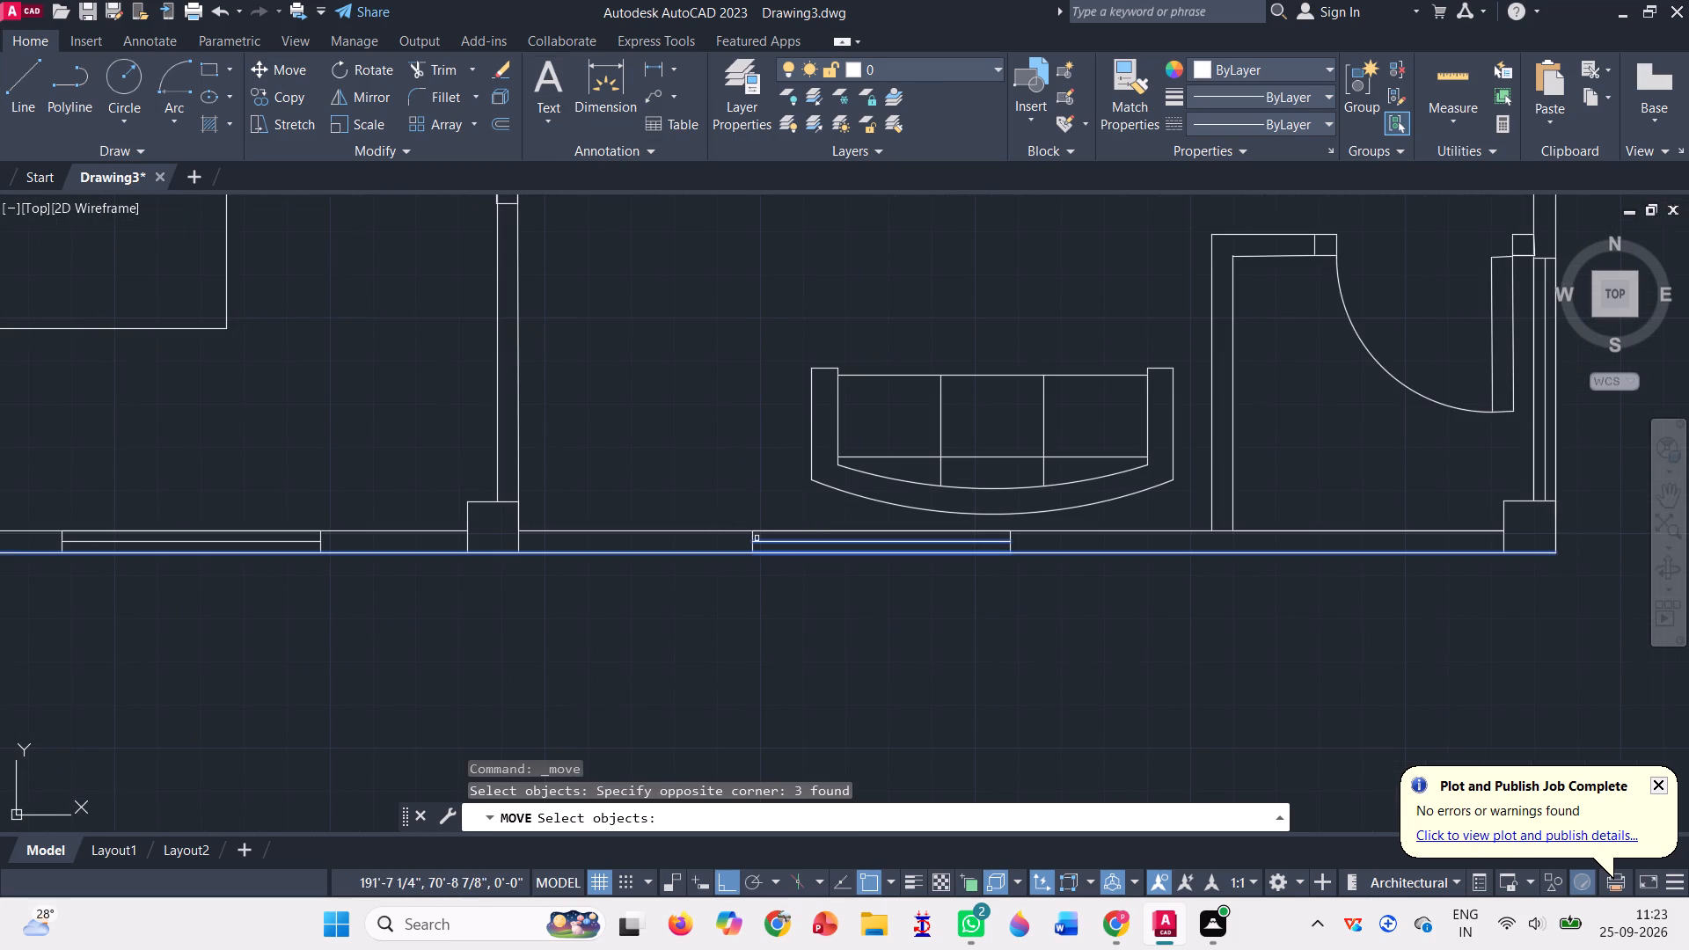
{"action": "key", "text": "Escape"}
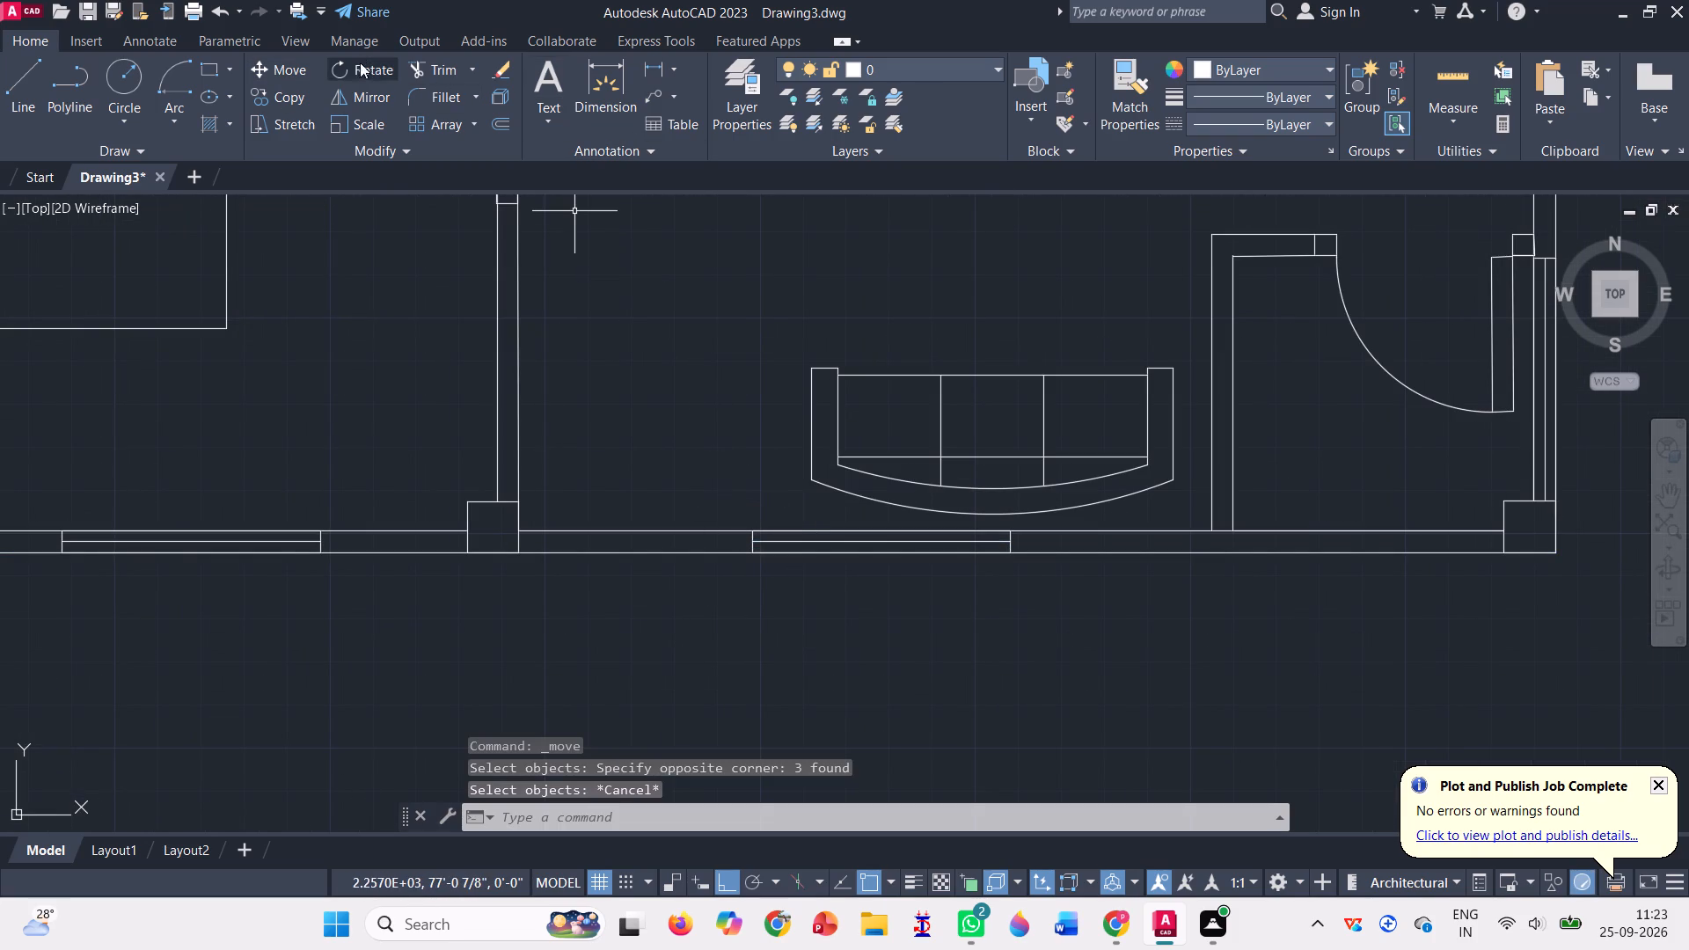
Move the window in the south wall behind the sofa about 2'-10" east along the wall.
{"action": "left_click", "coordinate": [281, 62]}
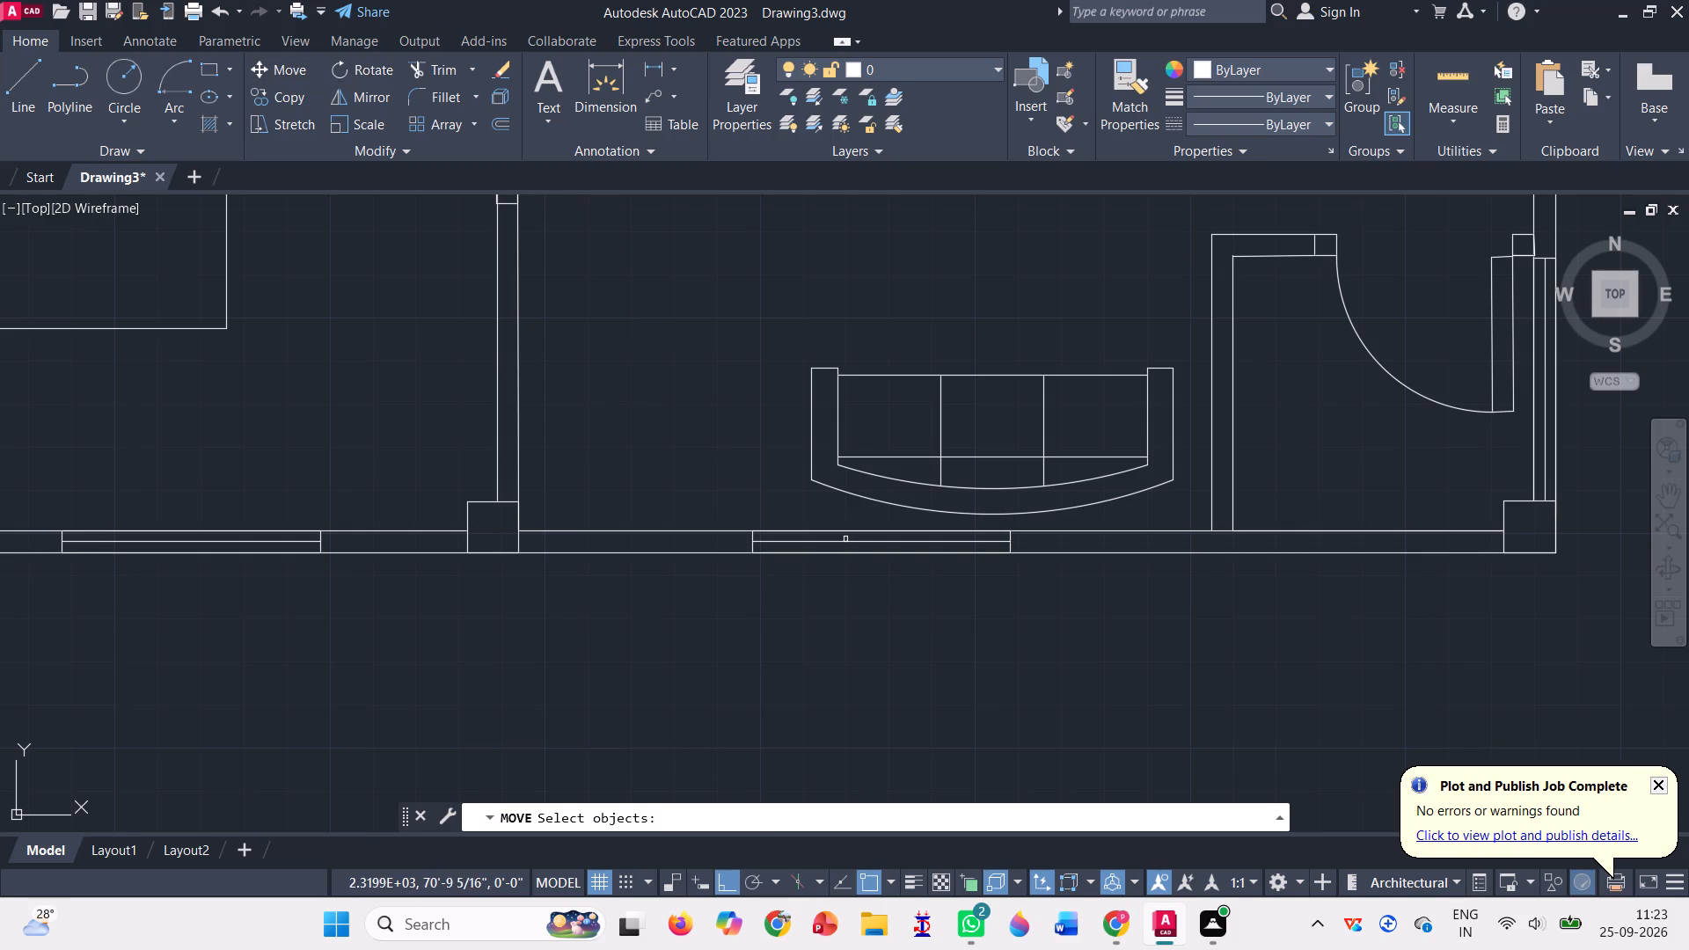
{"action": "scroll", "coordinate": [851, 525], "scroll_direction": "up", "scroll_amount": 2}
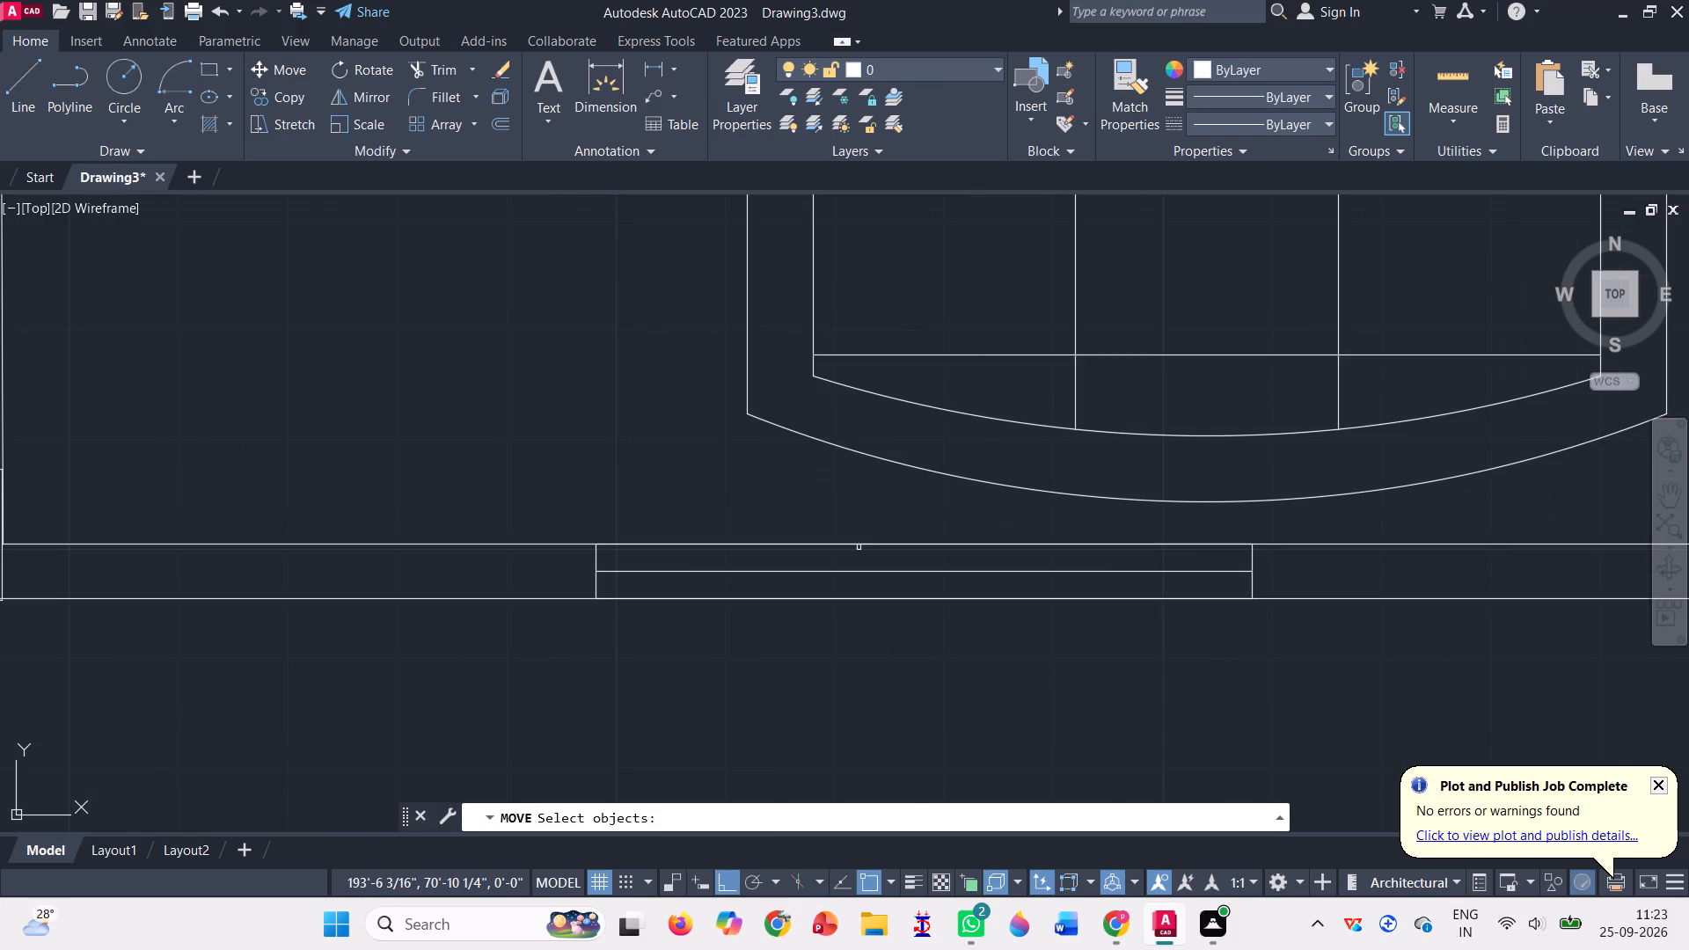
{"action": "left_click", "coordinate": [852, 545]}
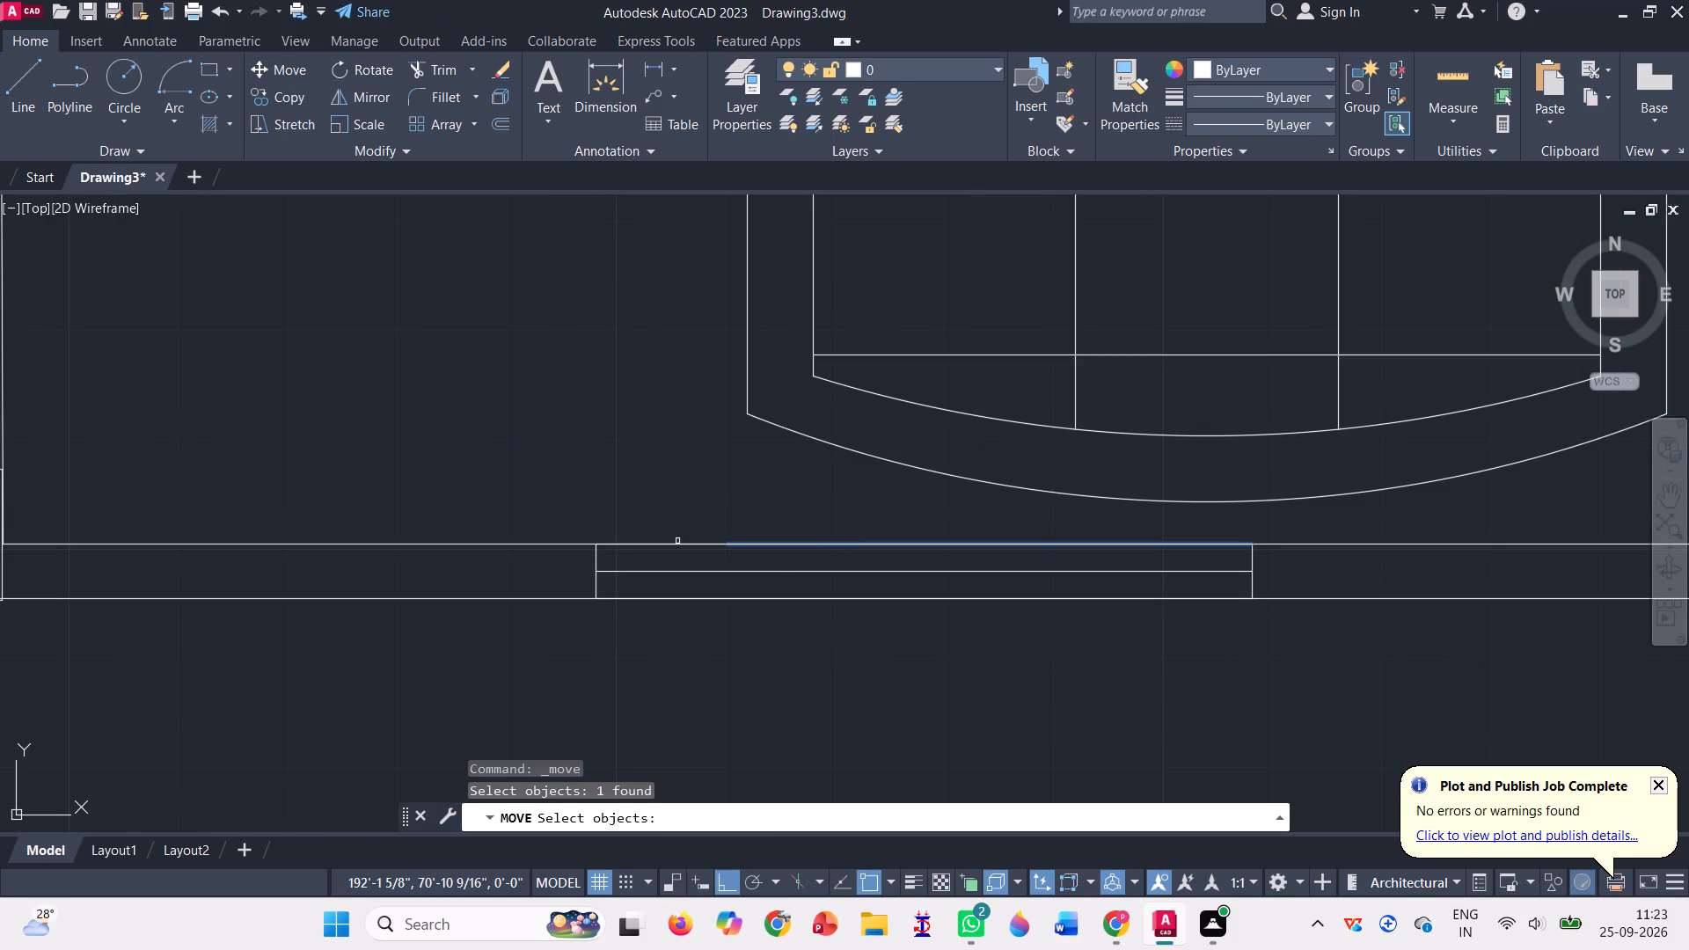
{"action": "left_click", "coordinate": [677, 541]}
{"action": "left_click", "coordinate": [701, 571]}
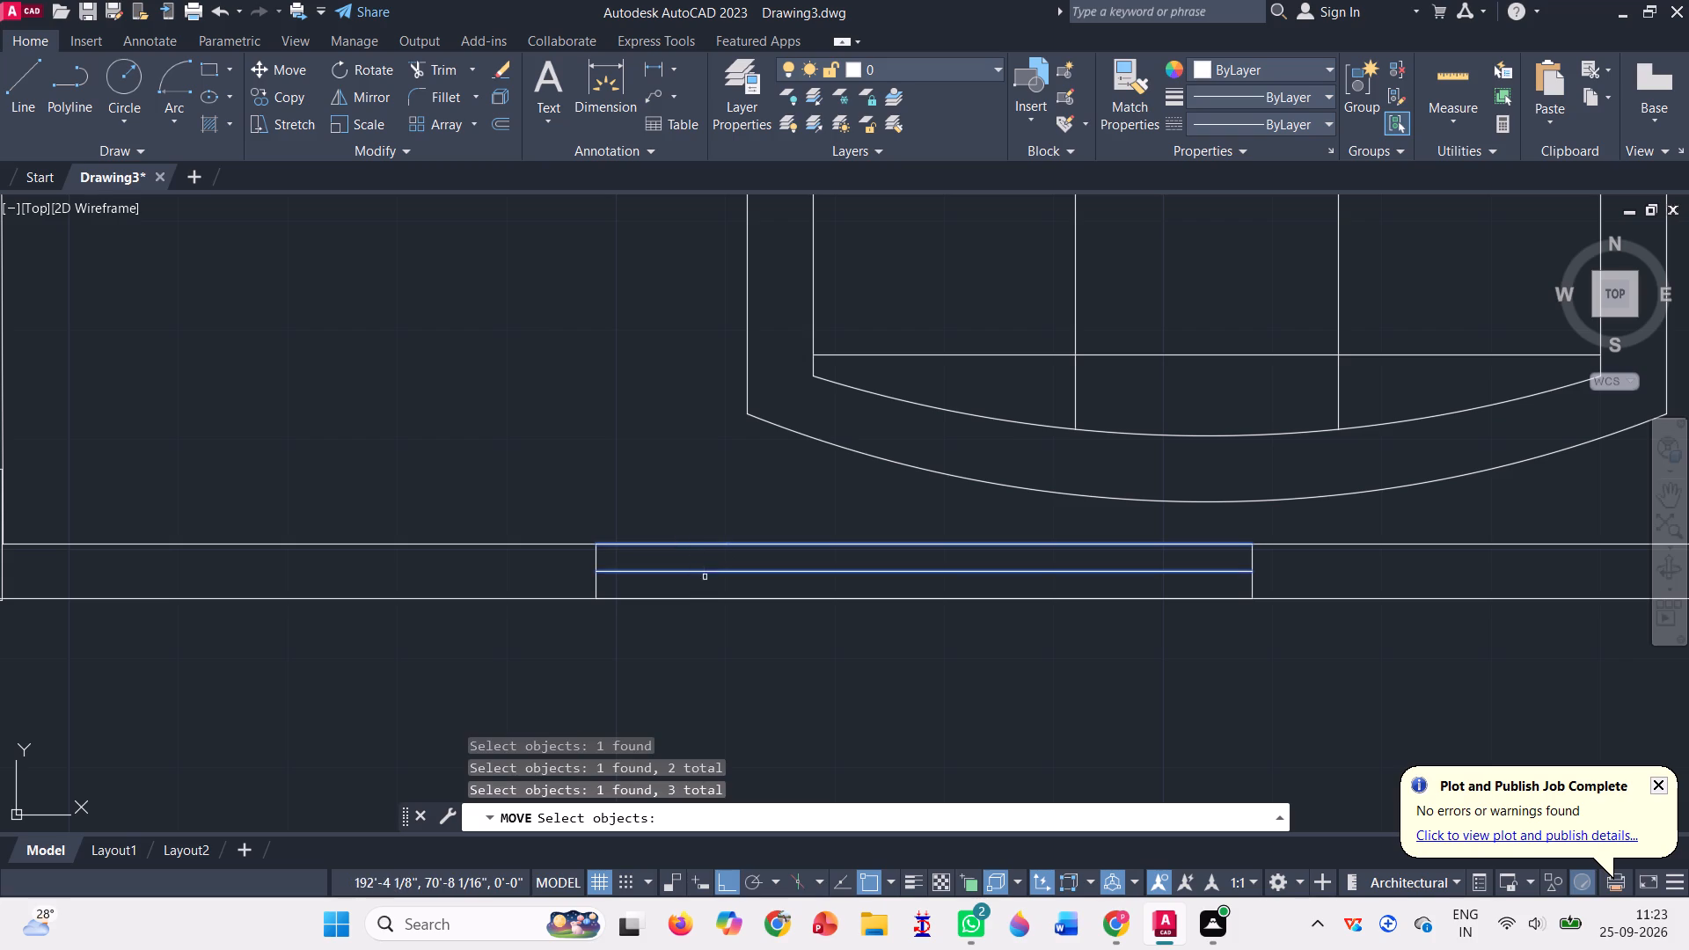
{"action": "left_click", "coordinate": [712, 597]}
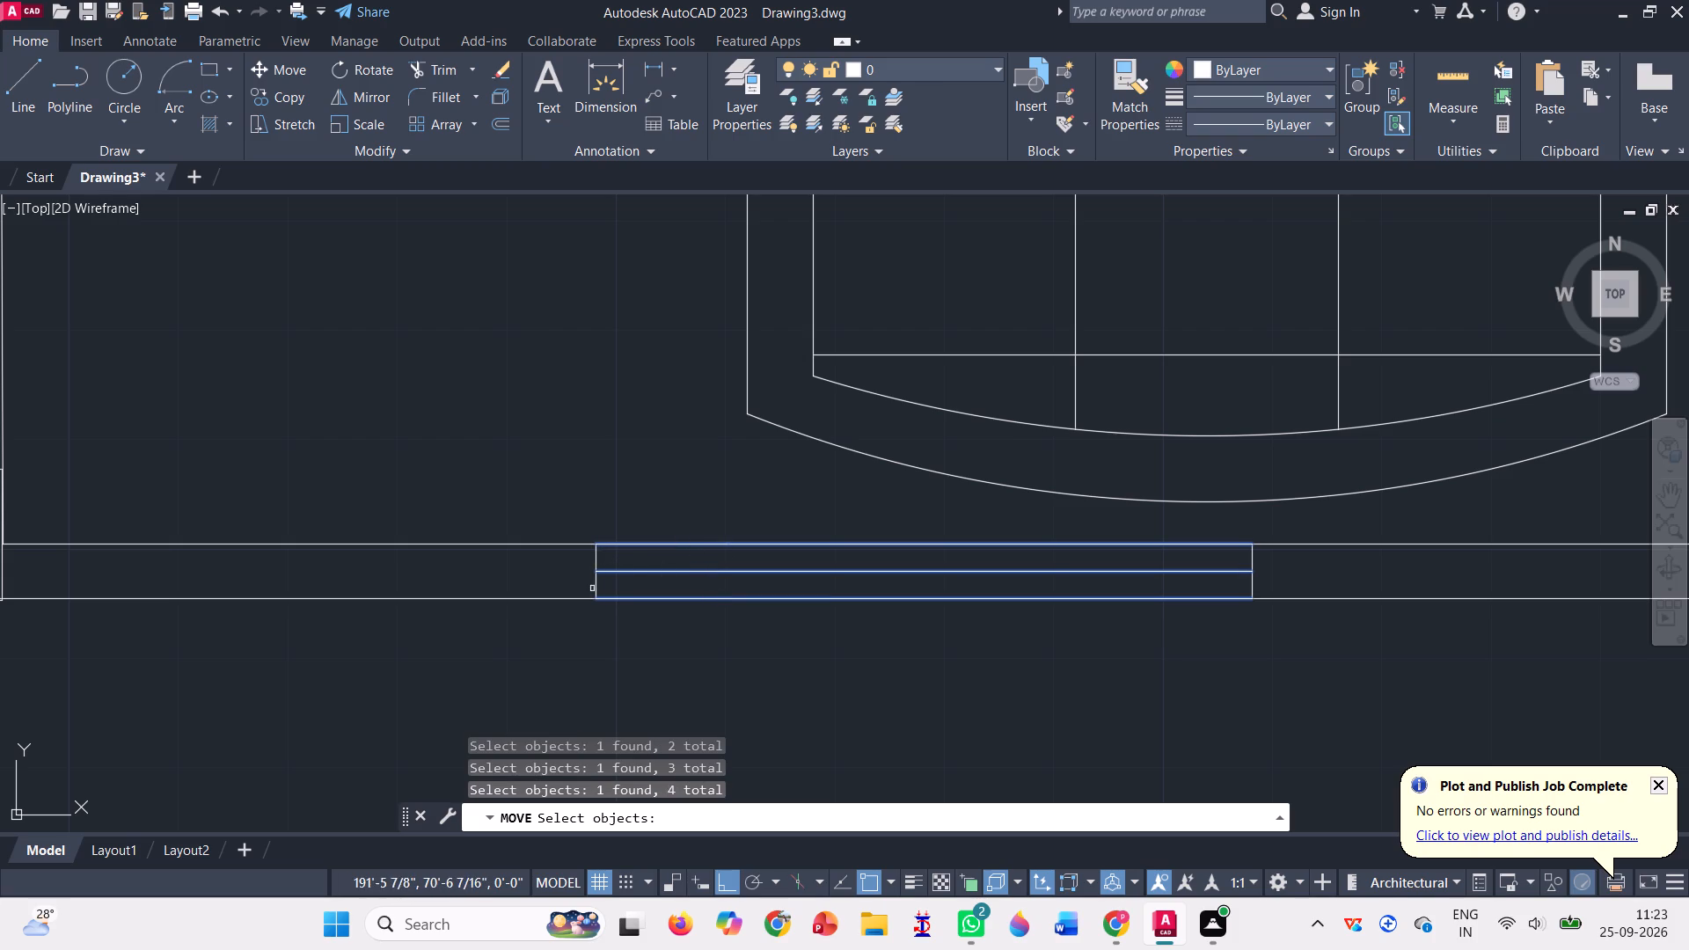
{"action": "left_click", "coordinate": [597, 585]}
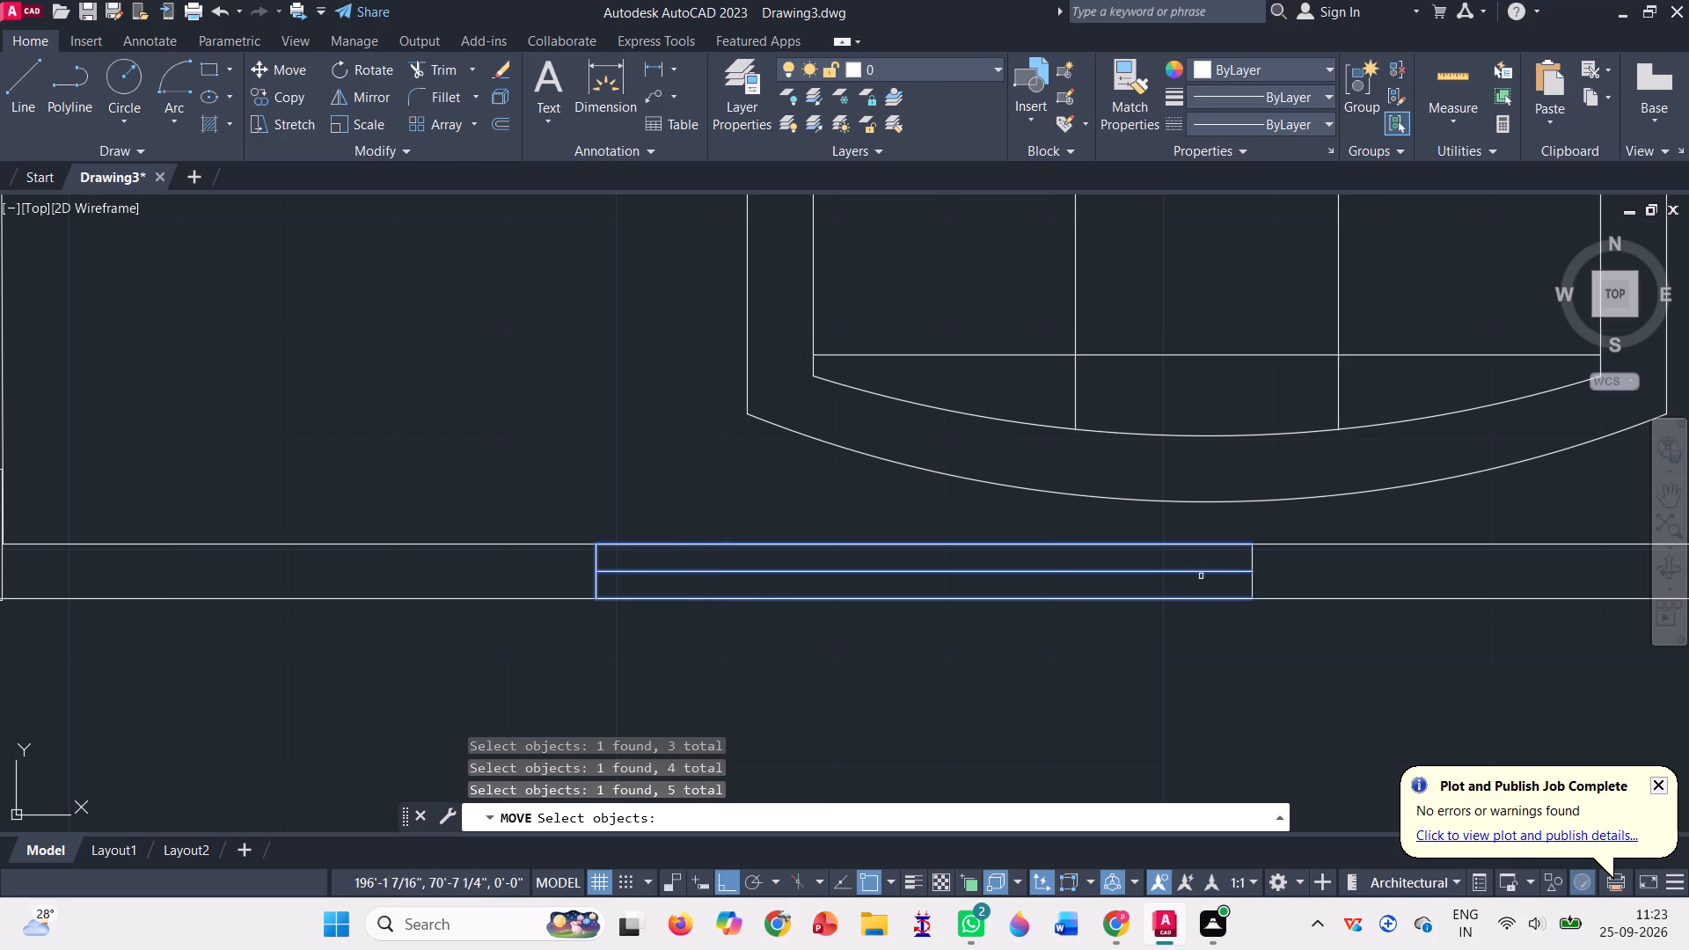
{"action": "left_click", "coordinate": [1251, 585]}
{"action": "scroll", "coordinate": [730, 533], "scroll_direction": "down", "scroll_amount": 1}
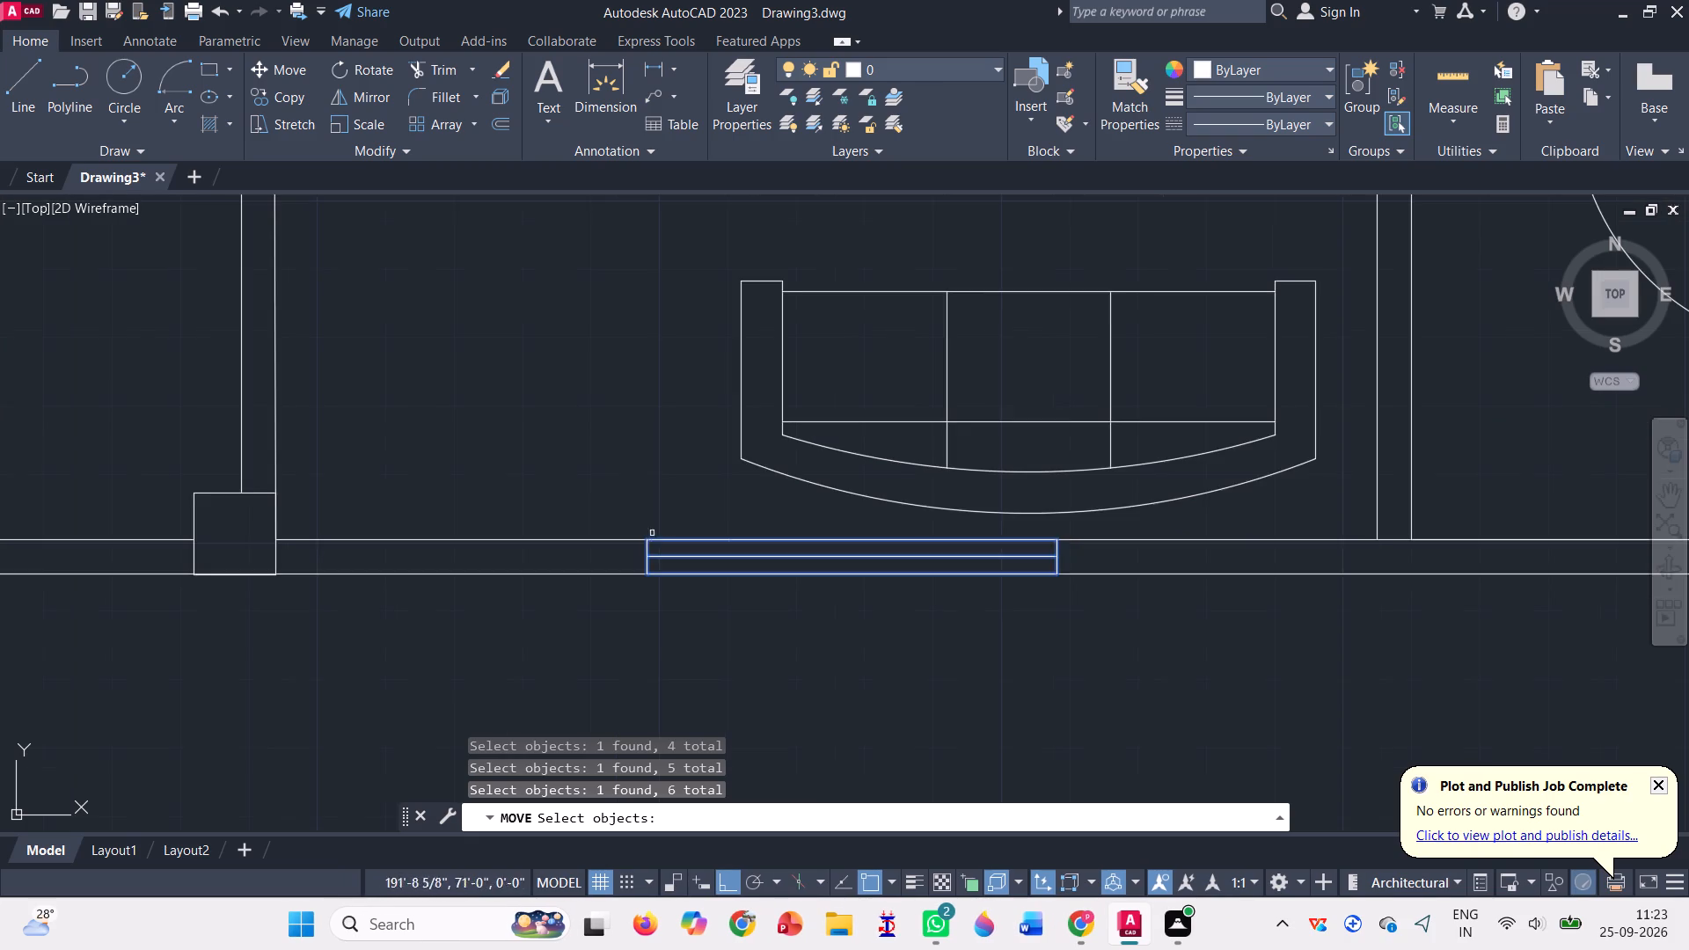
{"action": "scroll", "coordinate": [643, 537], "scroll_direction": "down", "scroll_amount": 2}
{"action": "key", "text": "Return"}
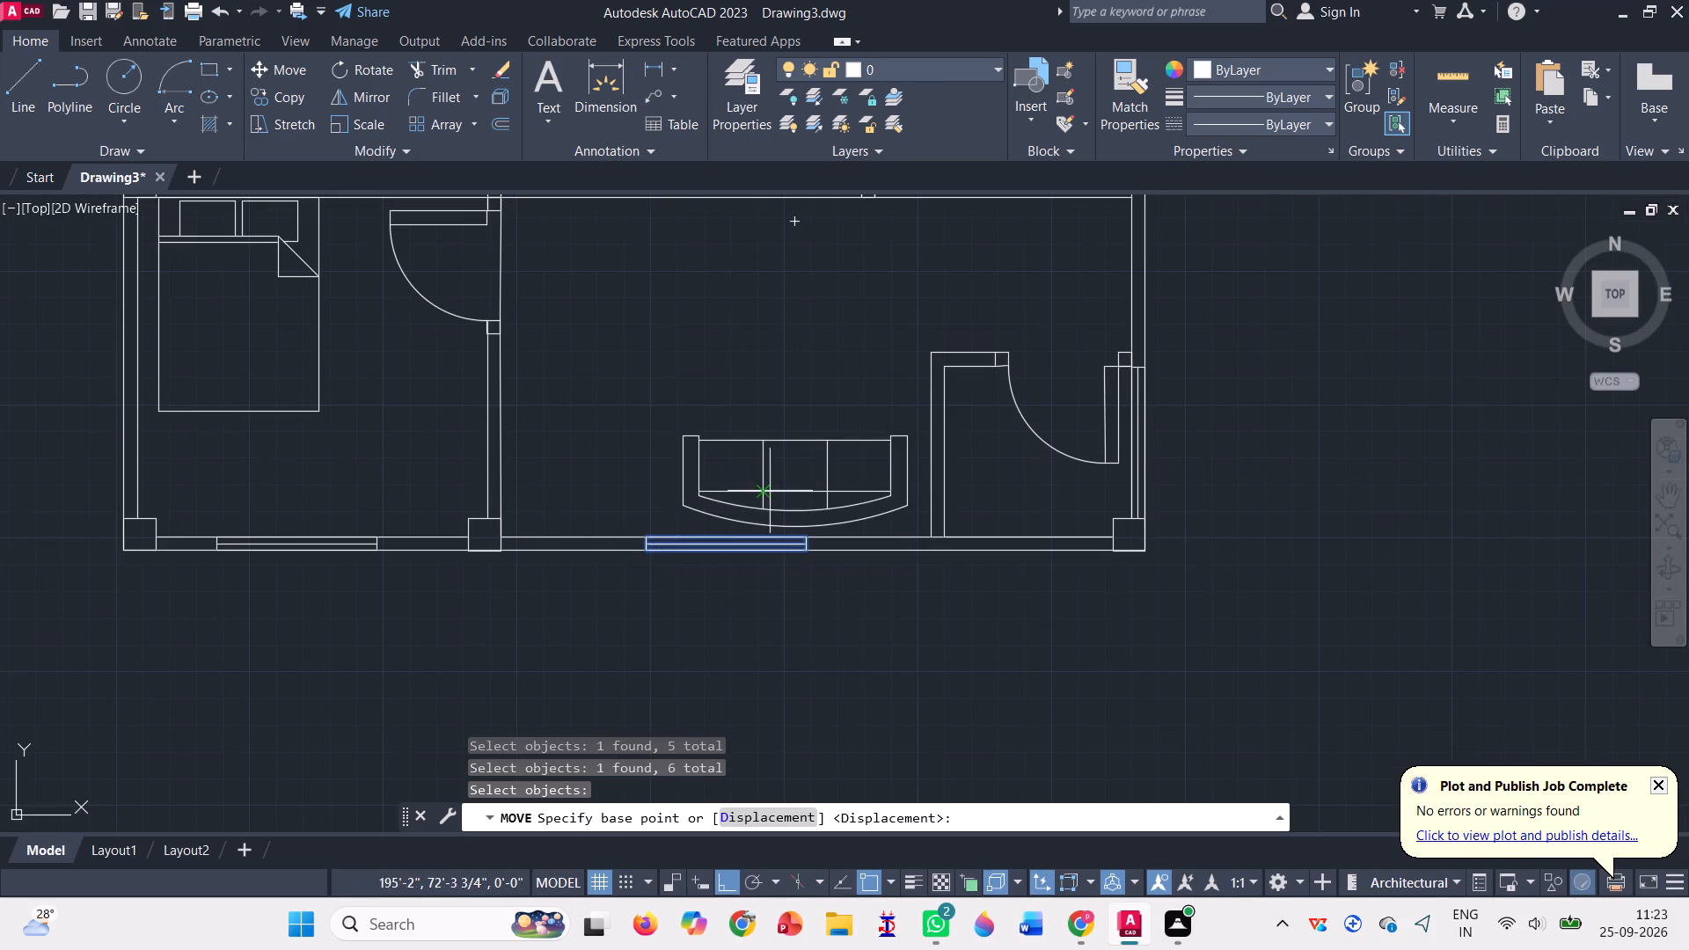
{"action": "scroll", "coordinate": [794, 530], "scroll_direction": "up", "scroll_amount": 2}
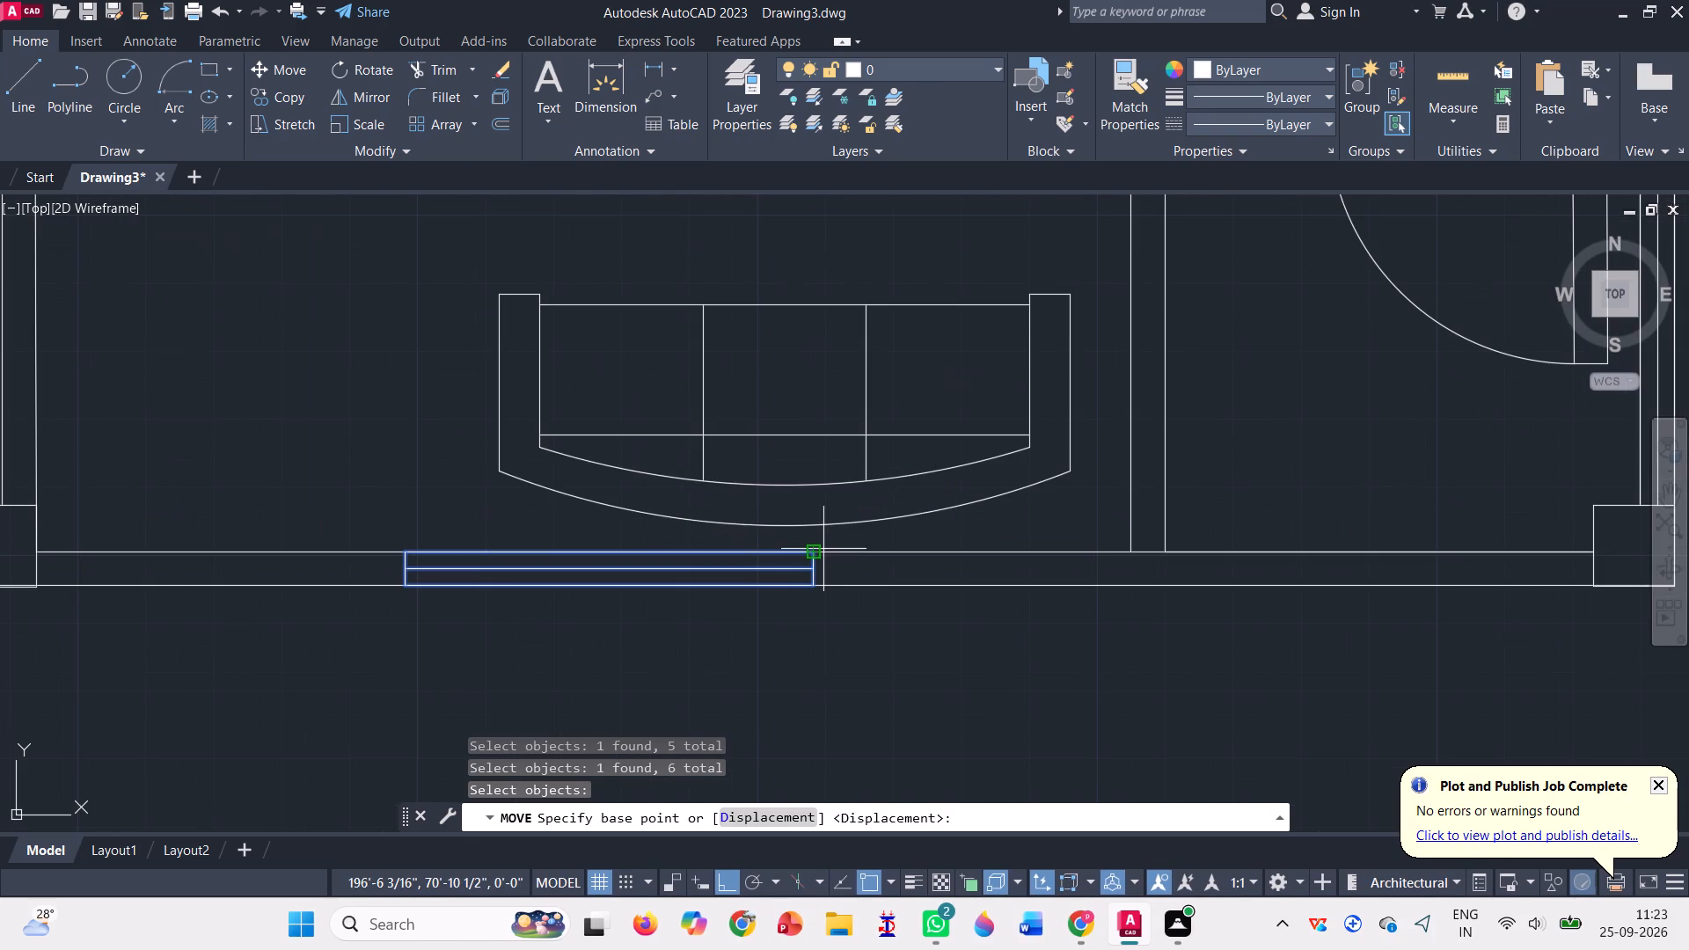
{"action": "left_click", "coordinate": [815, 553]}
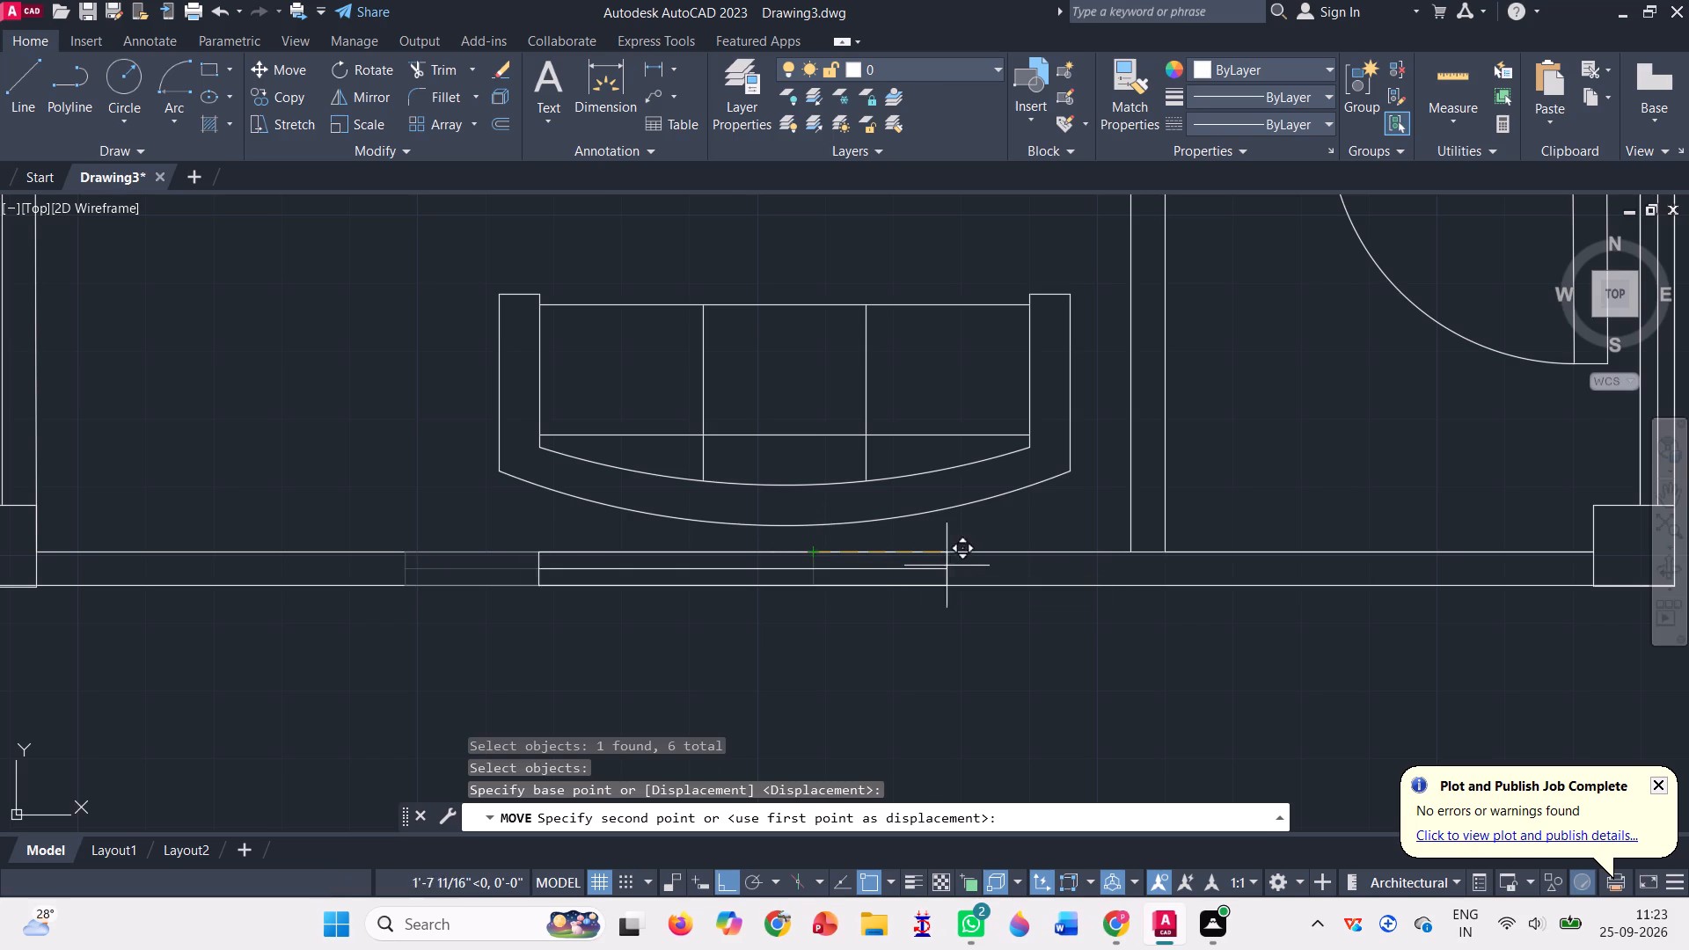
{"action": "left_click", "coordinate": [1047, 549]}
Draw a jamb line across the south wall west of the sofa's window and trim both wall lines from it to the bedroom's corner column.
{"action": "scroll", "coordinate": [1036, 548], "scroll_direction": "down", "scroll_amount": 1}
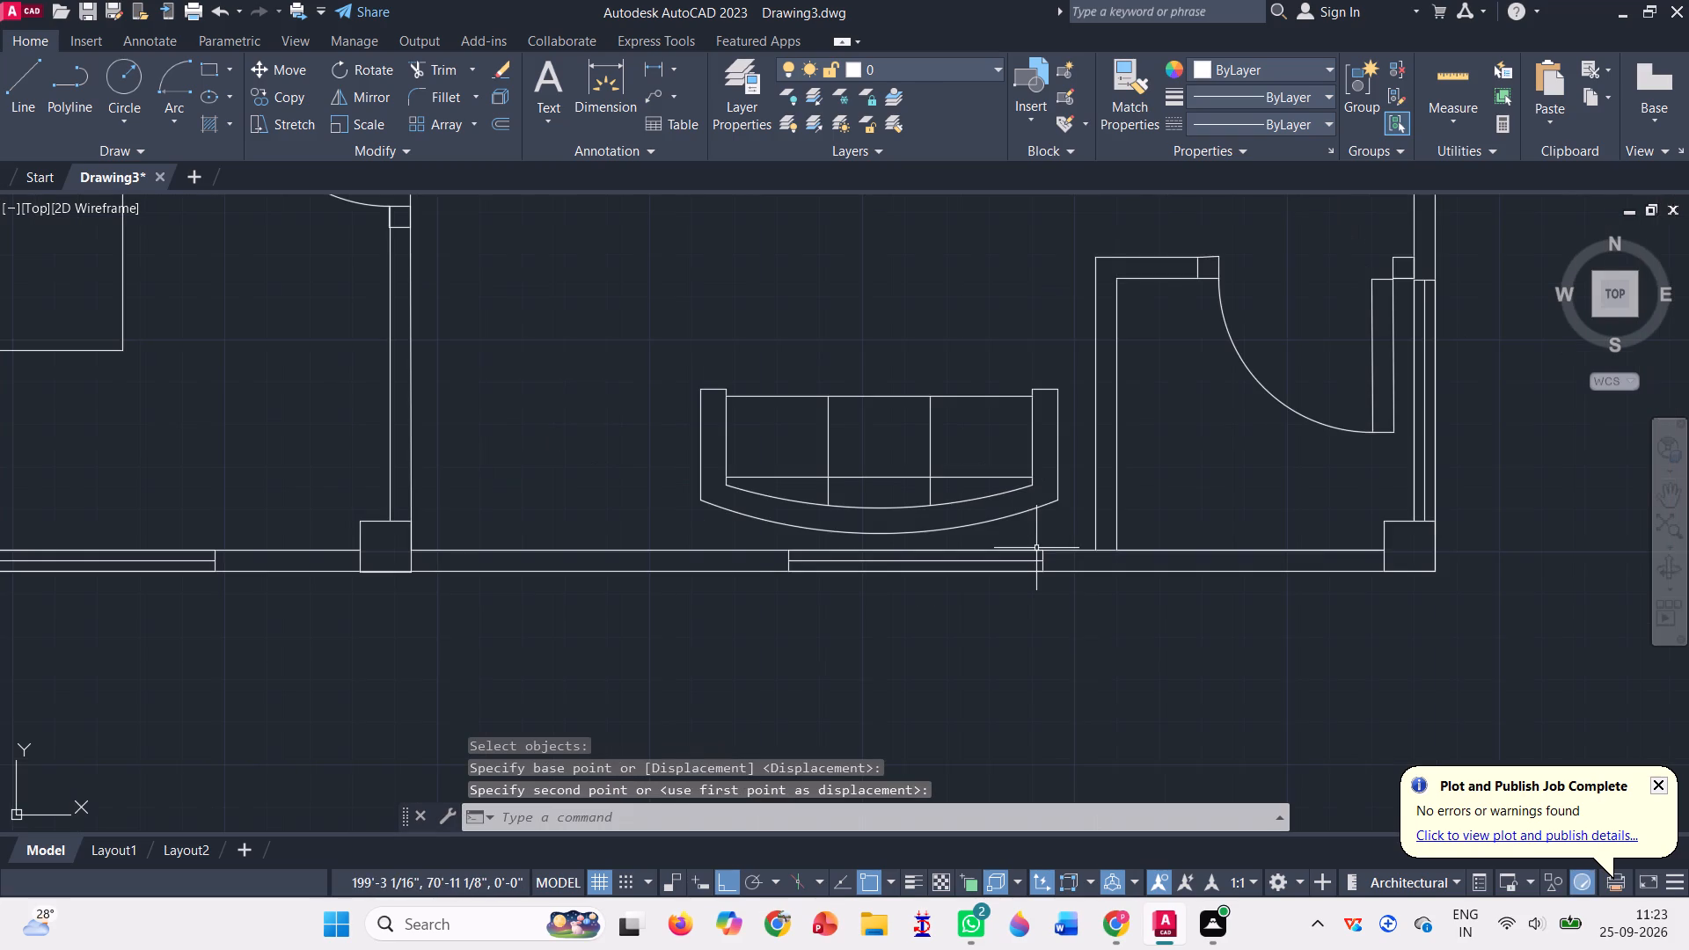
{"action": "scroll", "coordinate": [1036, 548], "scroll_direction": "down", "scroll_amount": 2}
{"action": "scroll", "coordinate": [854, 519], "scroll_direction": "up", "scroll_amount": 3}
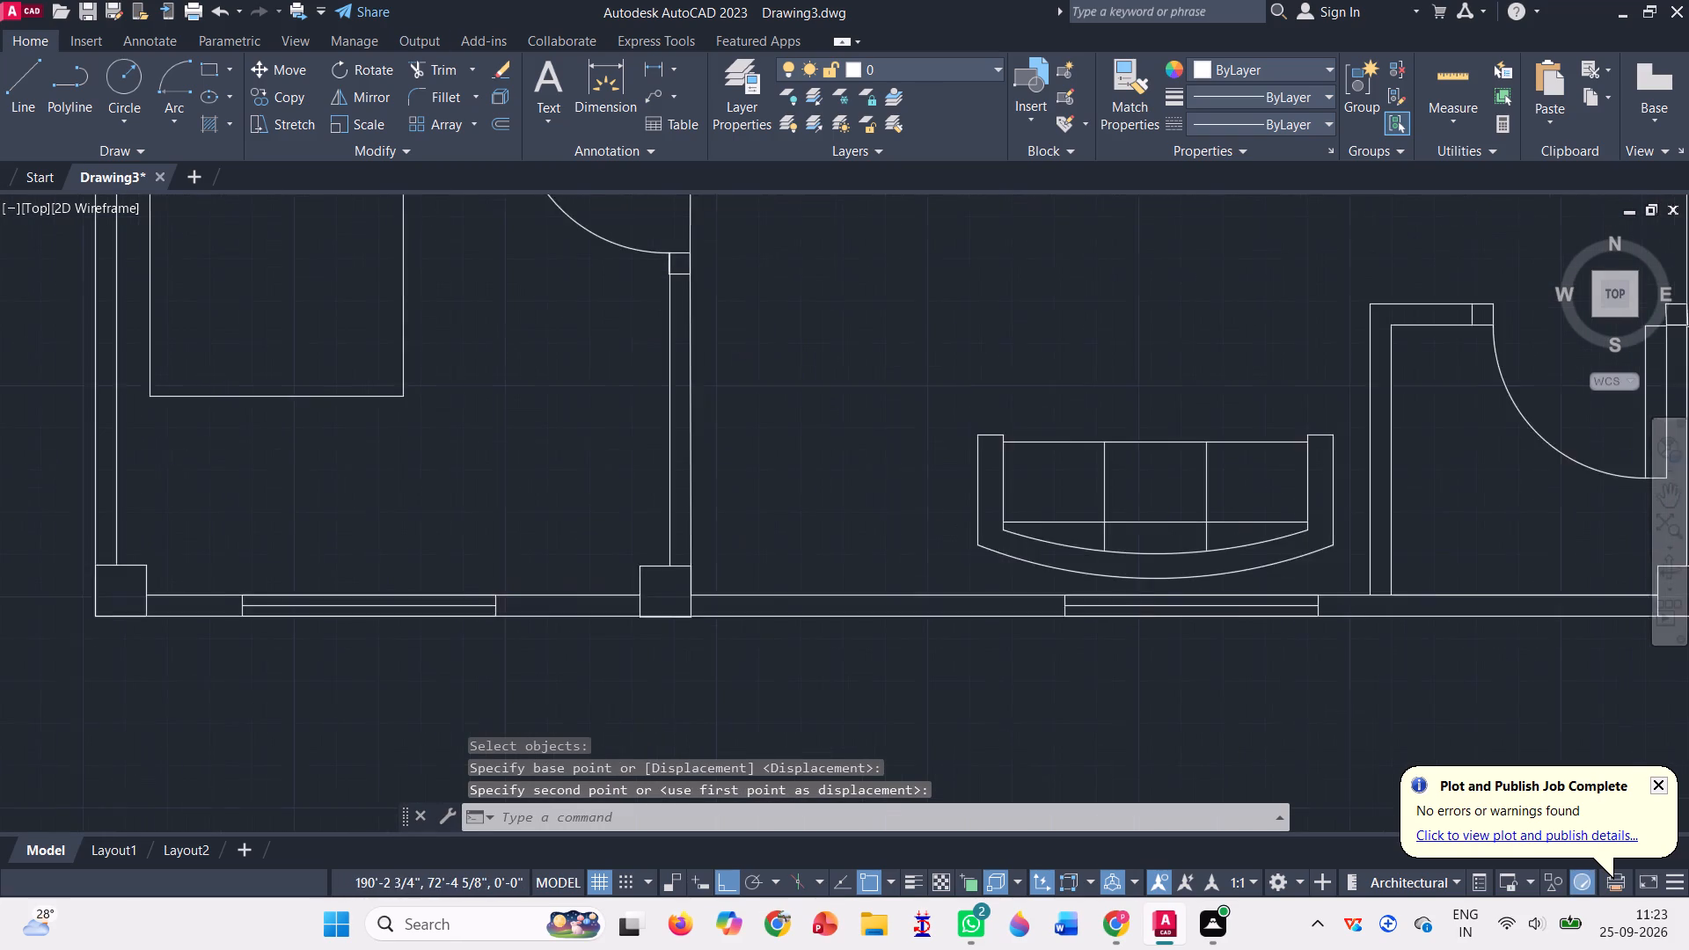
{"action": "left_click", "coordinate": [42, 70]}
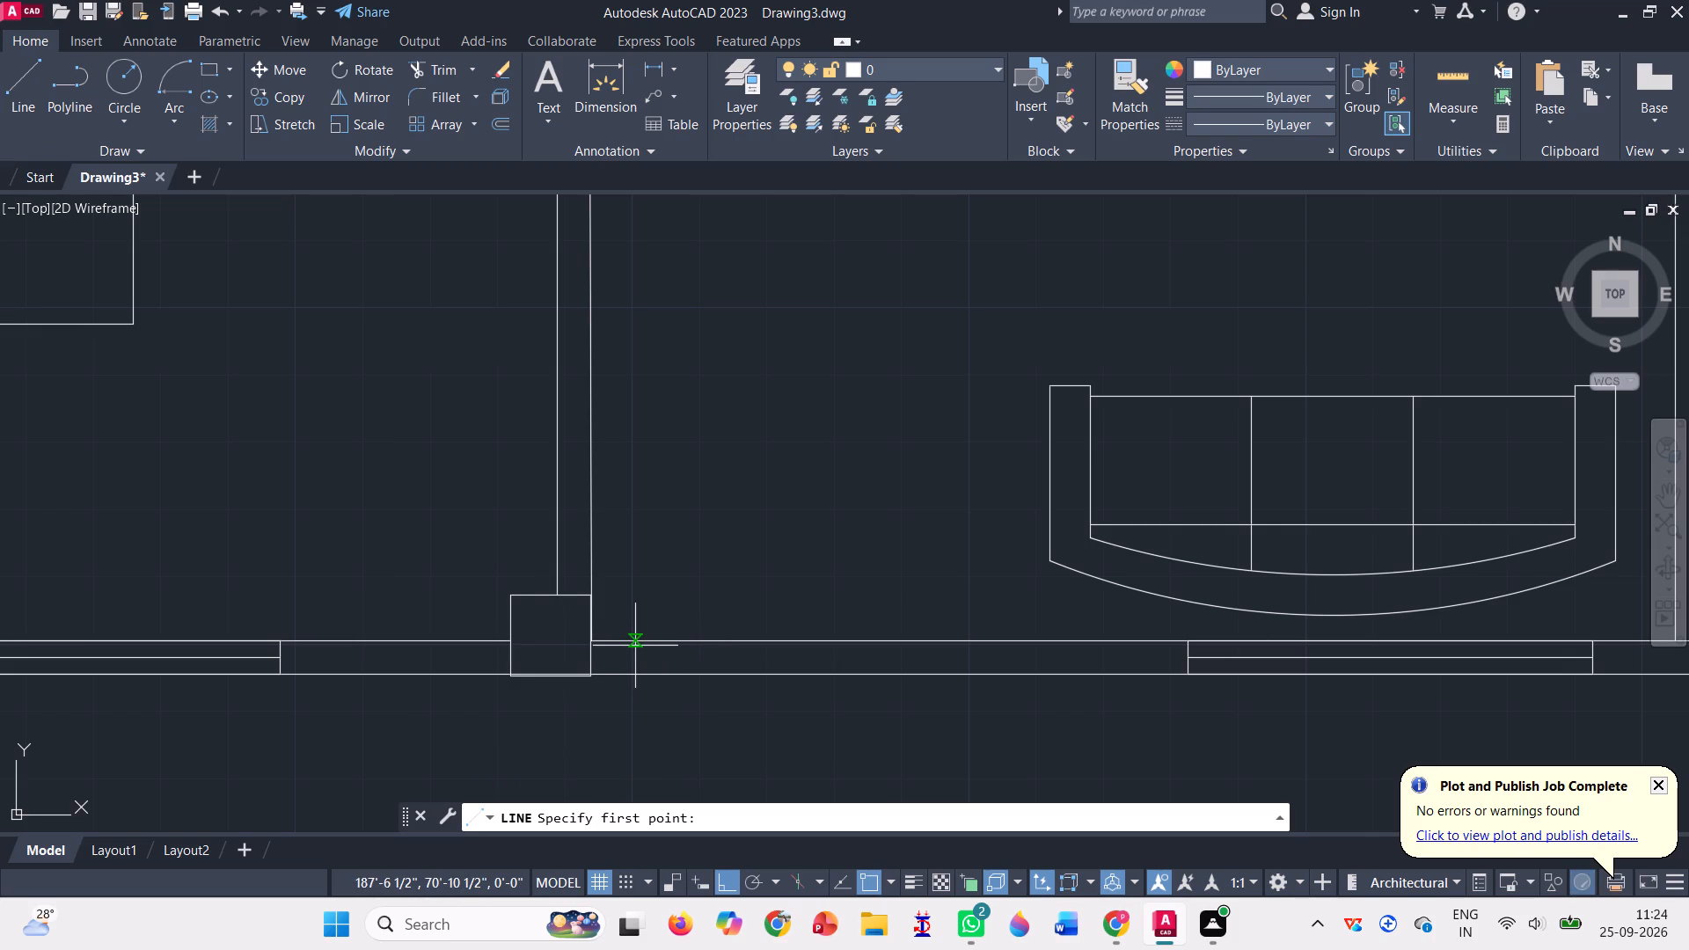
{"action": "left_click", "coordinate": [1032, 641]}
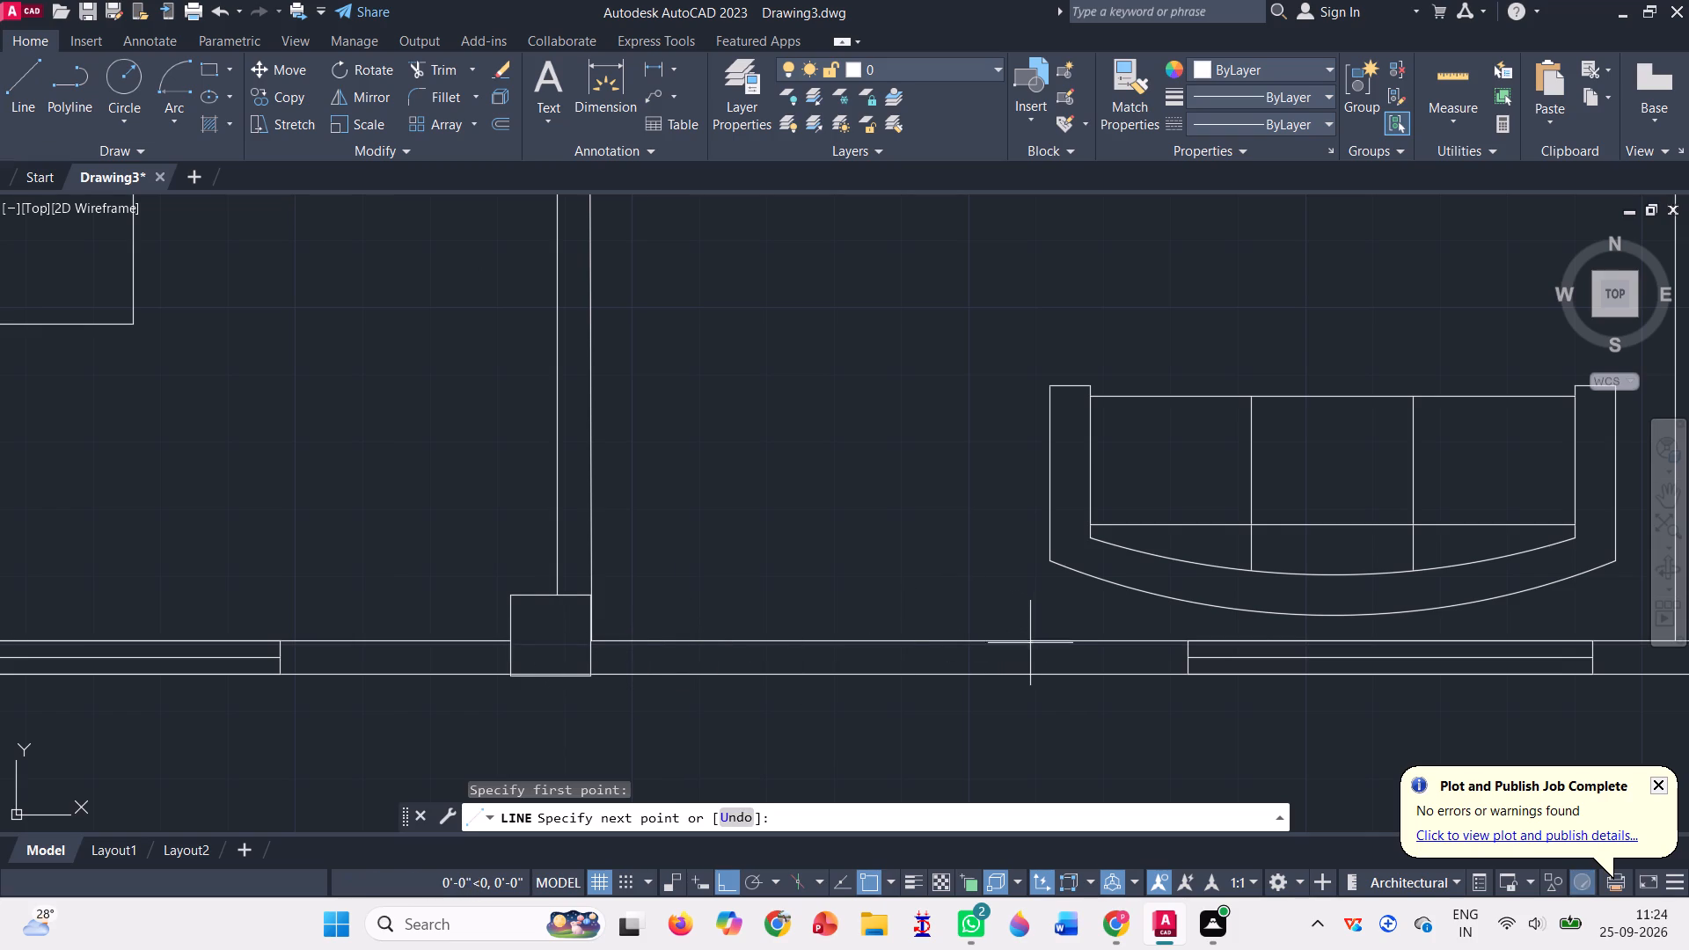
{"action": "left_click", "coordinate": [1027, 681]}
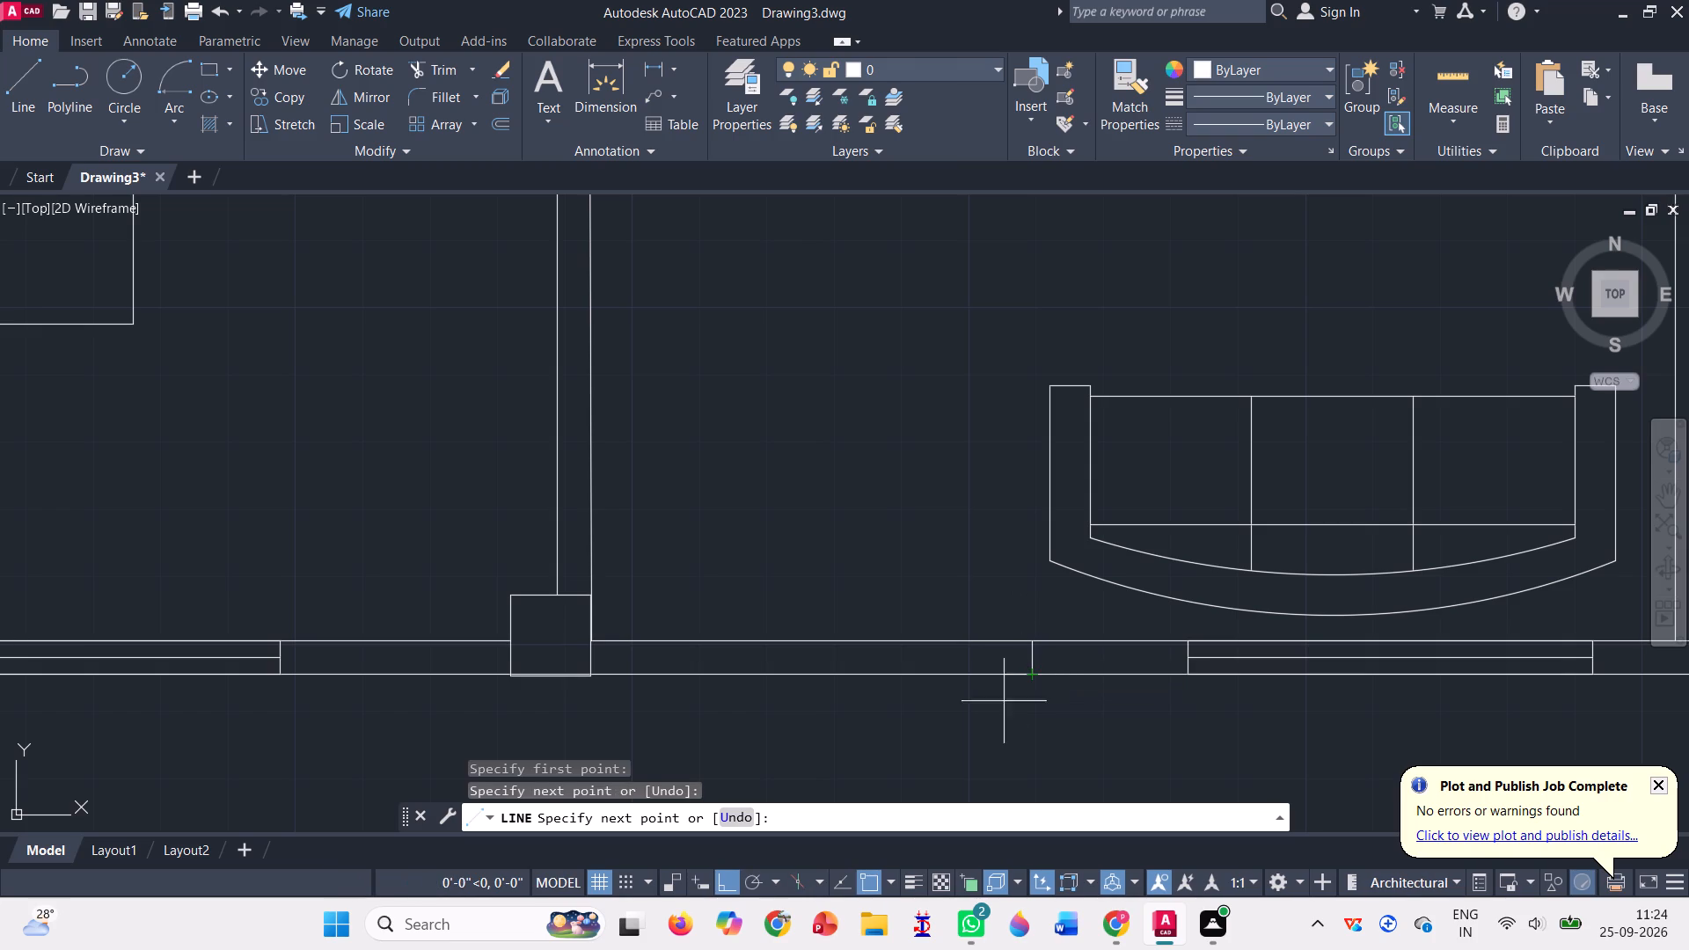
{"action": "key", "text": "Escape"}
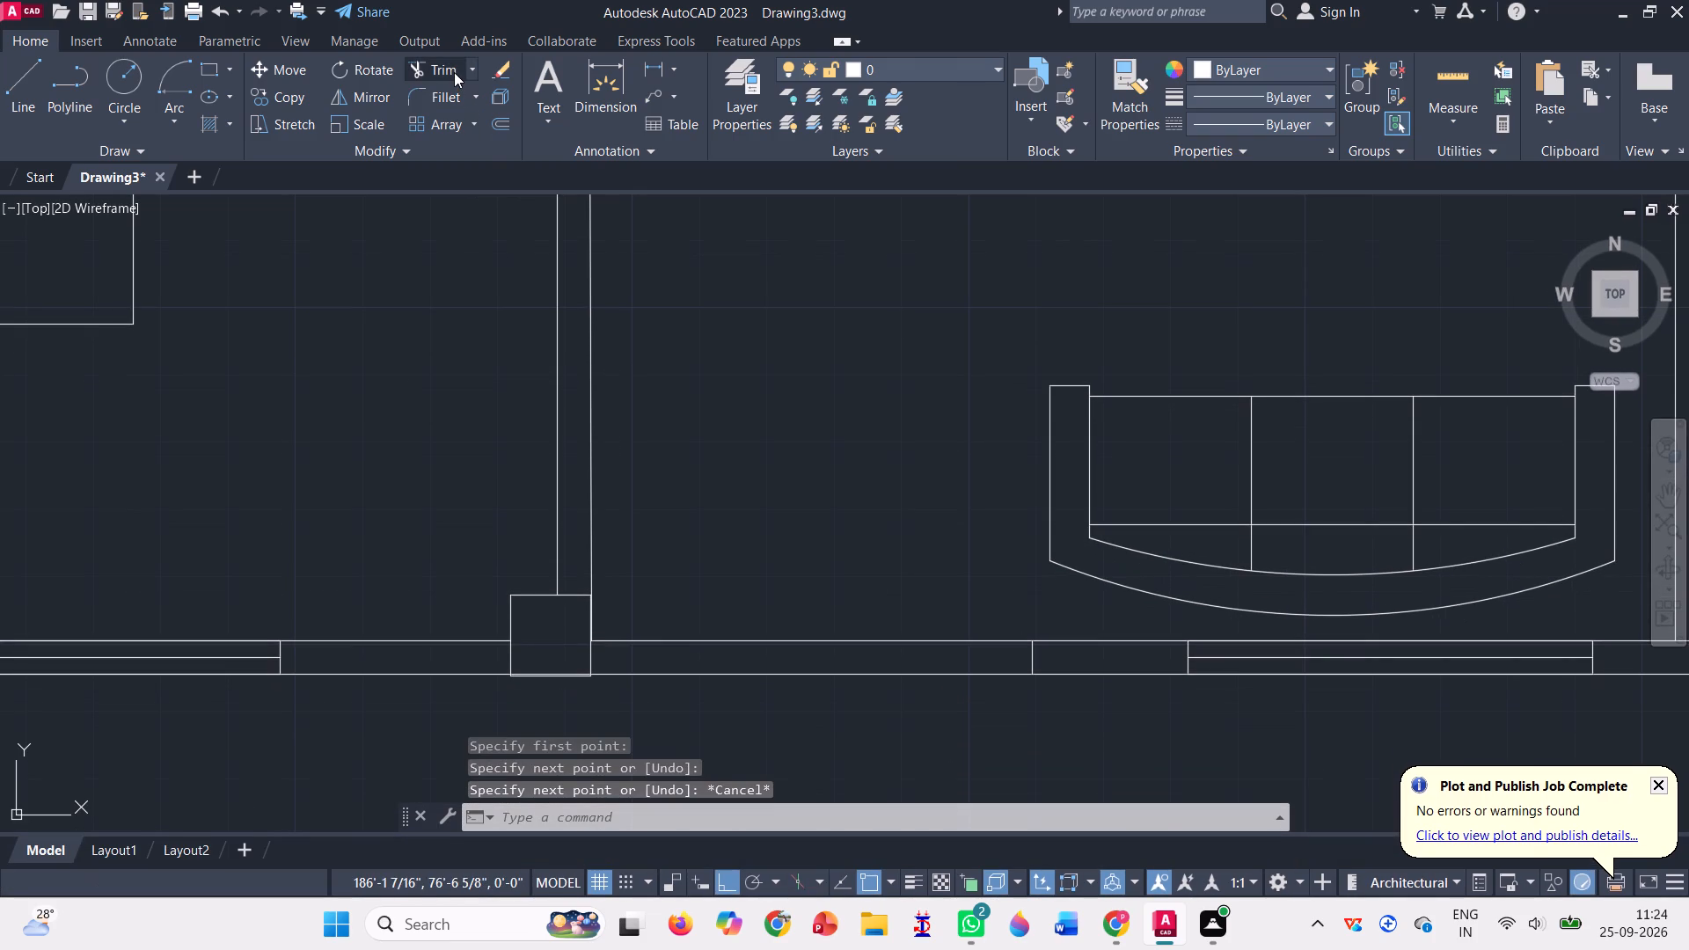
{"action": "left_click", "coordinate": [454, 72]}
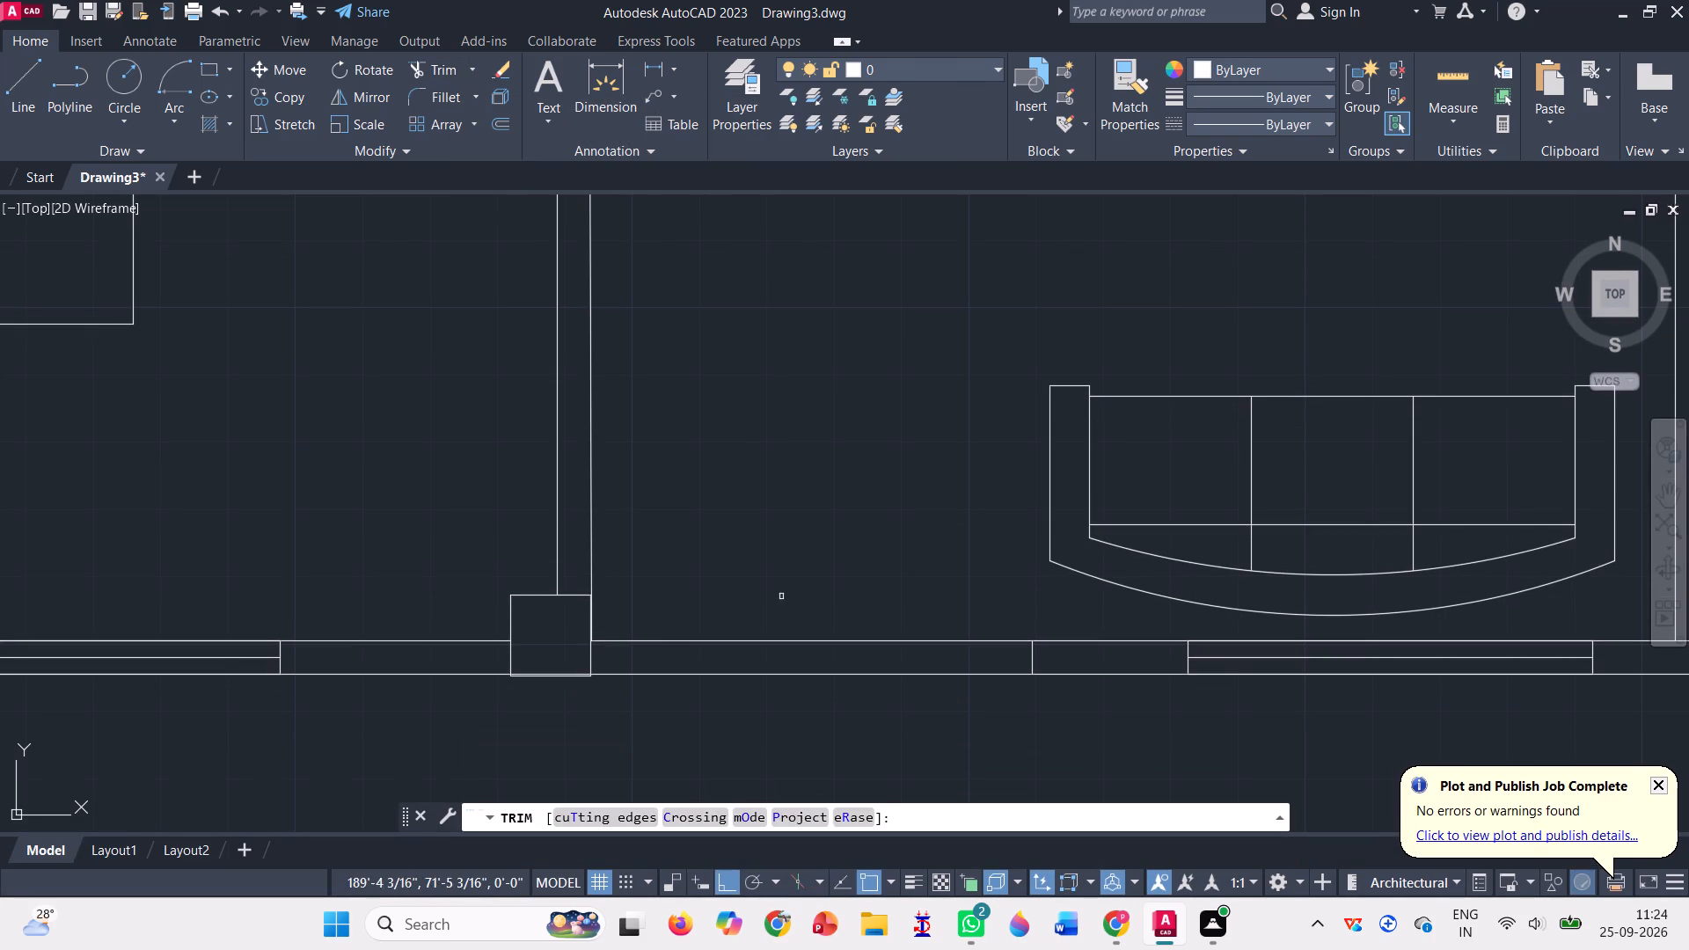
{"action": "left_click_drag", "start_coordinate": [772, 584], "coordinate": [742, 727]}
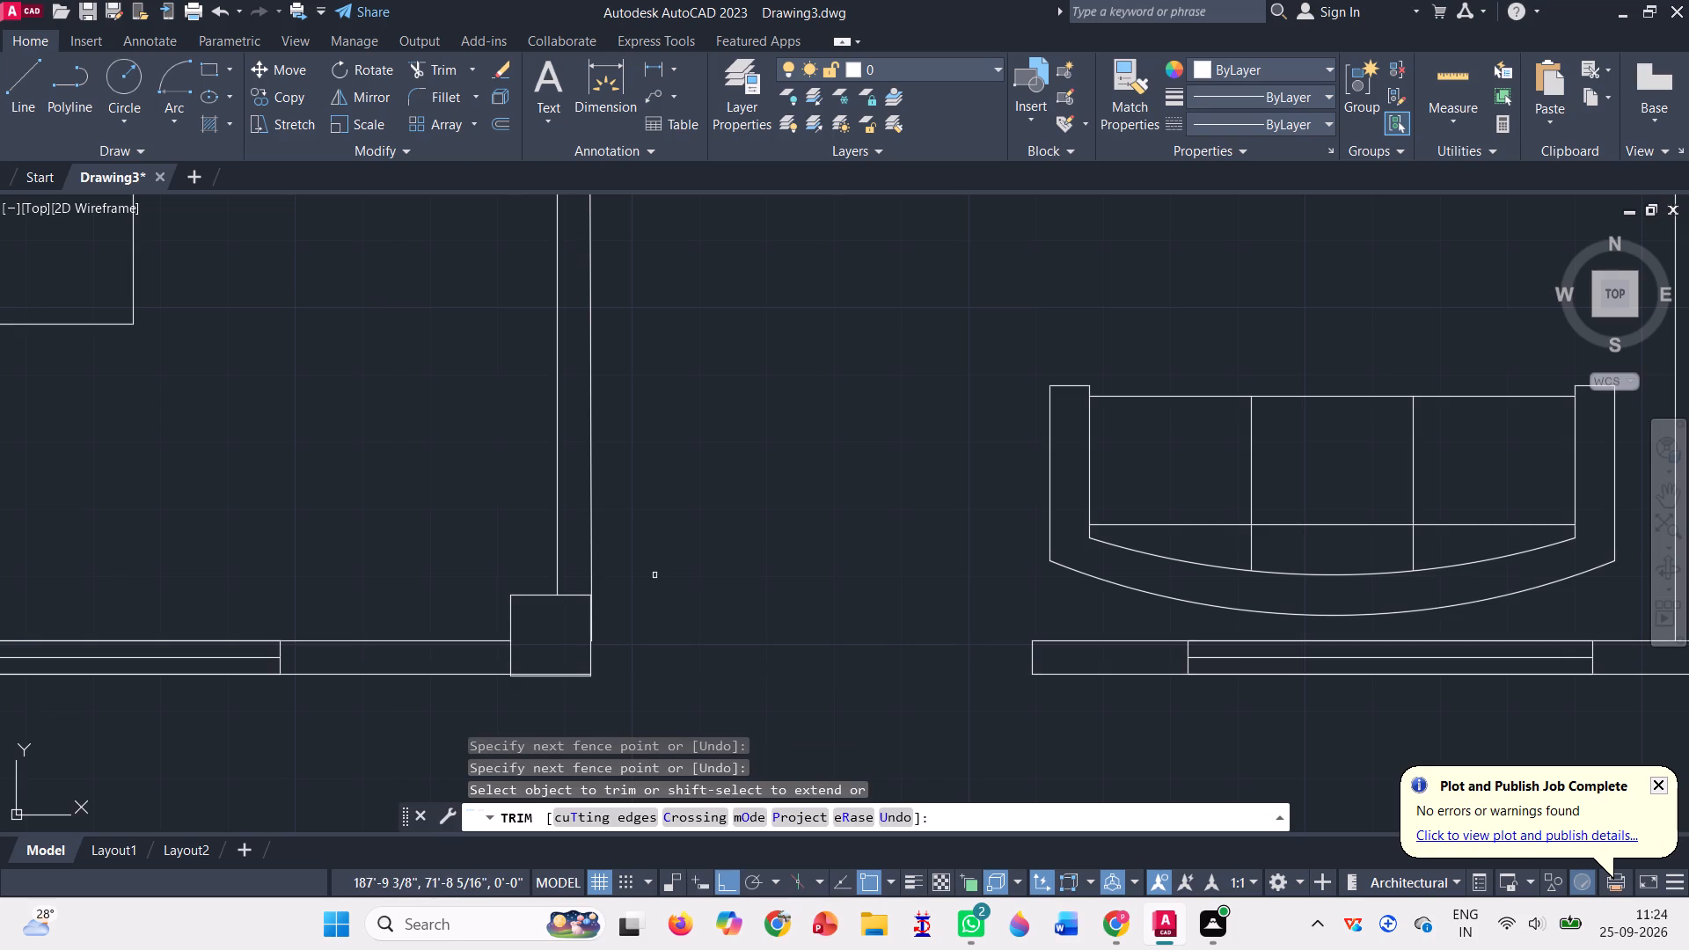
Move the column at the southwest bedroom's southeast corner 3/16" north to align its base with the south wall's outer line.
{"action": "scroll", "coordinate": [541, 708], "scroll_direction": "up", "scroll_amount": 2}
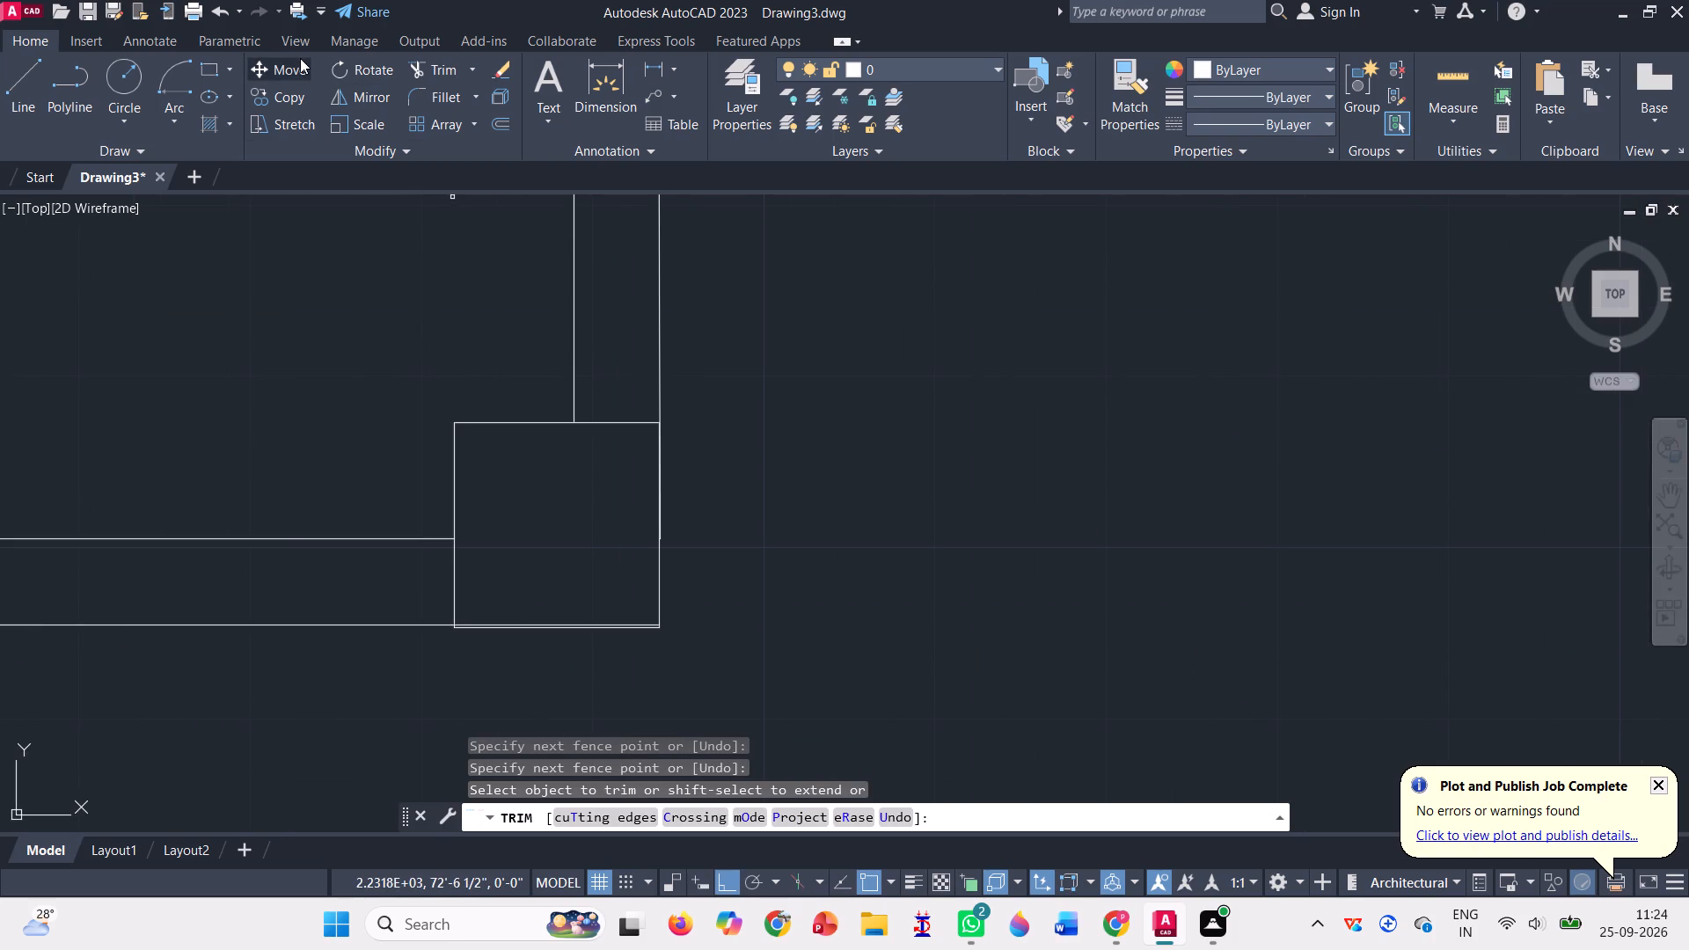
{"action": "left_click", "coordinate": [286, 77]}
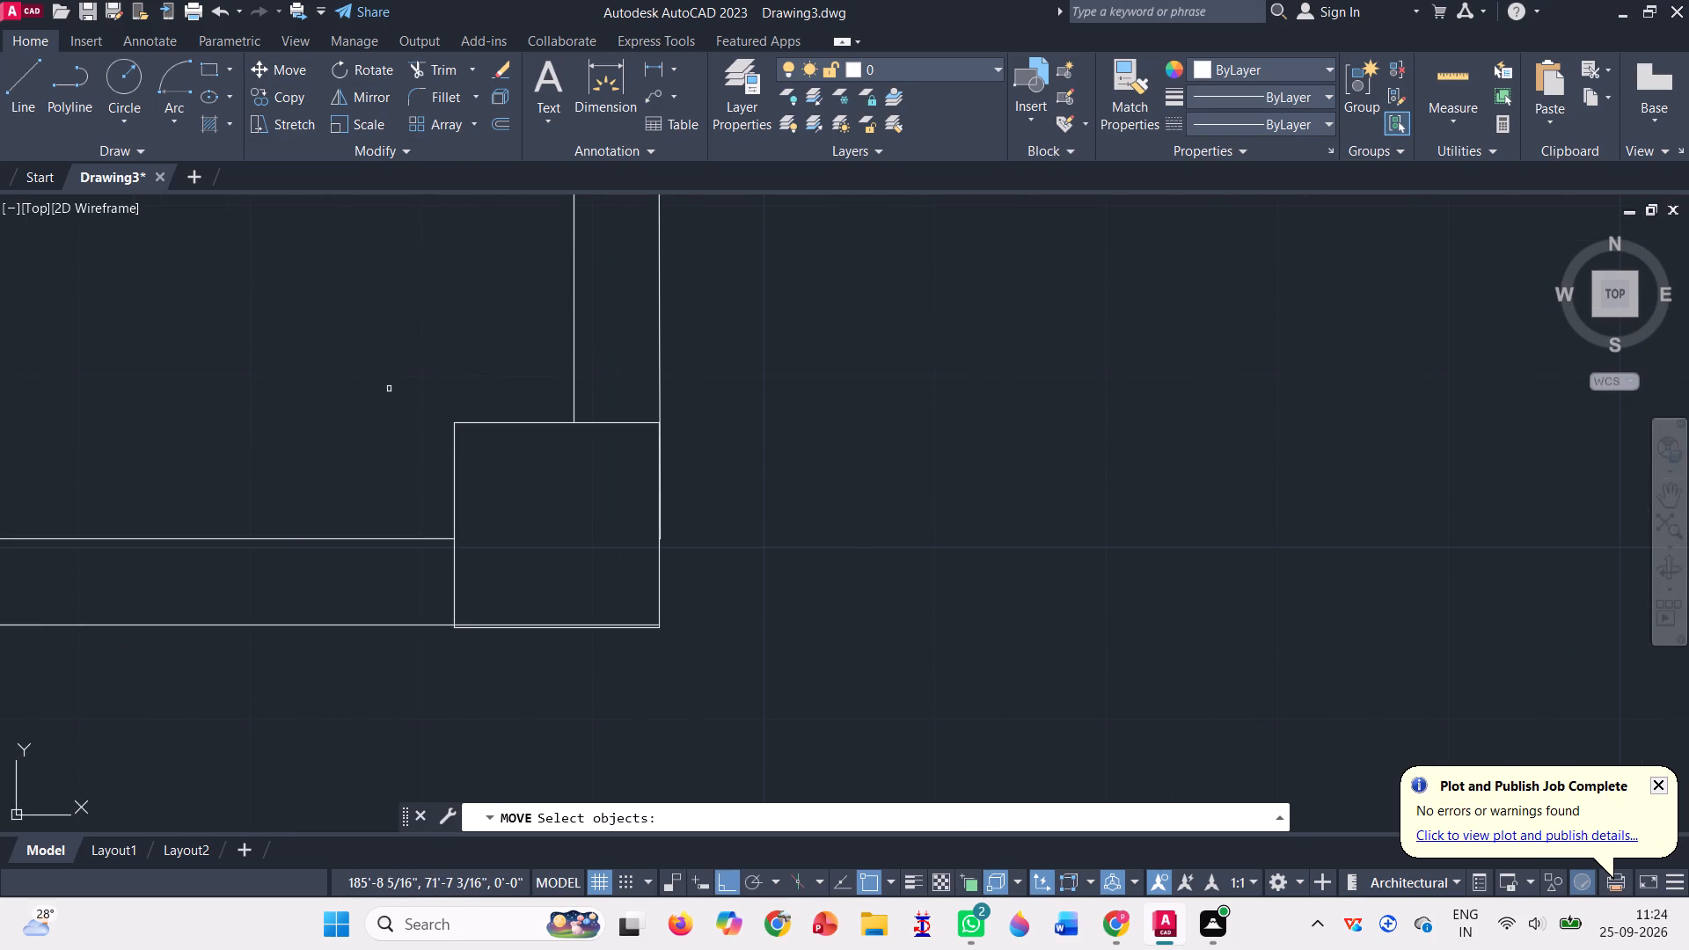
{"action": "left_click_drag", "start_coordinate": [383, 387], "coordinate": [650, 700]}
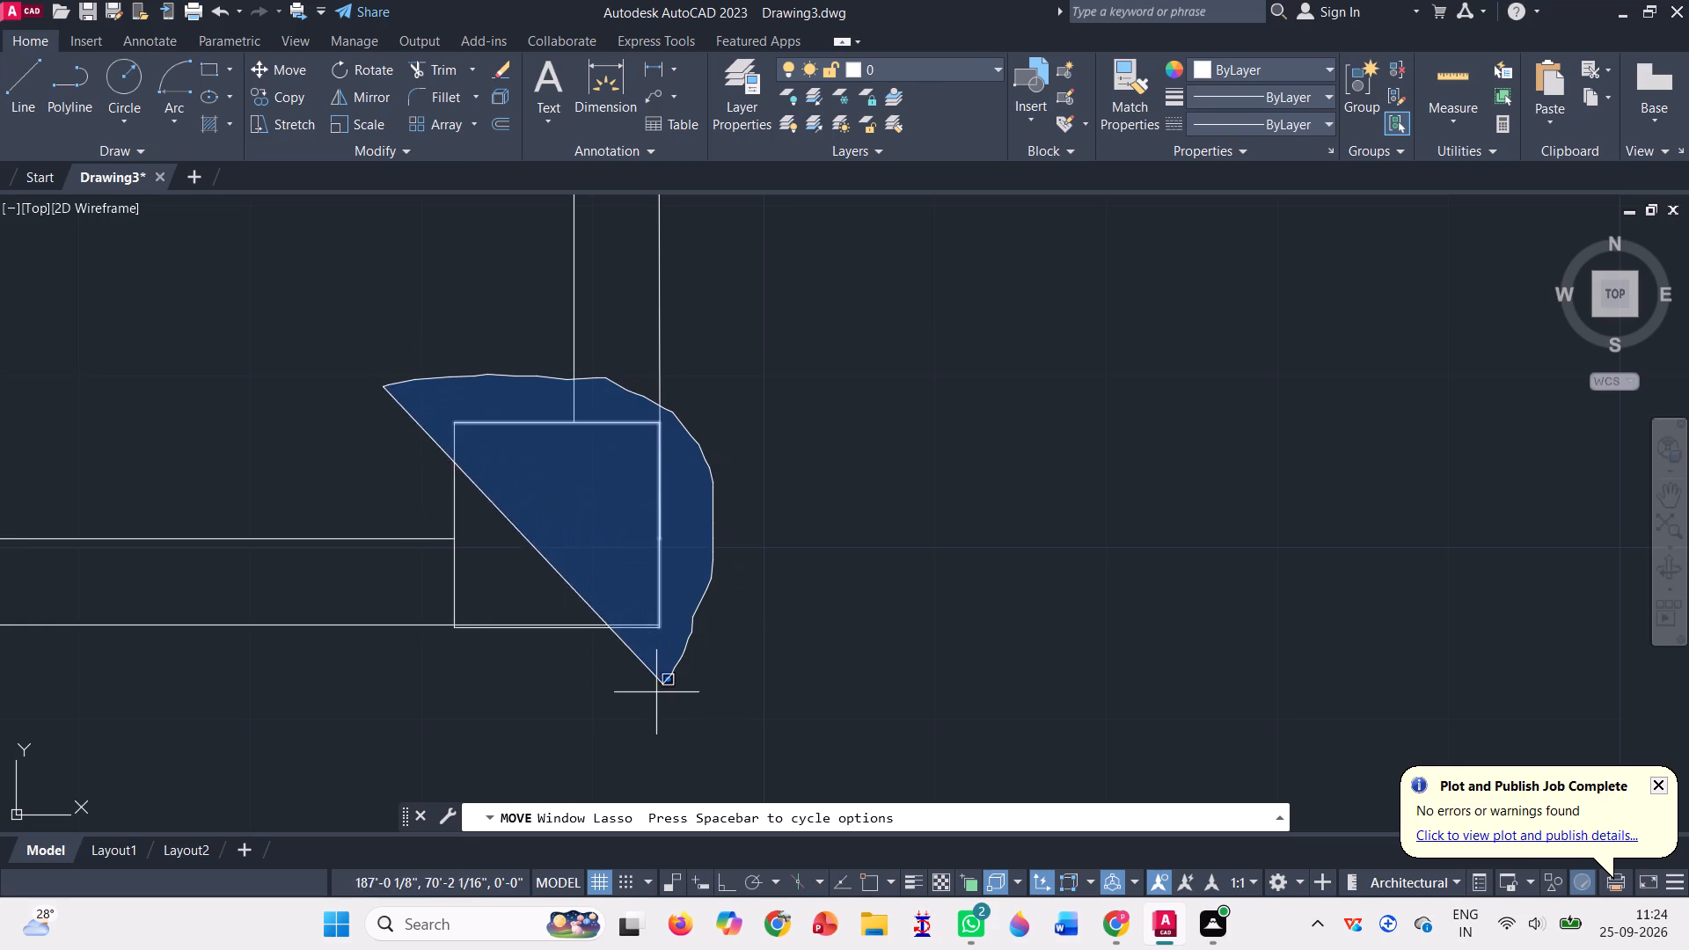
{"action": "left_click_drag", "start_coordinate": [650, 700], "coordinate": [455, 698]}
{"action": "key", "text": "Return"}
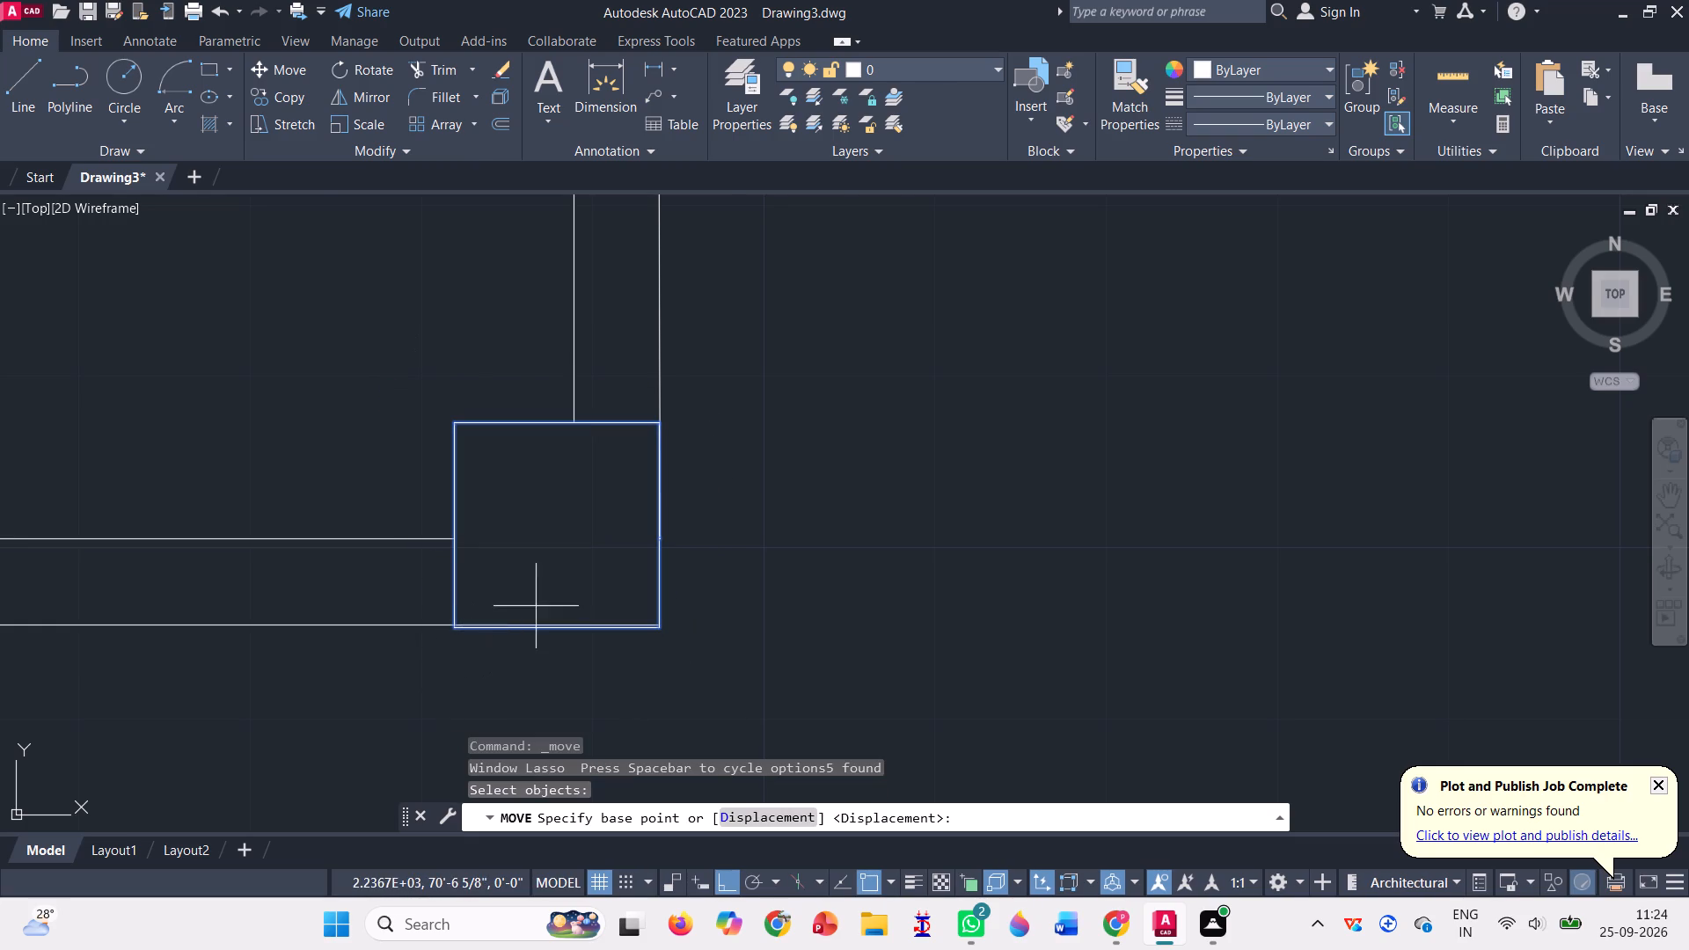
{"action": "scroll", "coordinate": [536, 606], "scroll_direction": "up", "scroll_amount": 2}
{"action": "left_click", "coordinate": [845, 668]}
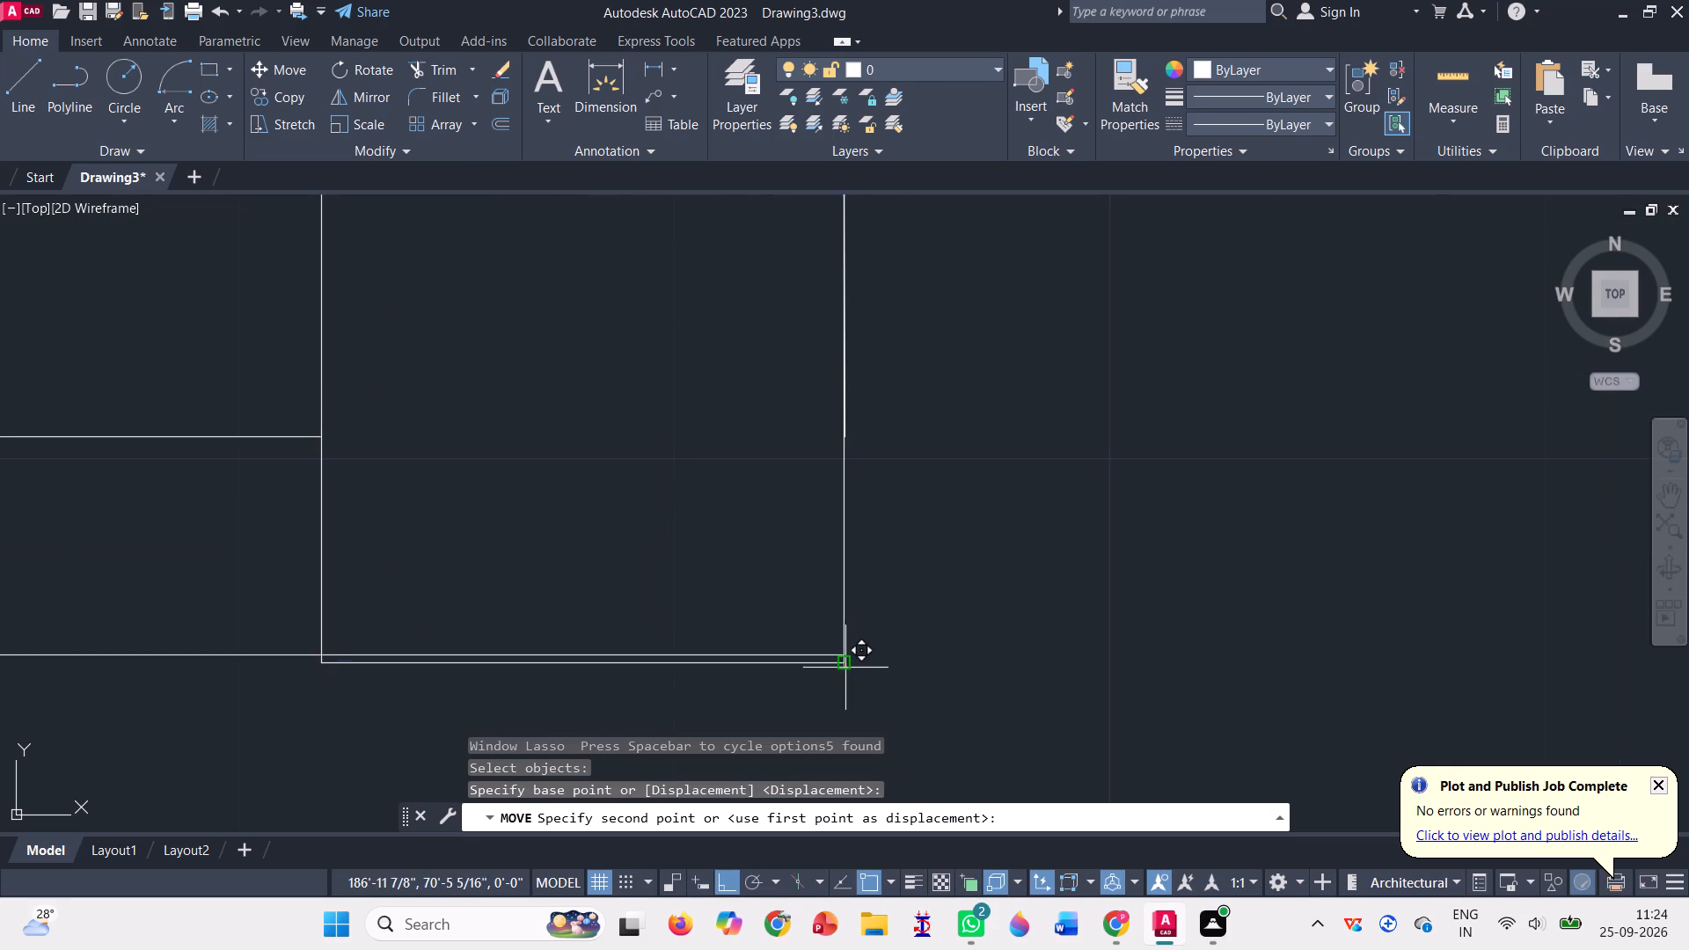
{"action": "scroll", "coordinate": [839, 656], "scroll_direction": "up", "scroll_amount": 2}
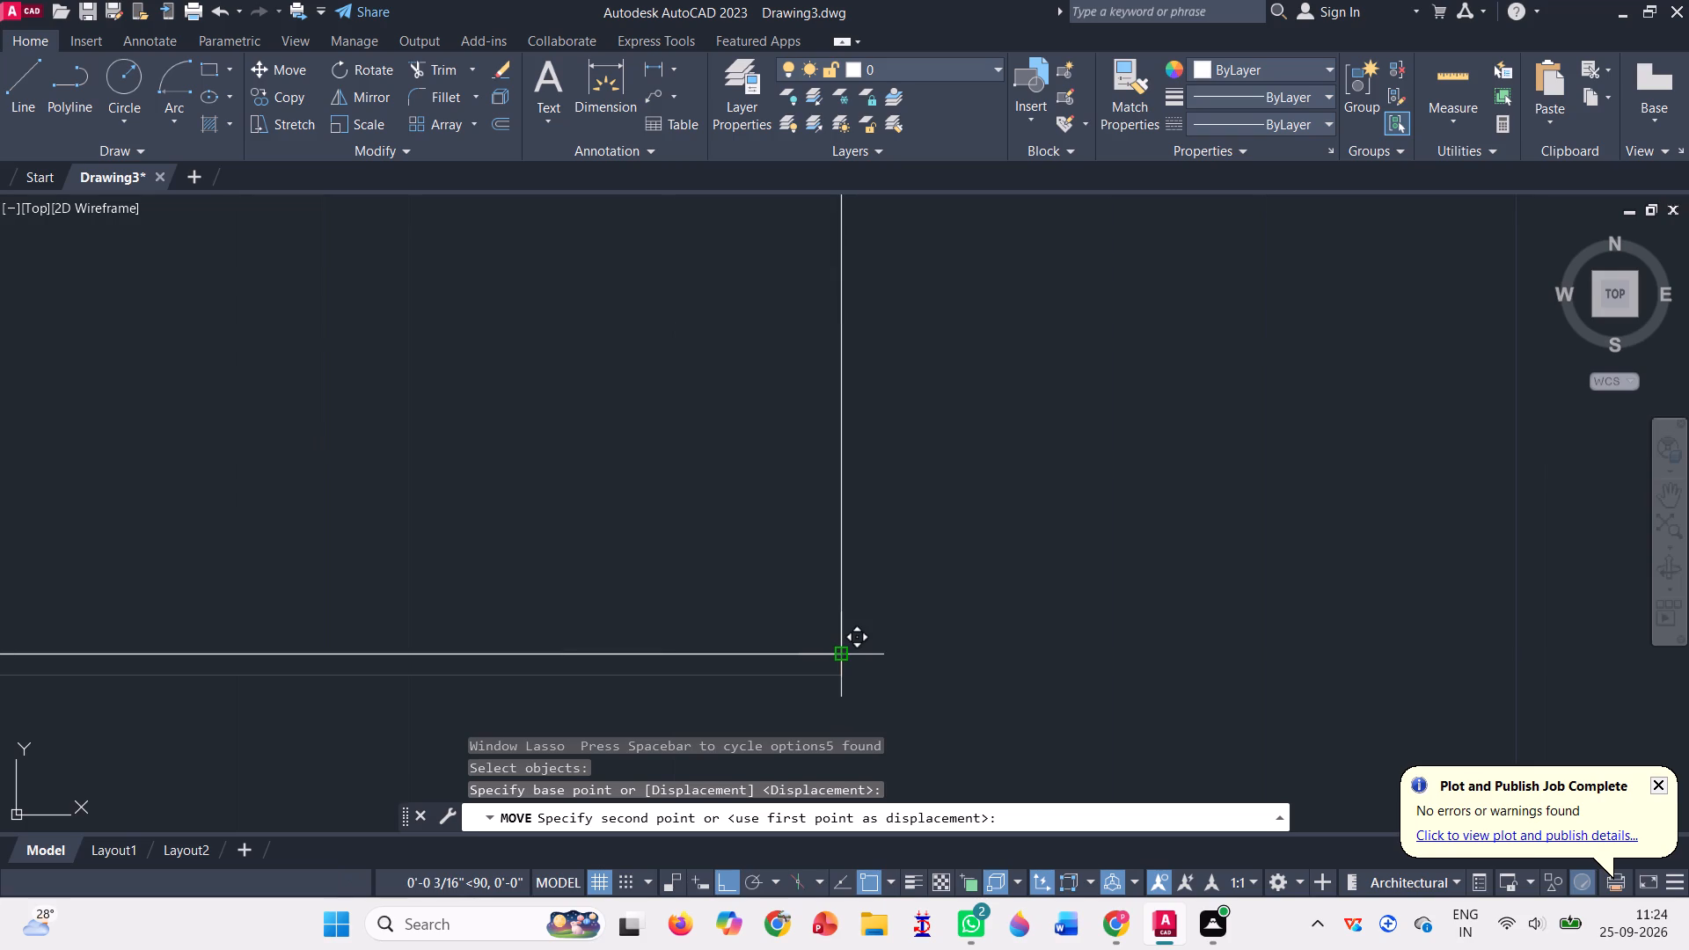
{"action": "left_click", "coordinate": [839, 656]}
Trim the leftover line at the southwest corner of the column beside the new wall opening.
{"action": "scroll", "coordinate": [839, 656], "scroll_direction": "down", "scroll_amount": 6}
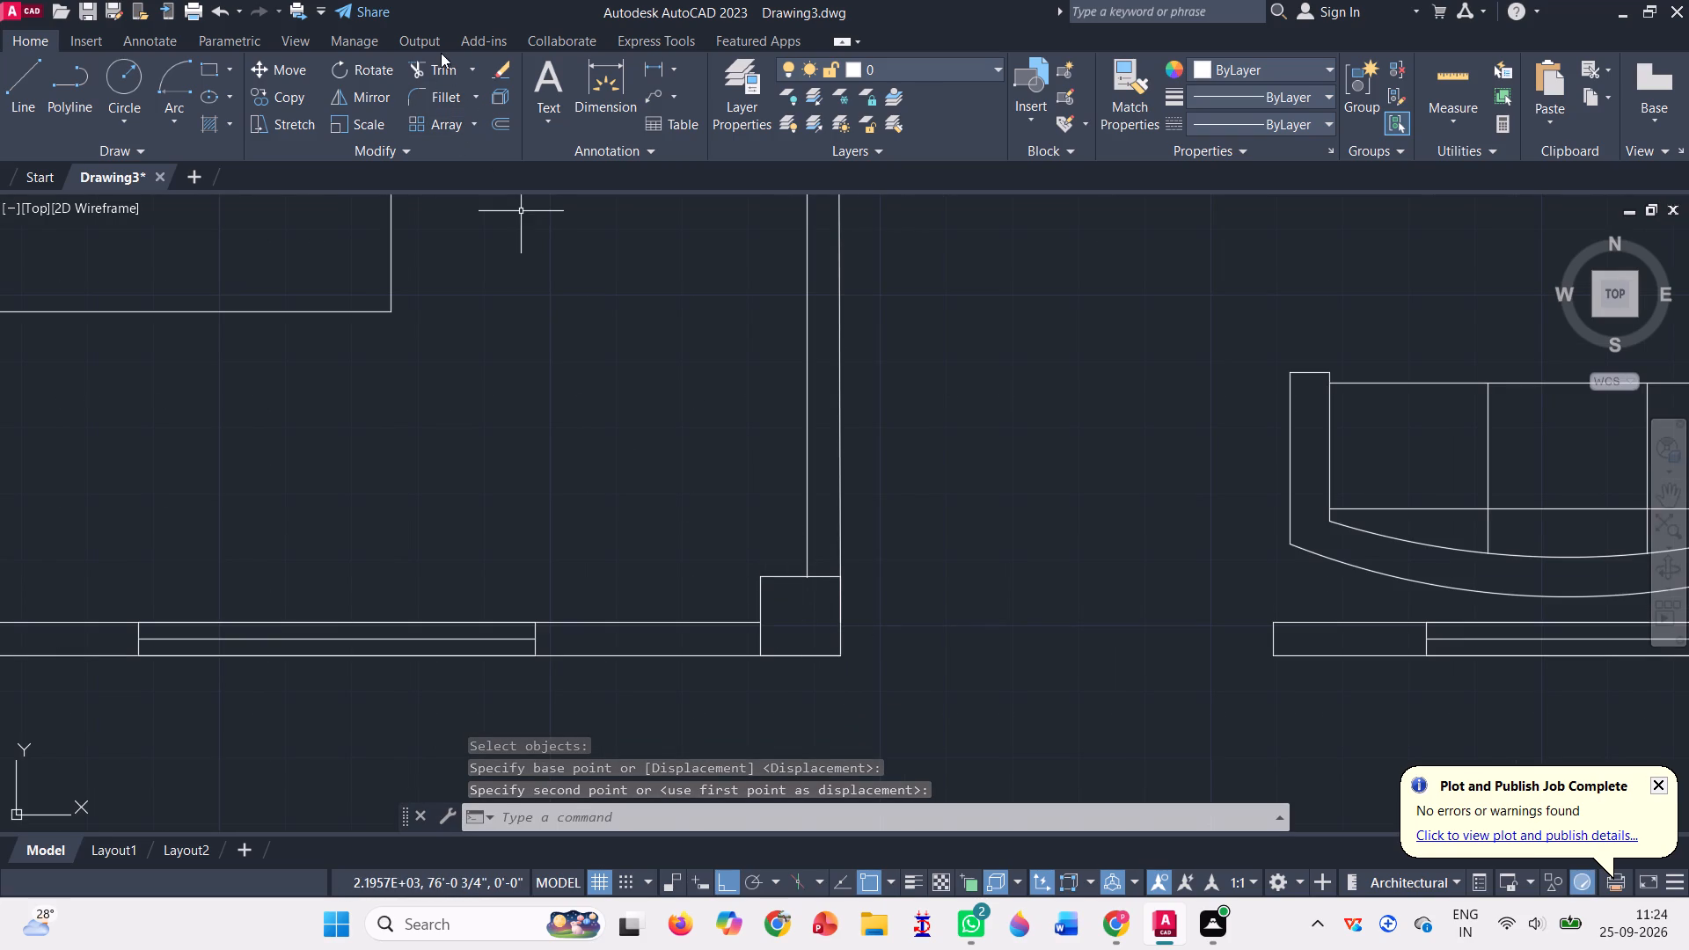
{"action": "left_click", "coordinate": [447, 77]}
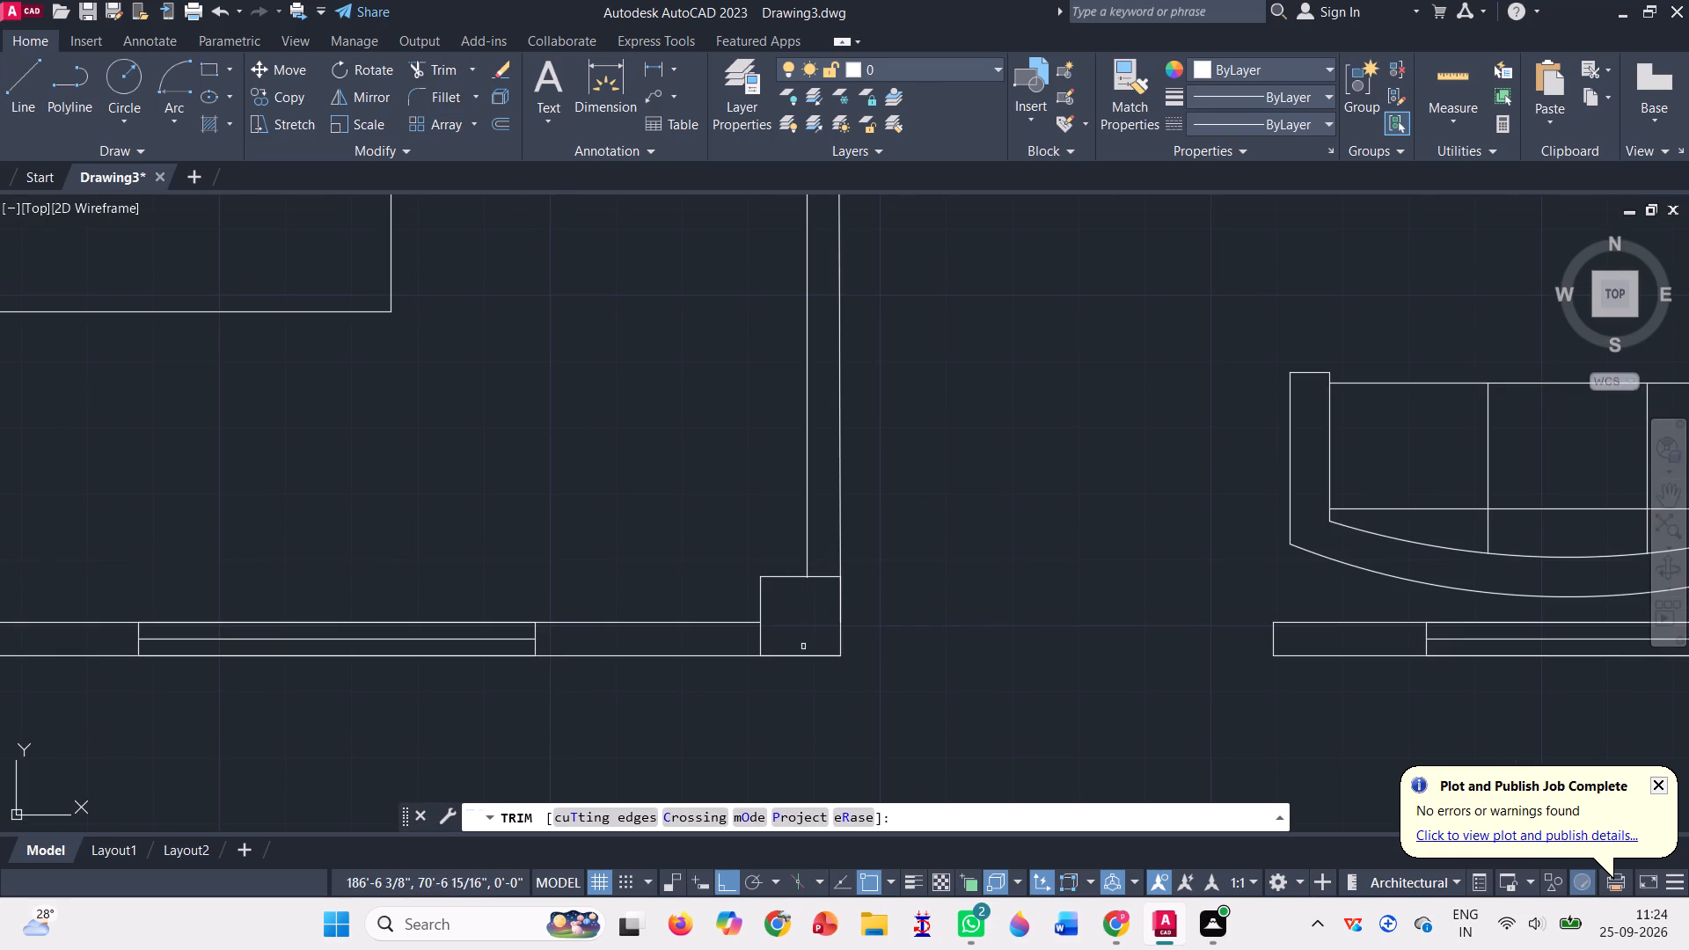
{"action": "scroll", "coordinate": [815, 584], "scroll_direction": "up", "scroll_amount": 6}
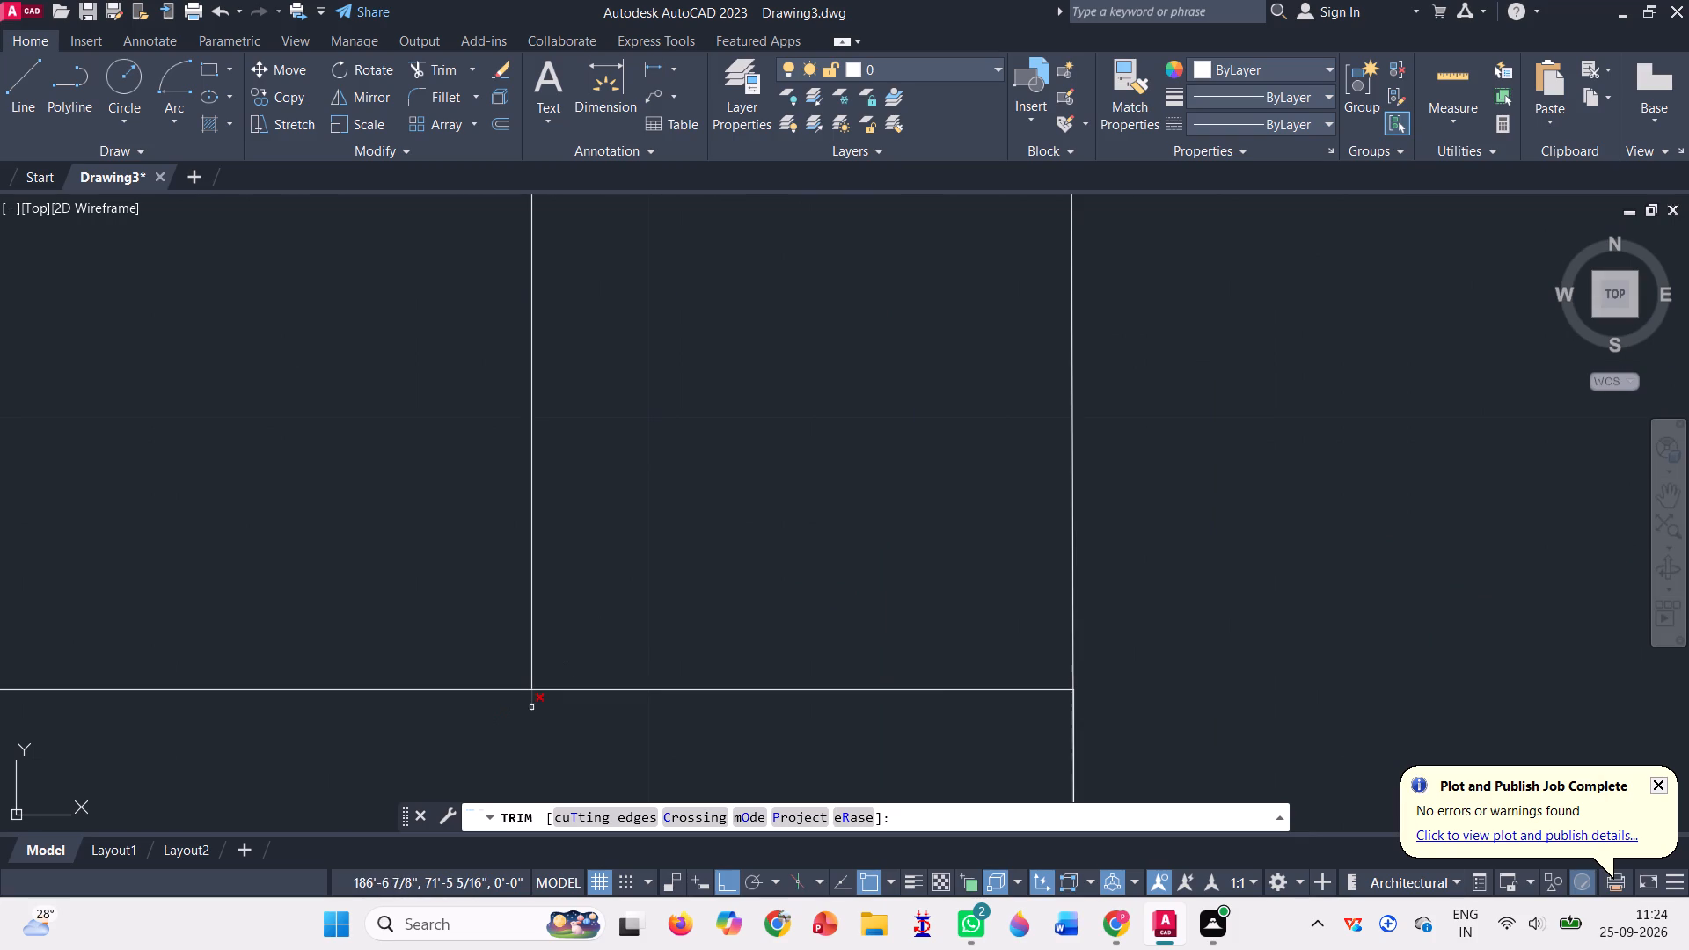
{"action": "left_click", "coordinate": [531, 707]}
Examine the whole floor plan, including the new opening in the south wall.
{"action": "scroll", "coordinate": [895, 465], "scroll_direction": "down", "scroll_amount": 4}
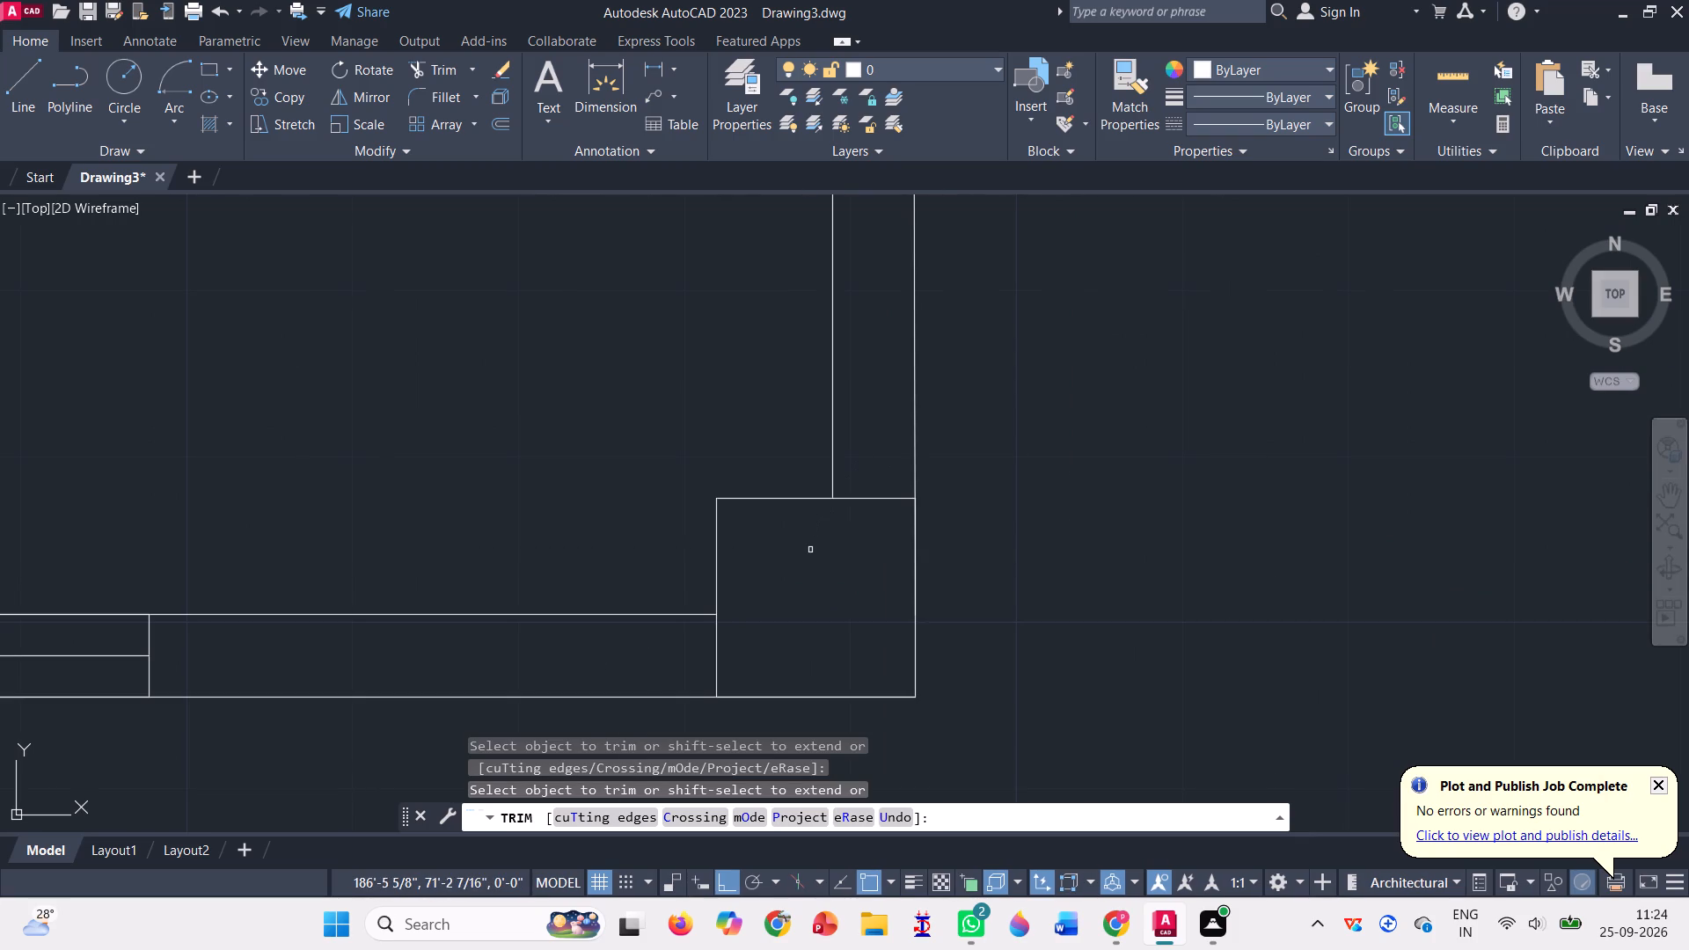
{"action": "scroll", "coordinate": [813, 550], "scroll_direction": "down", "scroll_amount": 4}
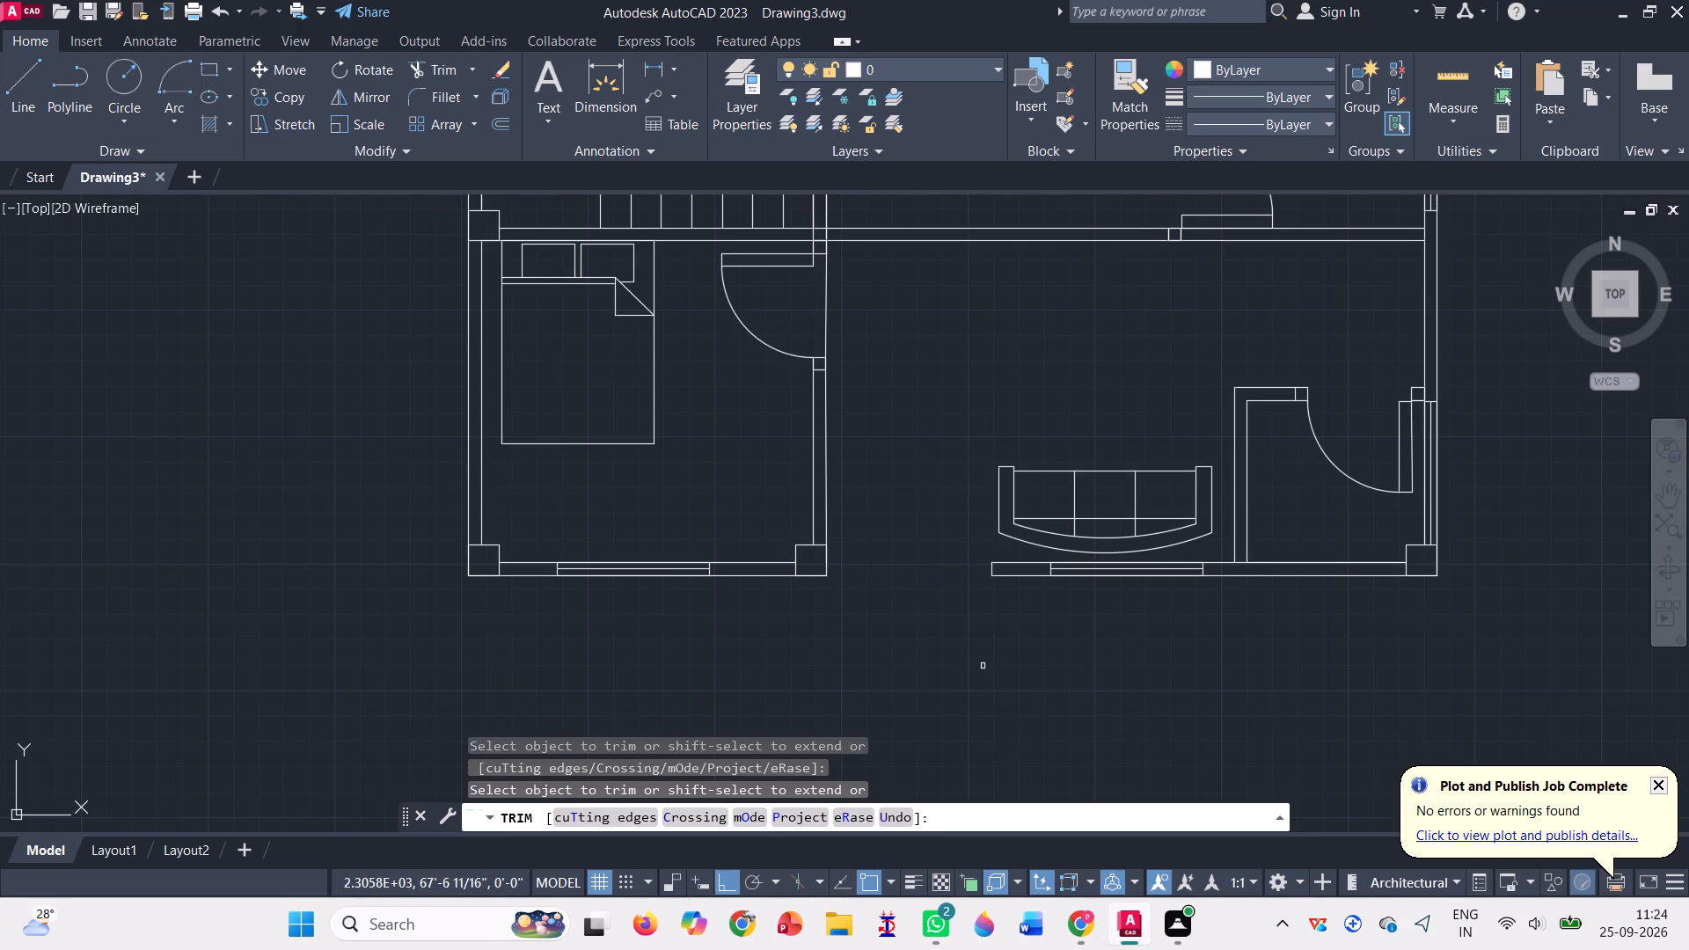
{"action": "scroll", "coordinate": [955, 671], "scroll_direction": "down", "scroll_amount": 2}
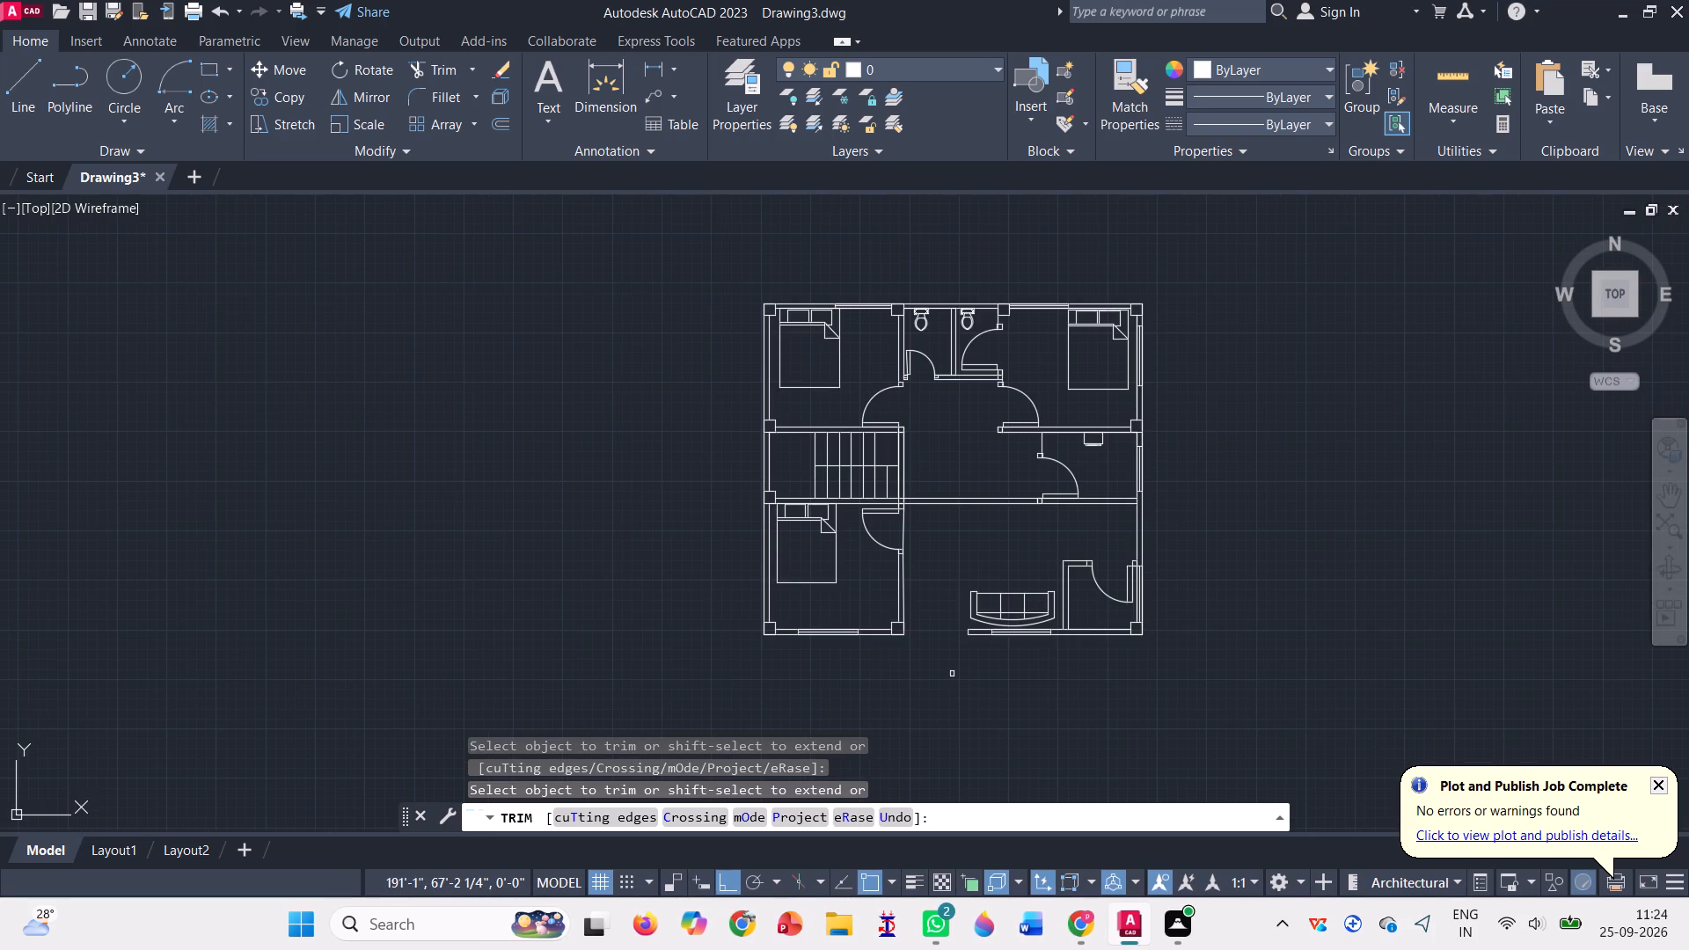
{"action": "scroll", "coordinate": [1191, 512], "scroll_direction": "up", "scroll_amount": 1}
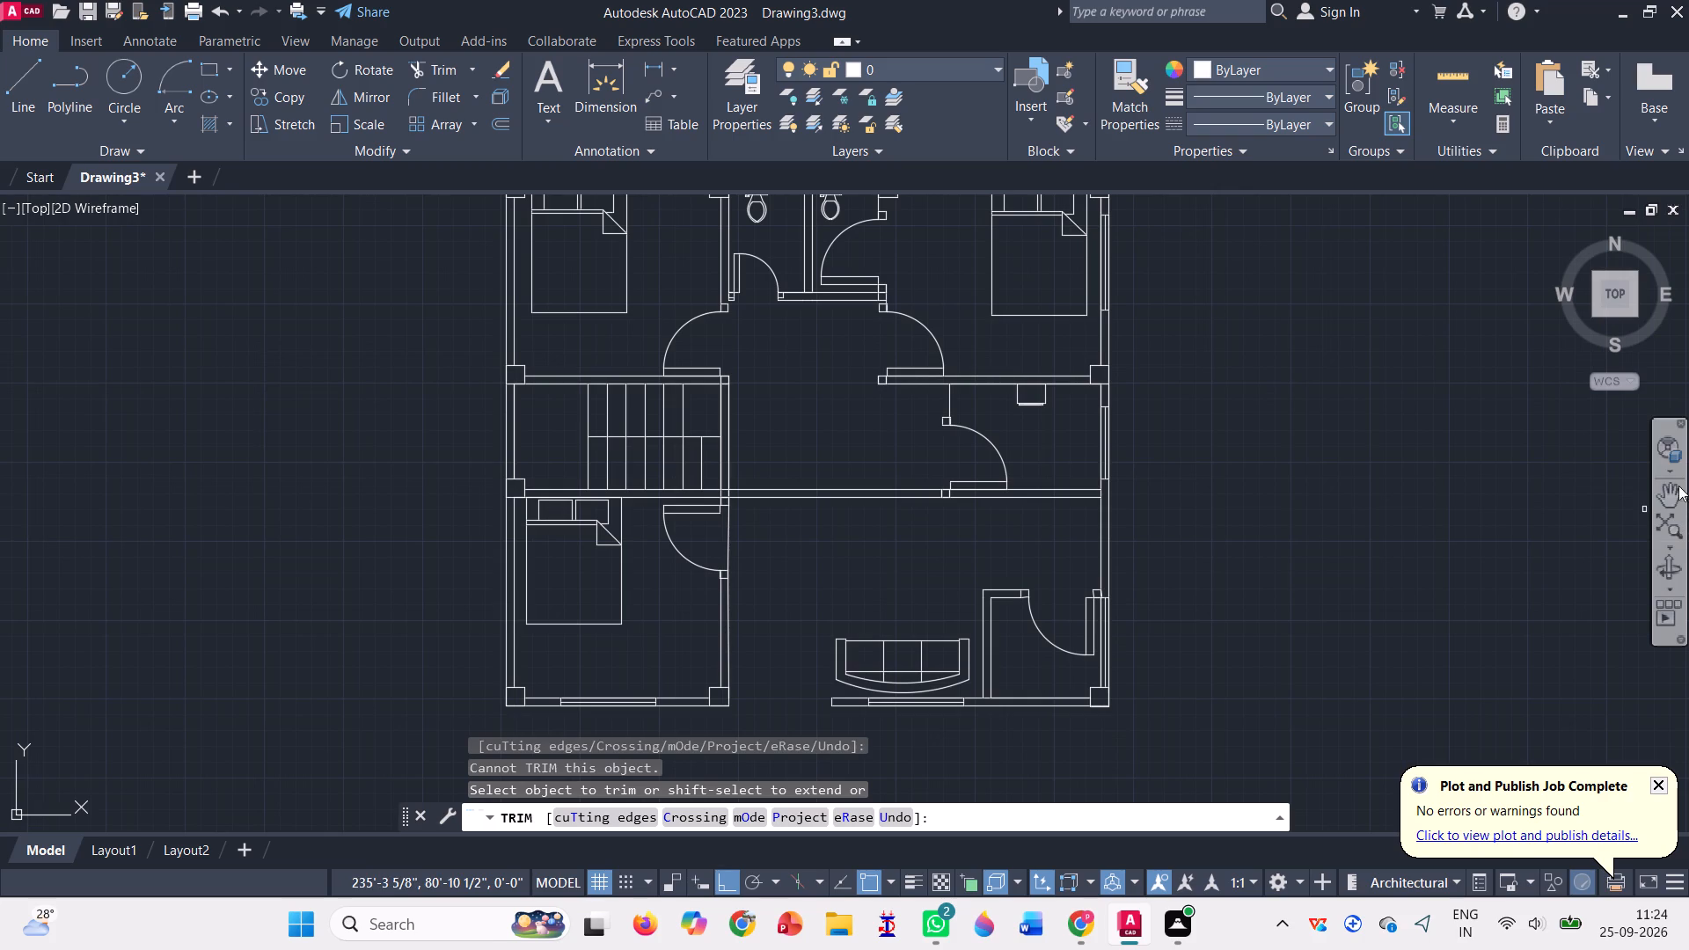
{"action": "left_click", "coordinate": [1672, 493]}
{"action": "left_click_drag", "start_coordinate": [1226, 439], "coordinate": [1229, 479]}
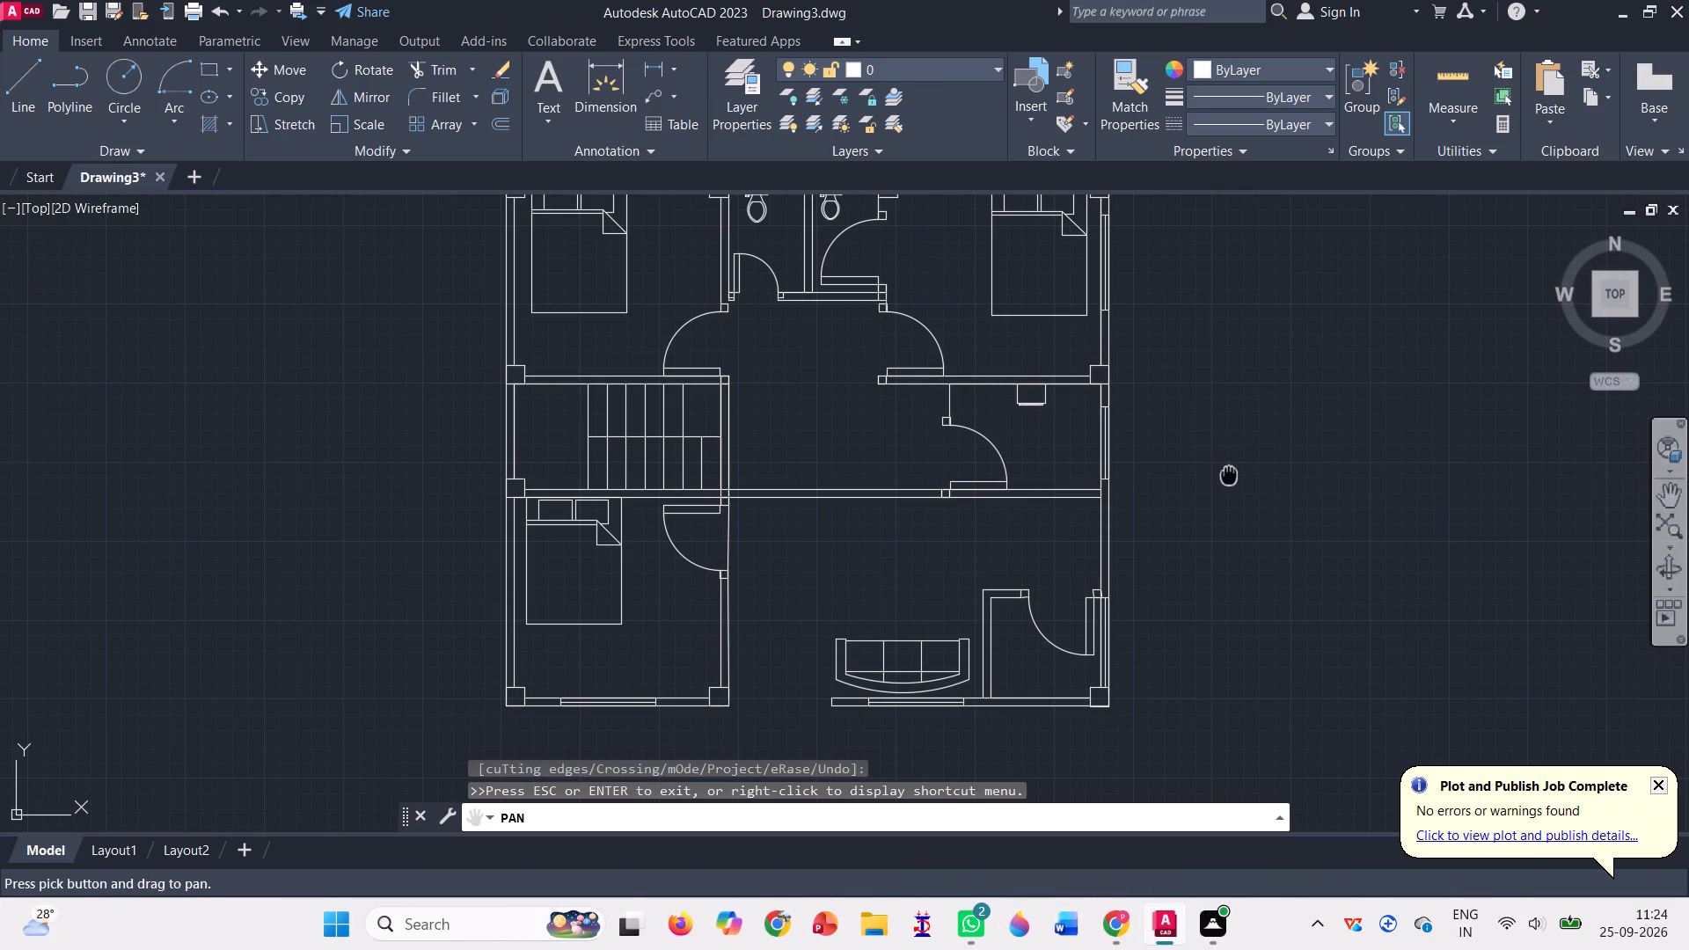
{"action": "left_click_drag", "start_coordinate": [1229, 479], "coordinate": [1235, 513]}
{"action": "key", "text": "Escape"}
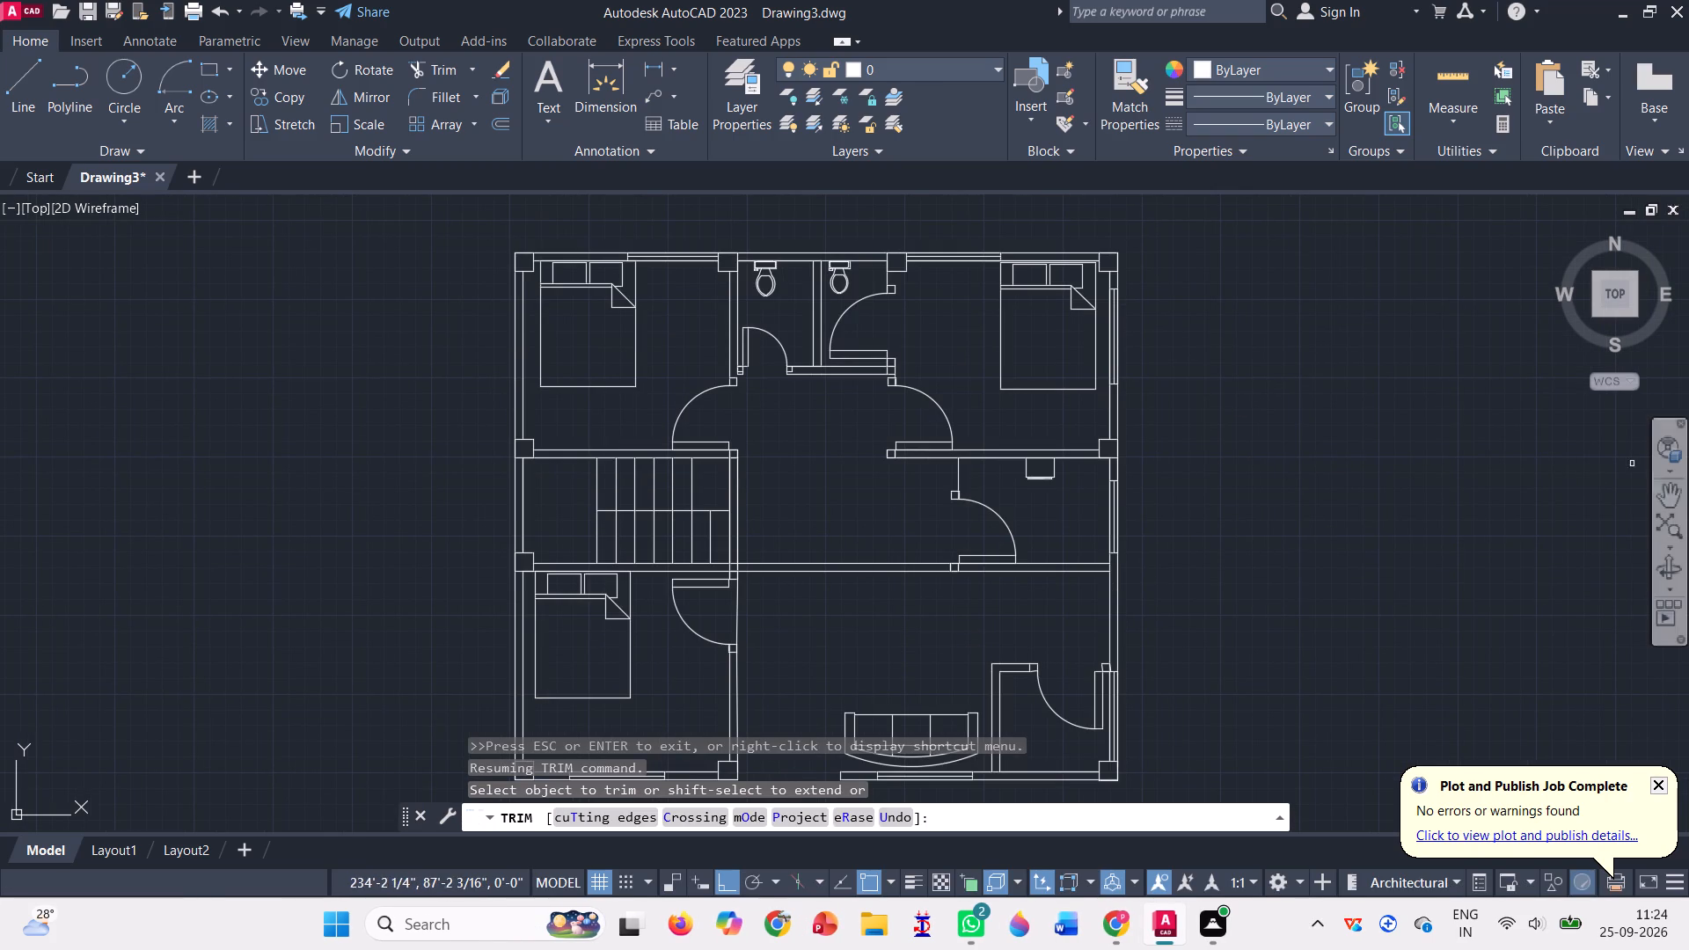
{"action": "left_click", "coordinate": [1674, 485]}
{"action": "left_click_drag", "start_coordinate": [1230, 618], "coordinate": [1226, 607]}
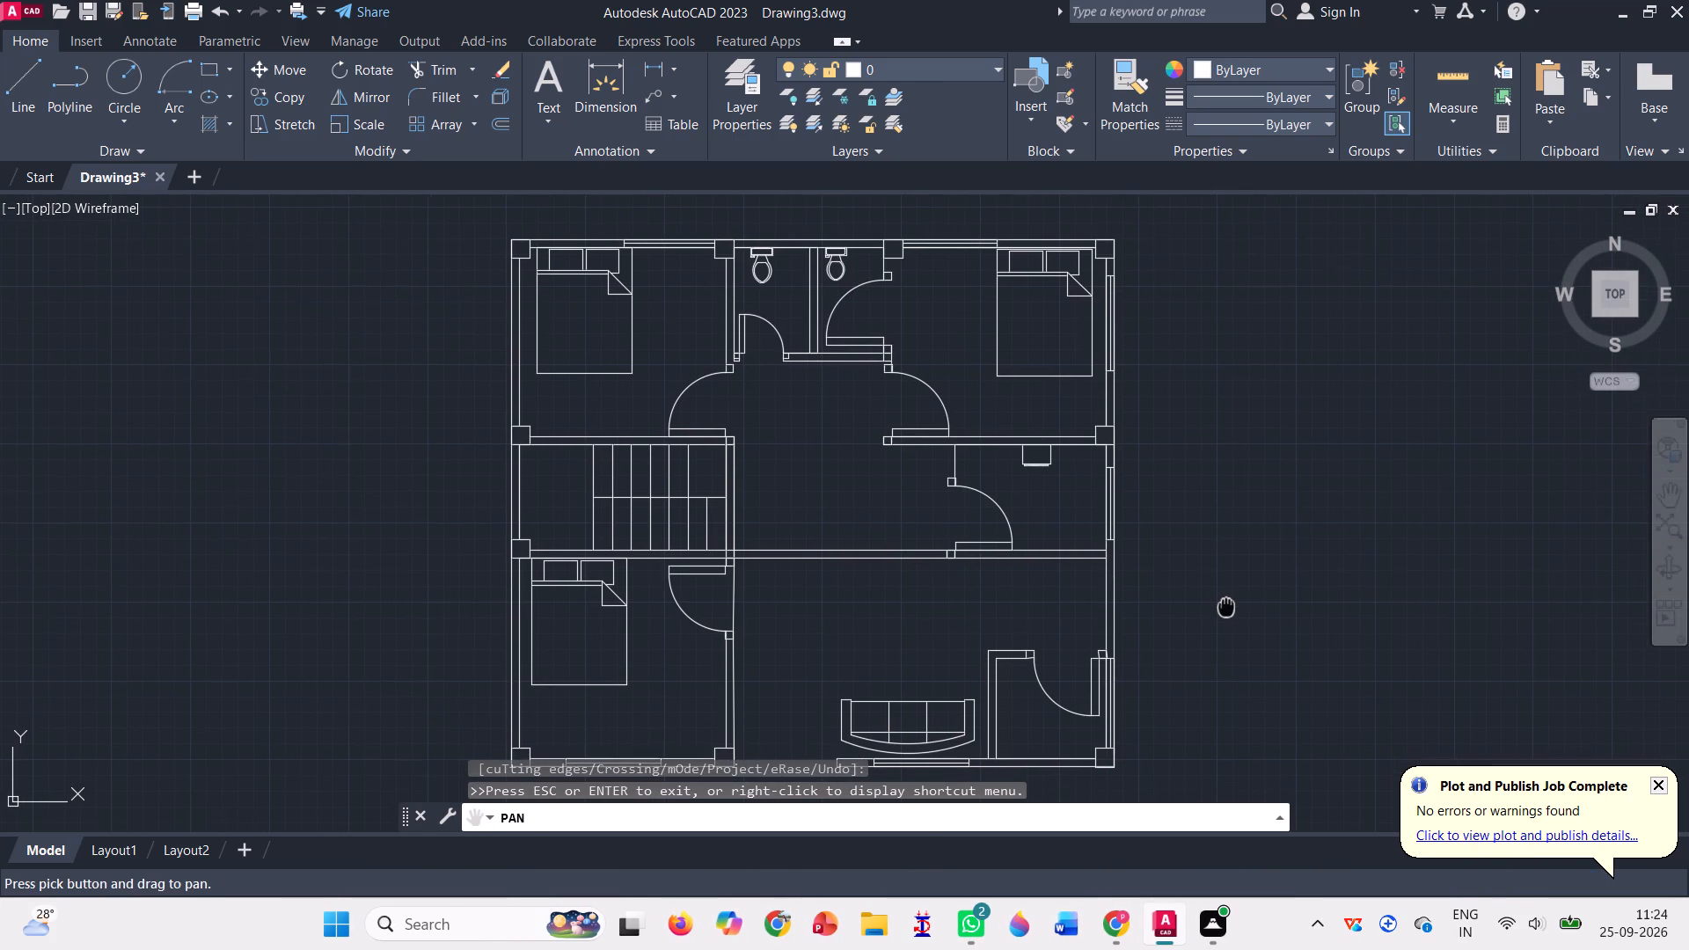
{"action": "left_click_drag", "start_coordinate": [1226, 607], "coordinate": [1232, 591]}
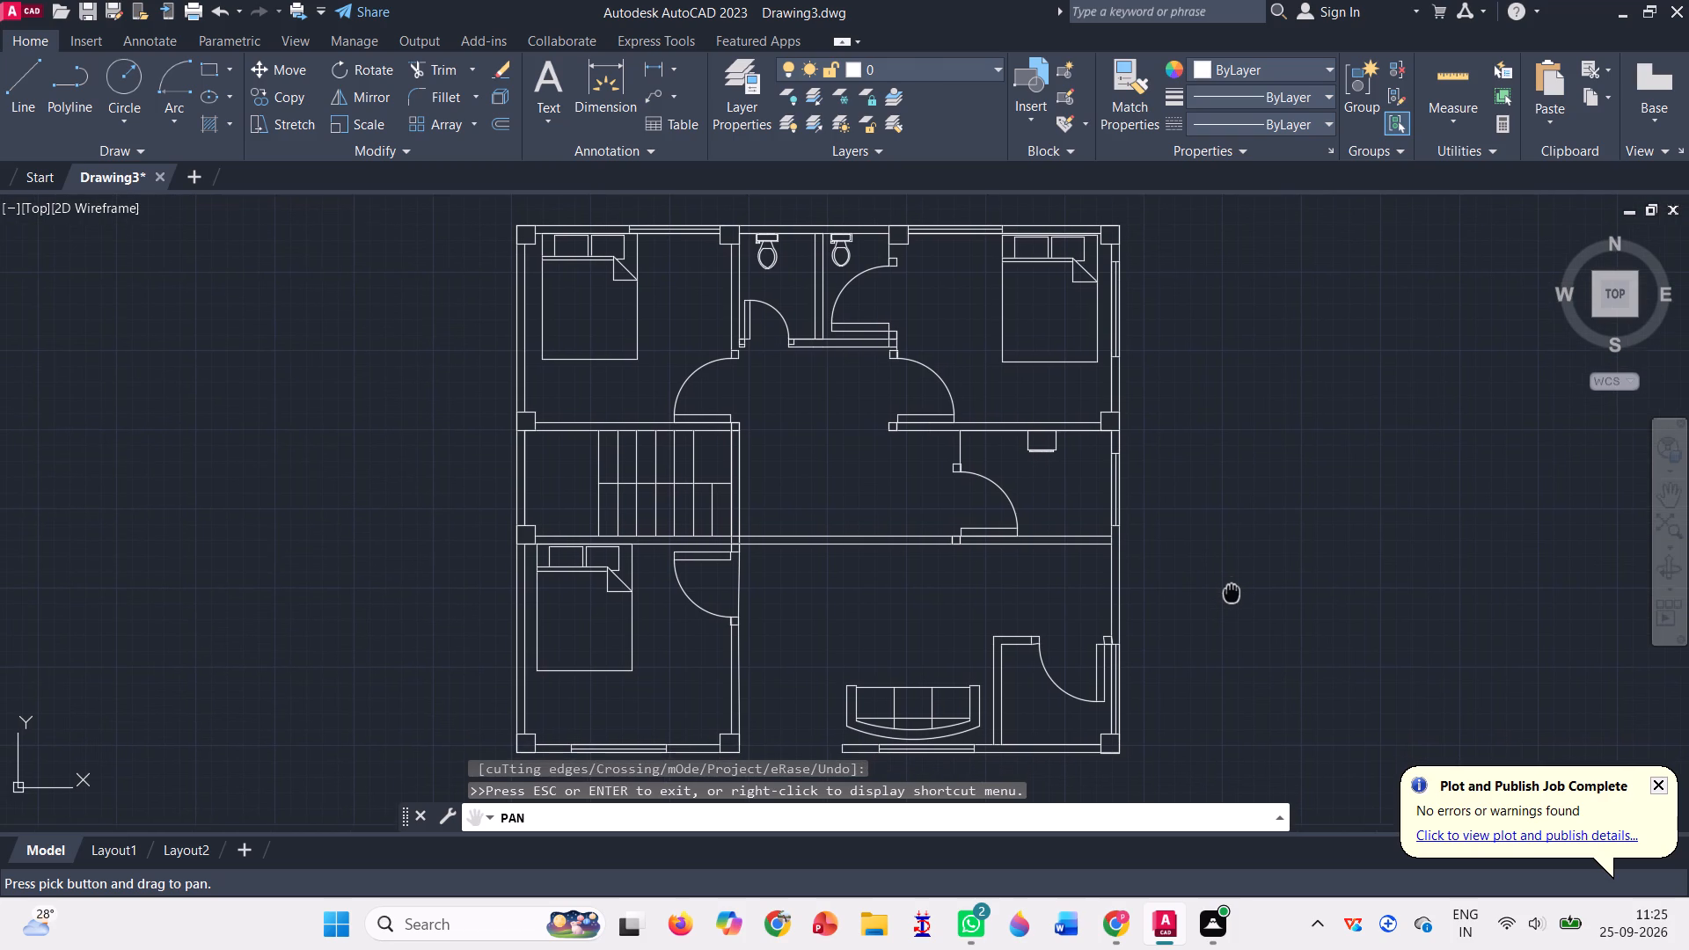
End the active trimming and turn off log file recording with the LOGFILEOFF command.
{"action": "left_click_drag", "start_coordinate": [1232, 591], "coordinate": [1232, 585]}
{"action": "left_click", "coordinate": [1201, 632]}
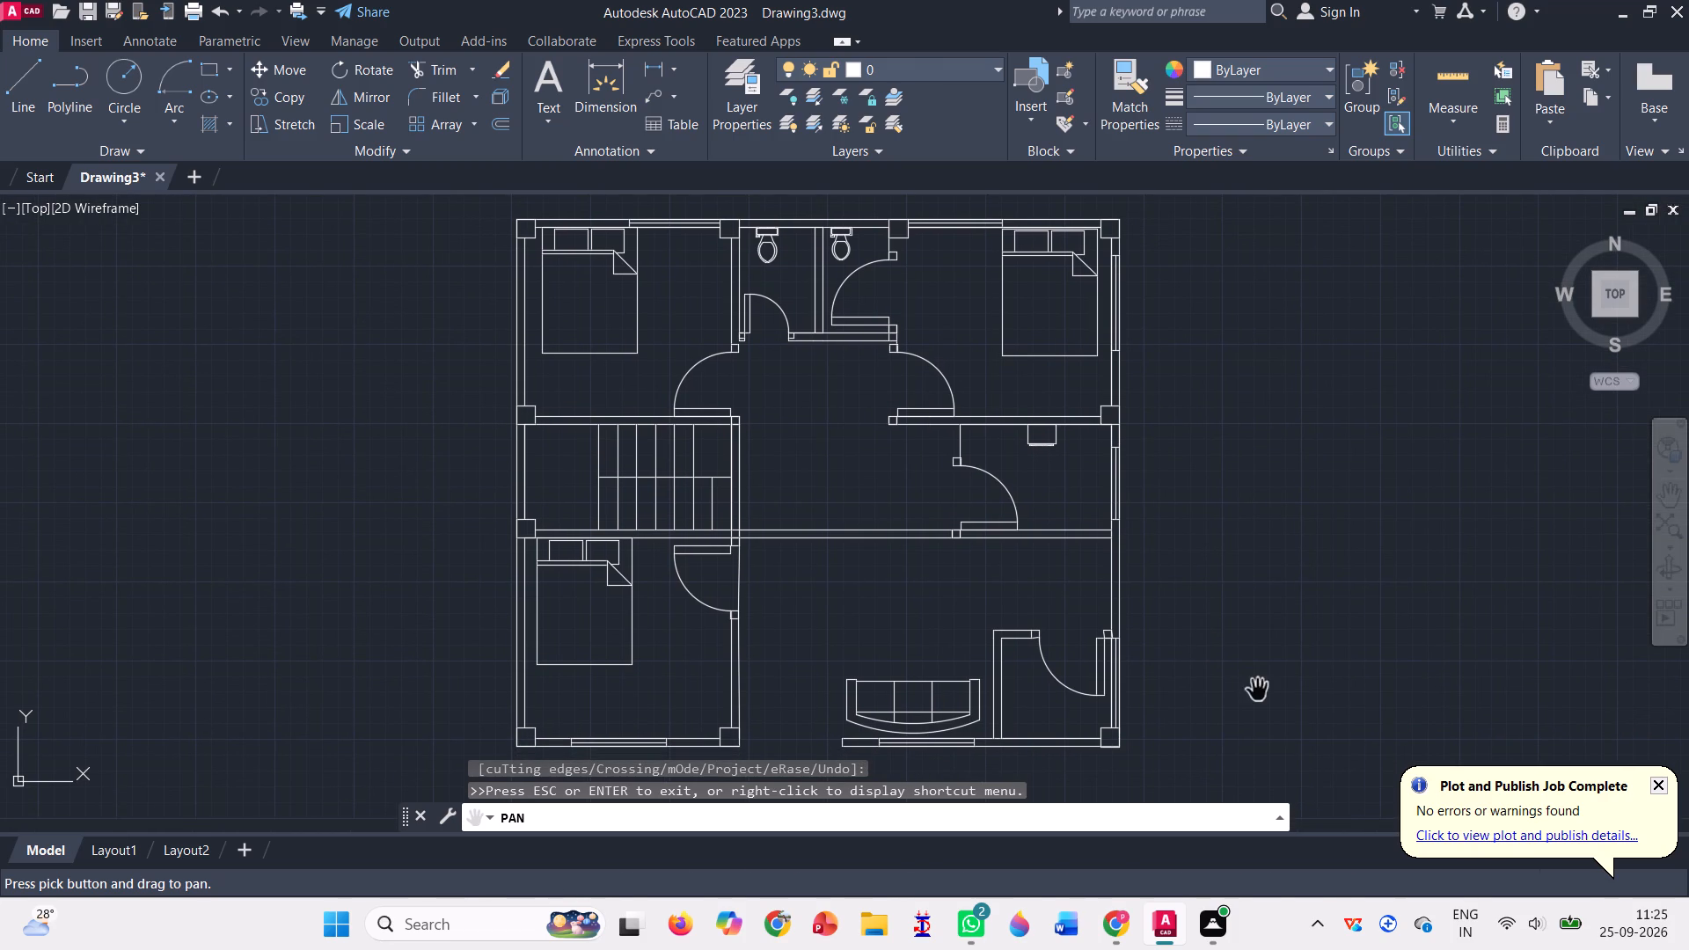
{"action": "key", "text": "Escape"}
{"action": "key", "text": "Escape"}
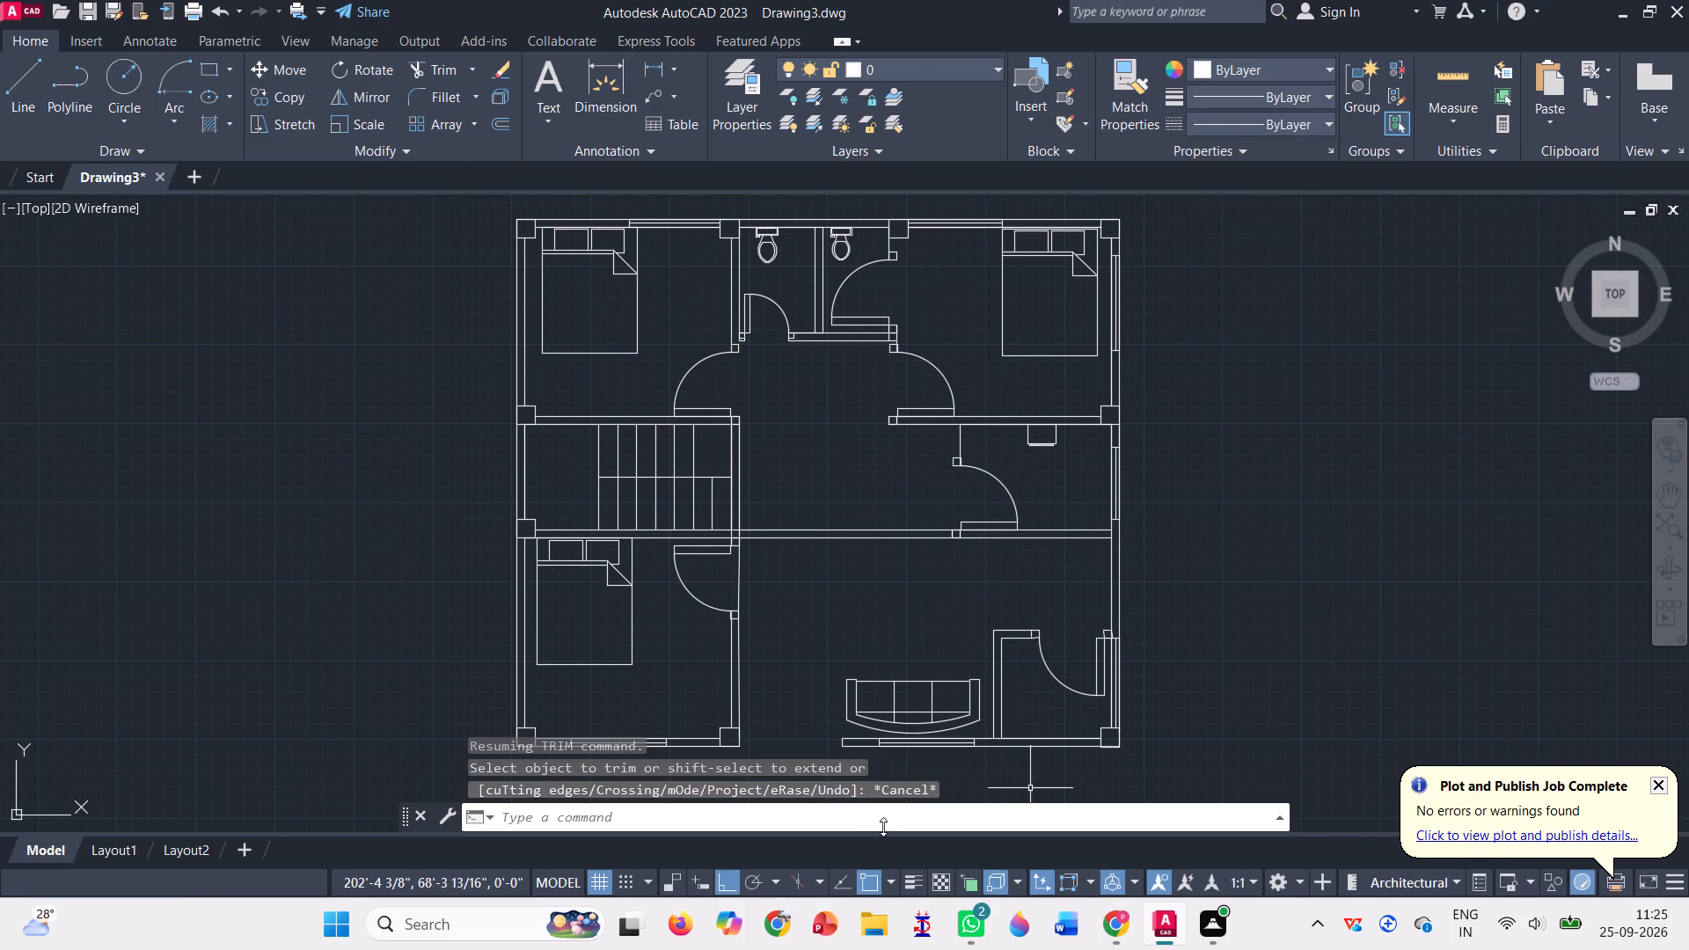
{"action": "left_click", "coordinate": [875, 809]}
{"action": "type", "text": "l;"}
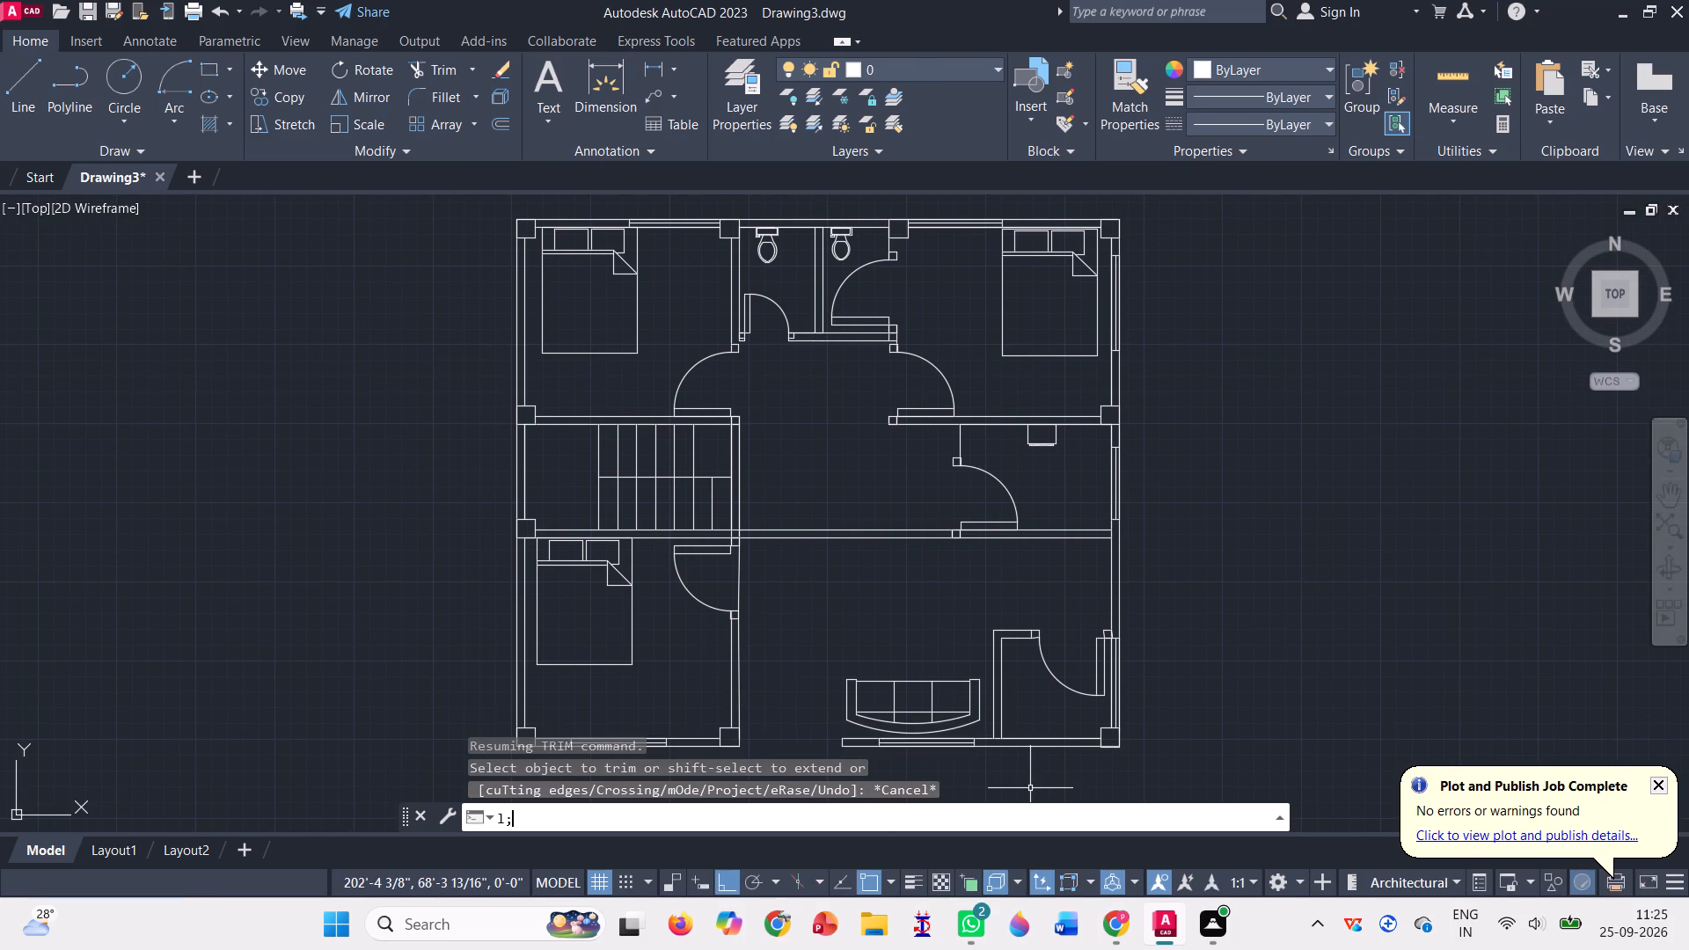
{"action": "key", "text": "o"}
{"action": "key", "text": "BackSpace"}
{"action": "key", "text": "BackSpace"}
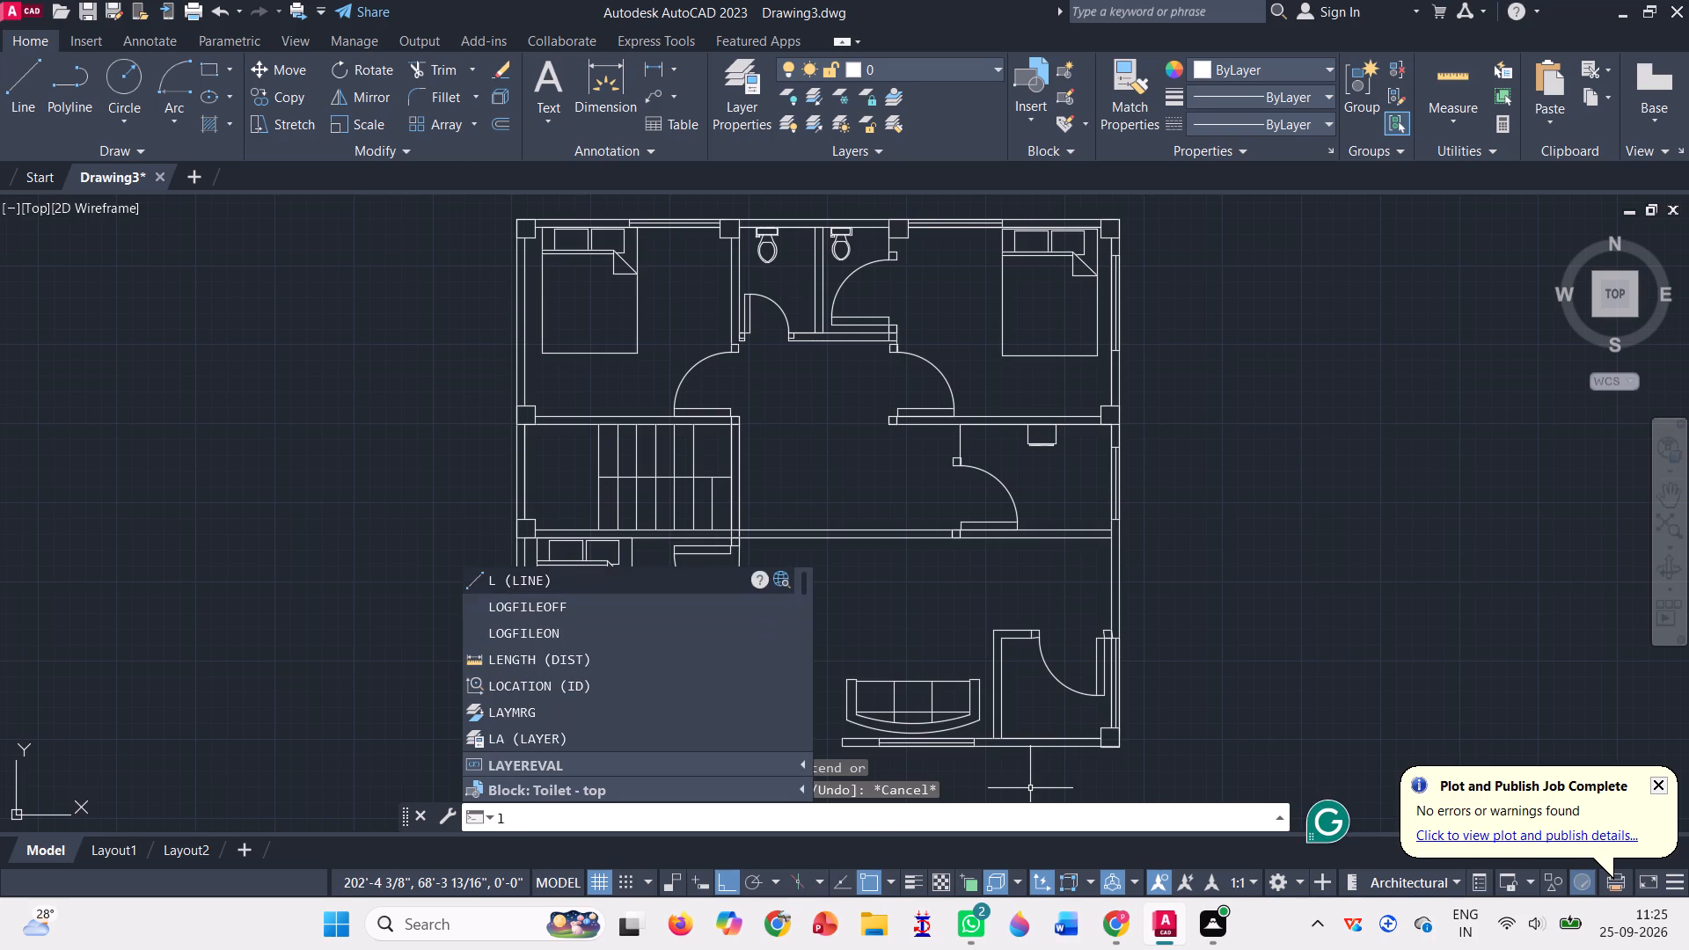
{"action": "key", "text": "o"}
{"action": "key", "text": "g"}
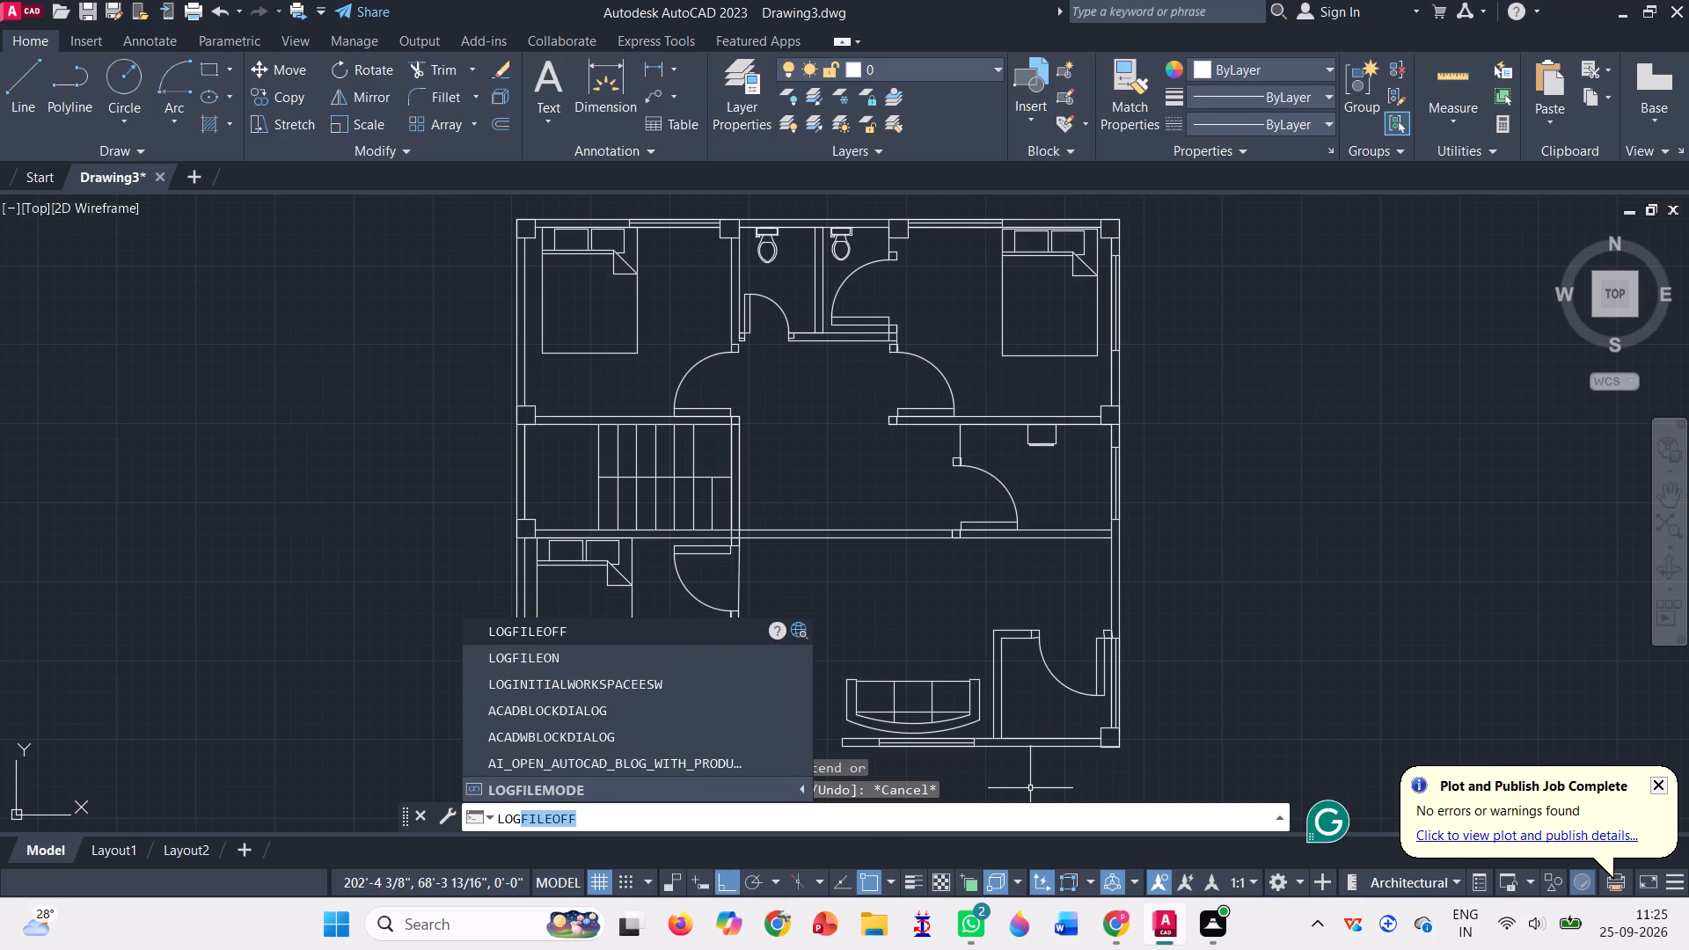
{"action": "key", "text": "Return"}
Save the drawing in the Documents folder as Residential House Floor Plan1.
{"action": "key", "text": "ctrl+s"}
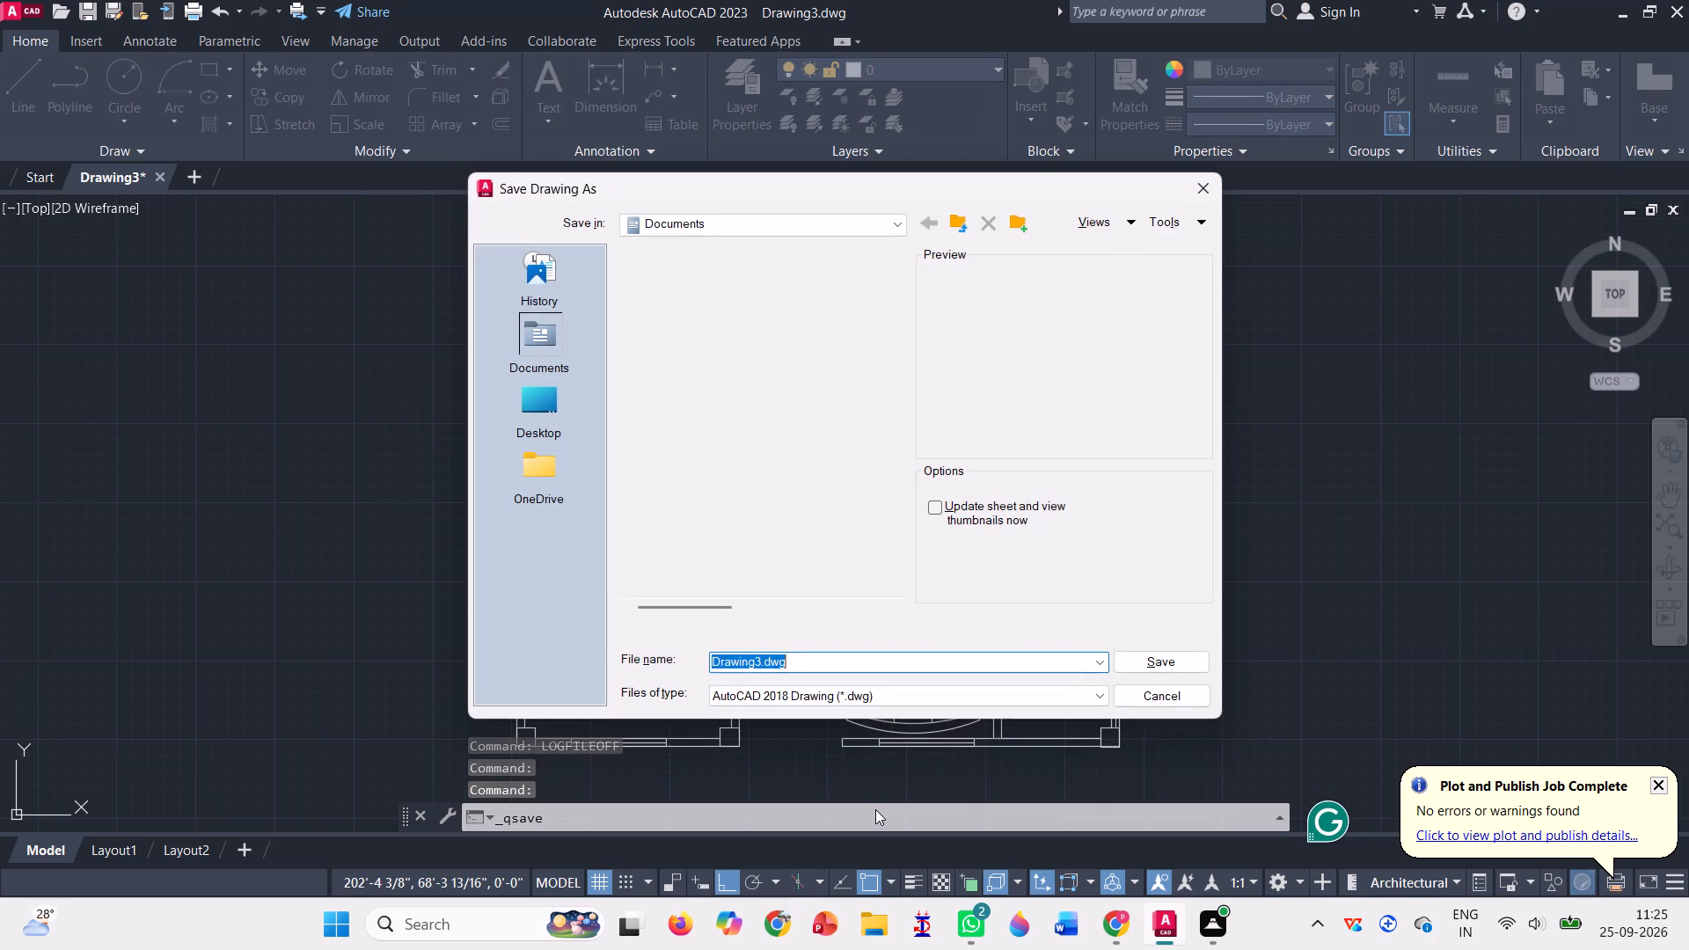
{"action": "key", "text": "BackSpace"}
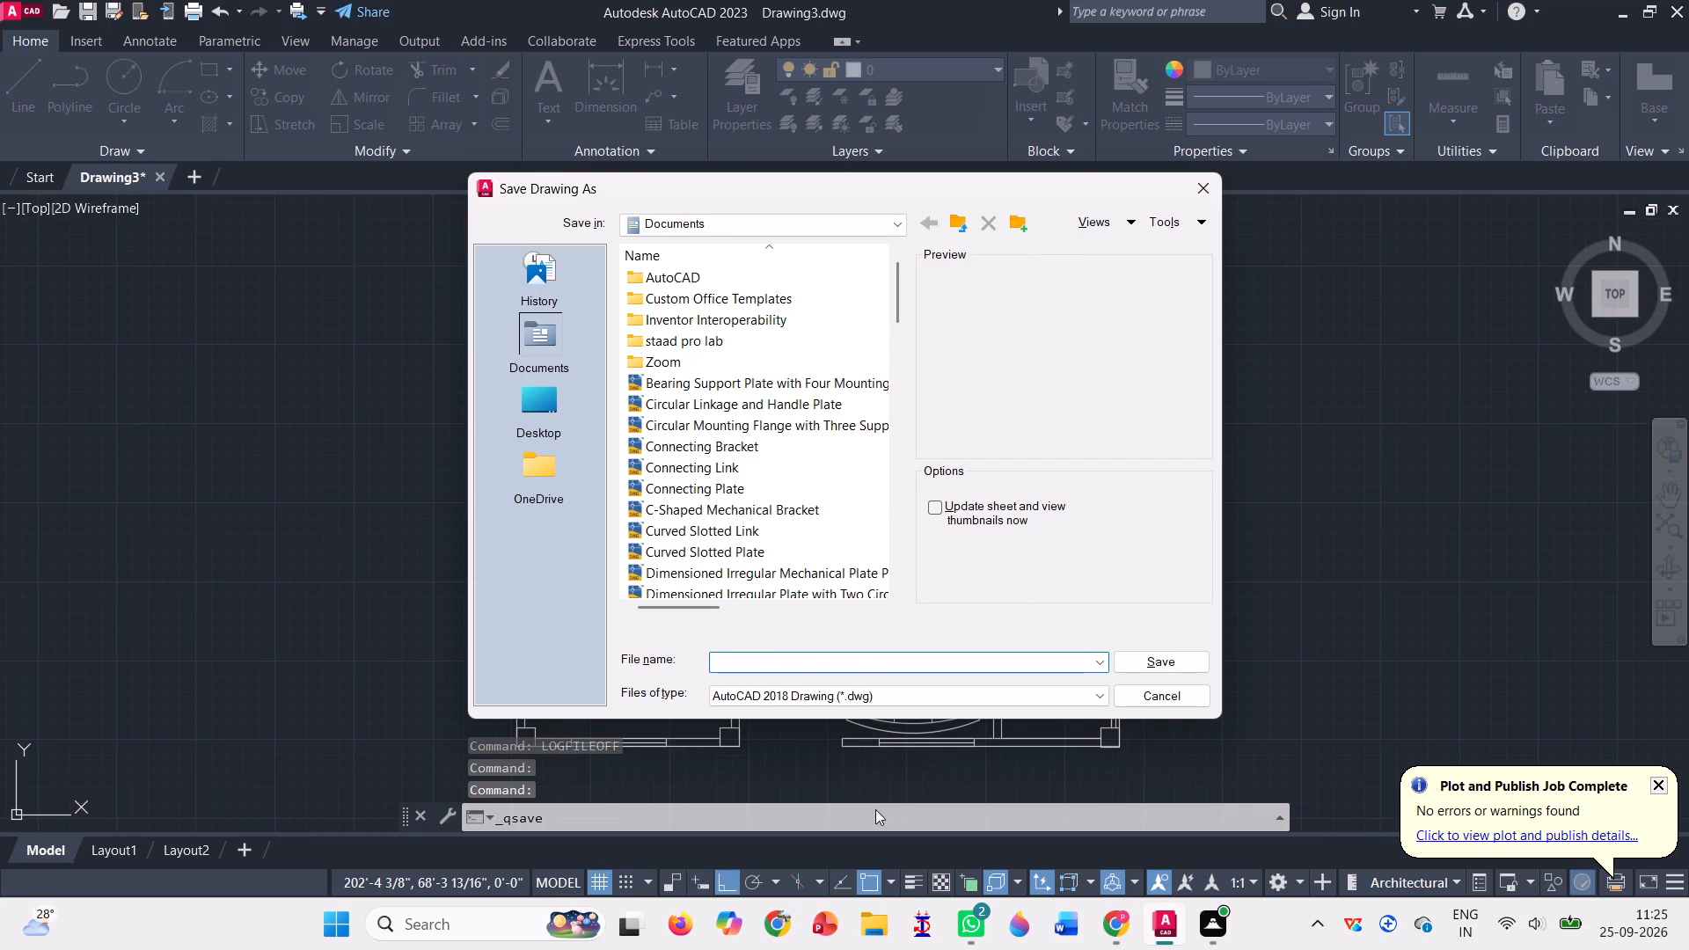
{"action": "key", "text": "ctrl+v"}
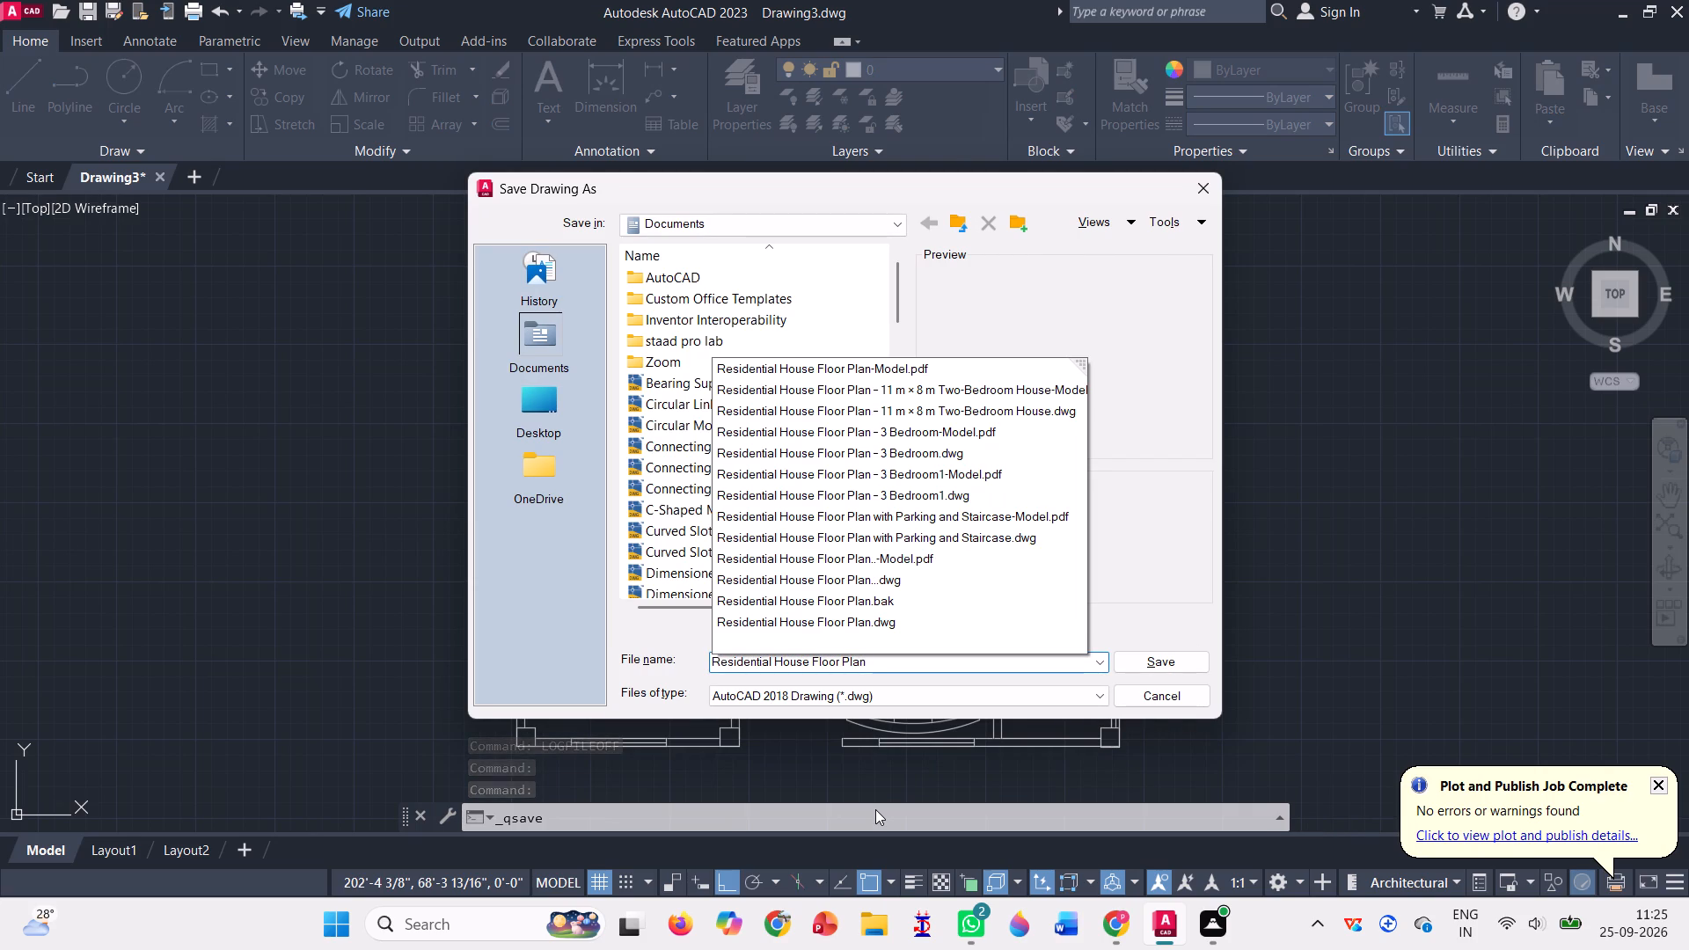
{"action": "key", "text": "1"}
{"action": "key", "text": "Return"}
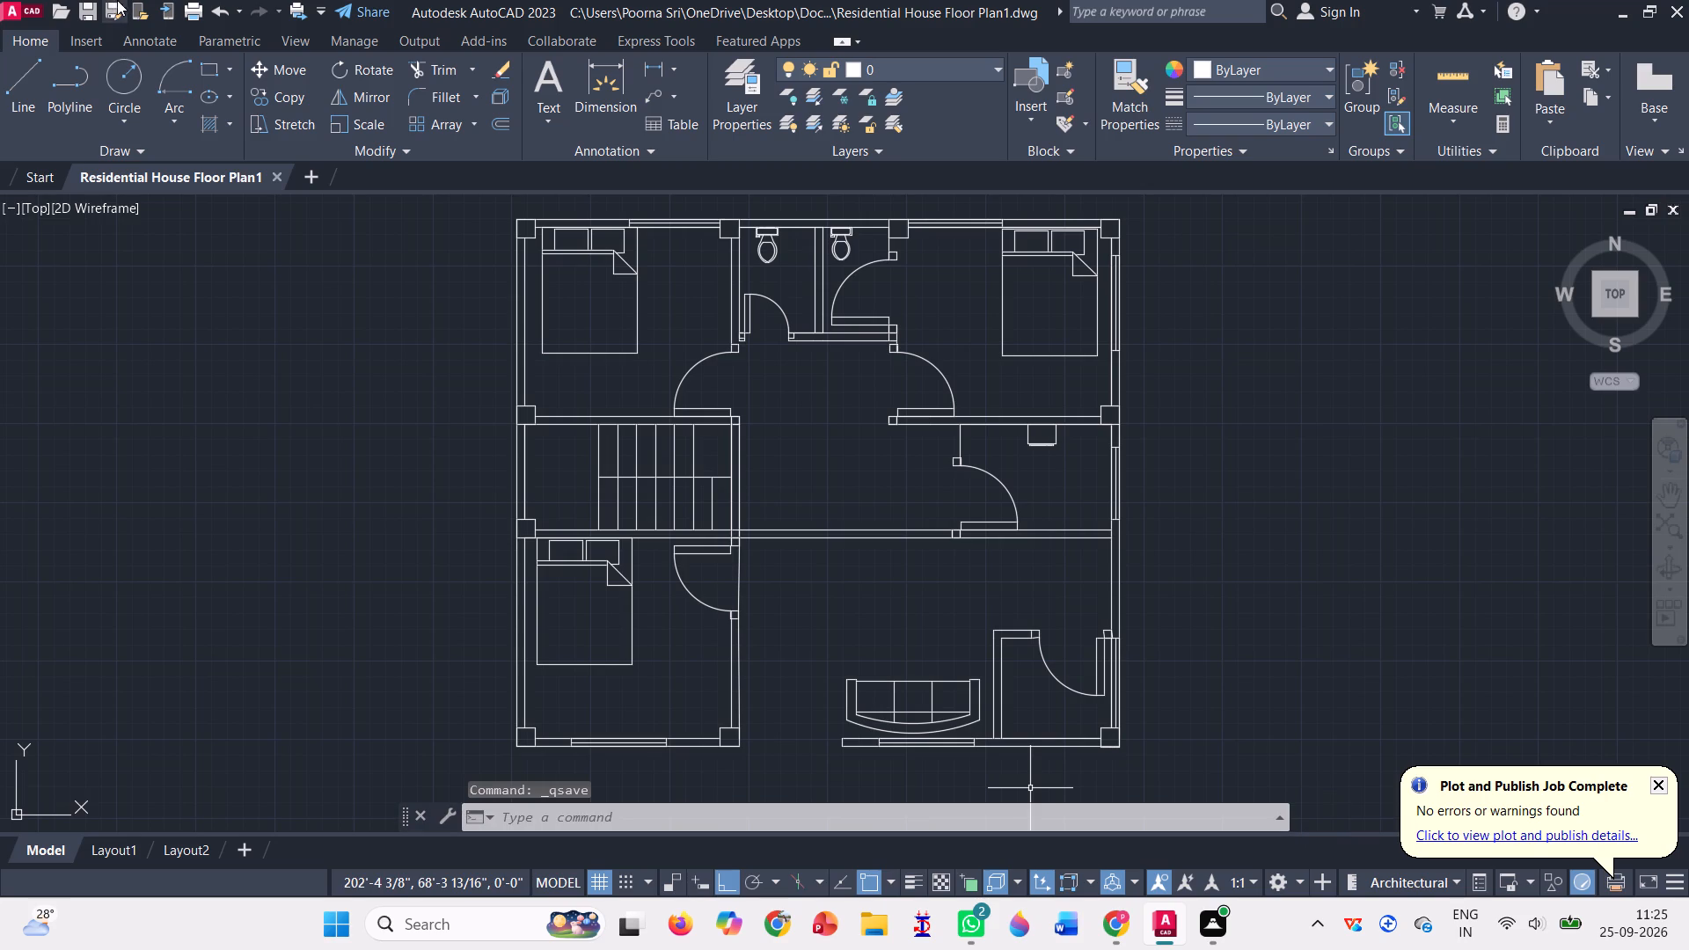
Plot the plan in landscape with AutoCAD PDF (Smallest File).pc3 and save it in Documents as Residential House Floor Plan1-Model.pdf.
{"action": "left_click", "coordinate": [201, 18]}
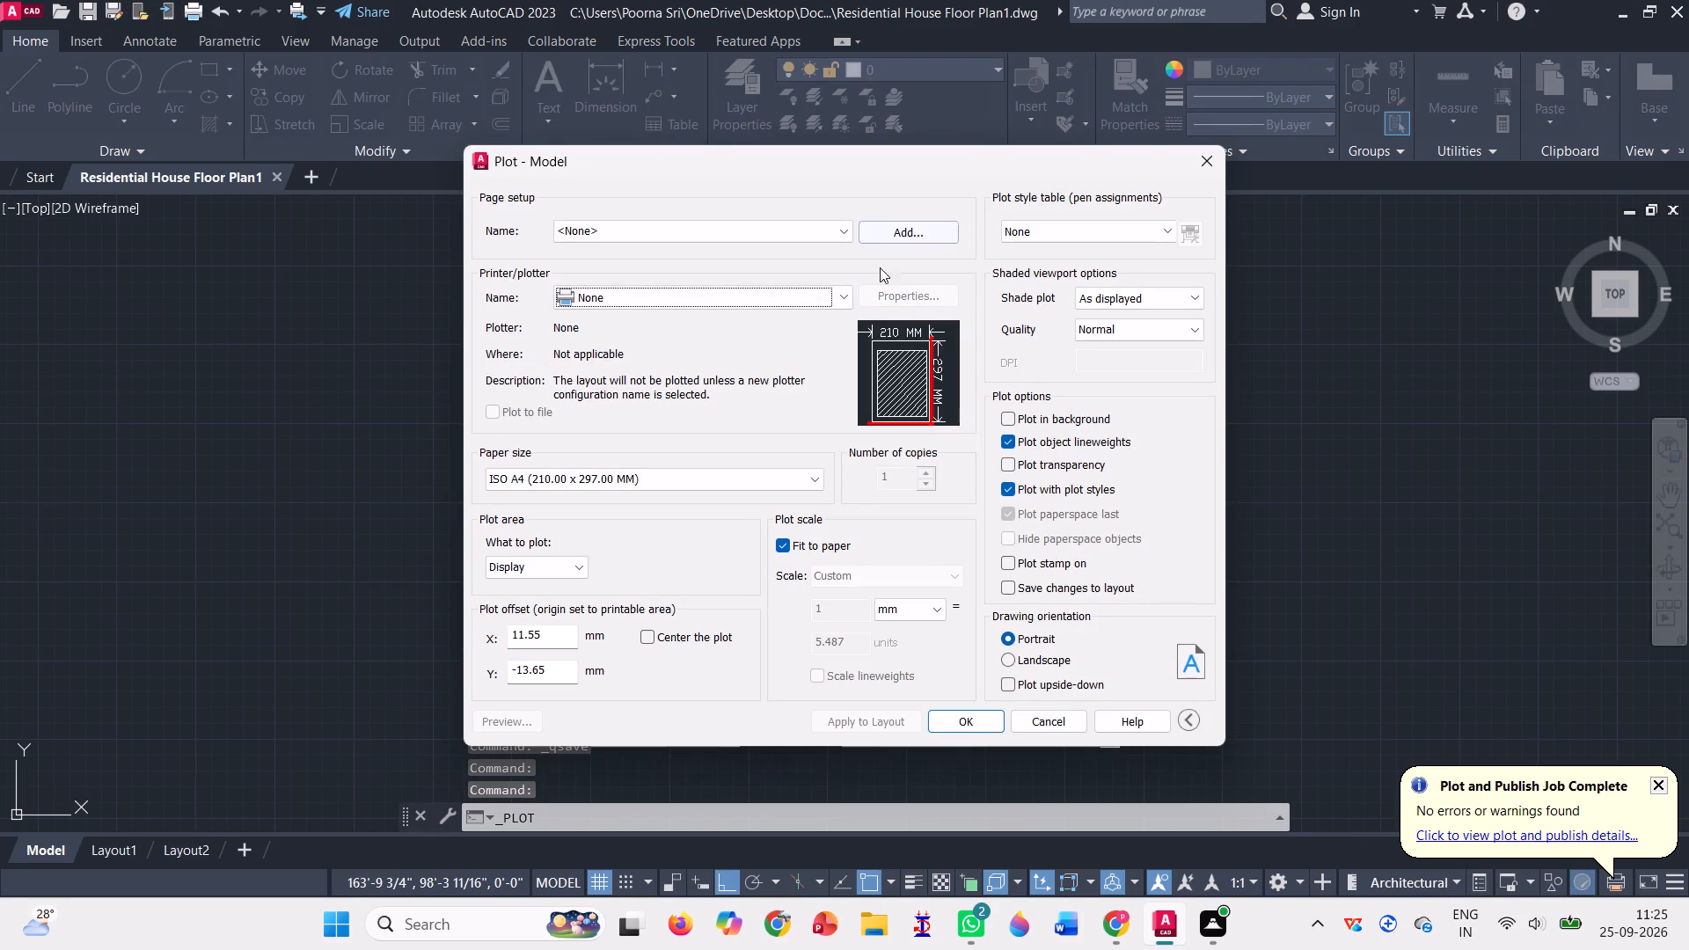
{"action": "left_click", "coordinate": [834, 300]}
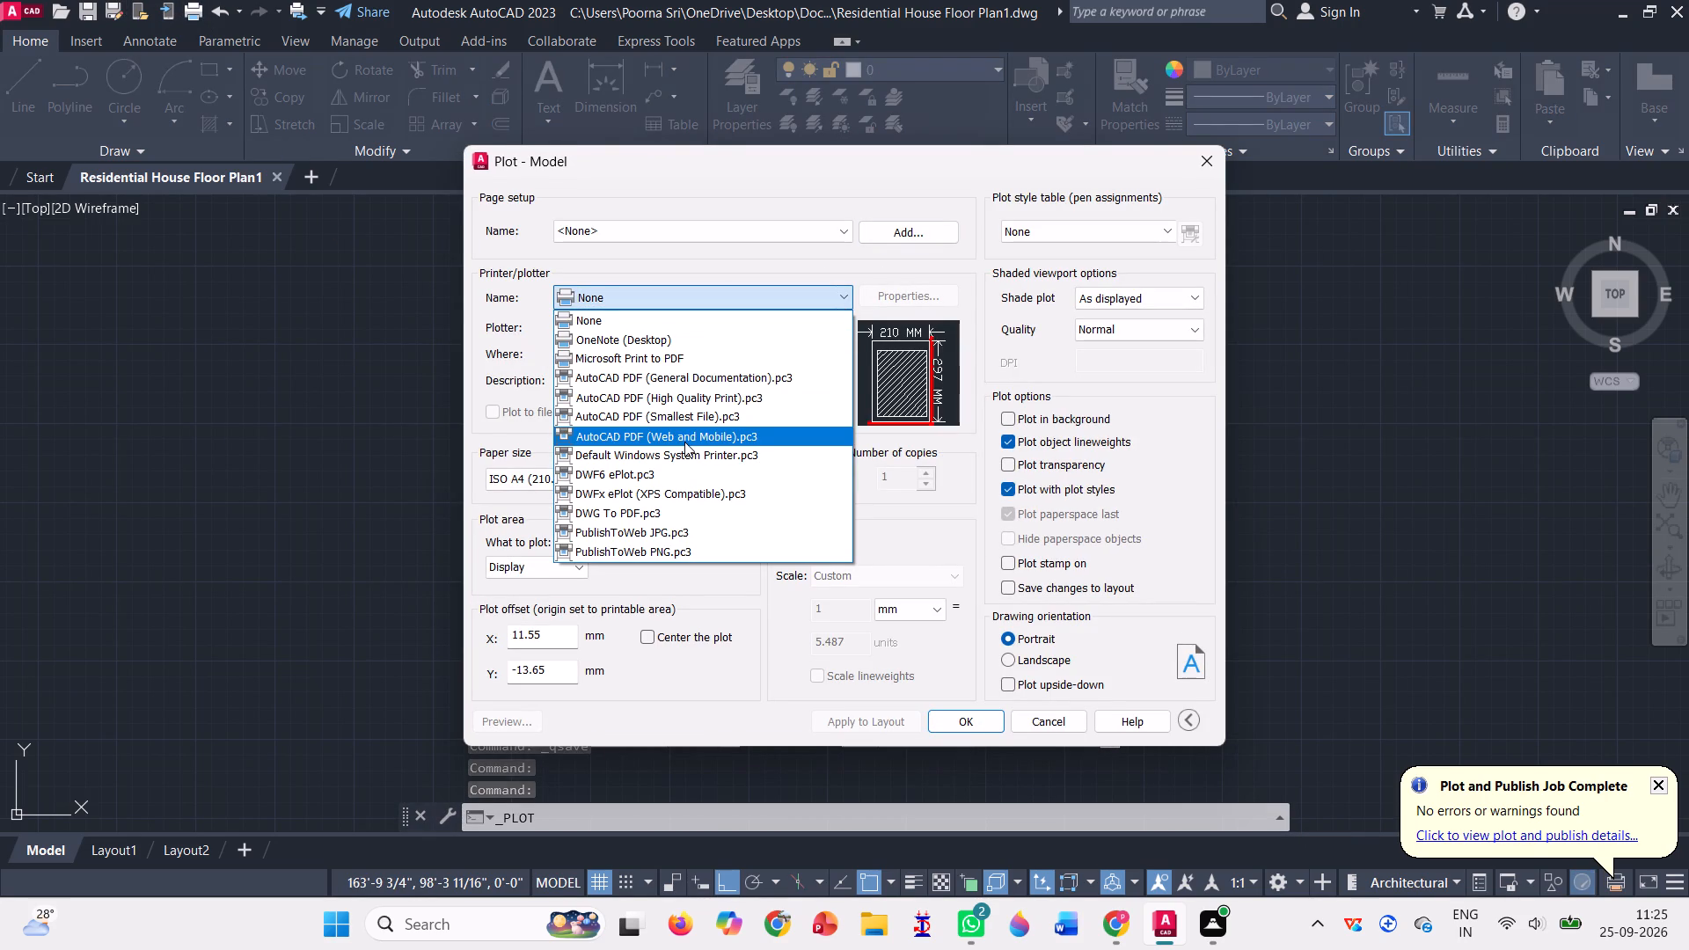
{"action": "left_click", "coordinate": [690, 421]}
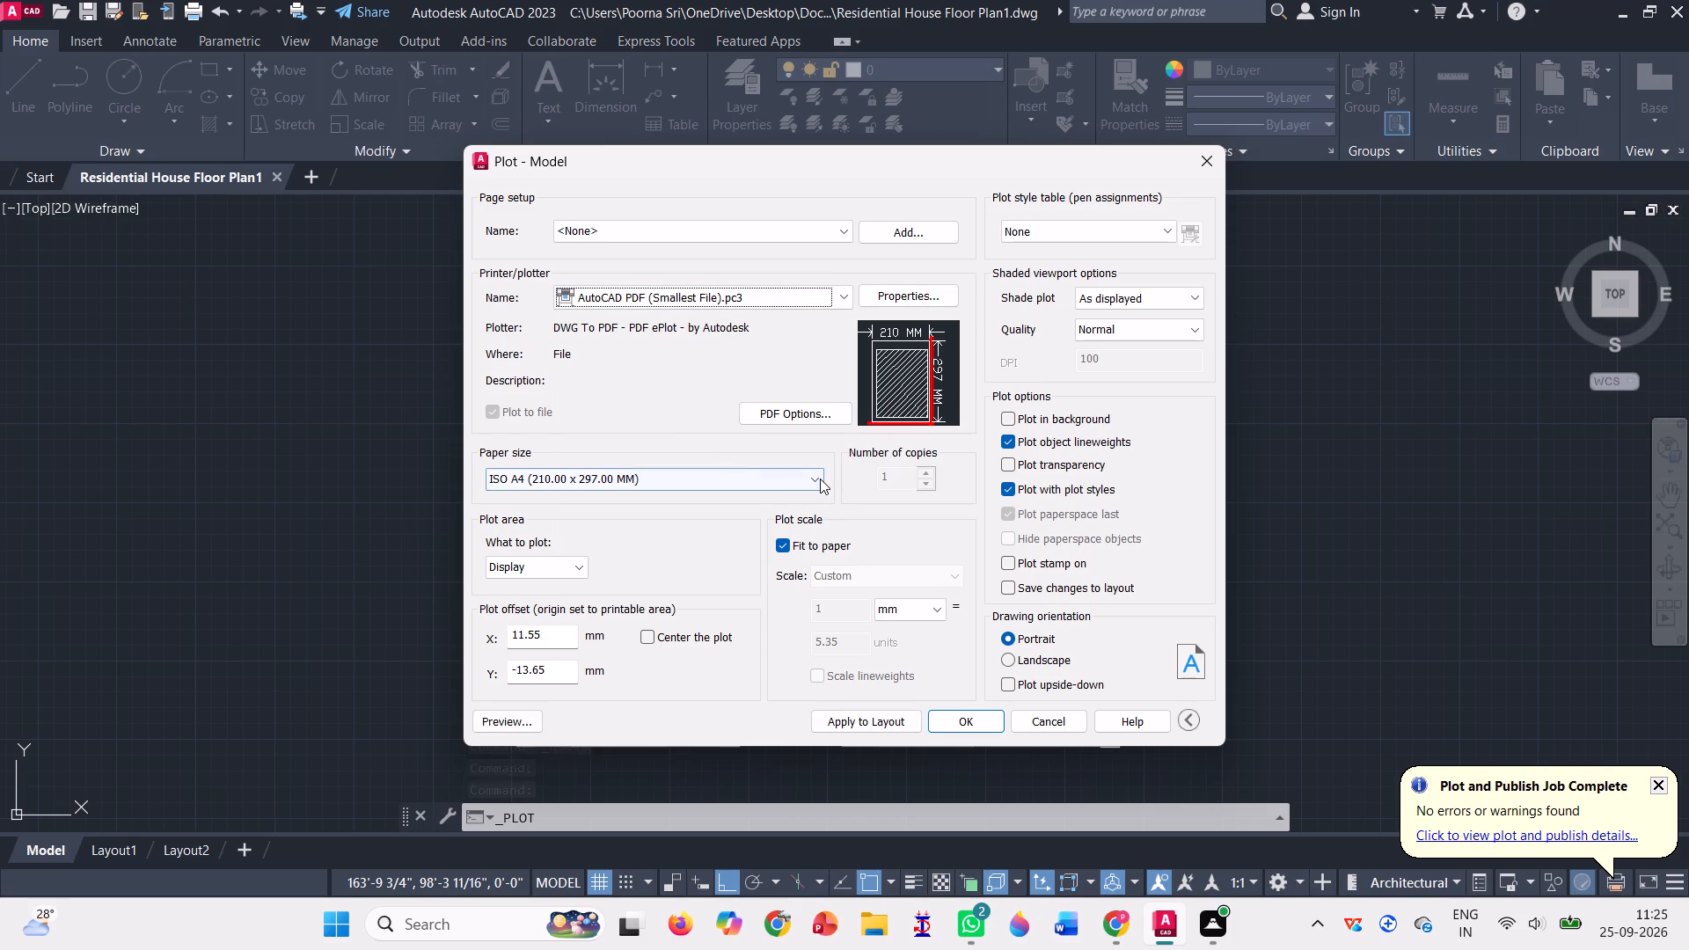
{"action": "left_click", "coordinate": [1012, 656]}
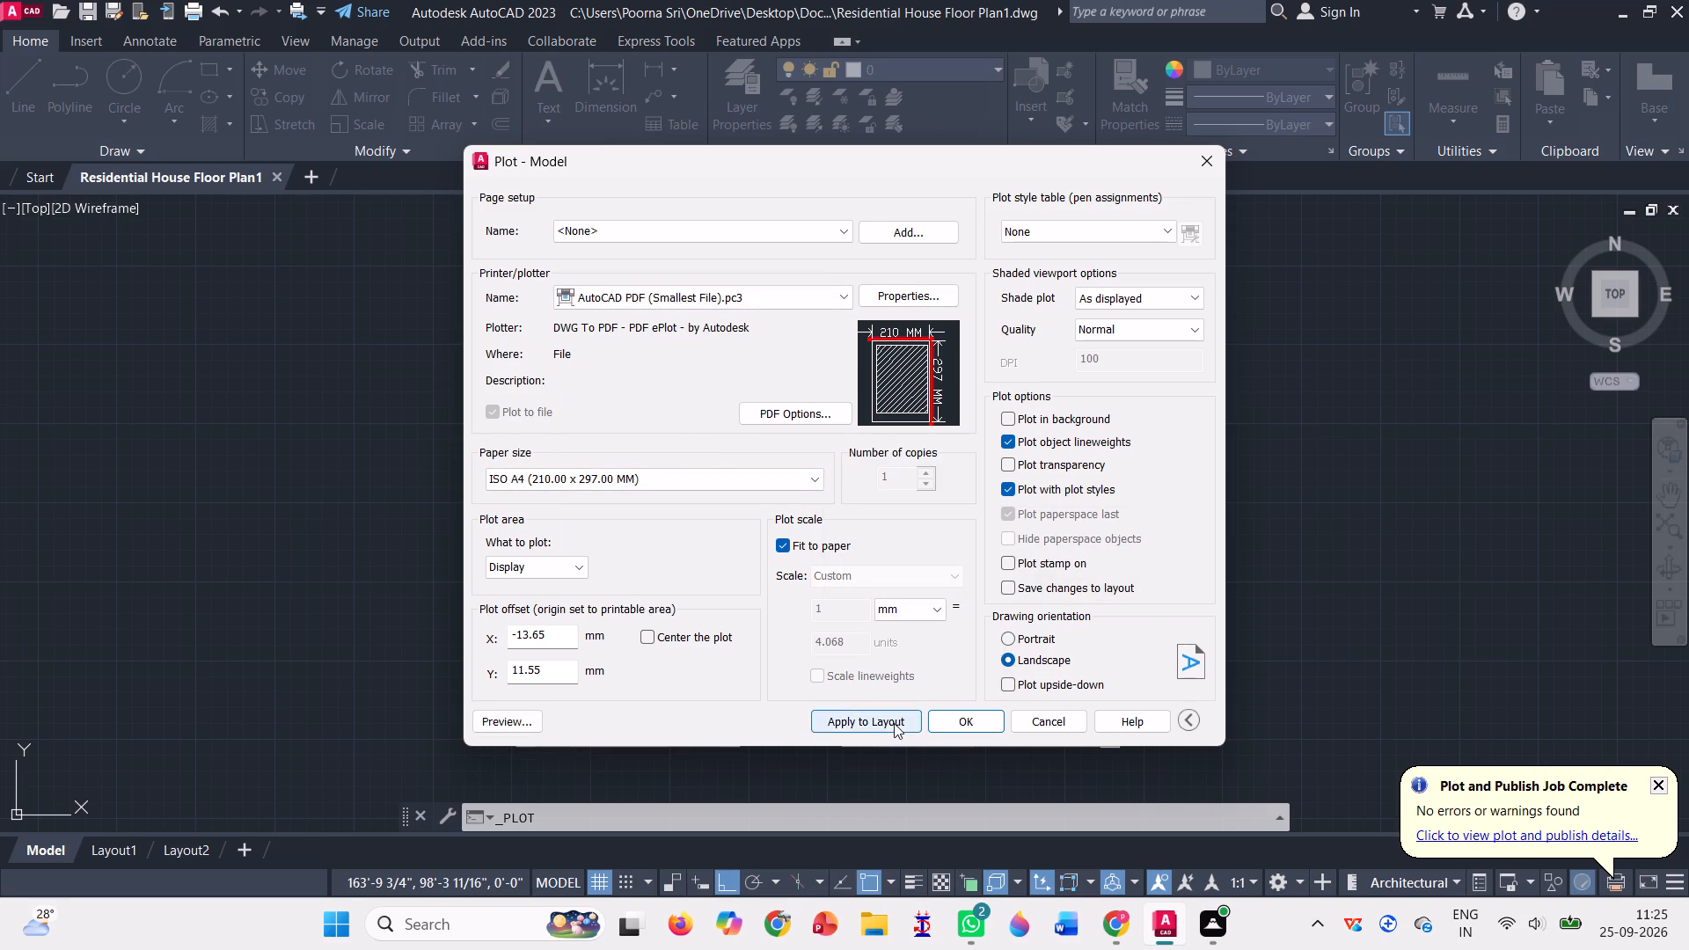
{"action": "left_click", "coordinate": [894, 723]}
{"action": "left_click", "coordinate": [983, 713]}
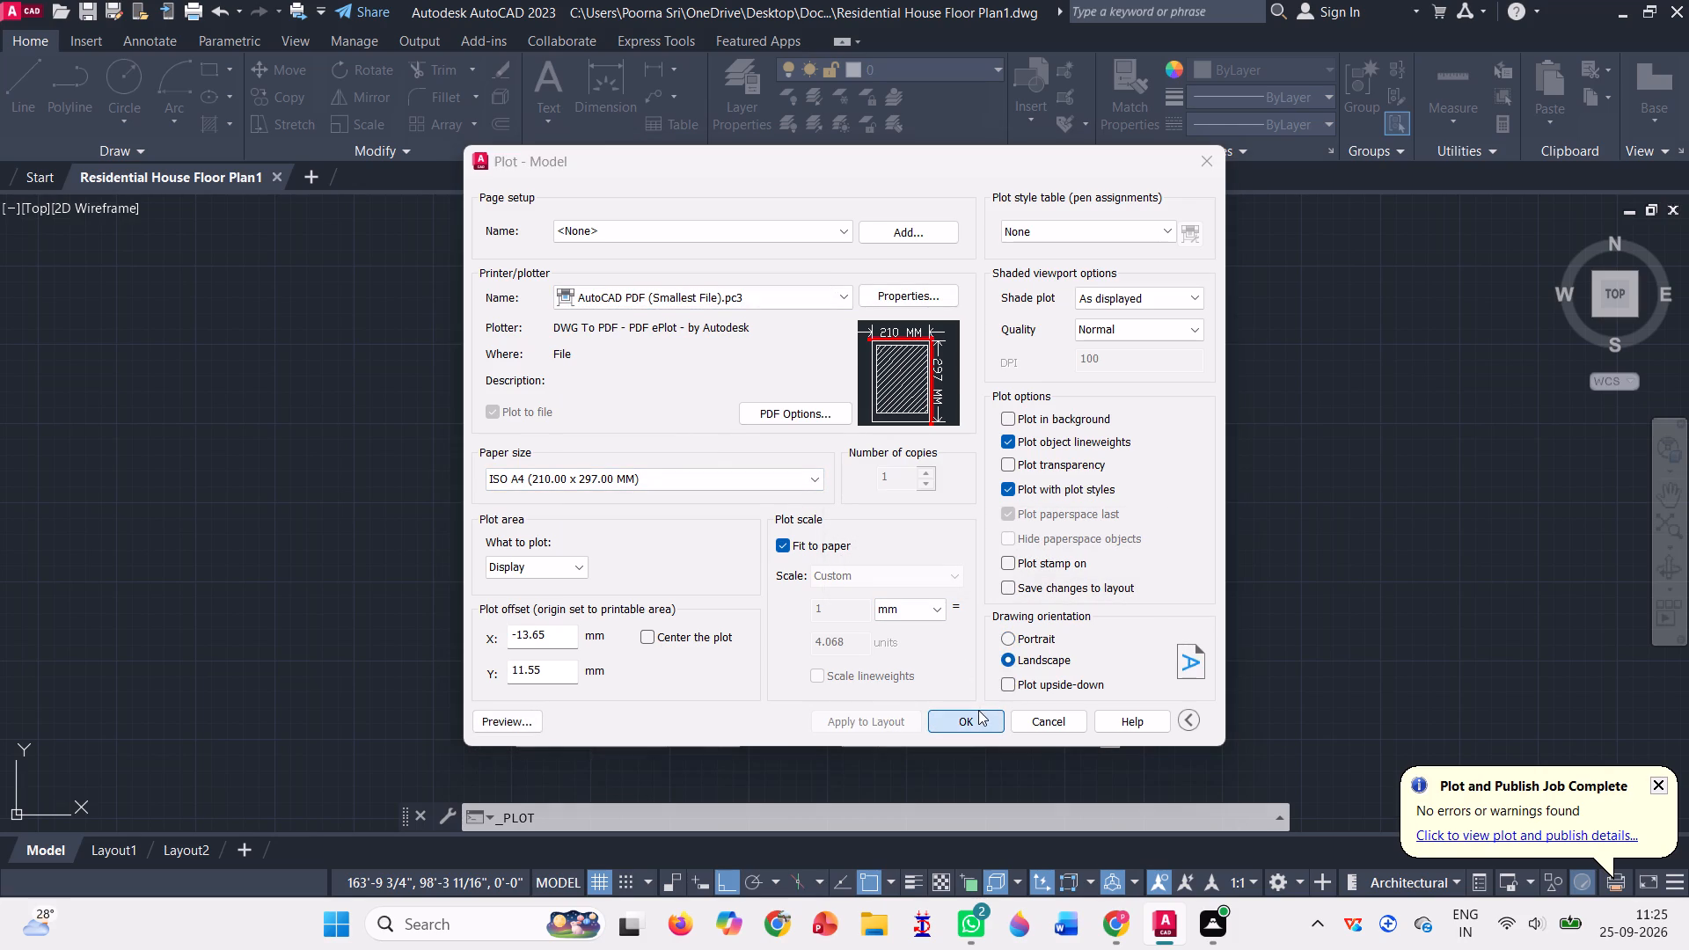
{"action": "left_click", "coordinate": [1152, 660]}
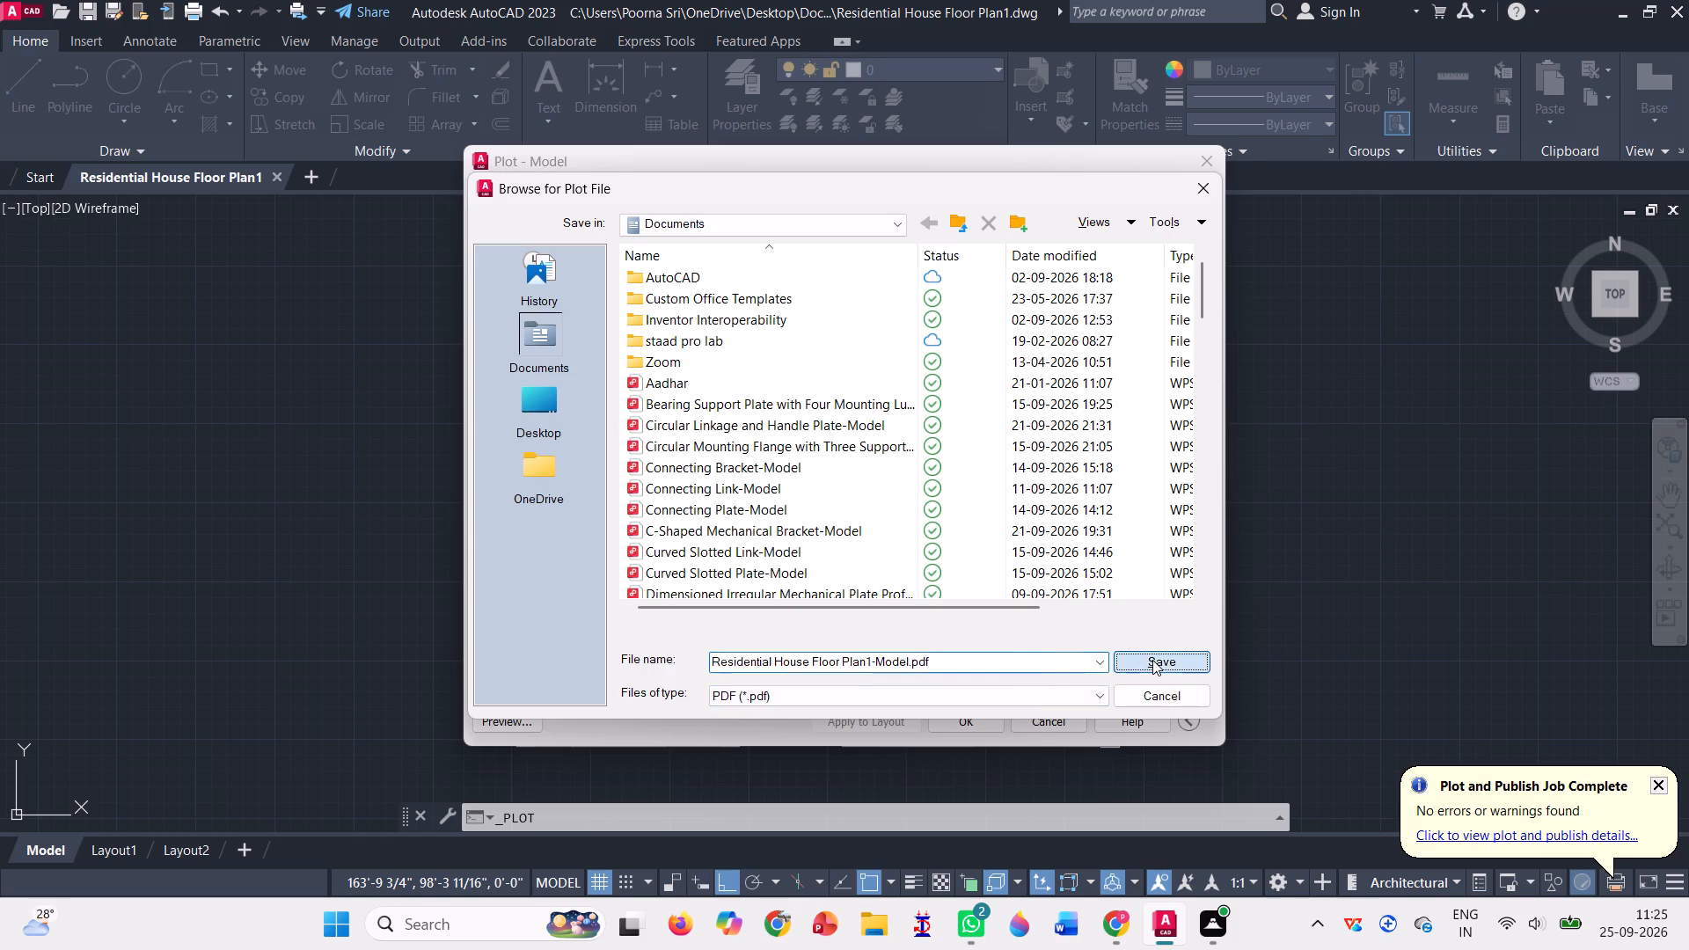